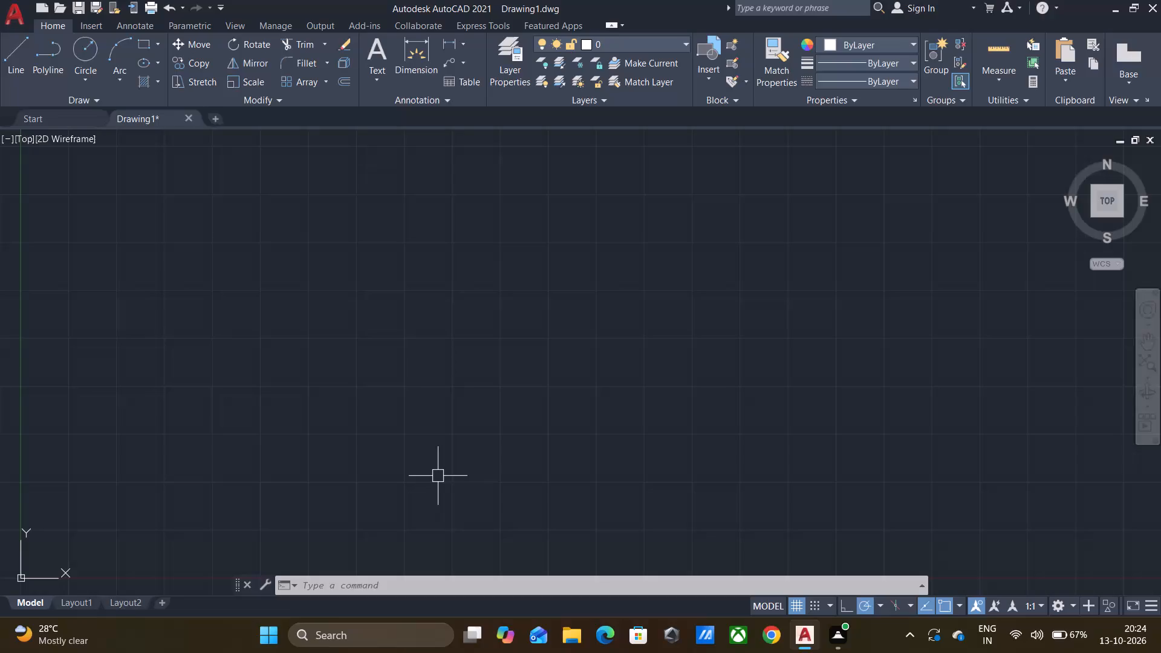
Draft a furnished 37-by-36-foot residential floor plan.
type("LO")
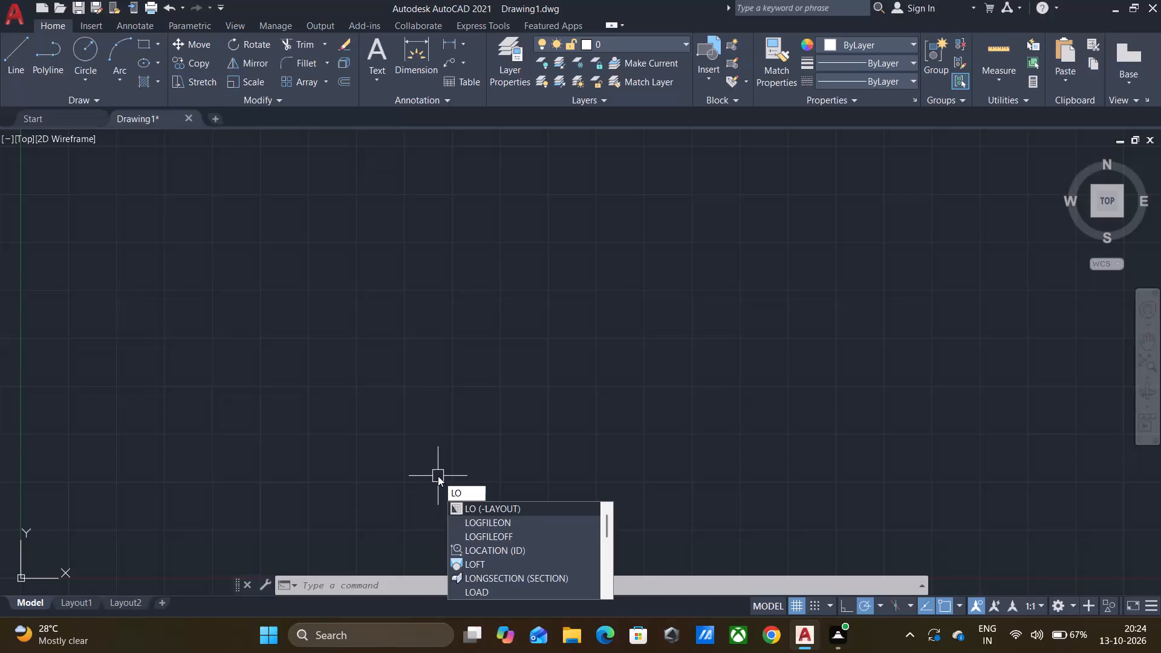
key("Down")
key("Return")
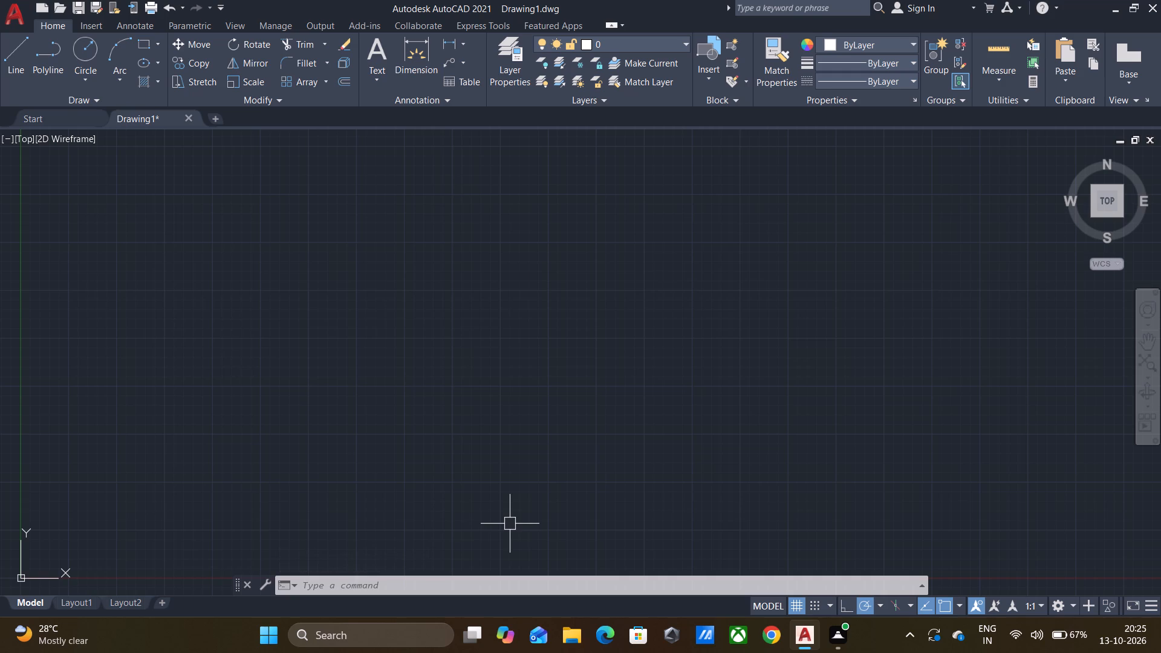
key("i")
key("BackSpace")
Set the drawing's length units to Architectural.
type("UN")
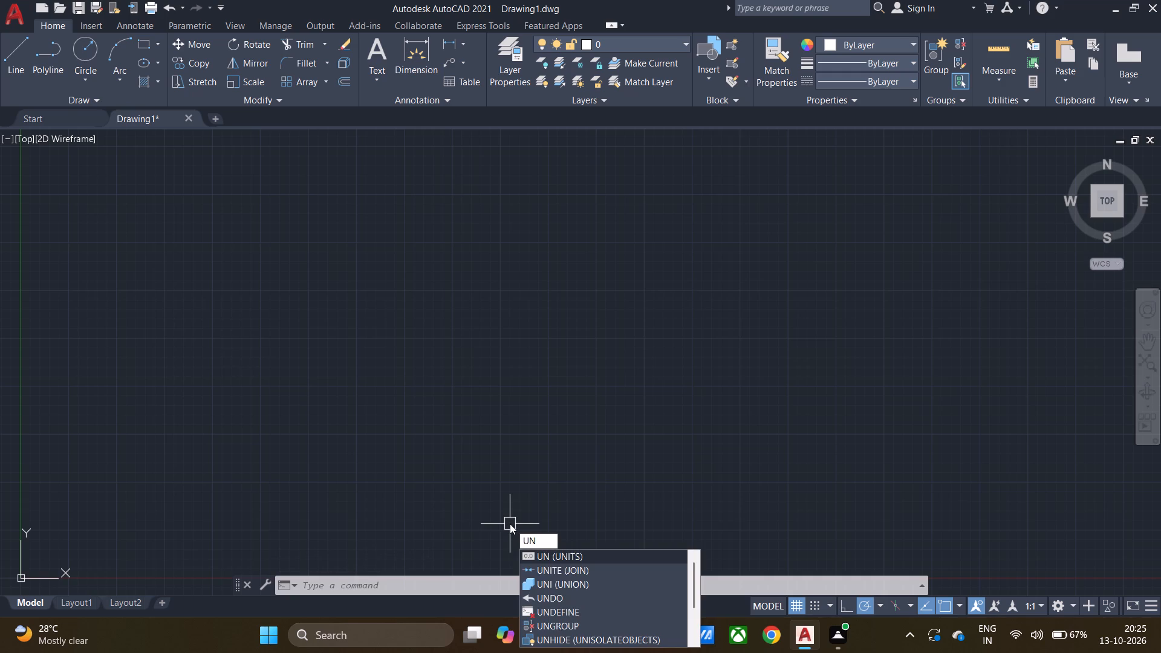
key("Return")
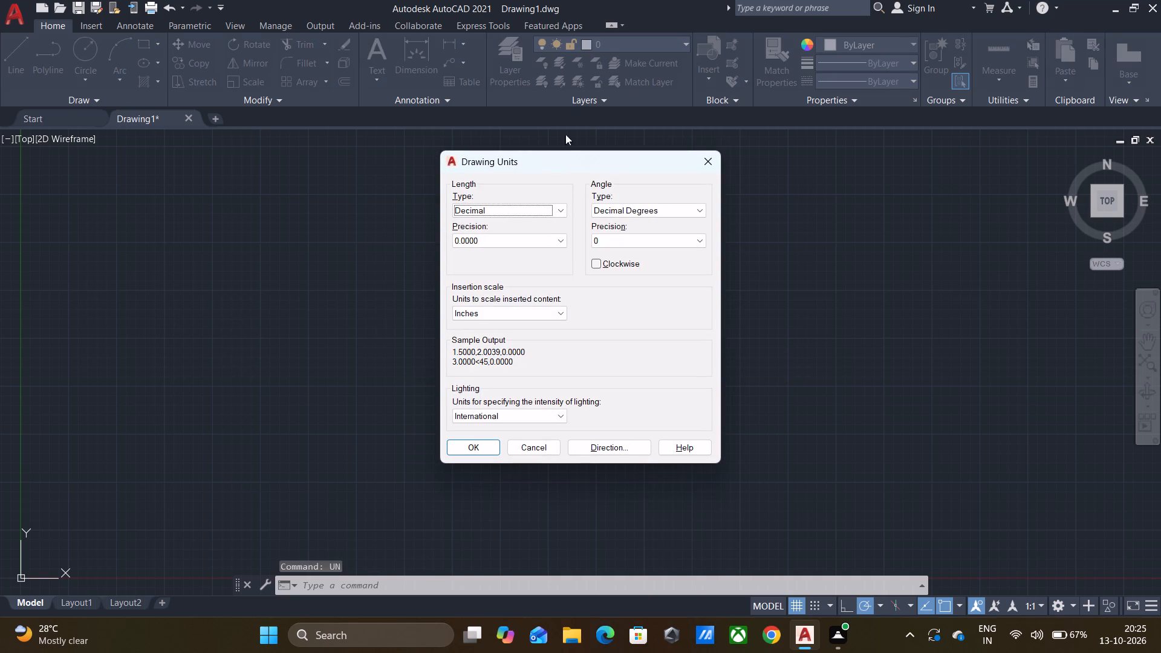
left_click(542, 210)
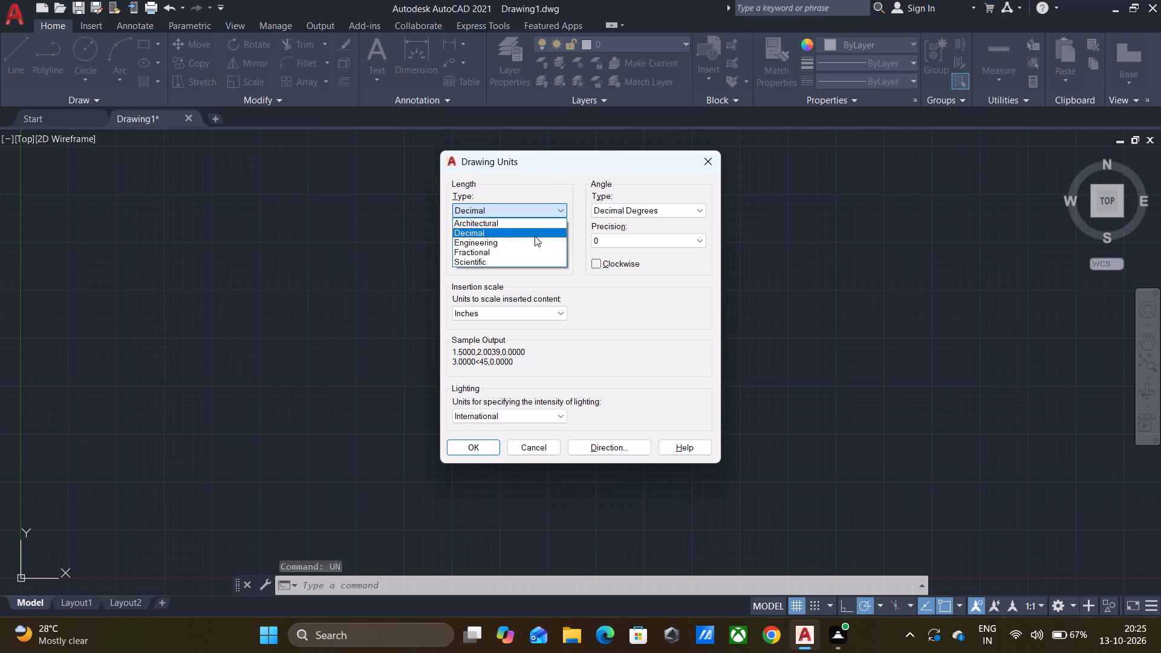
left_click(533, 222)
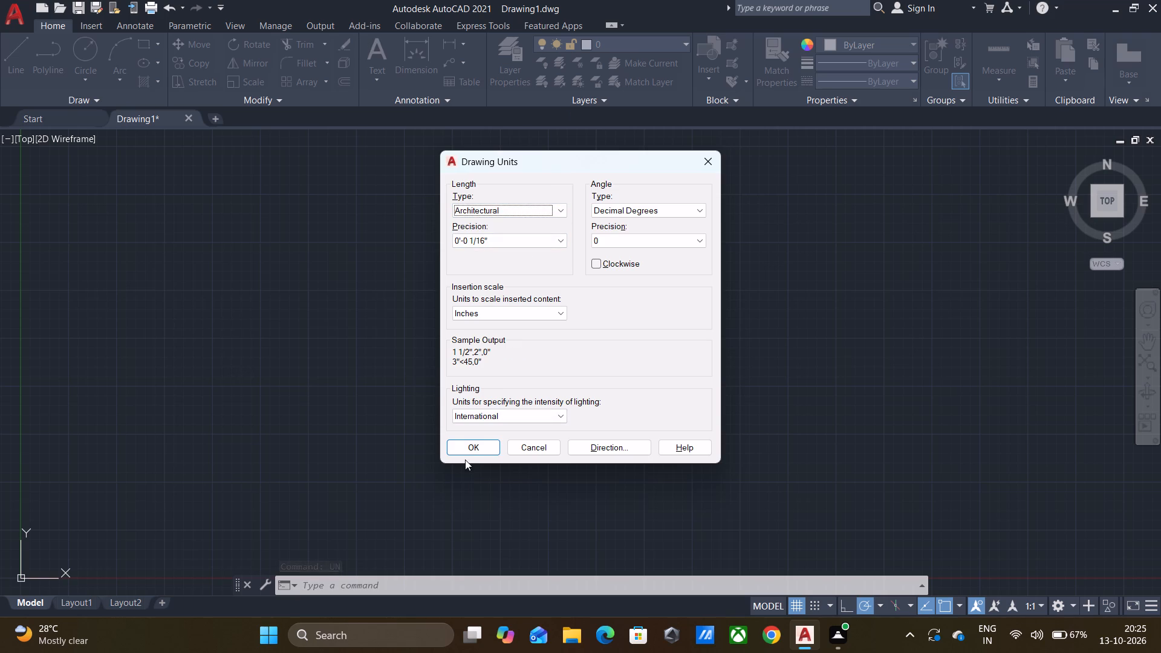
left_click(472, 447)
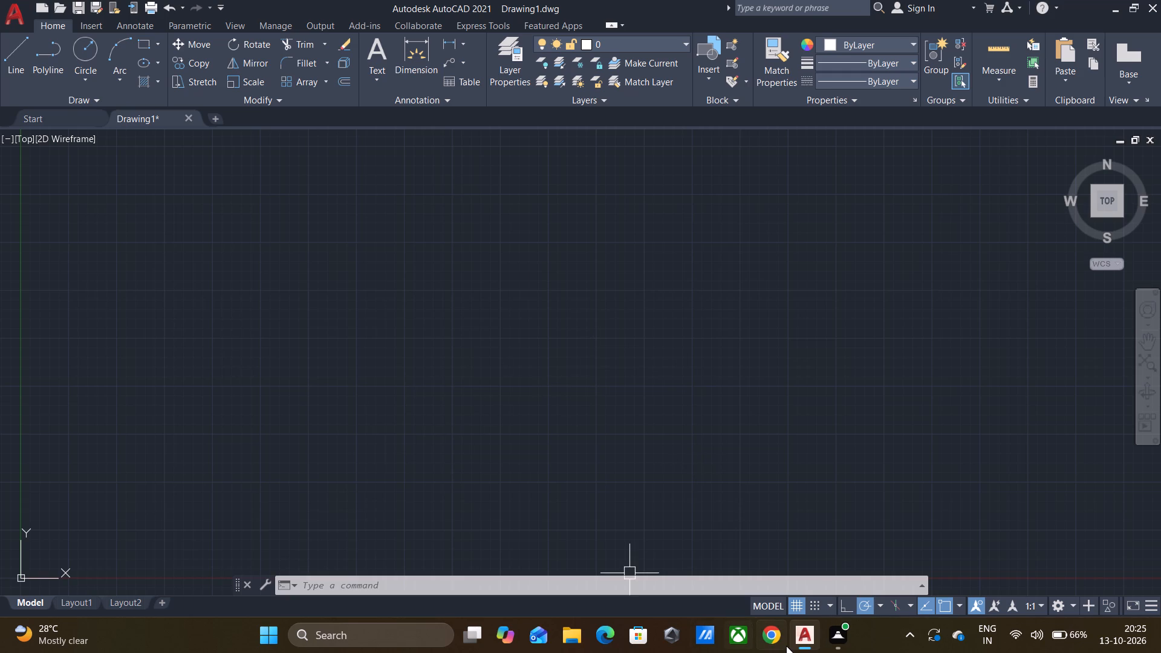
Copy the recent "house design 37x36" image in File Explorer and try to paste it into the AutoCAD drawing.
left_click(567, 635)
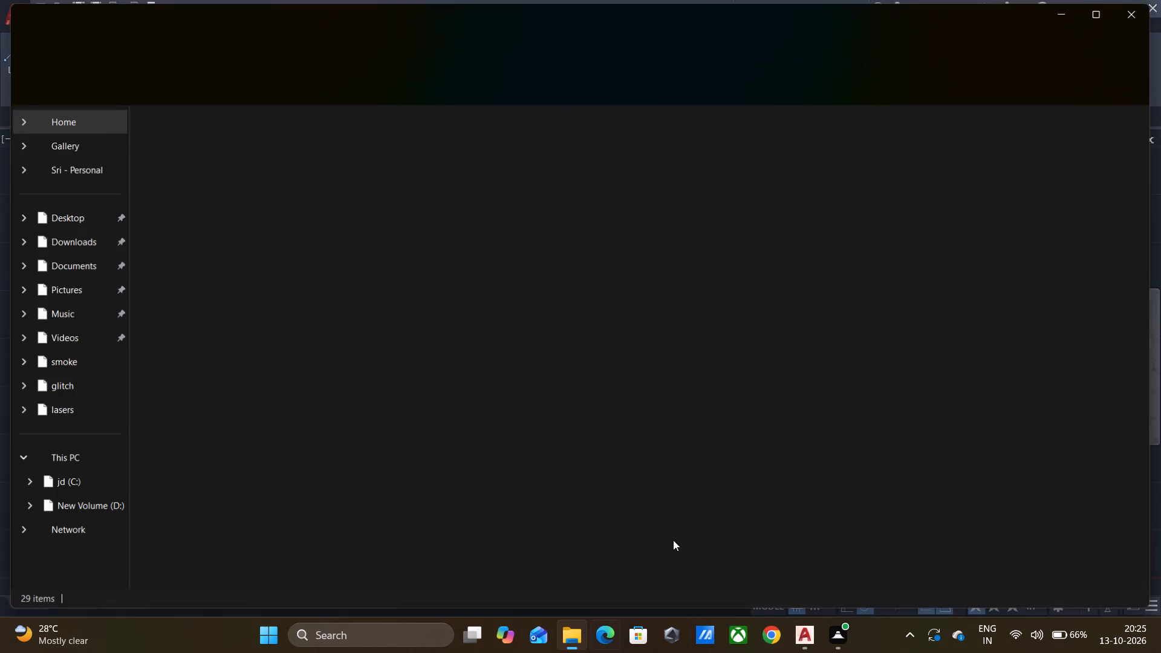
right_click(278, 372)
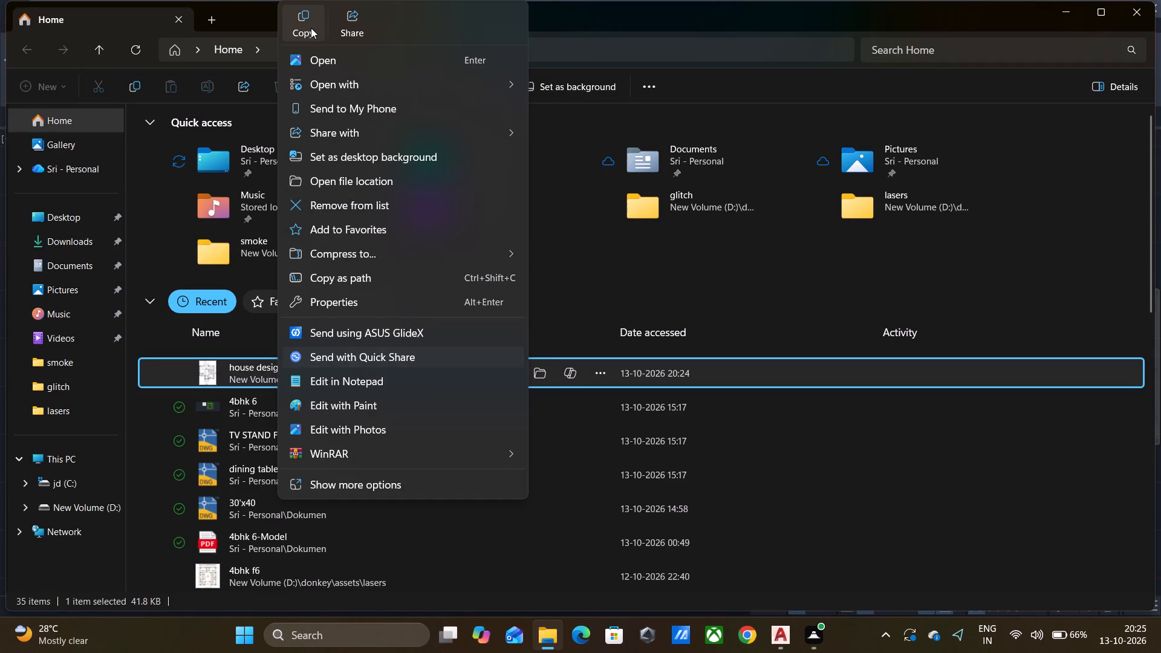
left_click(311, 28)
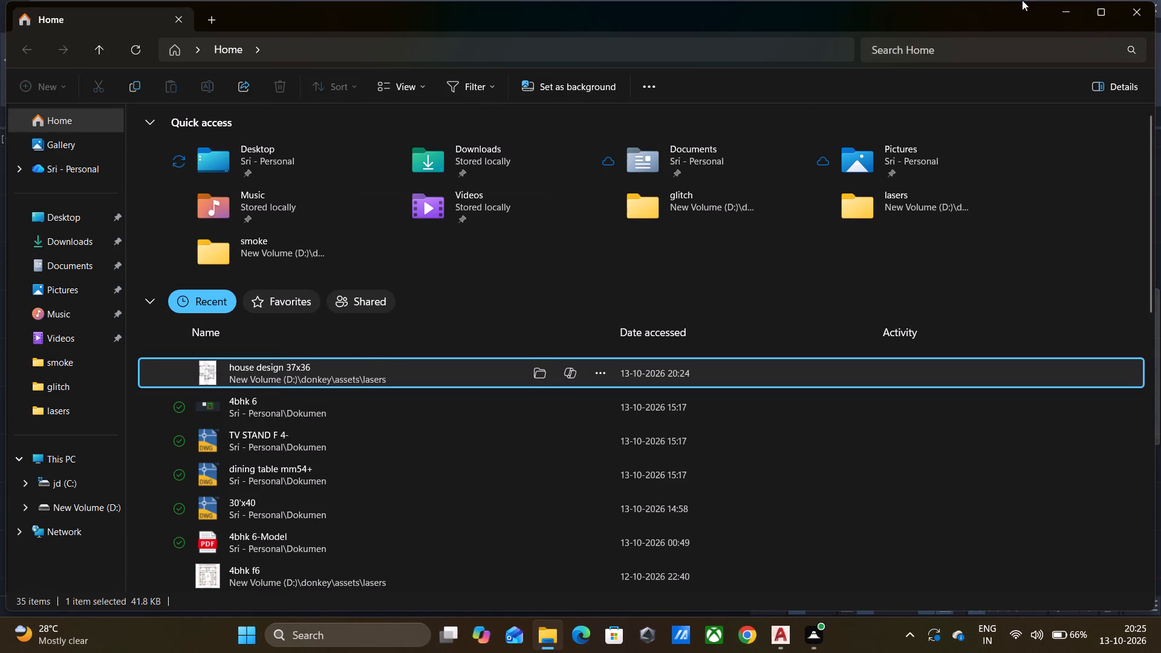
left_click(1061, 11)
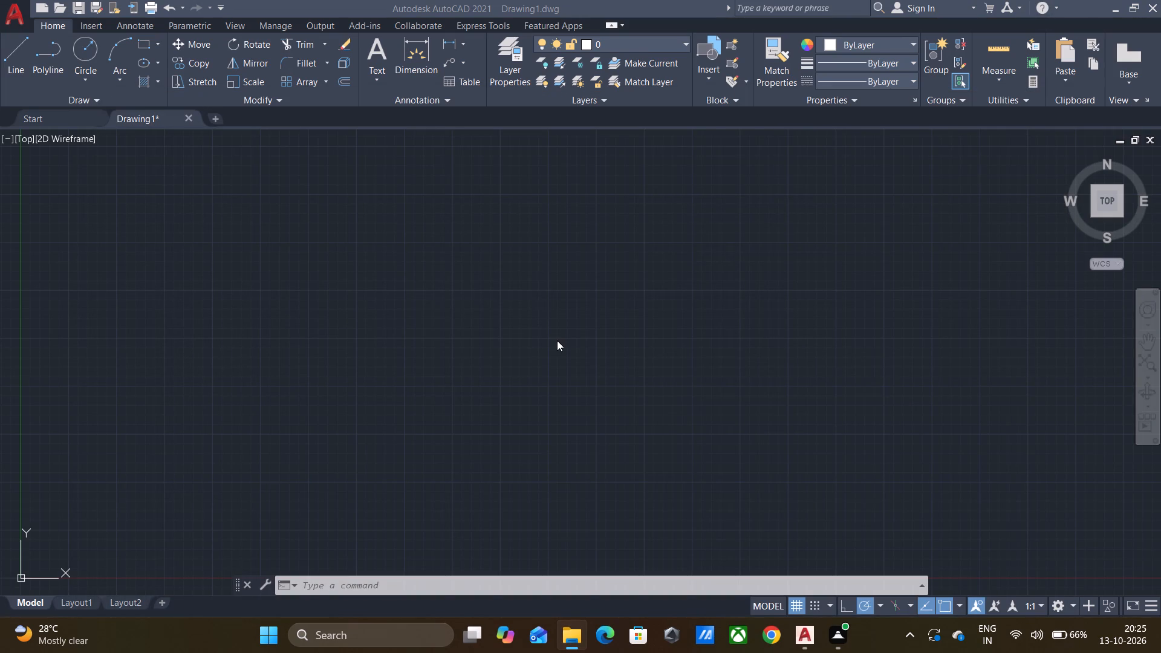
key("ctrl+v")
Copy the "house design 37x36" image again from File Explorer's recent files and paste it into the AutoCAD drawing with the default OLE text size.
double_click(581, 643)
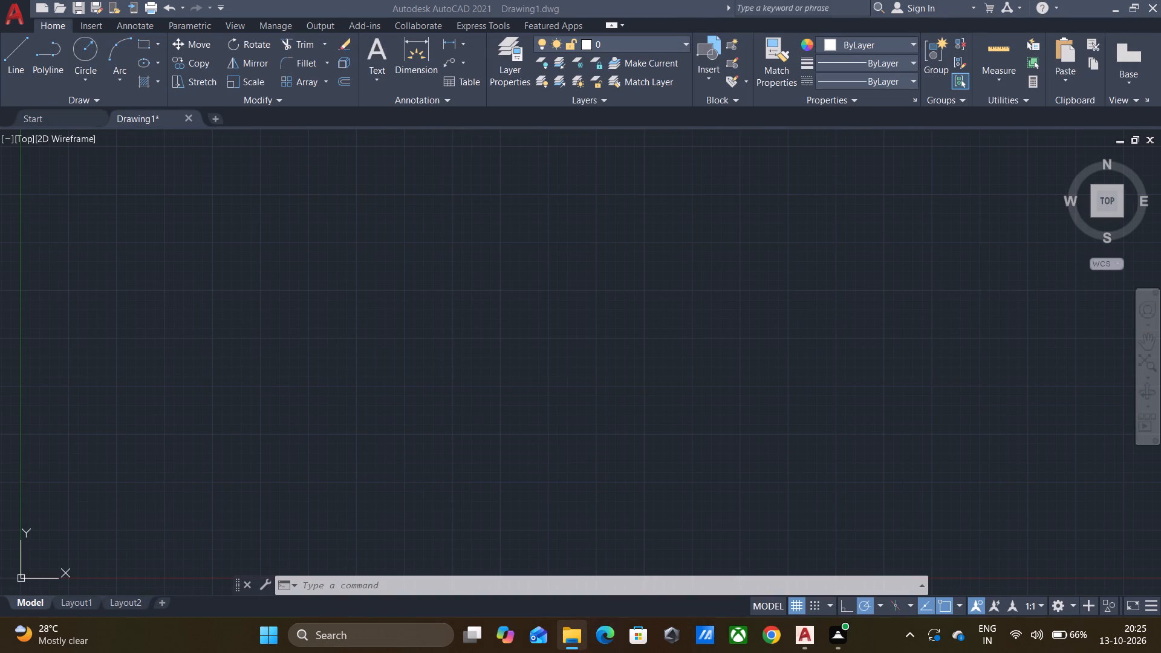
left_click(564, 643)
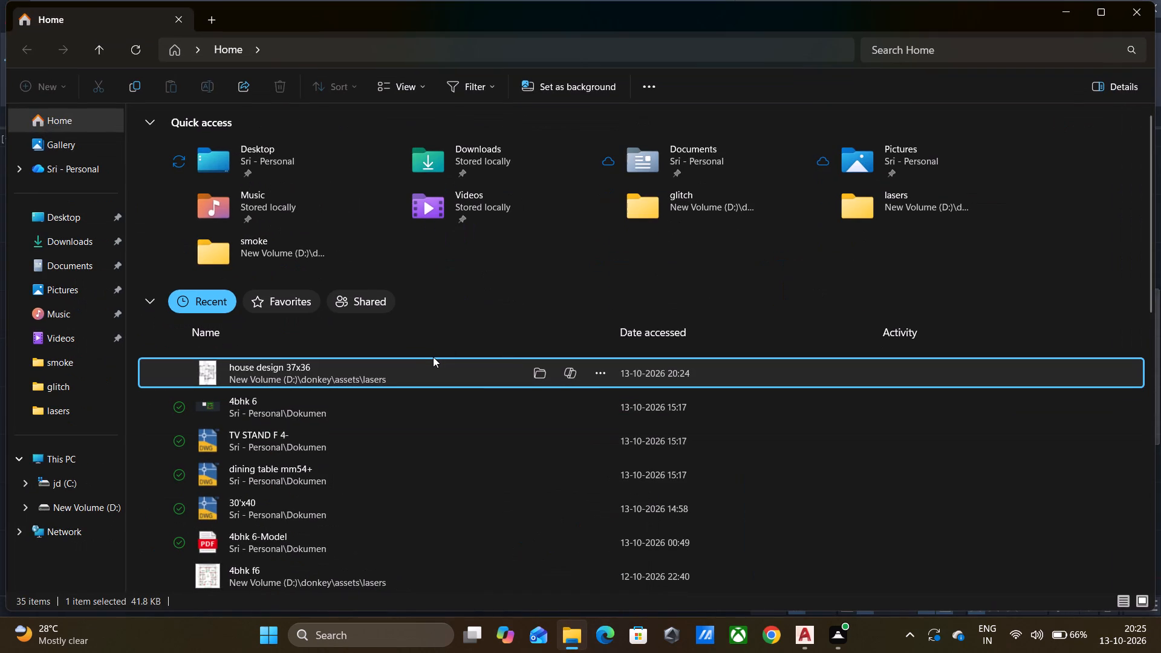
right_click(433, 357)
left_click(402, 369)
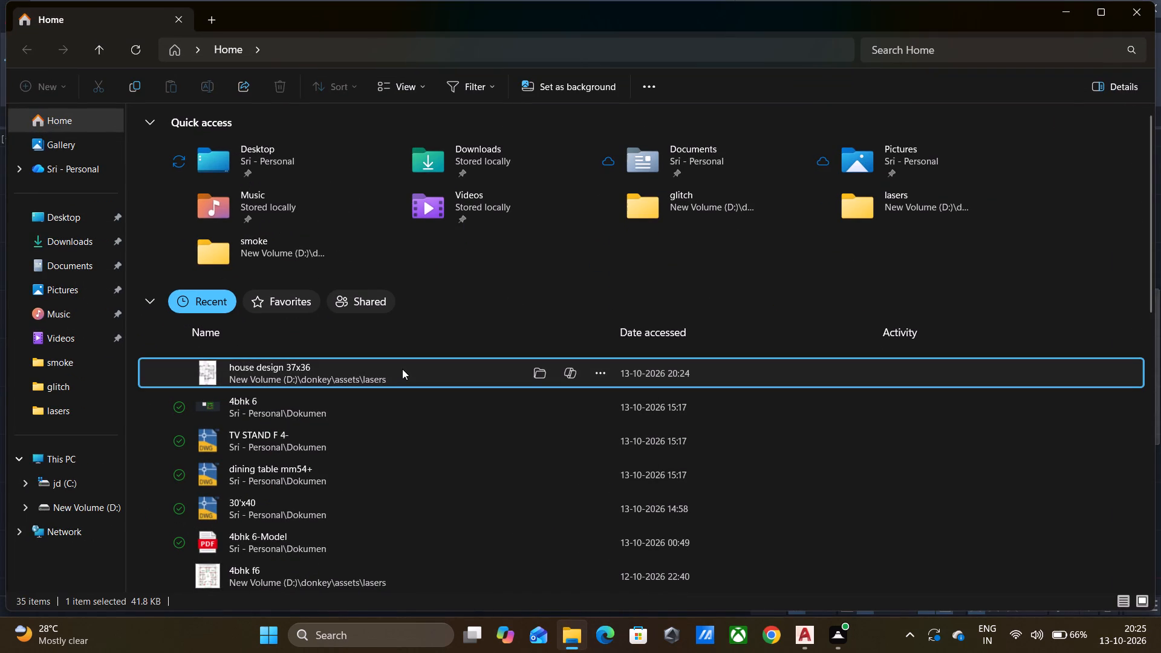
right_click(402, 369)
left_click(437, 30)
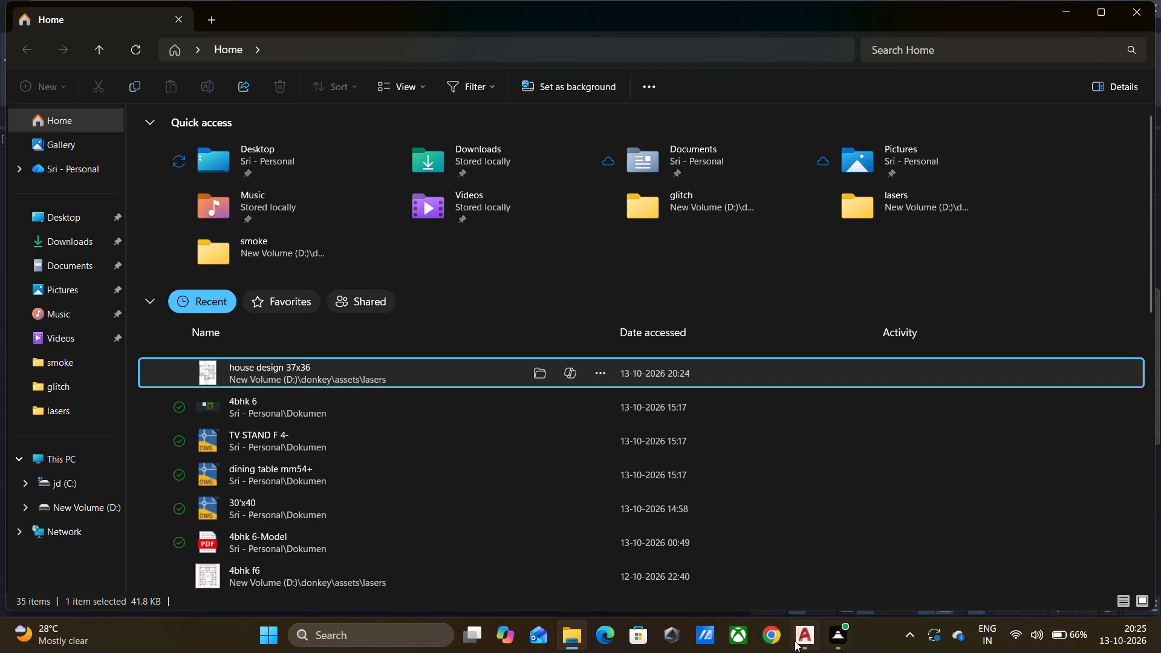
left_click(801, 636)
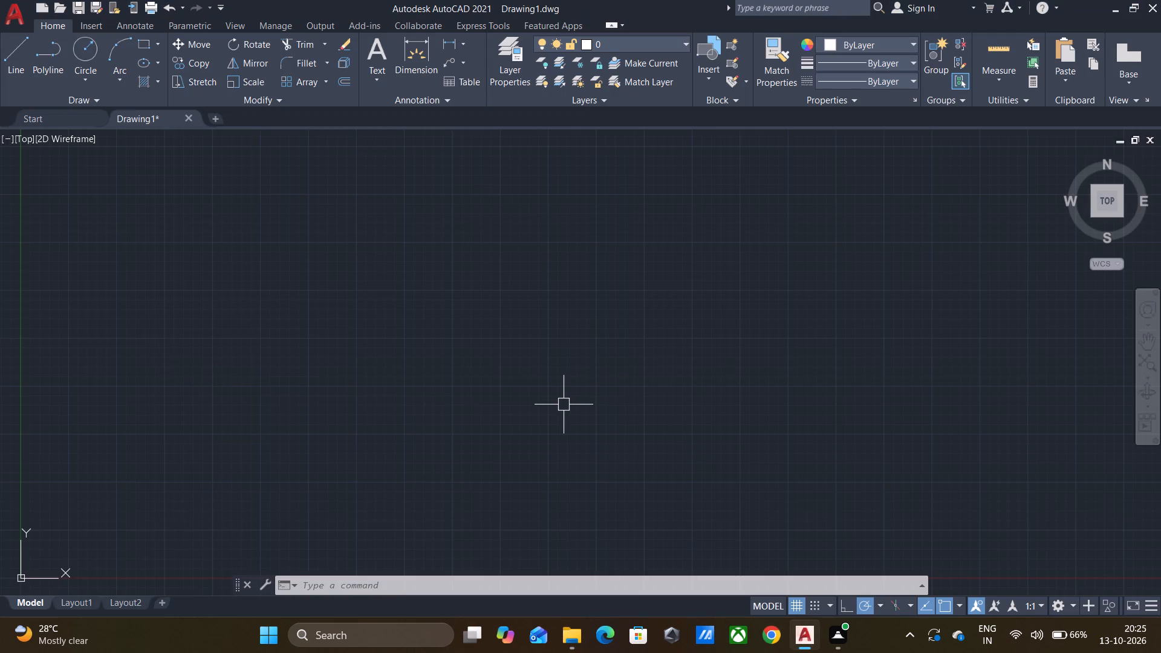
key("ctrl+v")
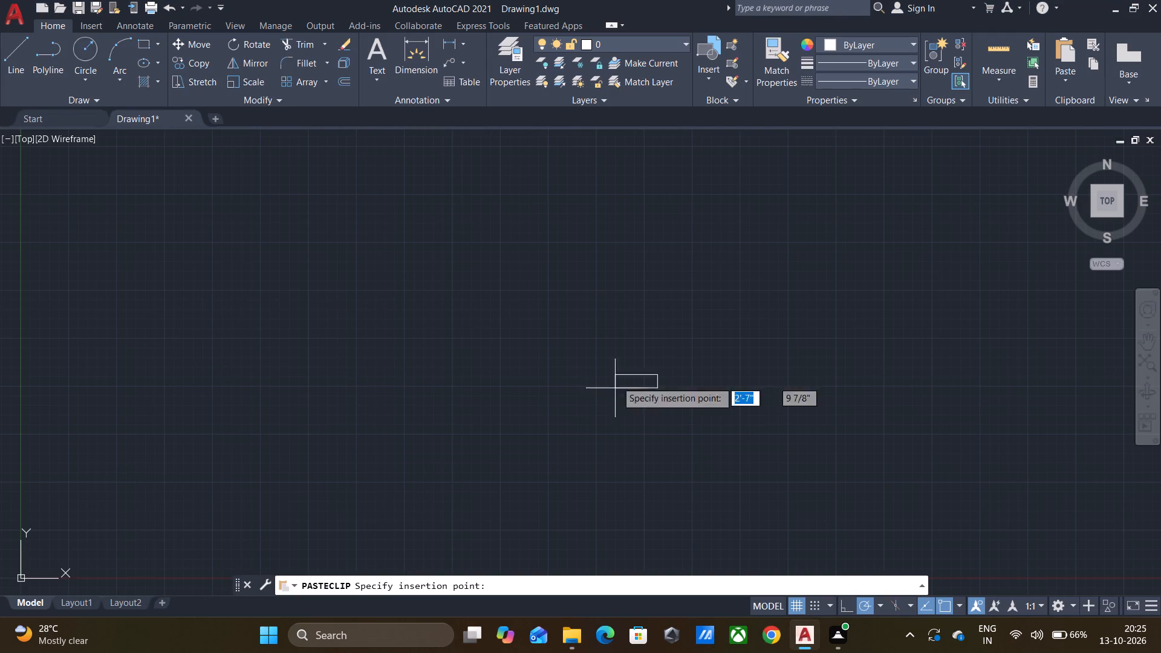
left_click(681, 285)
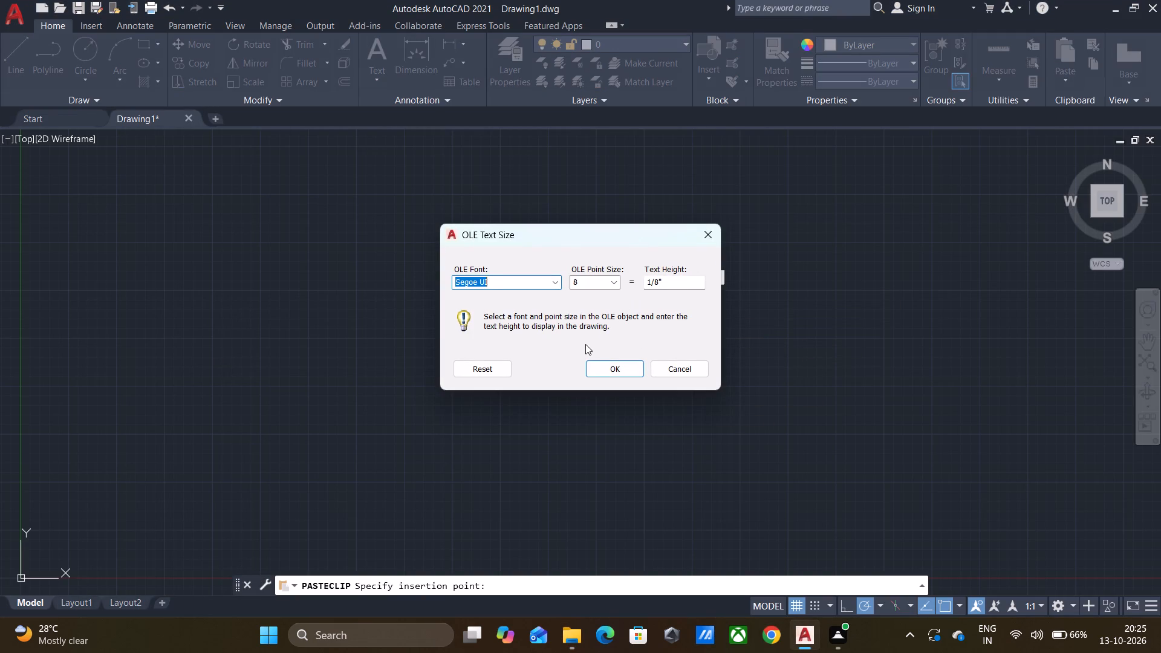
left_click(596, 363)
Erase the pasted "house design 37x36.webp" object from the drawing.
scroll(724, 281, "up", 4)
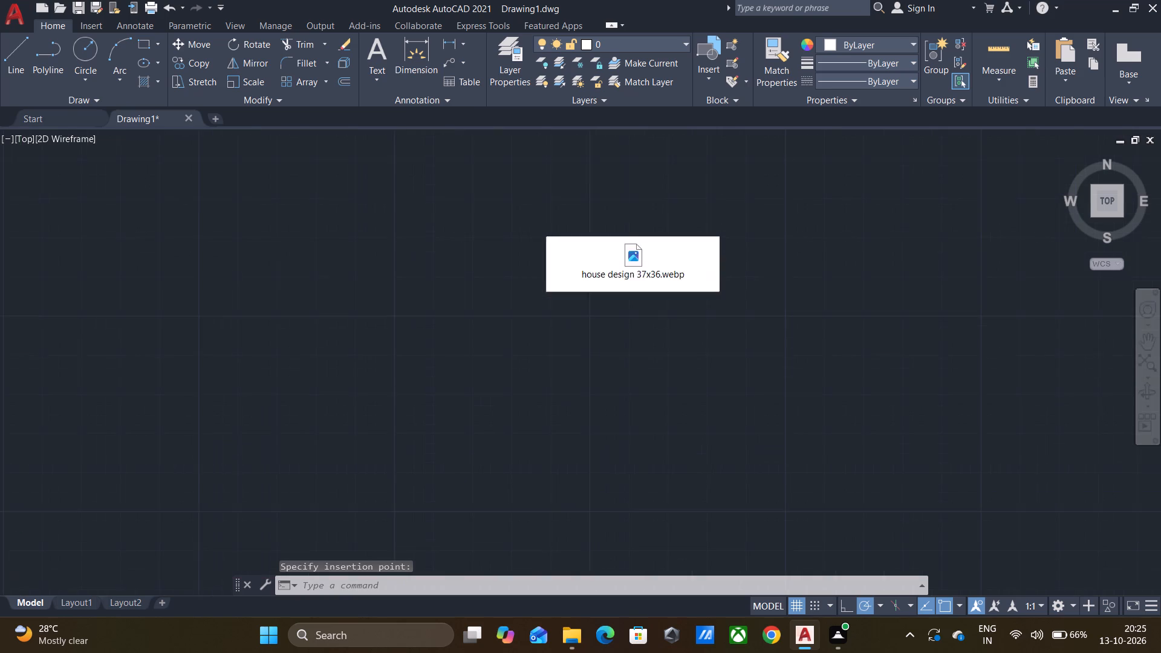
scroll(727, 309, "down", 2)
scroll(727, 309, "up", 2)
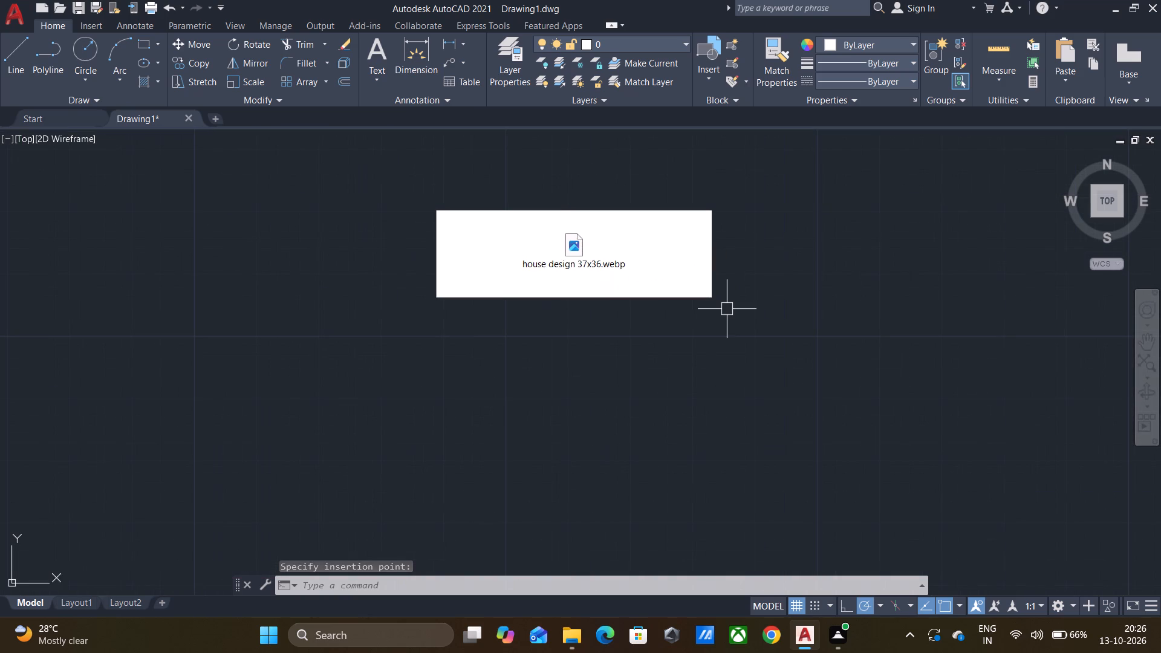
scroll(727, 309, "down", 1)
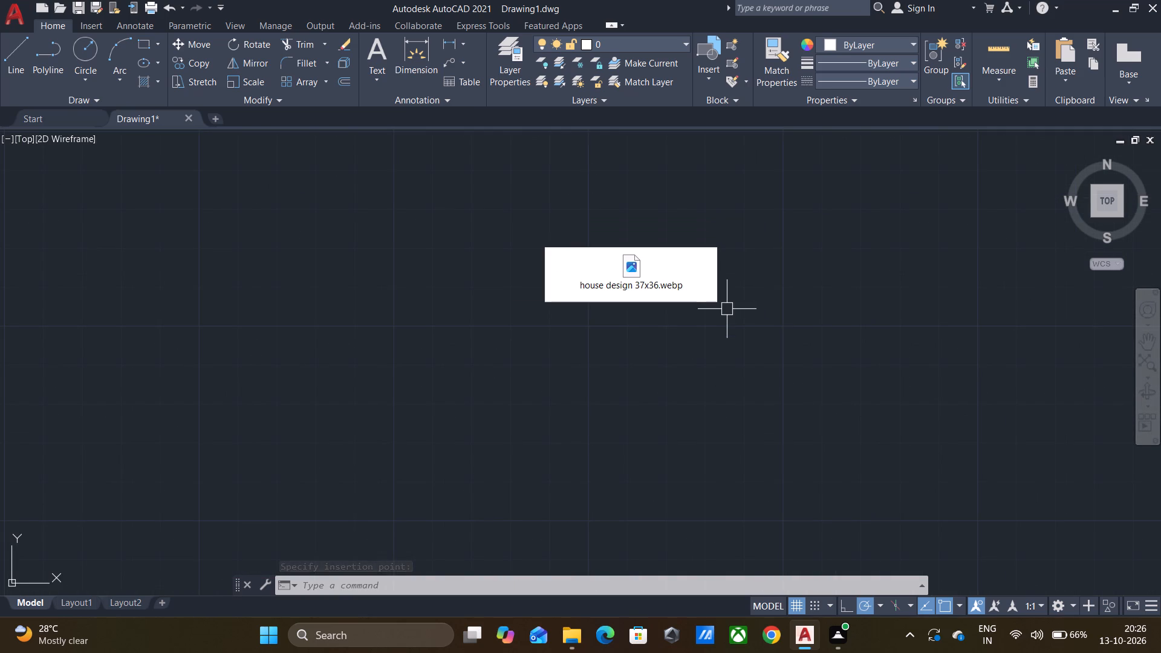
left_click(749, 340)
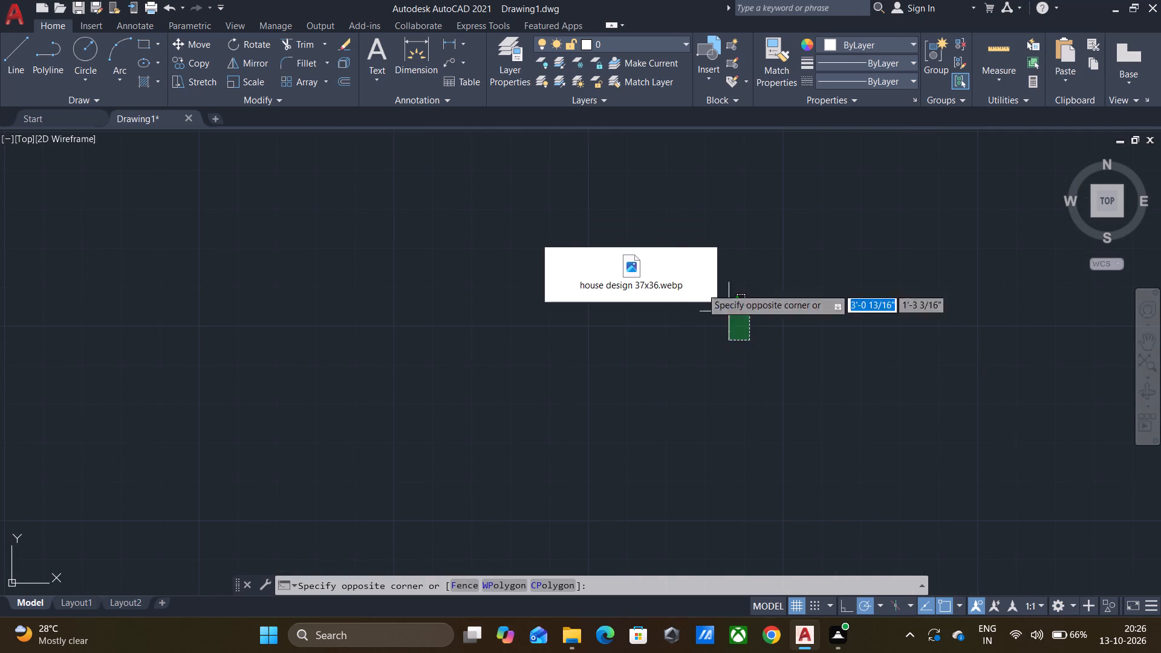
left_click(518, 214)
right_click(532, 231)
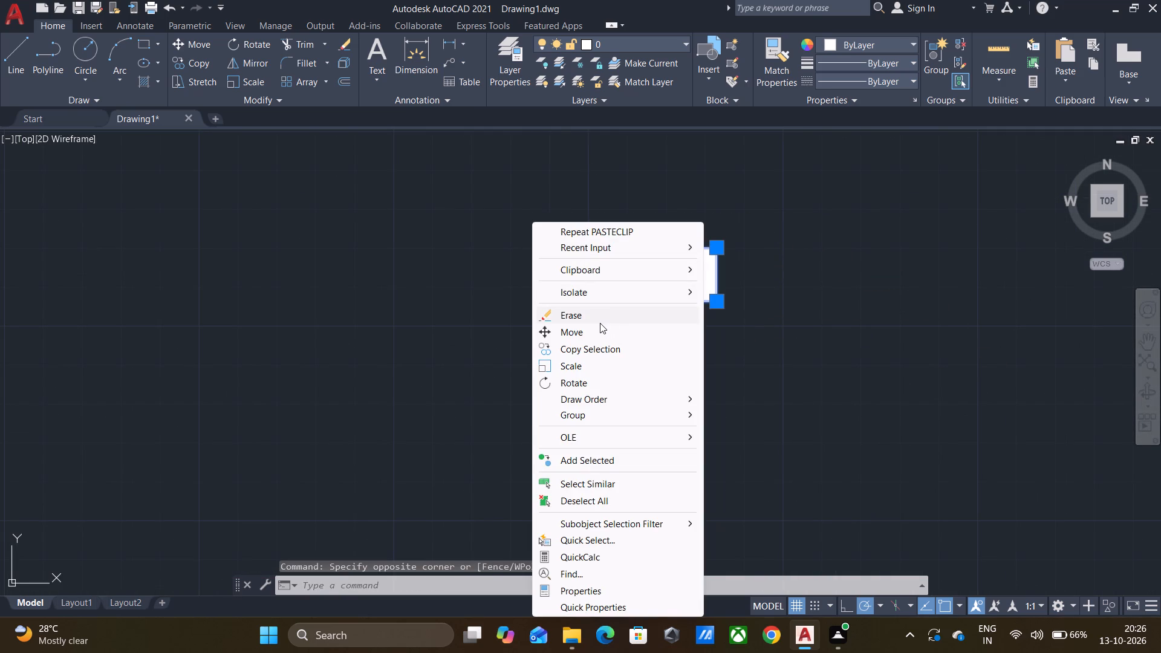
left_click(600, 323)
In File Explorer, copy the "house design 37x36" image from the donkey\assets\lasers folder on drive D.
left_click(1122, 8)
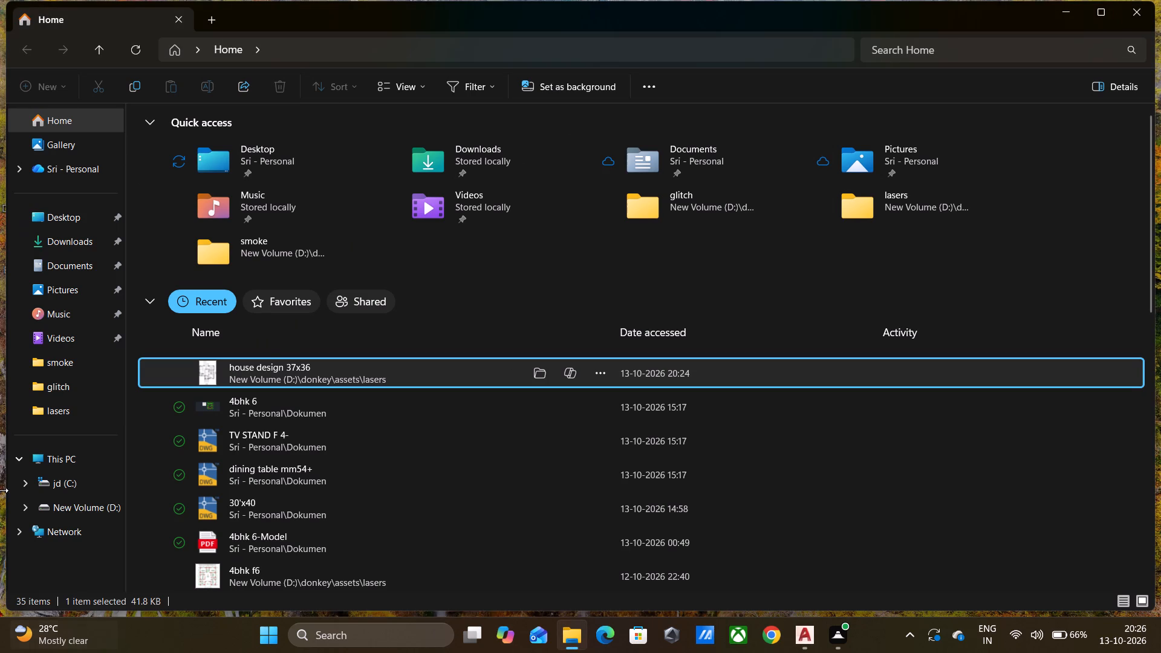
left_click(58, 512)
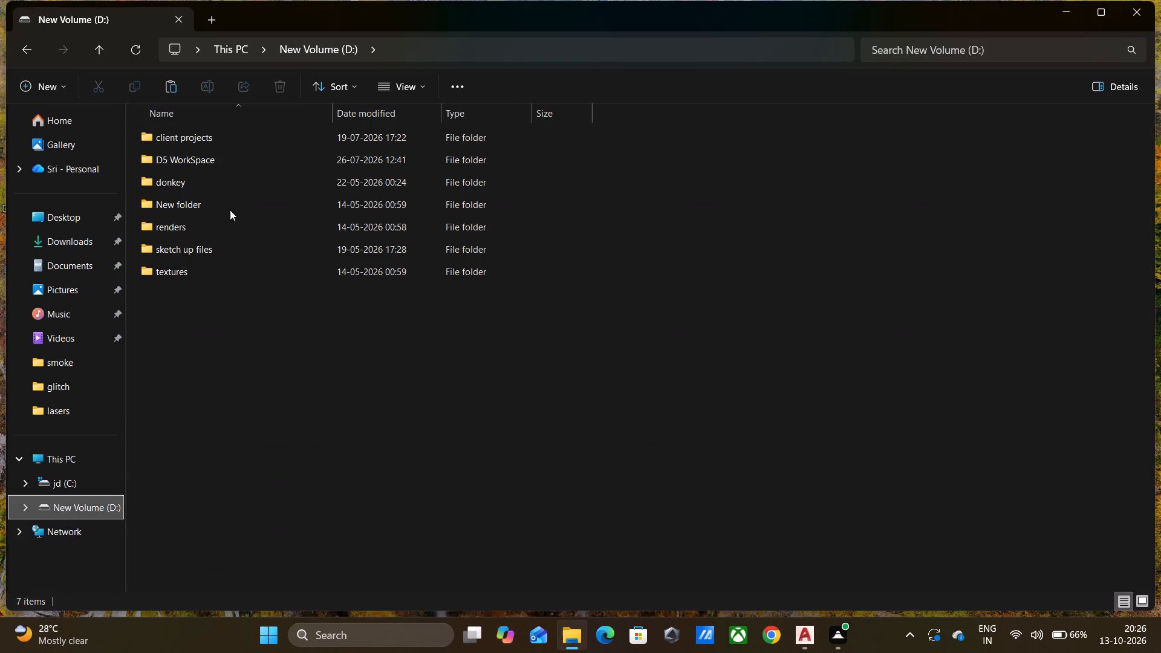
double_click(213, 176)
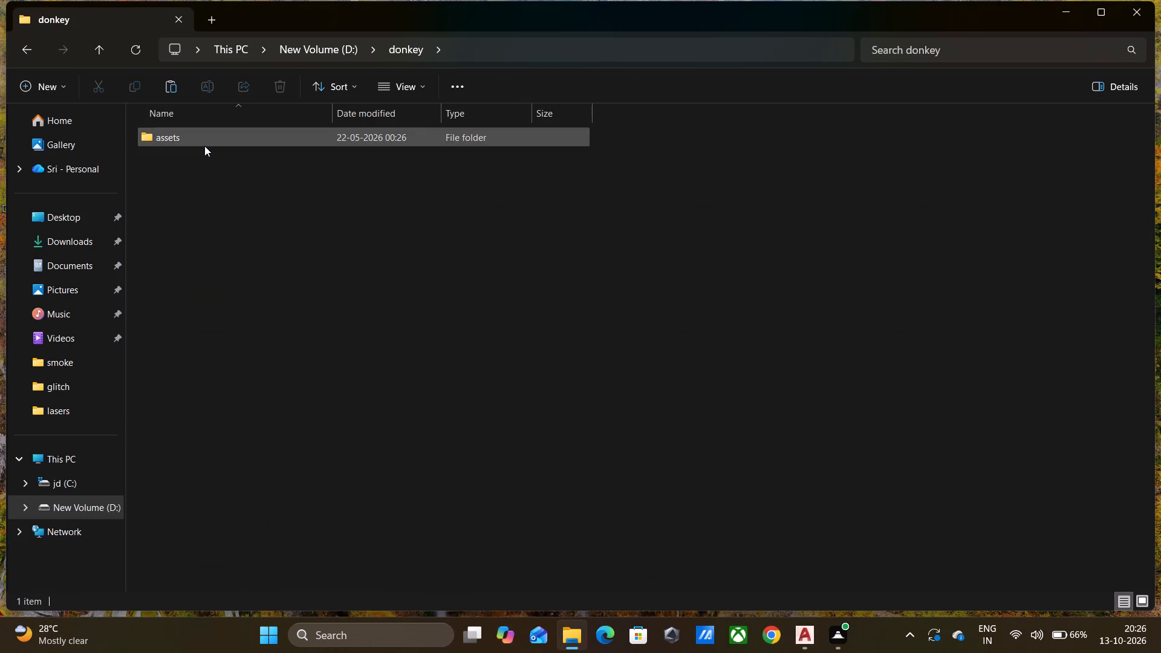
double_click(204, 146)
double_click(195, 185)
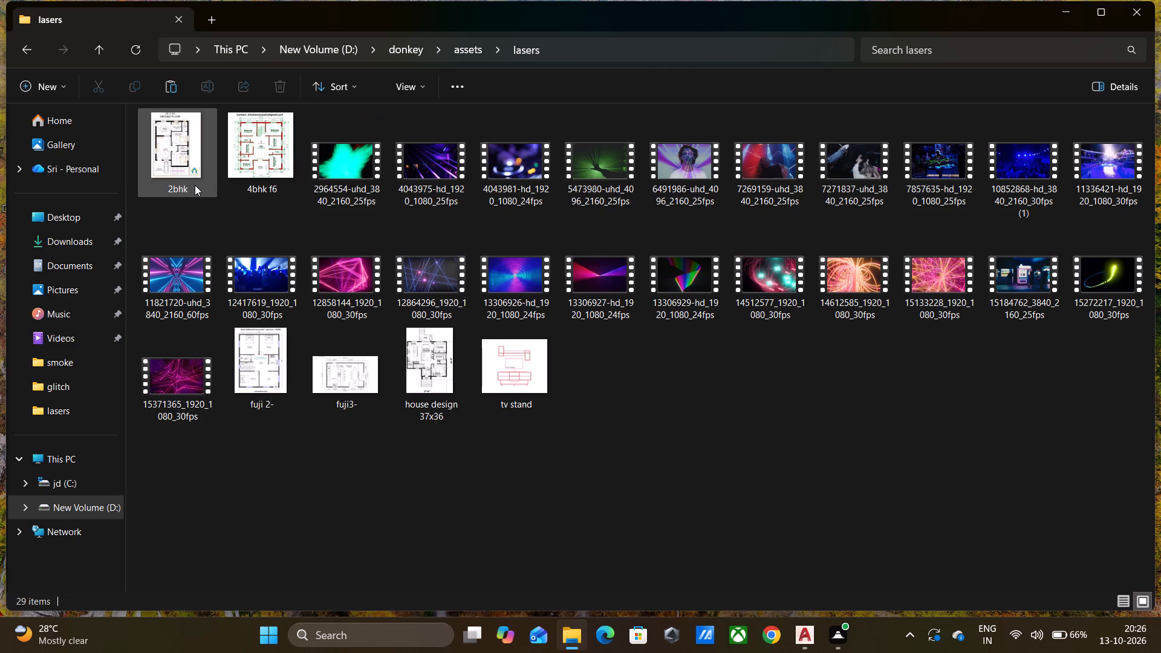
scroll(195, 185, "down", 4)
right_click(426, 358)
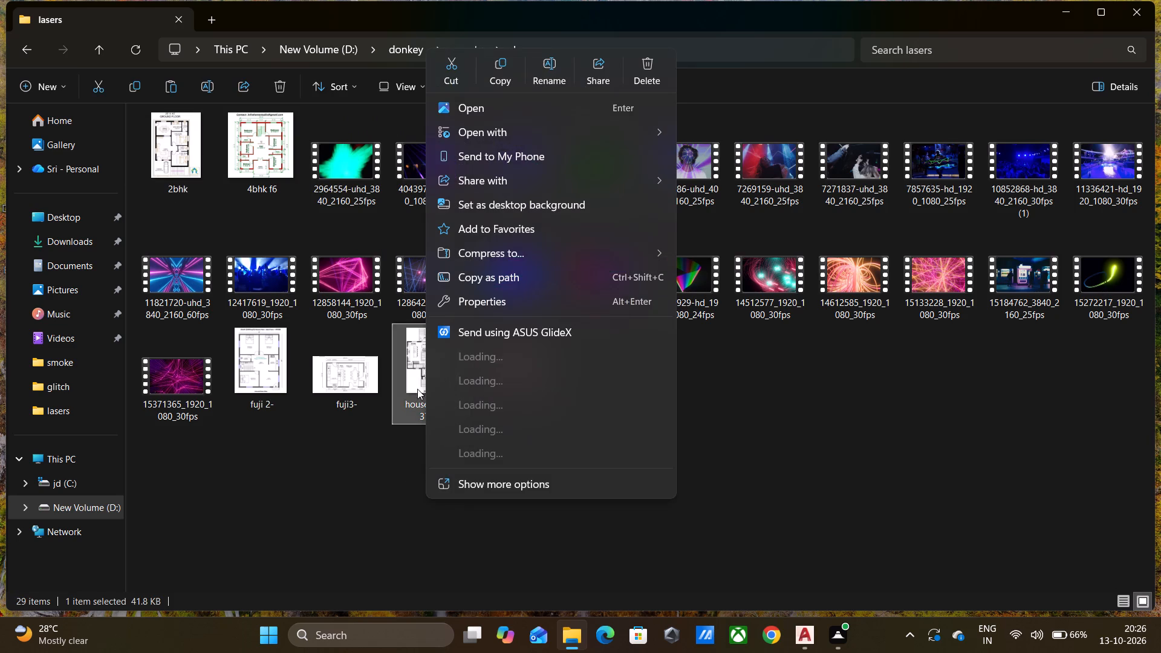
left_click(494, 68)
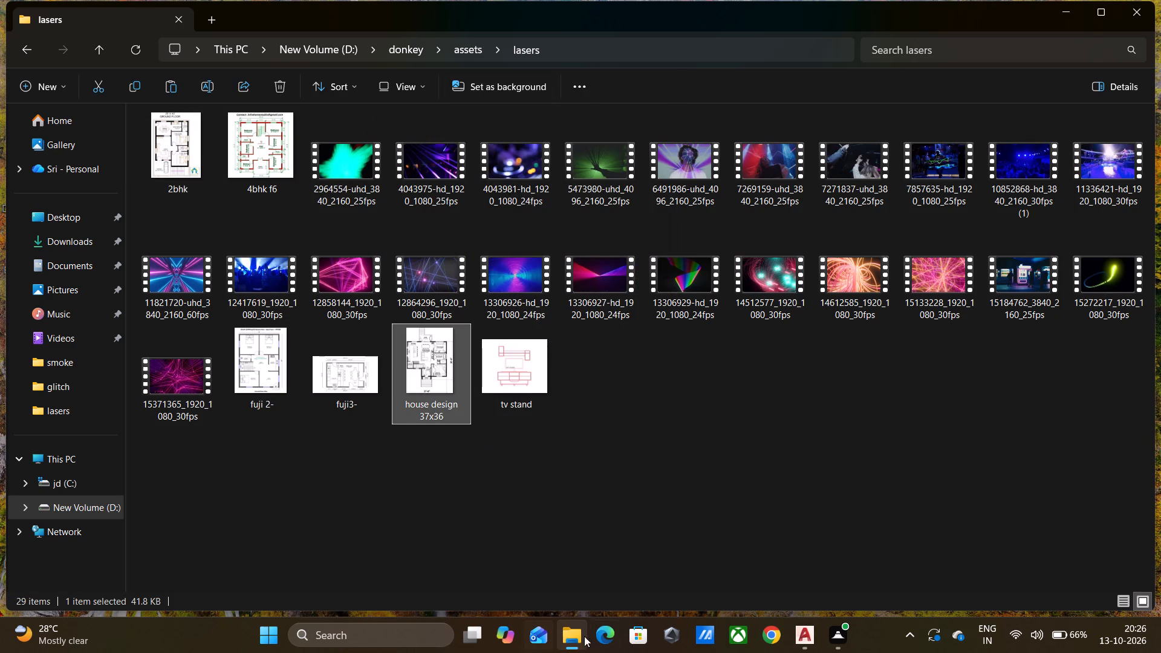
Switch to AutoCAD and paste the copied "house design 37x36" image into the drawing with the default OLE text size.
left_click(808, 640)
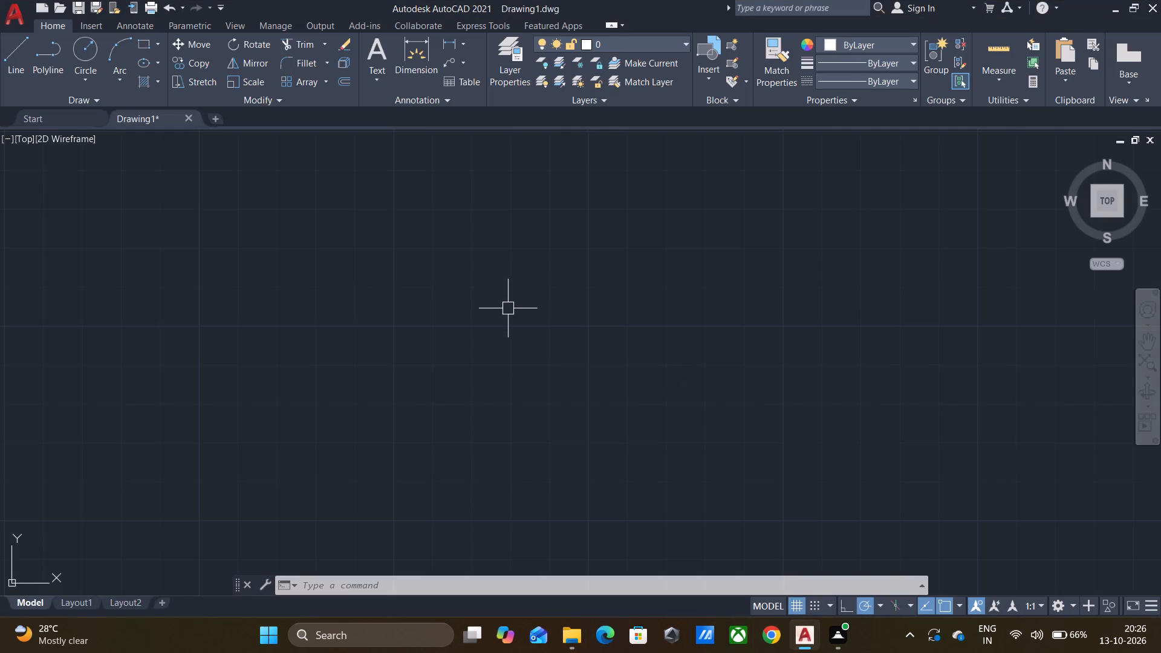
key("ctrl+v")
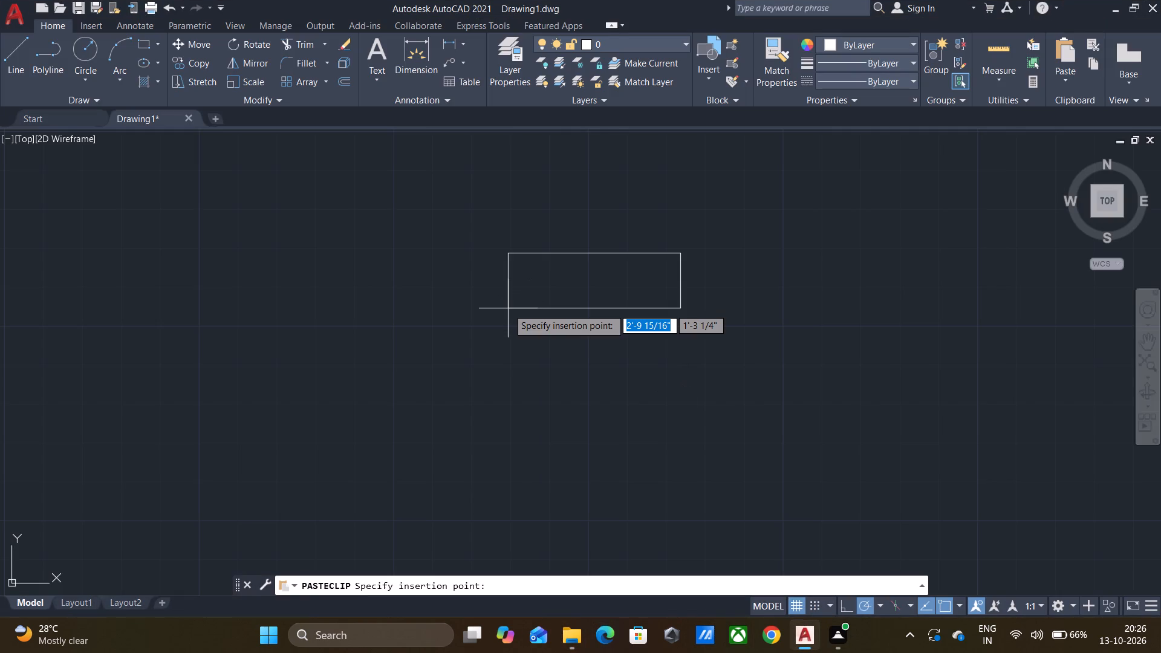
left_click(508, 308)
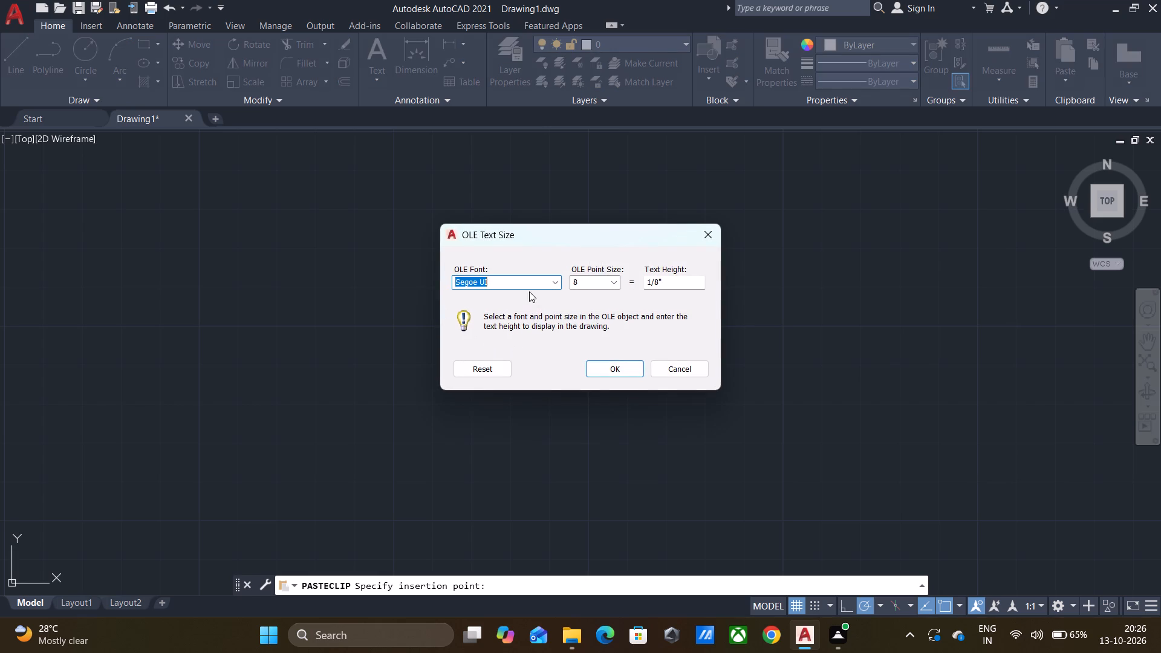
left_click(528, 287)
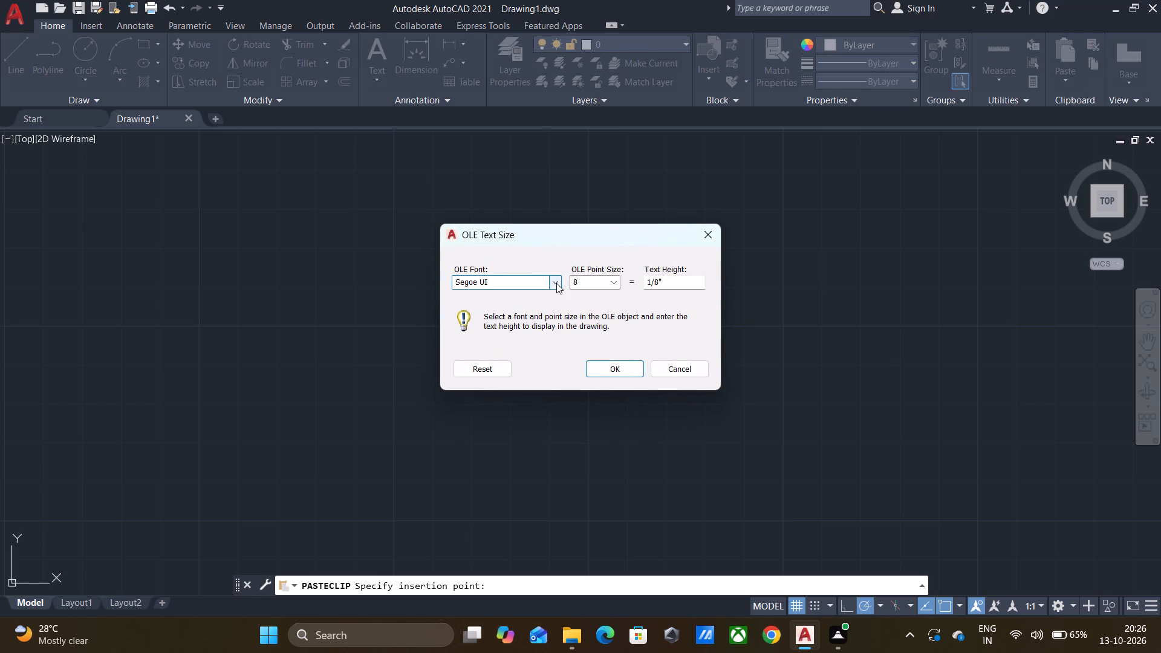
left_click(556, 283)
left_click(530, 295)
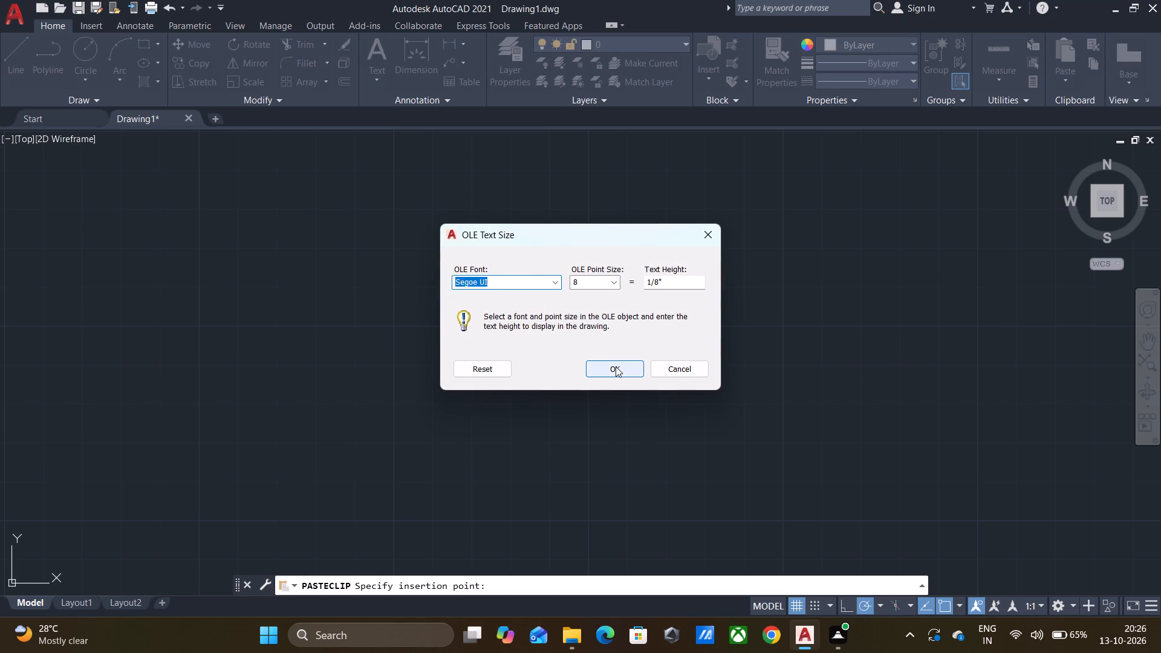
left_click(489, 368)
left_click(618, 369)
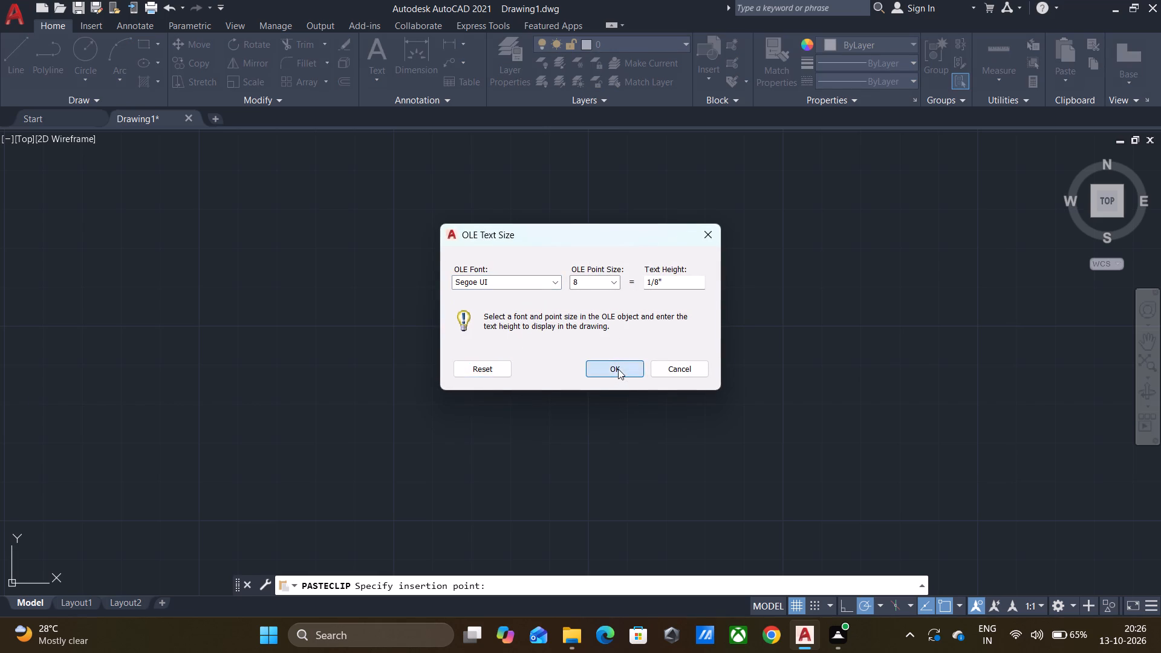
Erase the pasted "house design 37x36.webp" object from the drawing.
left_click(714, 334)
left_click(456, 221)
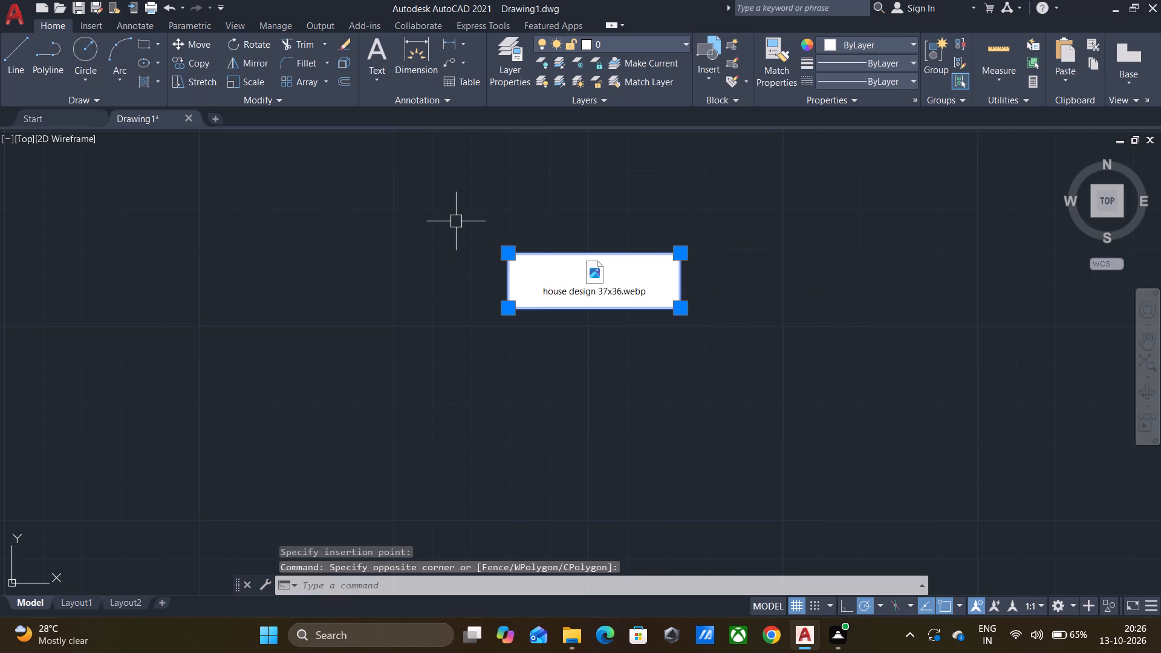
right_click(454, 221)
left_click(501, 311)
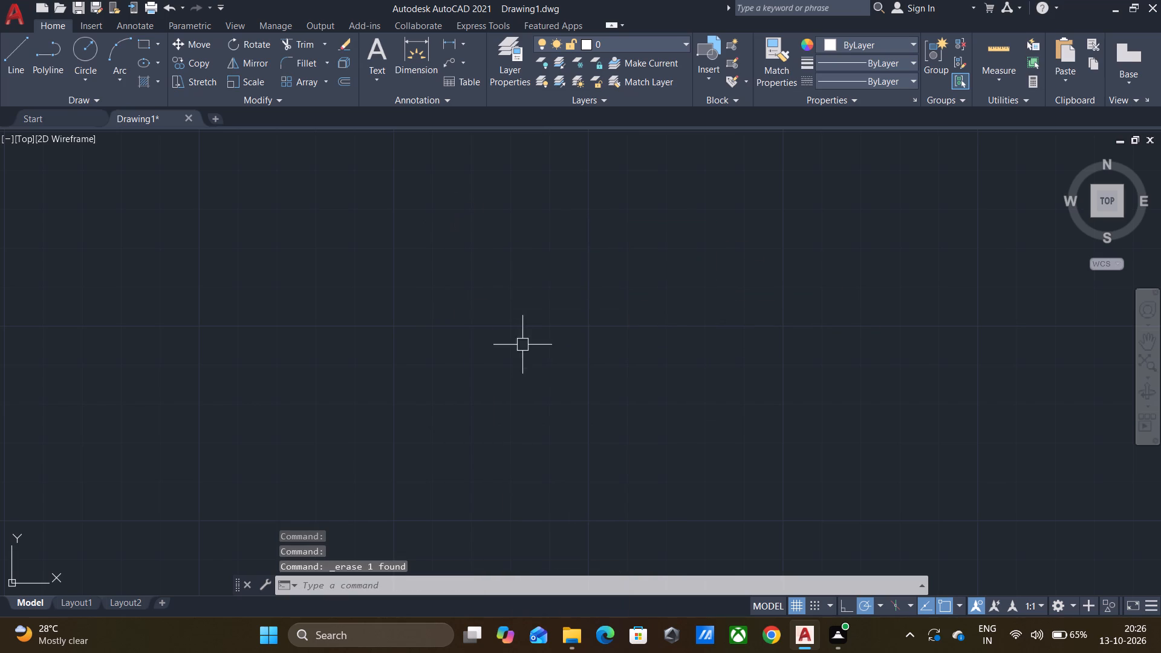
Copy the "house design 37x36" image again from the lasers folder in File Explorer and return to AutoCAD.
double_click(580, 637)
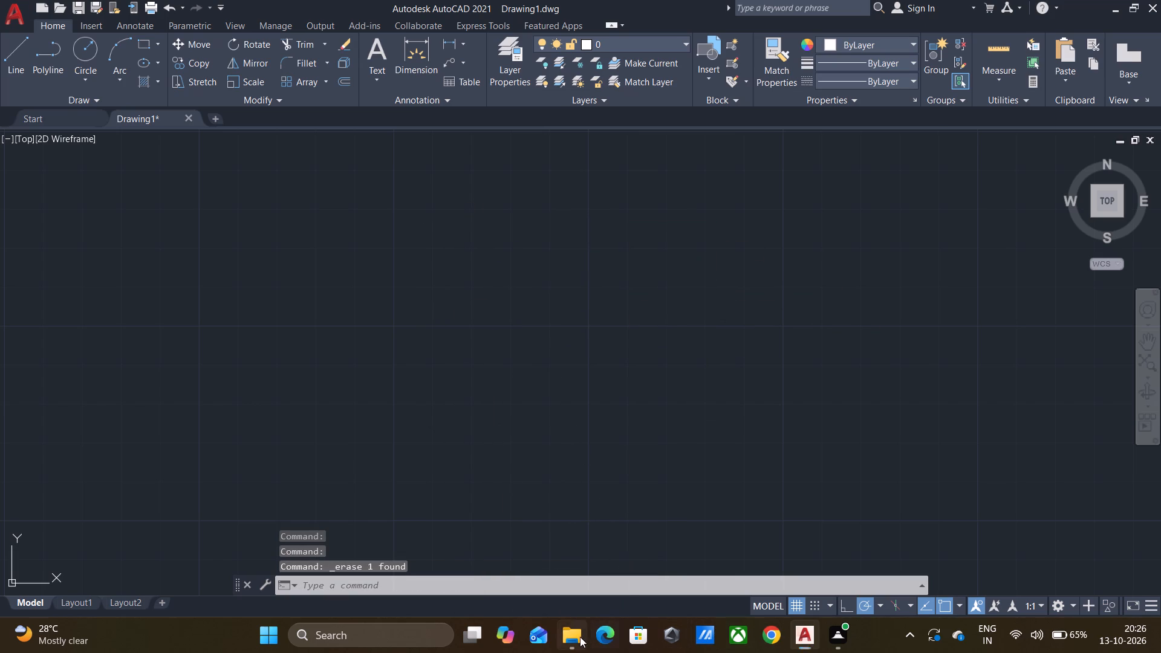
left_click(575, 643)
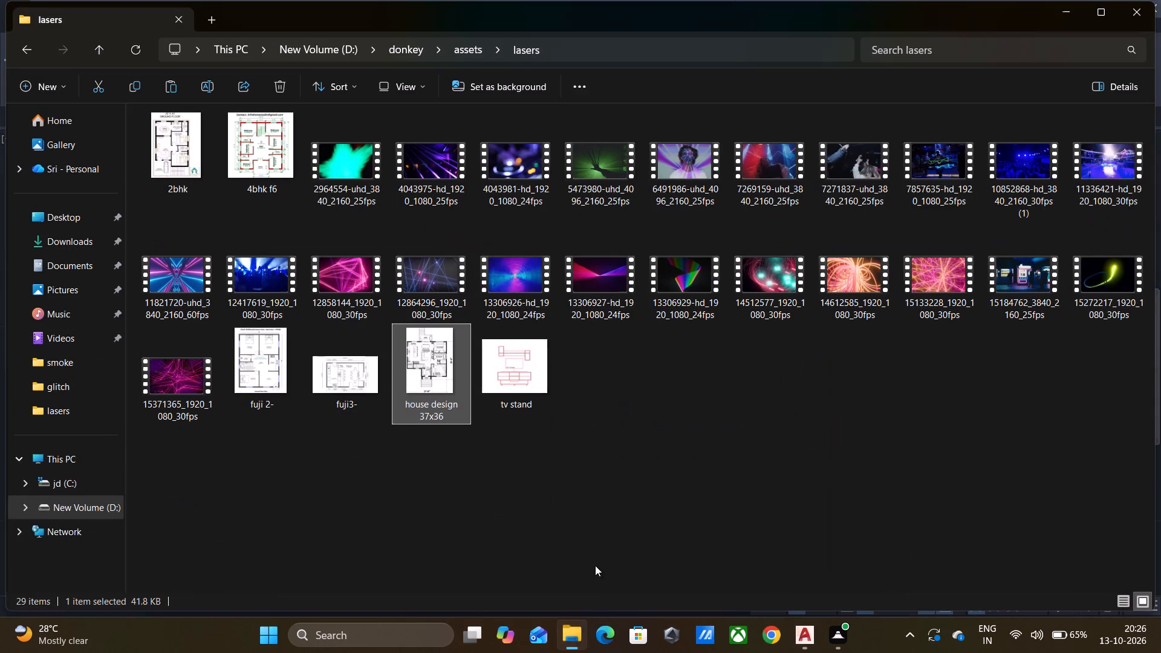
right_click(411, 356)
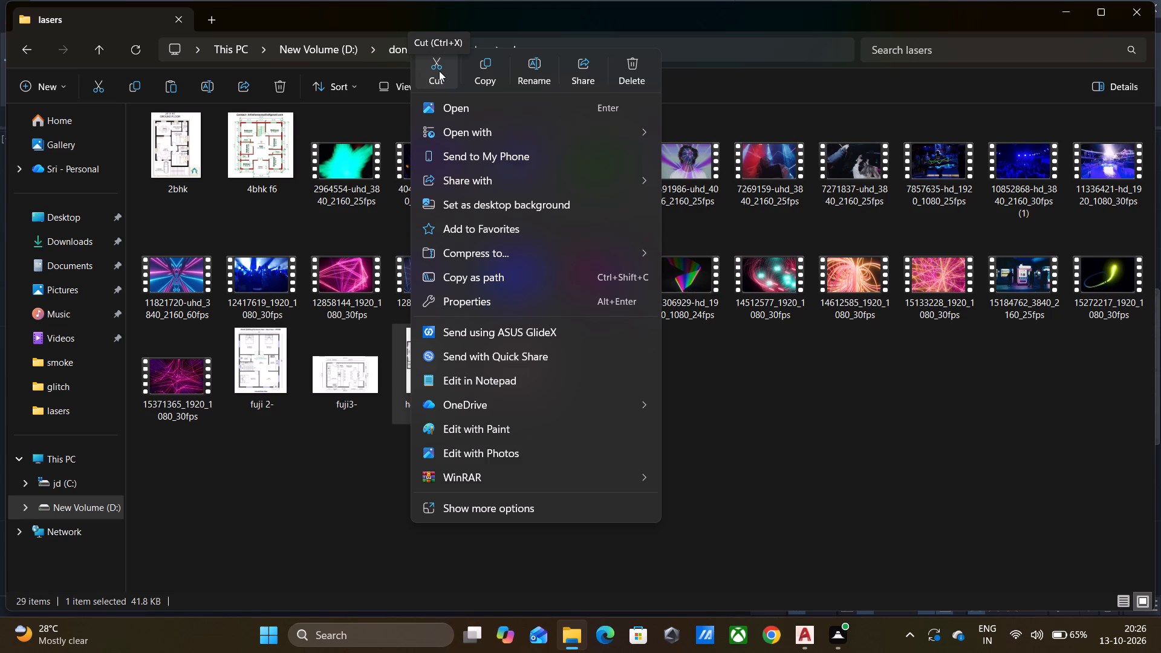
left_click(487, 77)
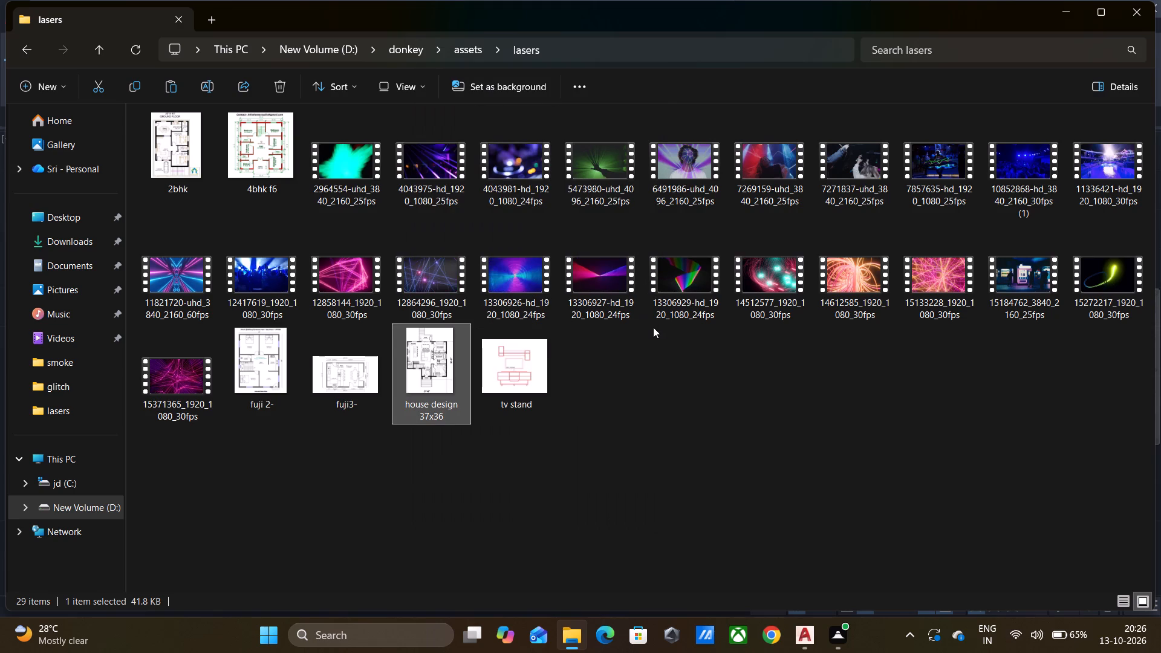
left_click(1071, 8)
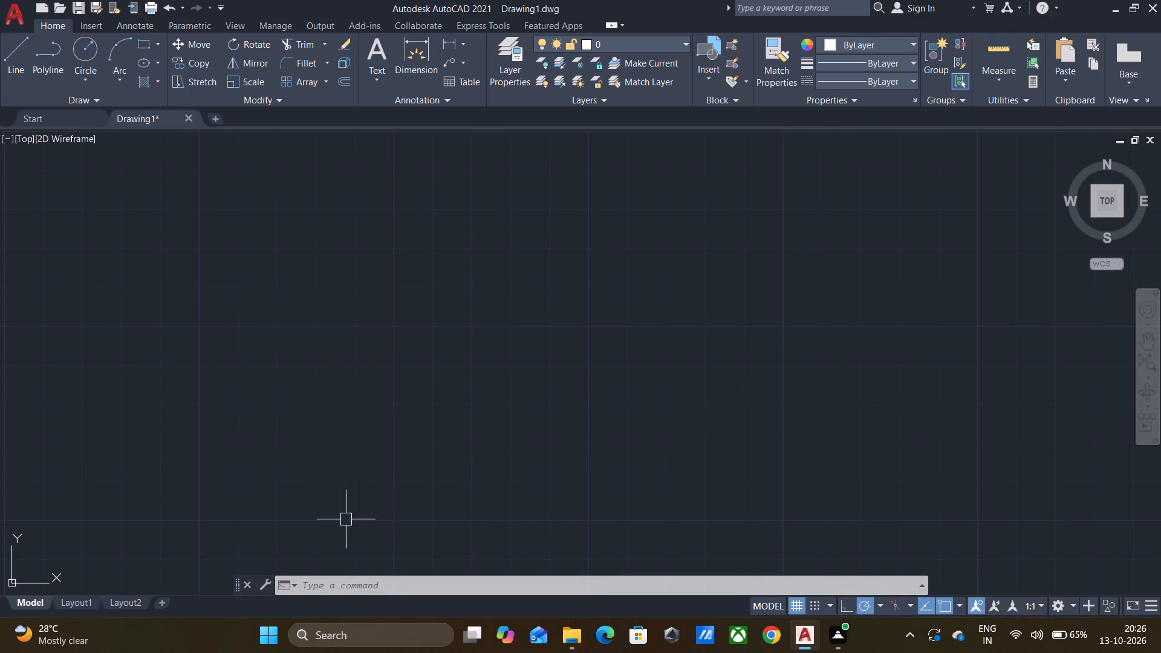
Switch to Chrome and open the downloaded "house design 37x36.webp" from the download history in the image viewer.
left_click(778, 635)
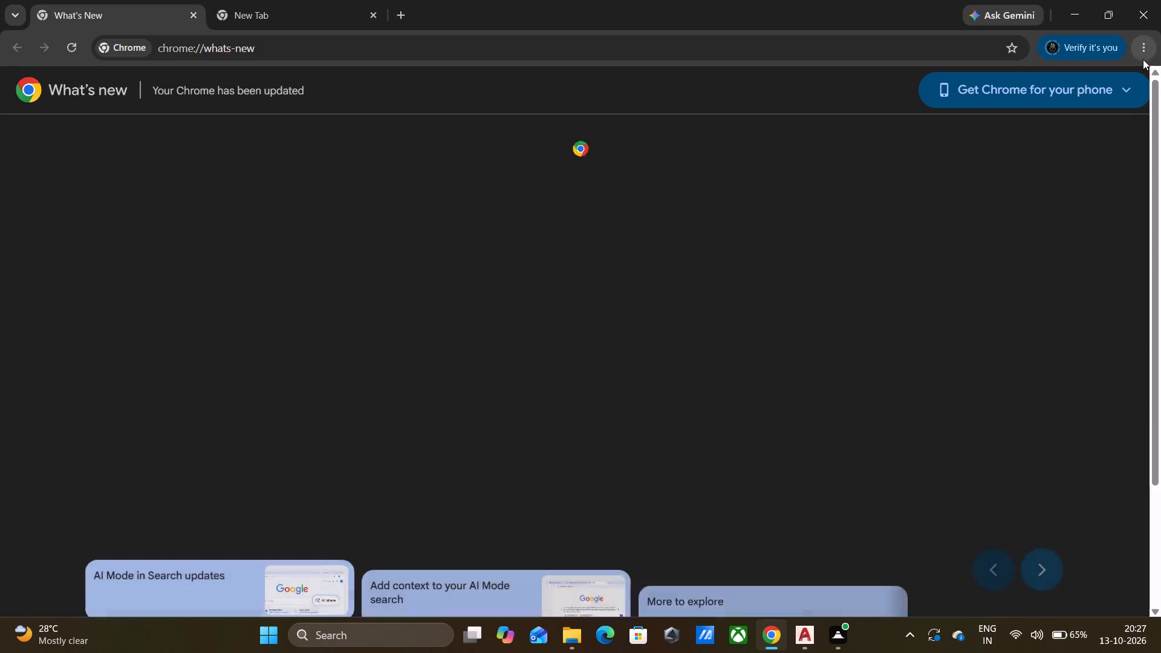
left_click(1145, 42)
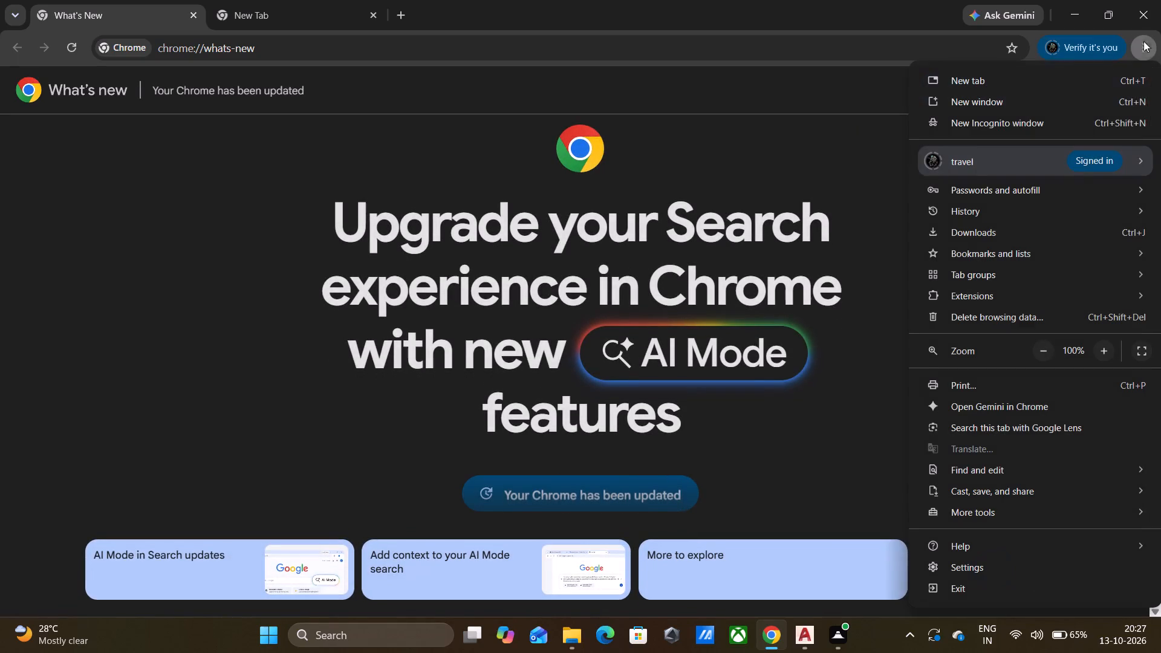
left_click(968, 226)
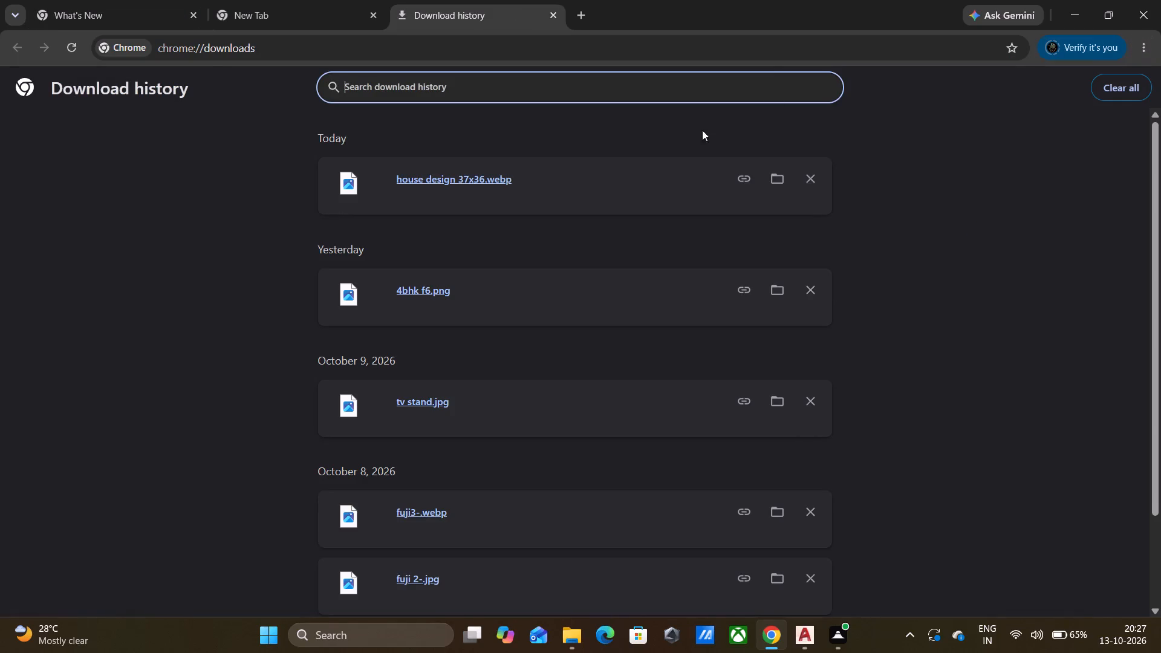
left_click(779, 181)
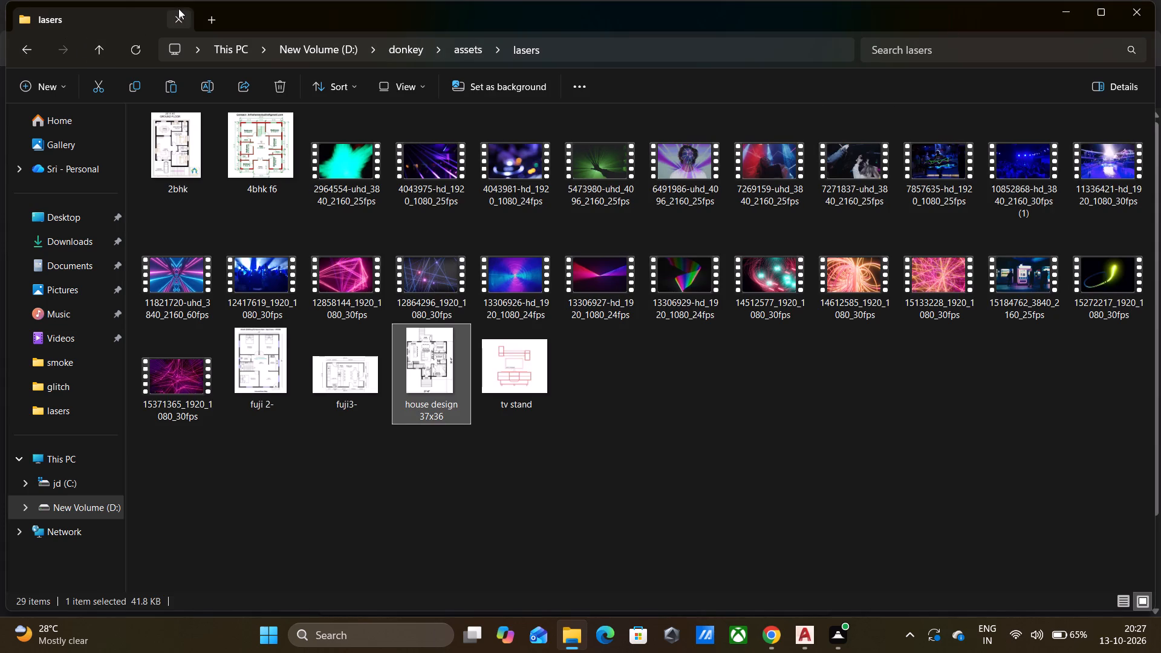
left_click(1138, 11)
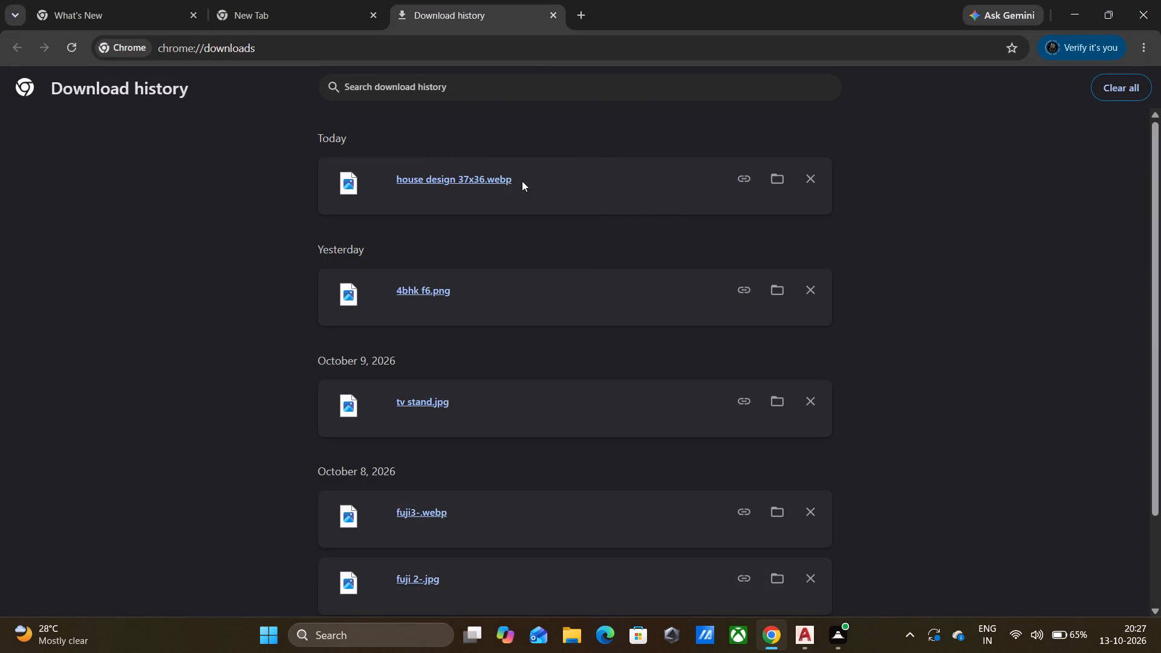
scroll(506, 235, "down", 1)
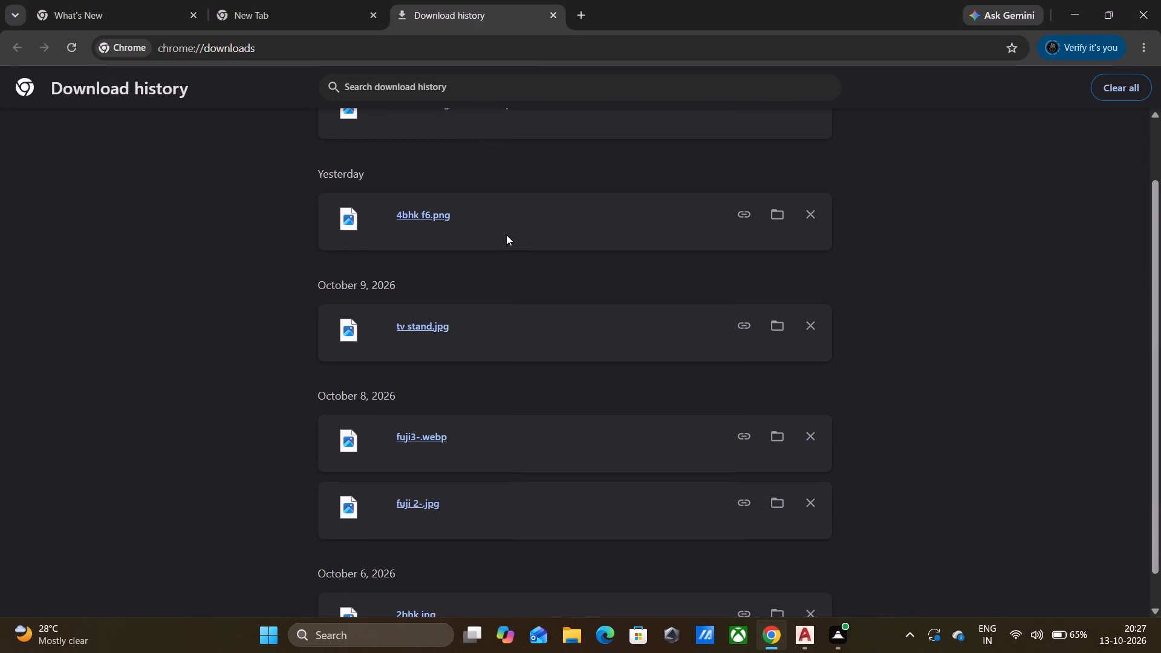
scroll(506, 235, "down", 1)
scroll(506, 235, "up", 2)
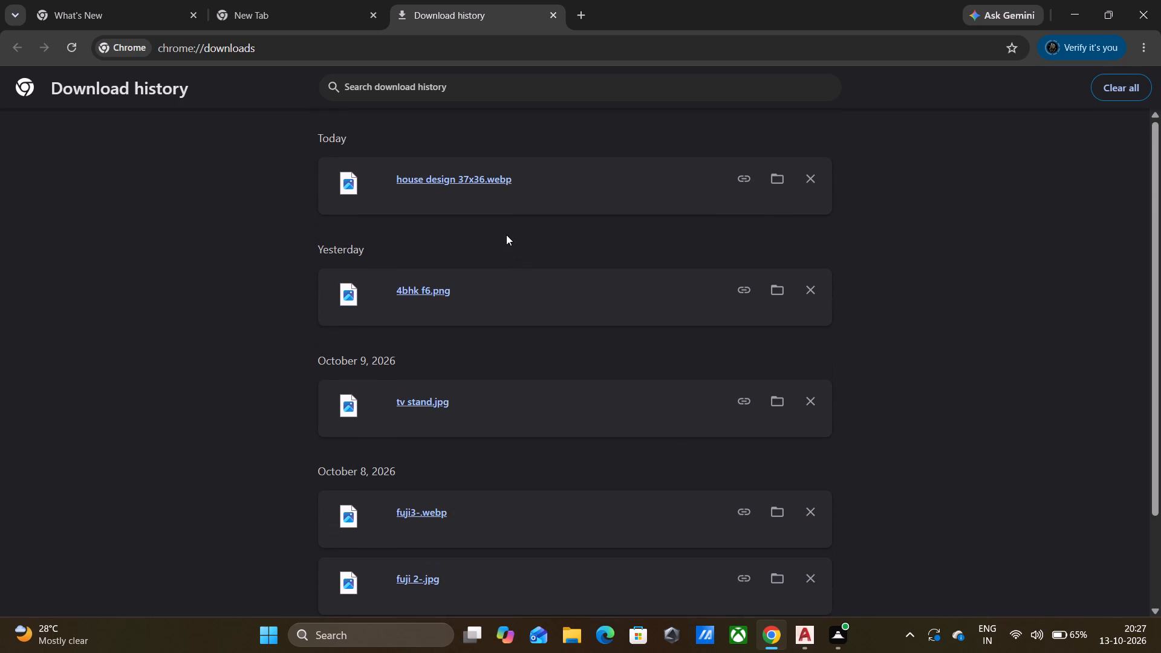
left_click(354, 177)
double_click(354, 177)
double_click(437, 180)
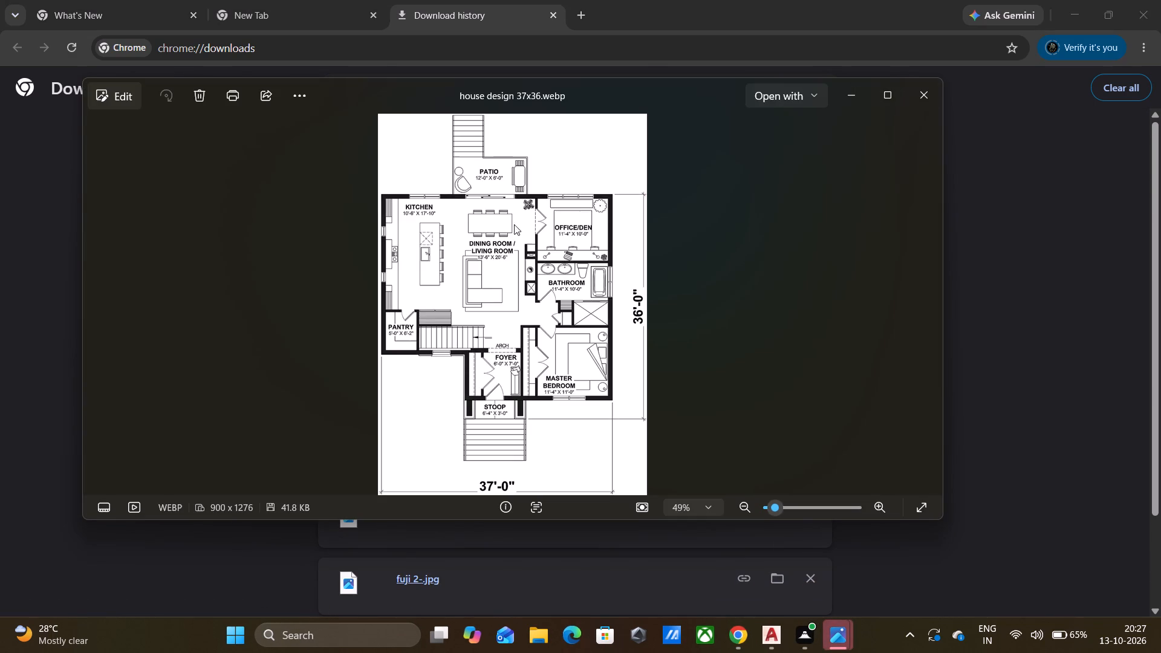
Save a copy of the floor plan image as JPEG named "house design 37x36" in the Pictures folder, then return to AutoCAD.
right_click(495, 216)
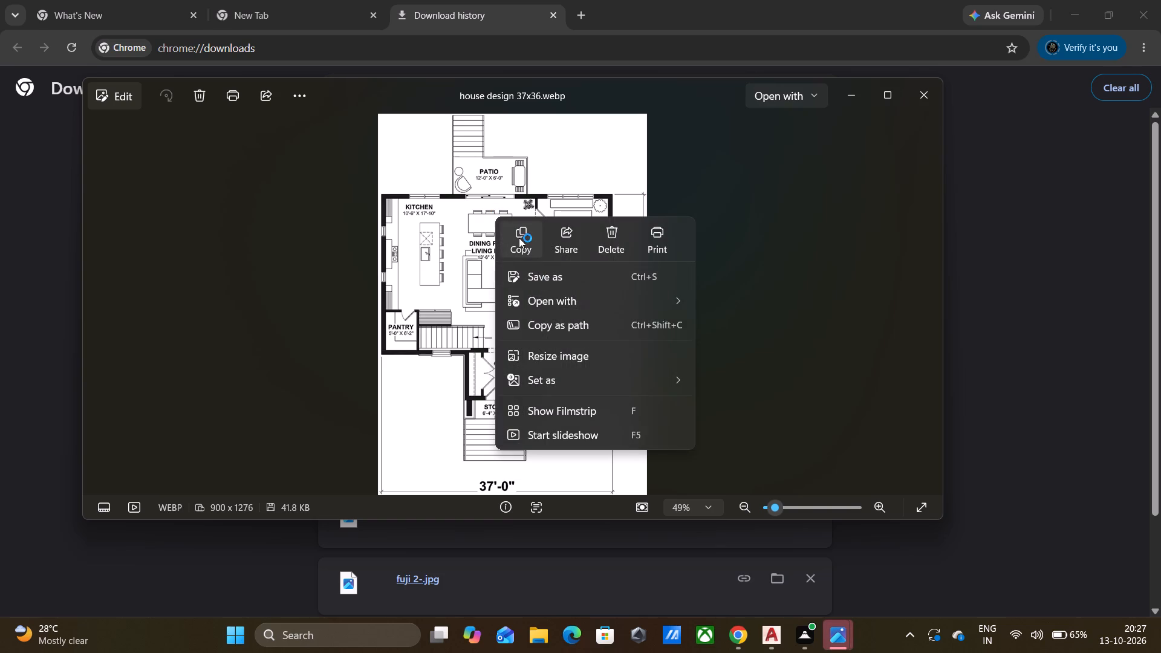
left_click(568, 270)
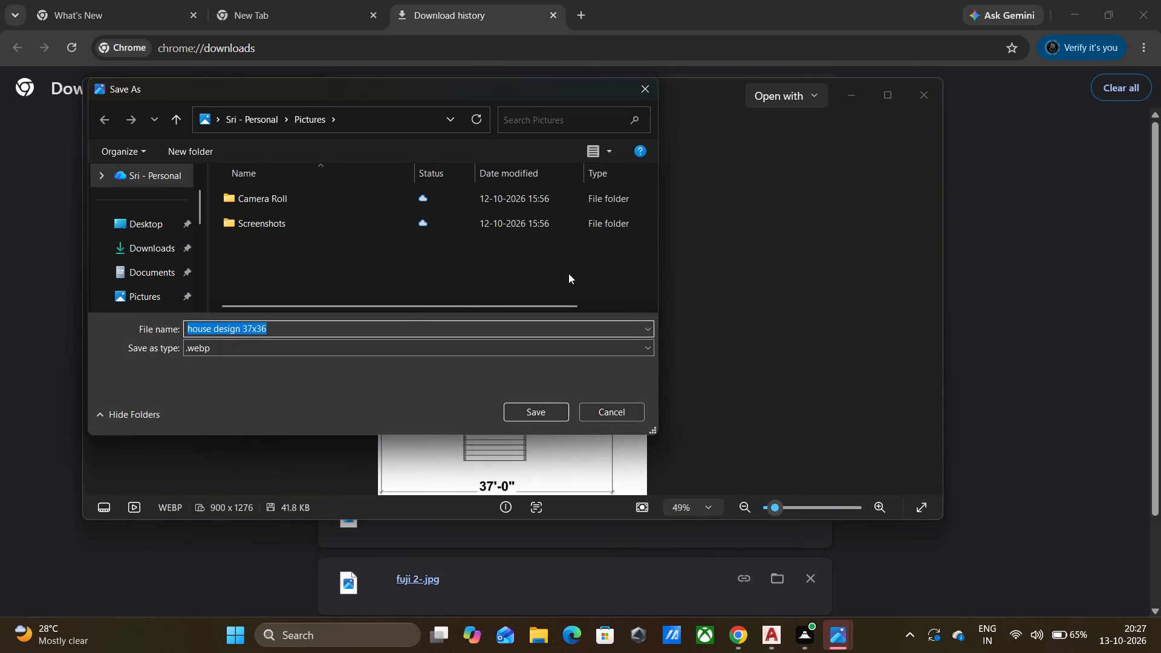
left_click(387, 347)
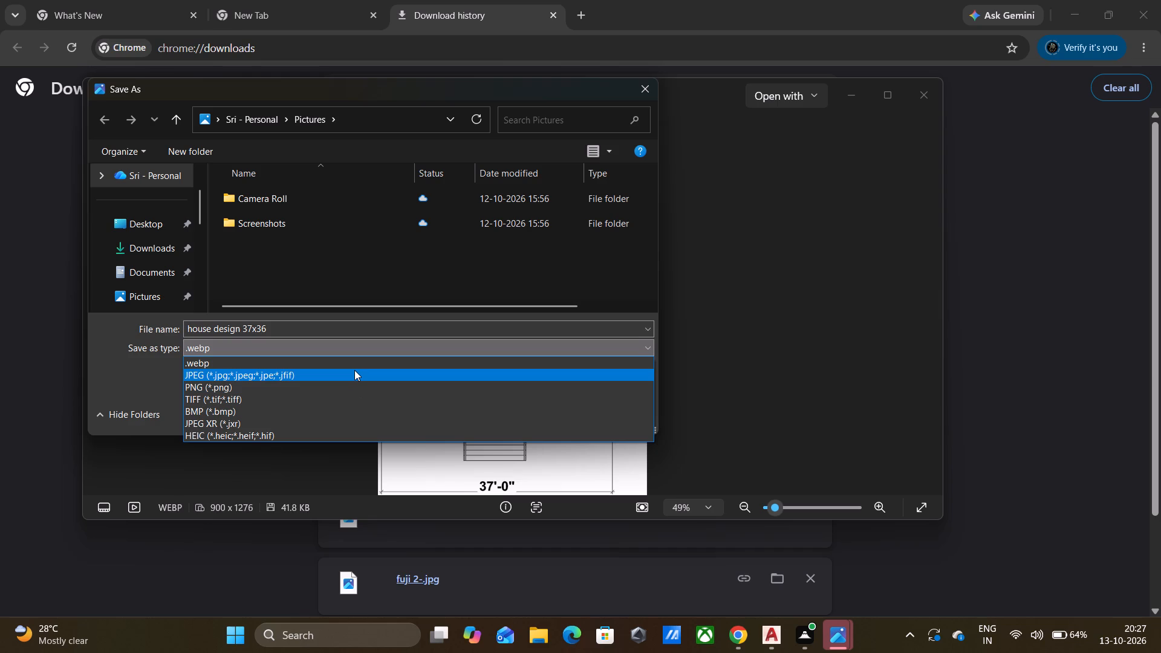
left_click(354, 370)
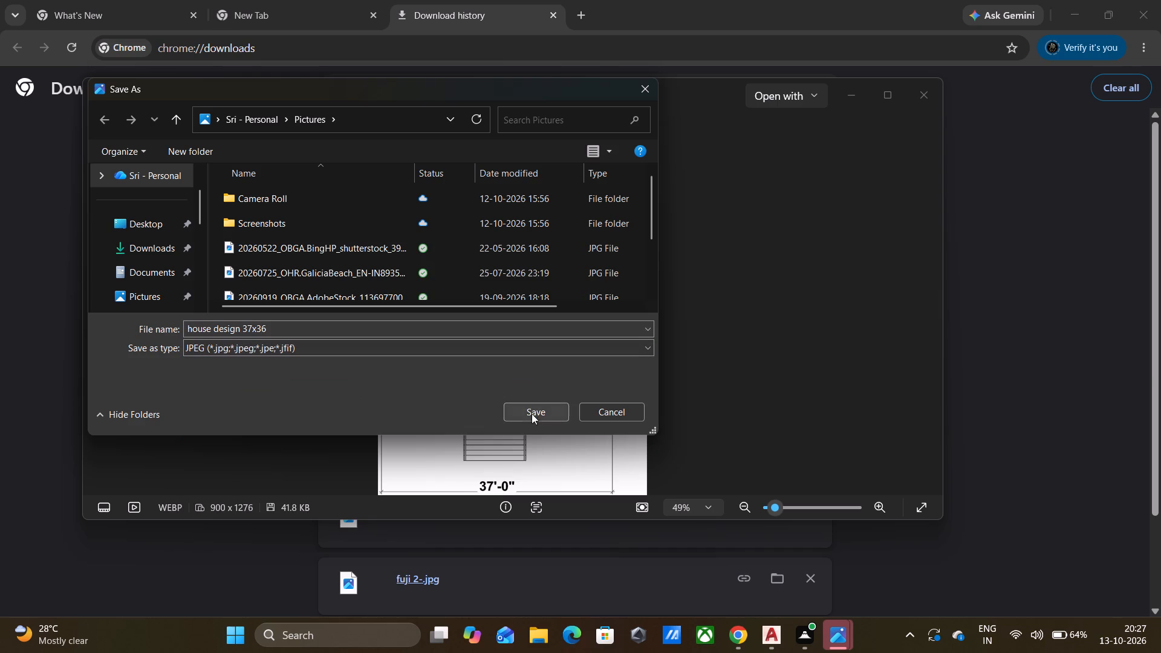
left_click(527, 410)
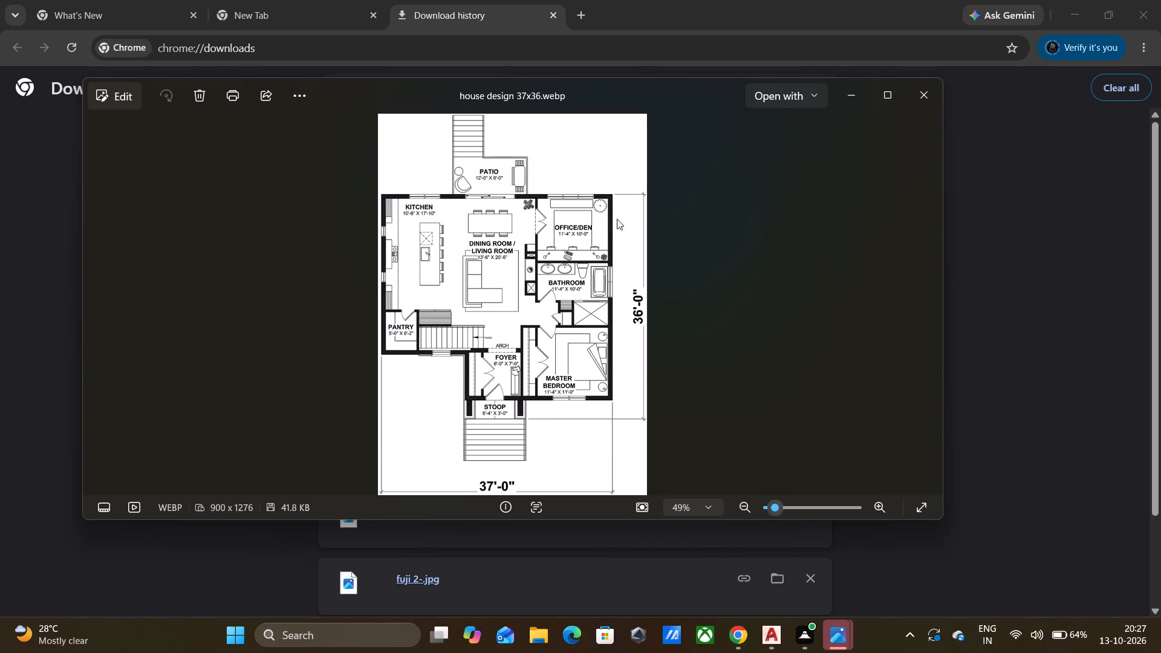
left_click(929, 96)
left_click(929, 96)
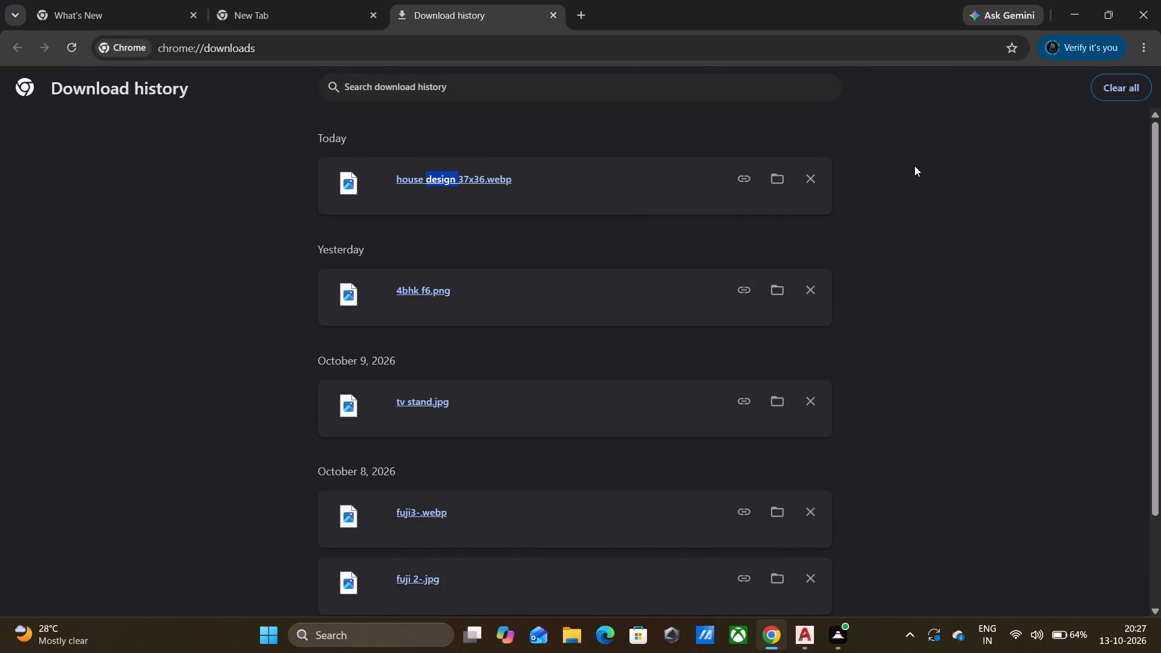
key("Escape")
key("Escape")
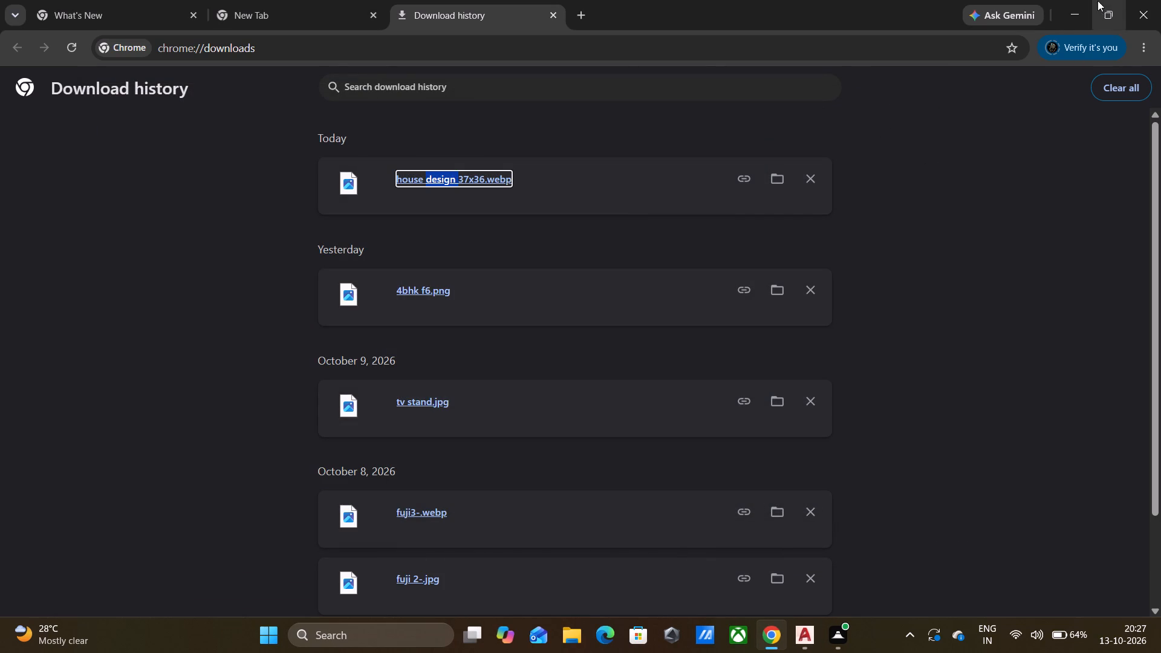
left_click(1071, 15)
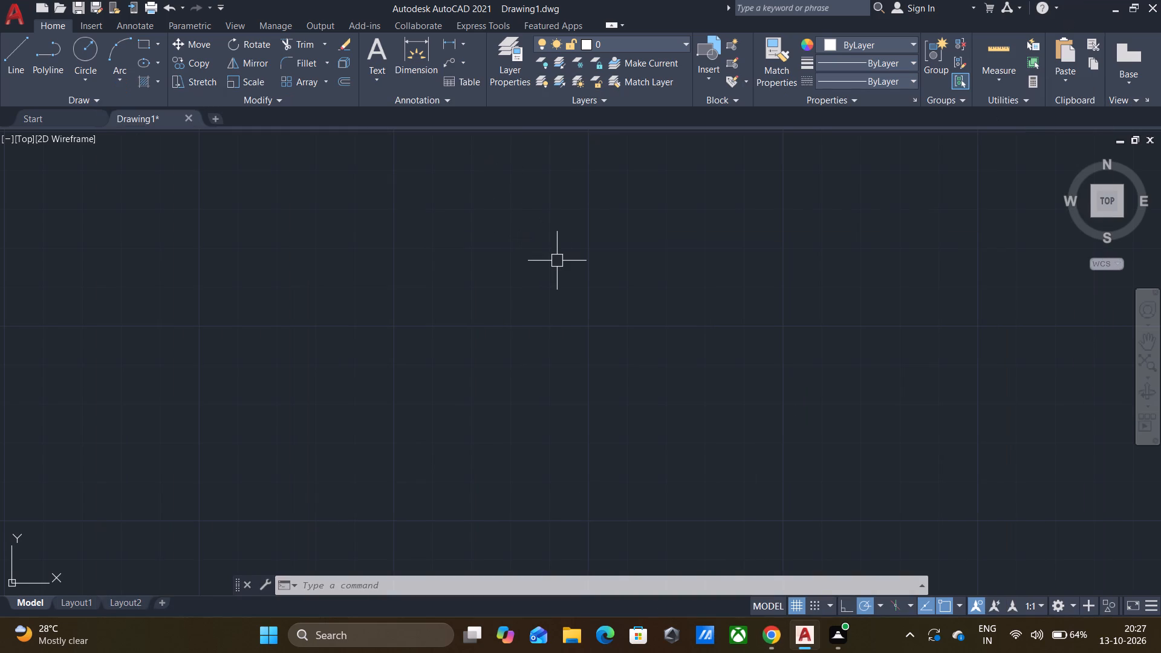
In File Explorer, copy the recently saved JPEG "house design 37x36" from the personal Pictures (Gambar) folder.
double_click(579, 638)
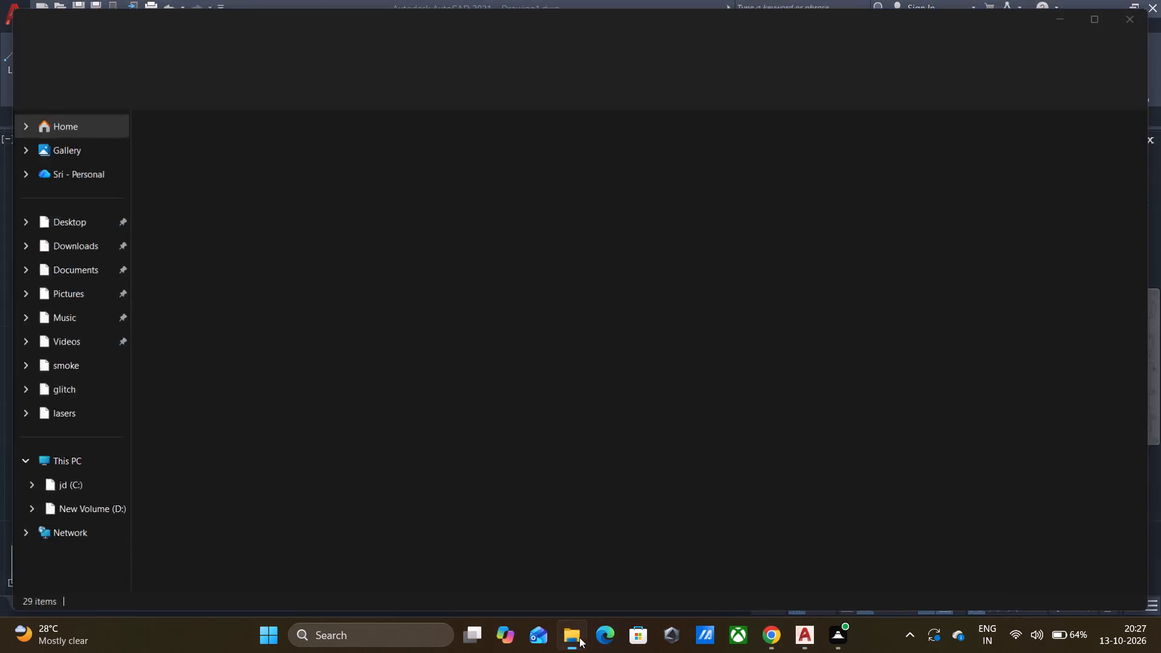
left_click(562, 635)
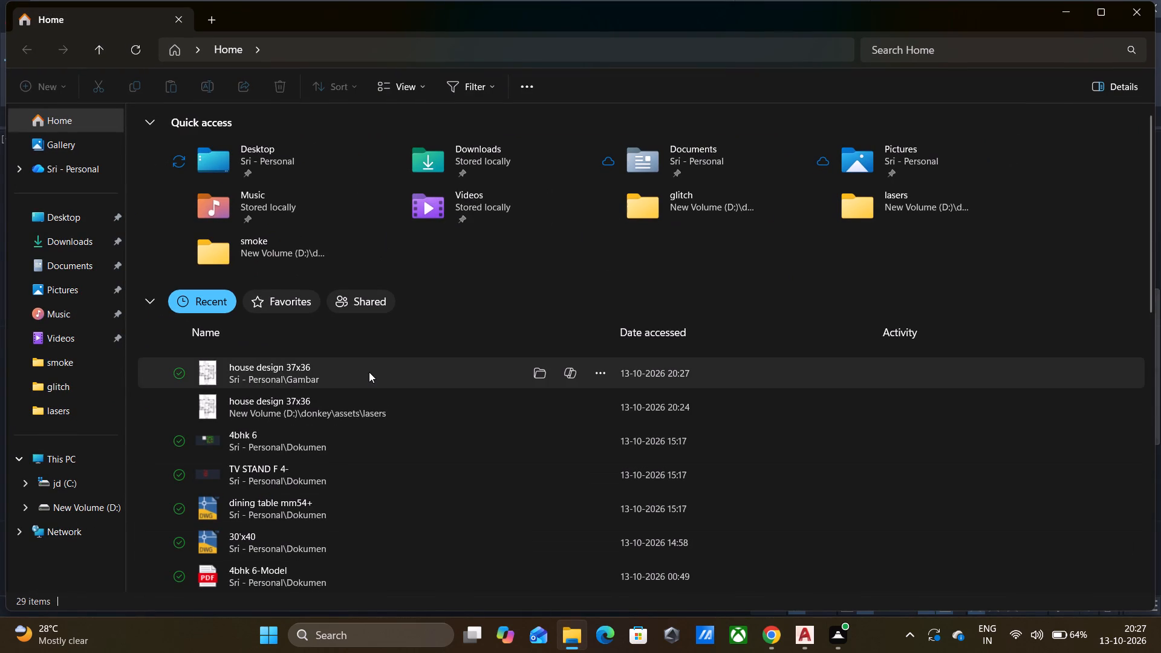
right_click(369, 372)
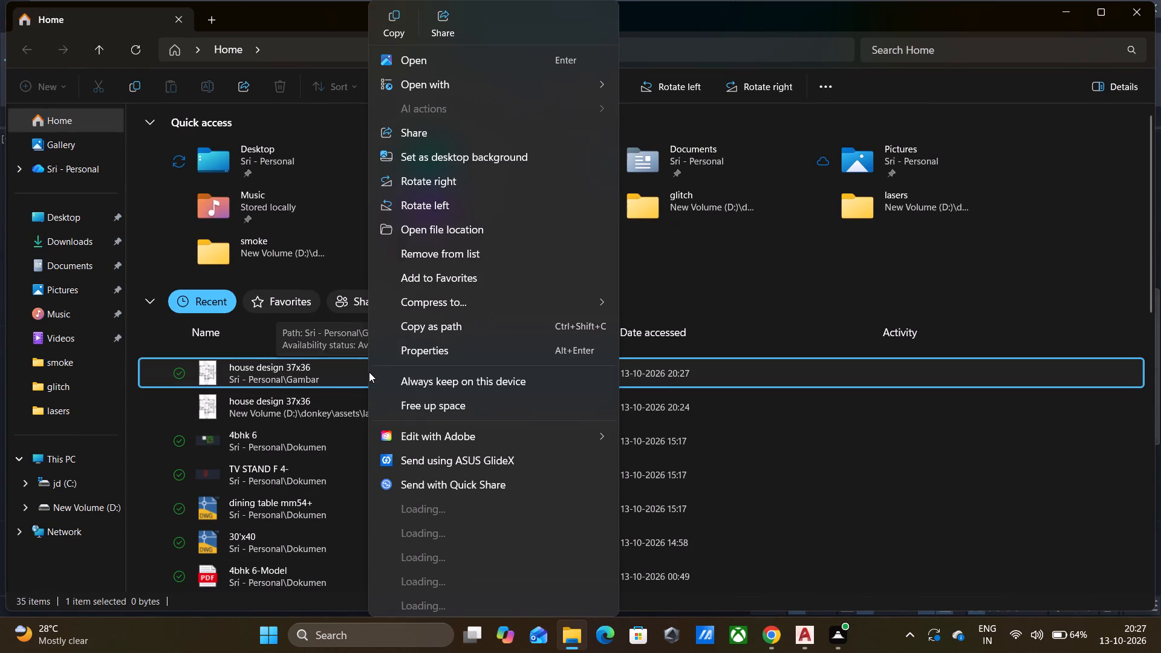
left_click(401, 21)
left_click(1064, 10)
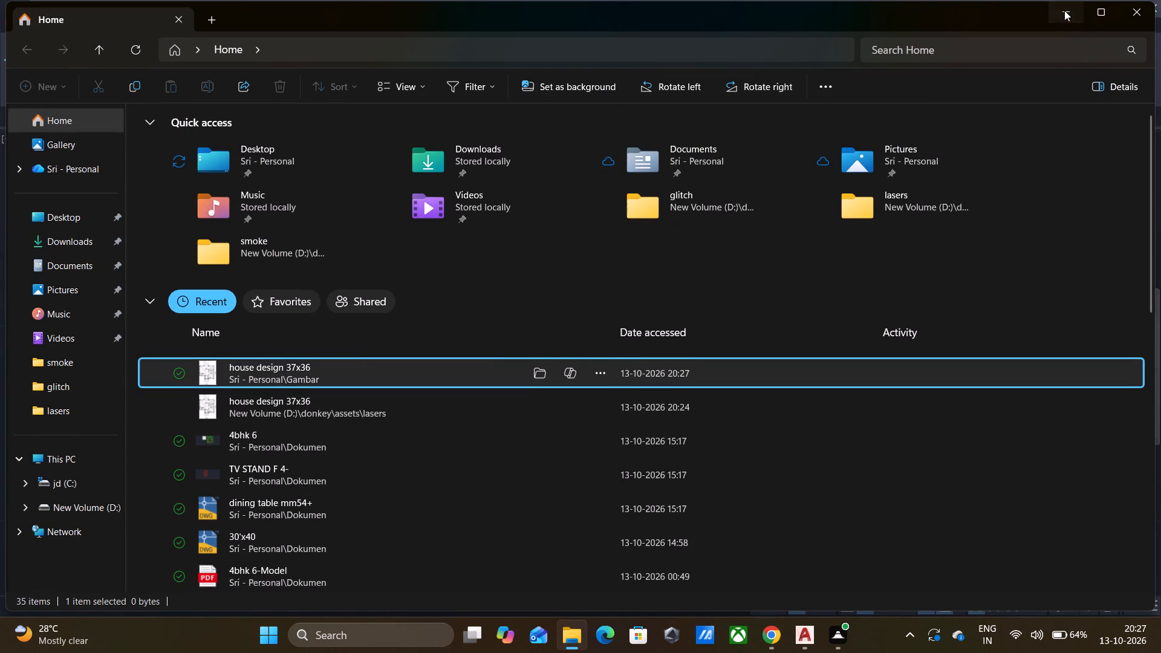
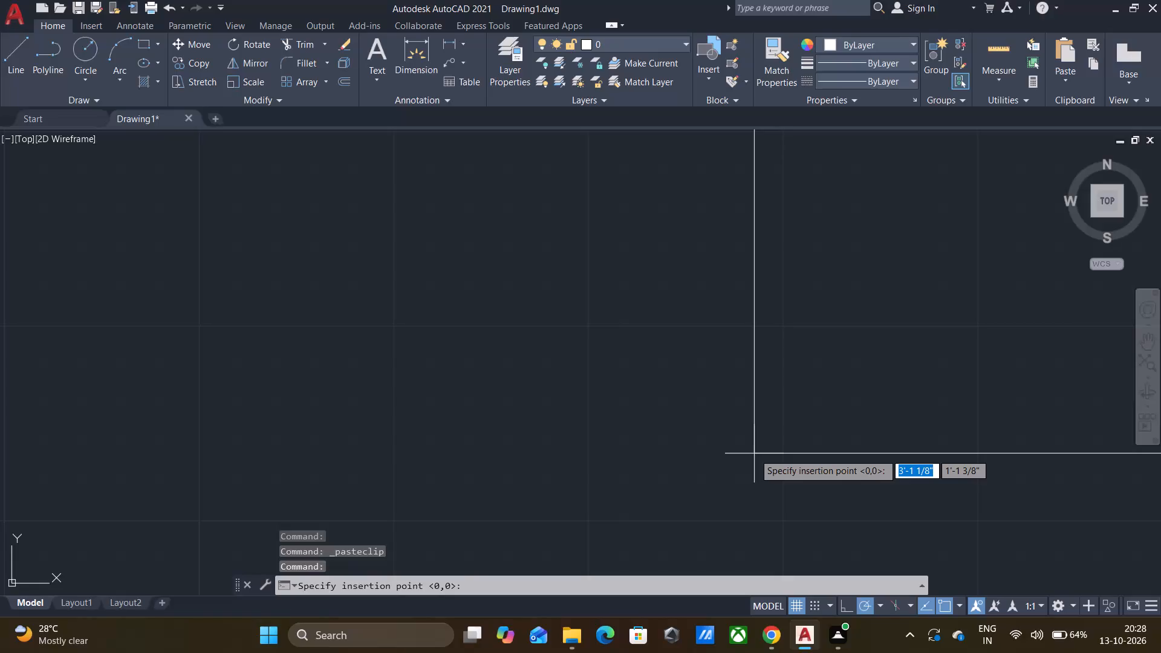
Place the pasted floor plan image in model space at about 3'-1 1/8", 1'-1 3/8", picking its scale and rotation freehand.
left_click(754, 453)
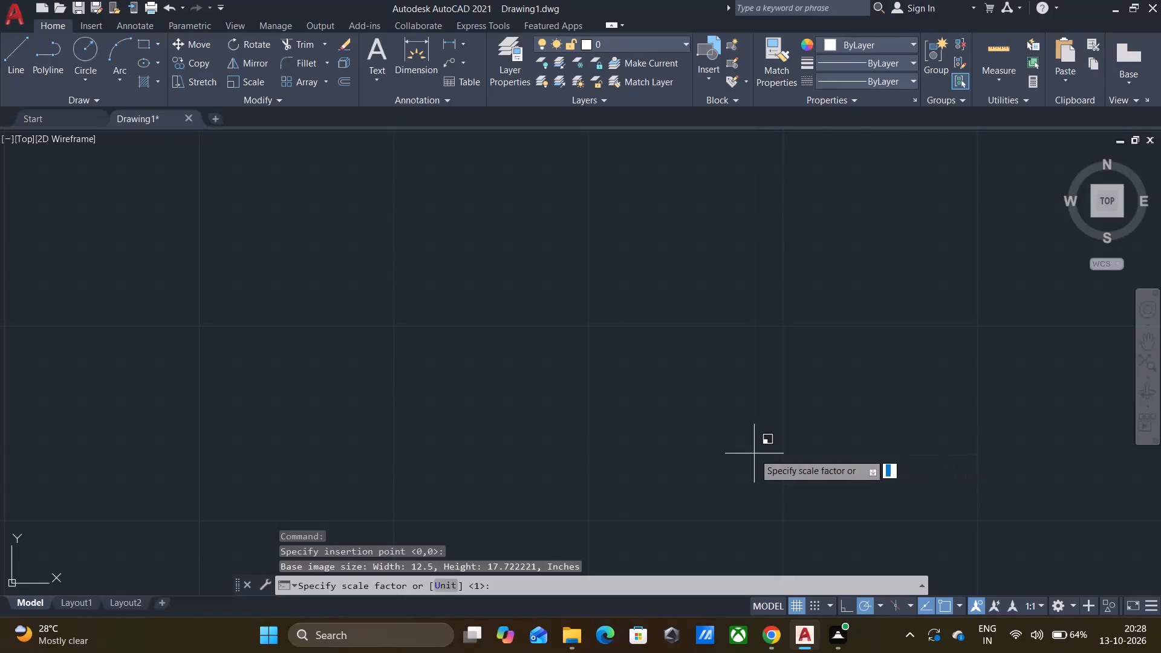
left_click(675, 379)
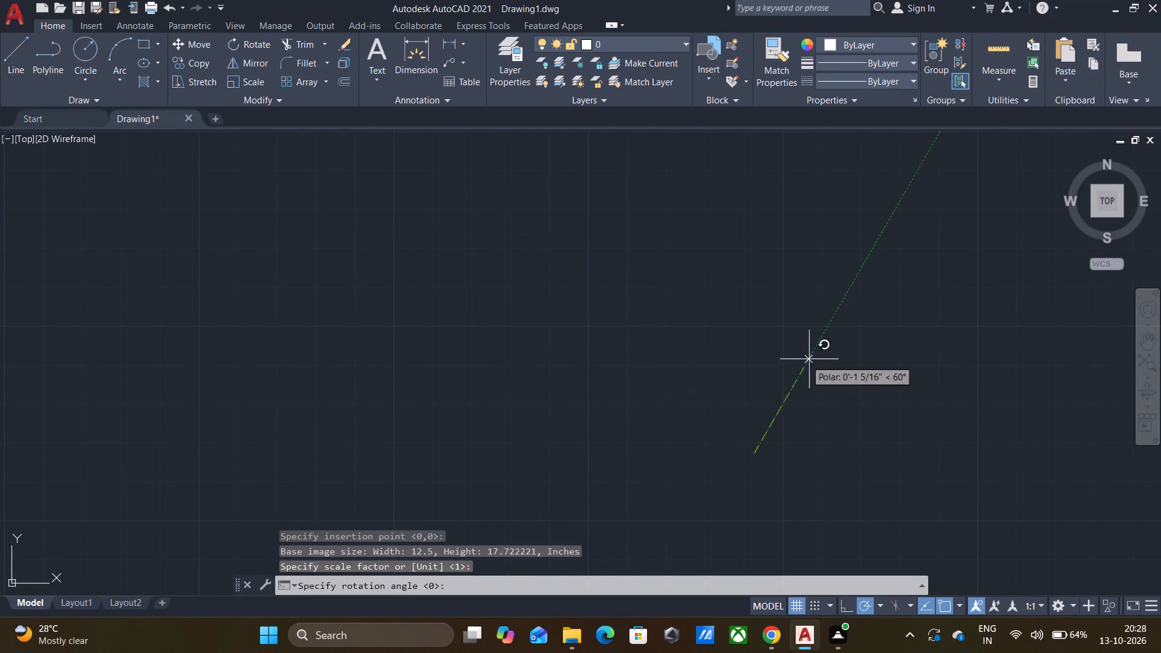
left_click(761, 342)
Rotate the floor plan image 90° clockwise about its upper-right corner so that its room labels read upright.
scroll(785, 338, "down", 1)
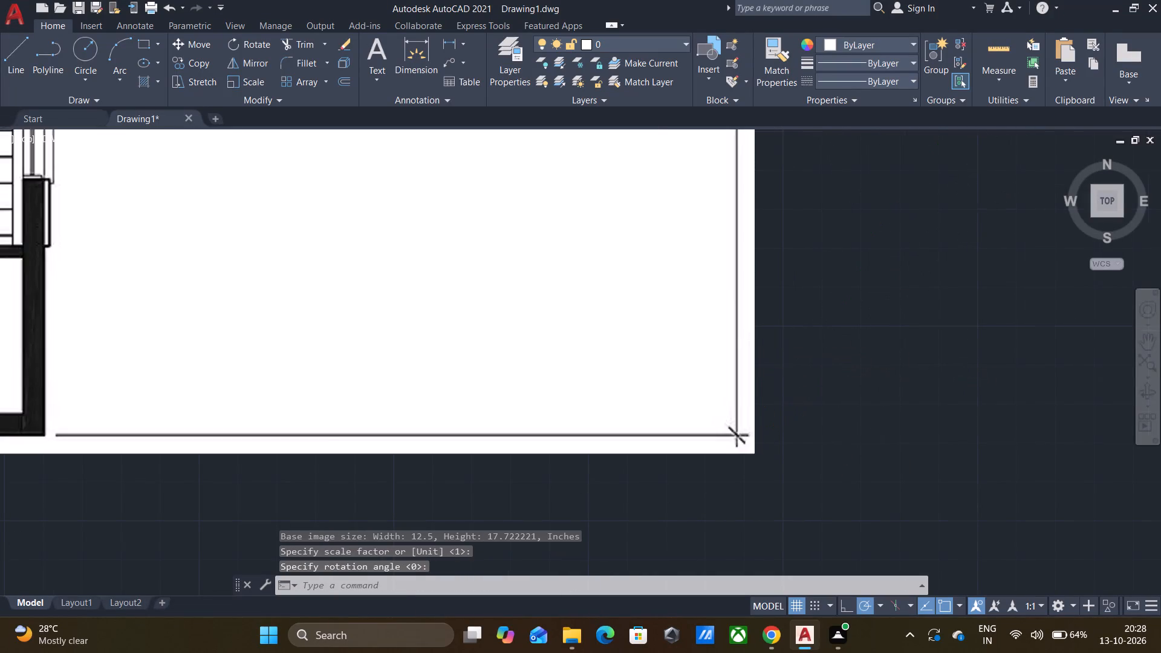
scroll(785, 338, "down", 2)
middle_click_drag(872, 275, 764, 320)
scroll(872, 275, "down", 1)
middle_click_drag(807, 263, 755, 302)
left_click_drag(717, 453, 715, 444)
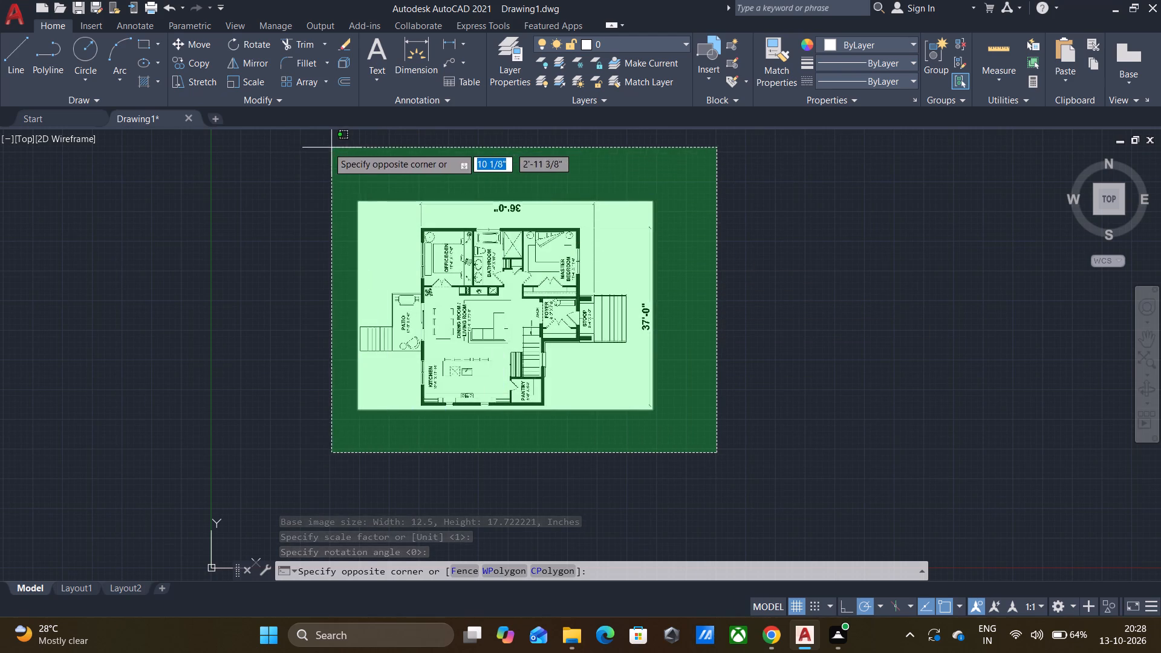
left_click(319, 146)
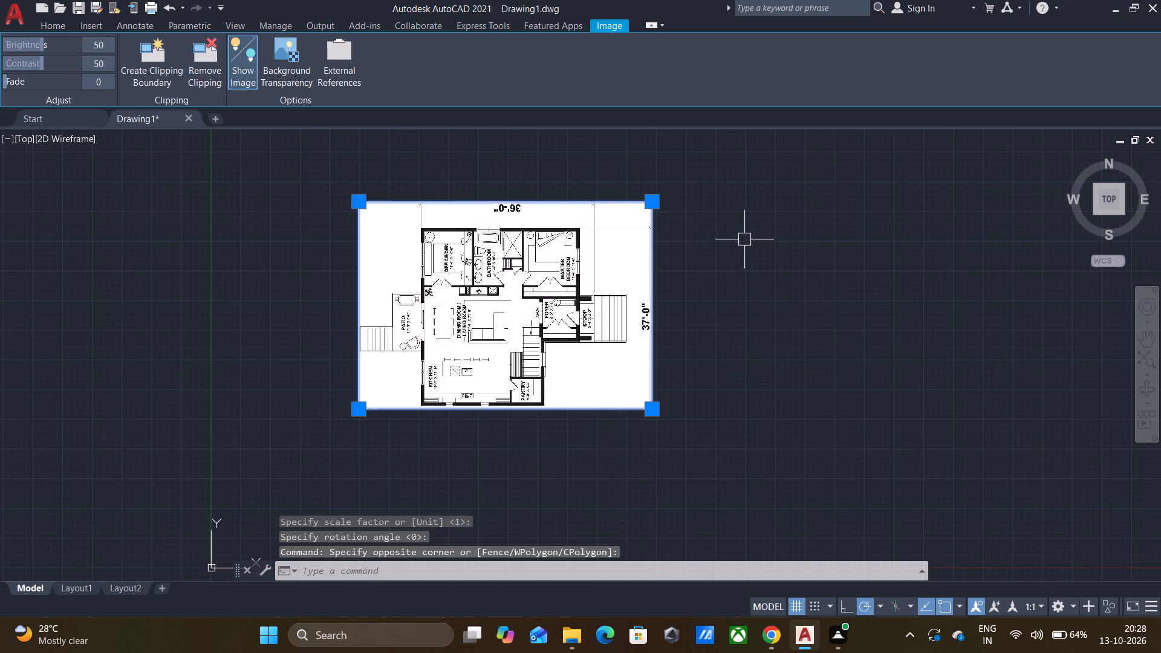
key("r")
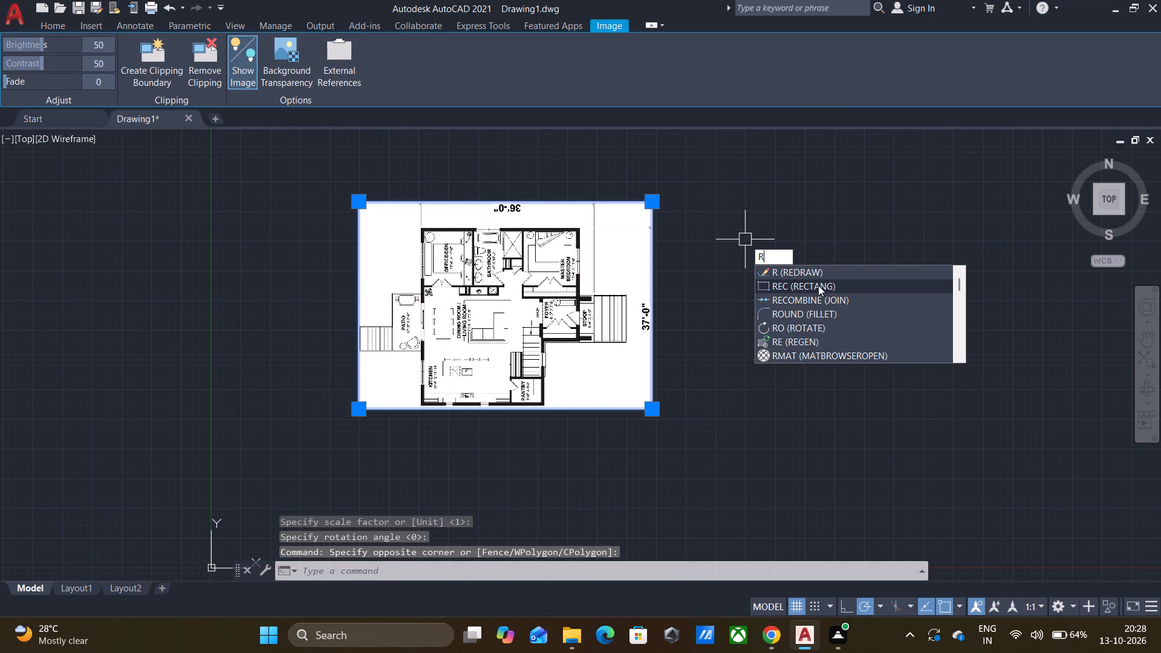
left_click(800, 326)
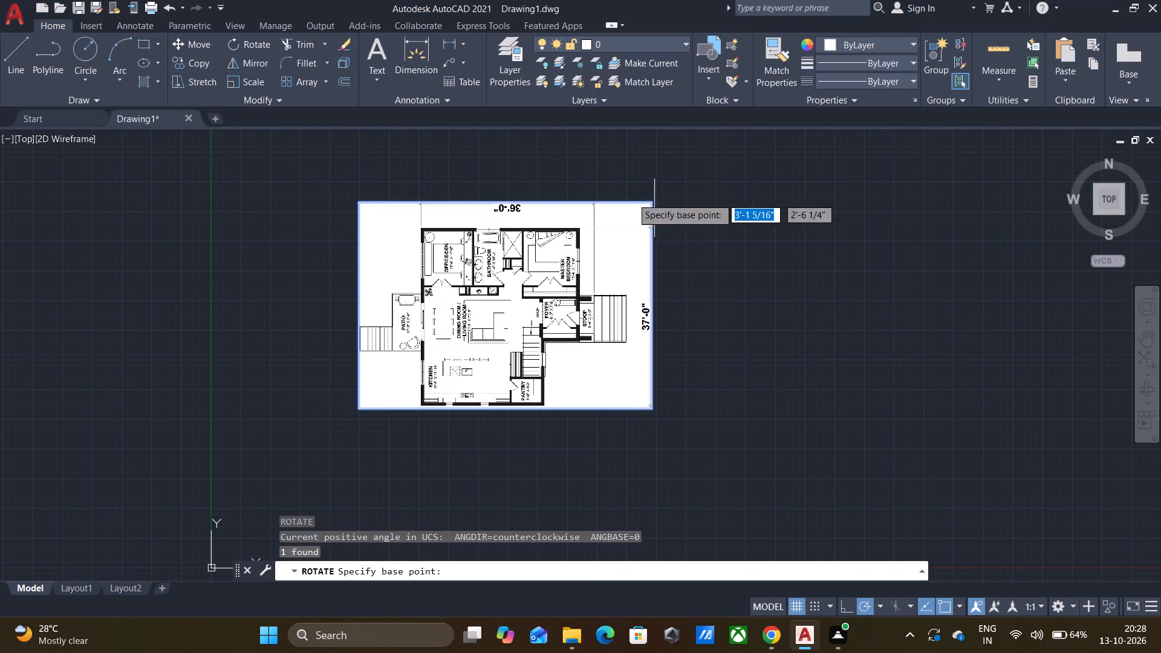
left_click(646, 205)
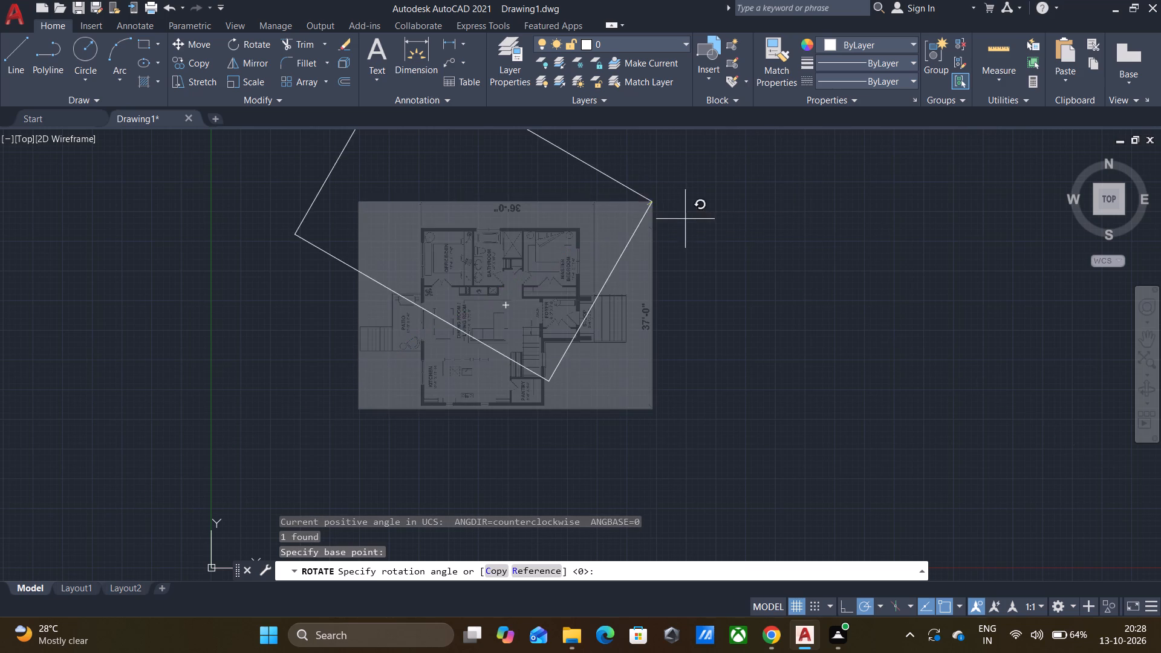
left_click(652, 386)
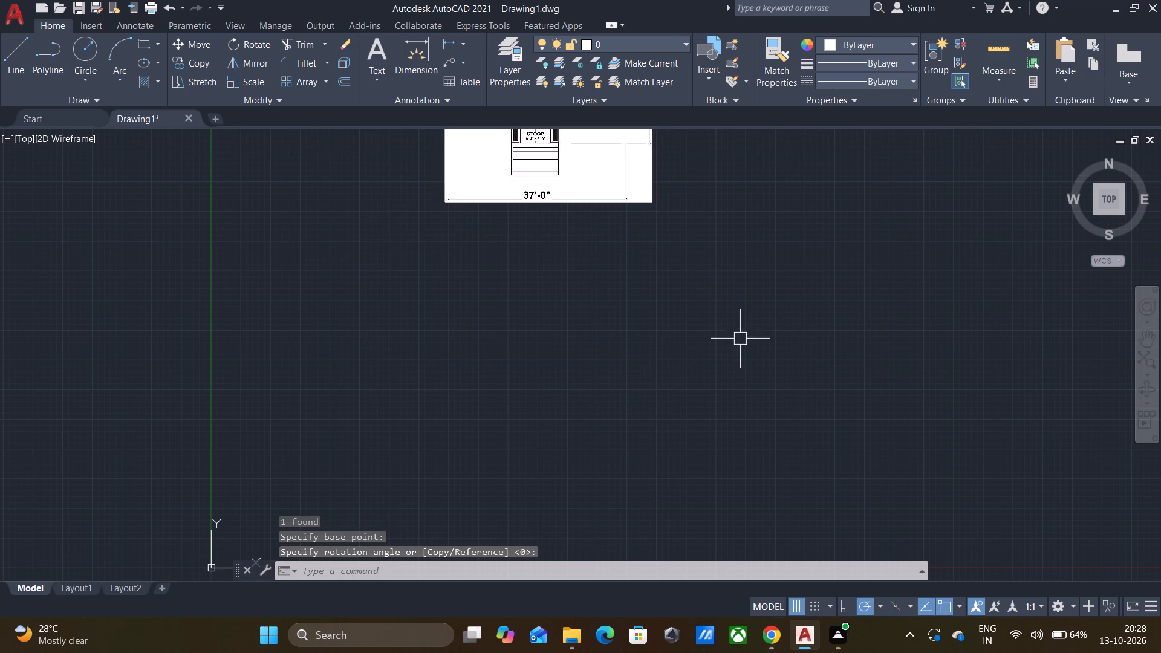
Draw a horizontal 37' line in the empty space east of the floor plan image.
middle_click_drag(733, 303, 696, 473)
middle_click_drag(674, 257, 688, 322)
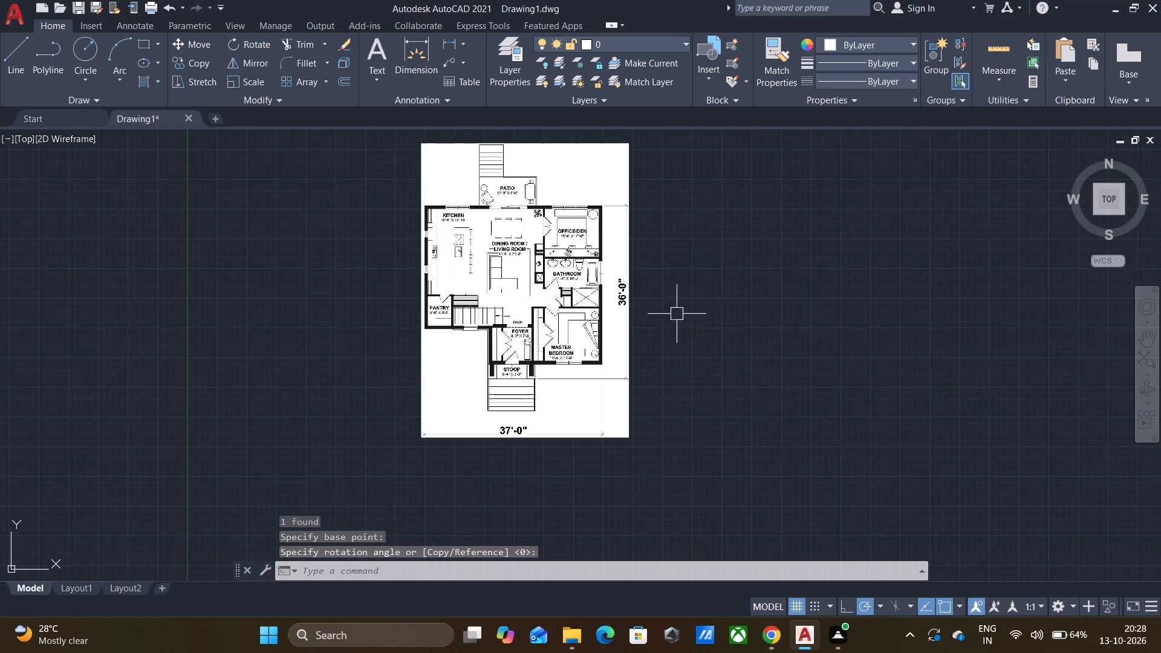
scroll(582, 253, "up", 2)
scroll(582, 253, "down", 1)
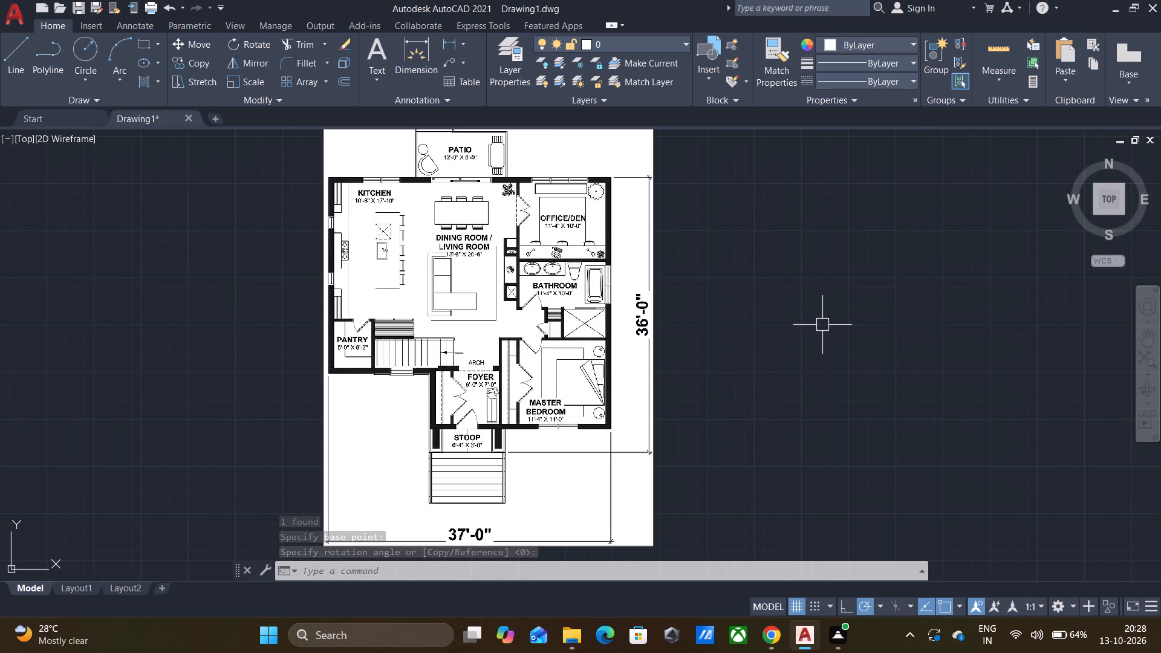
middle_click_drag(822, 325, 779, 345)
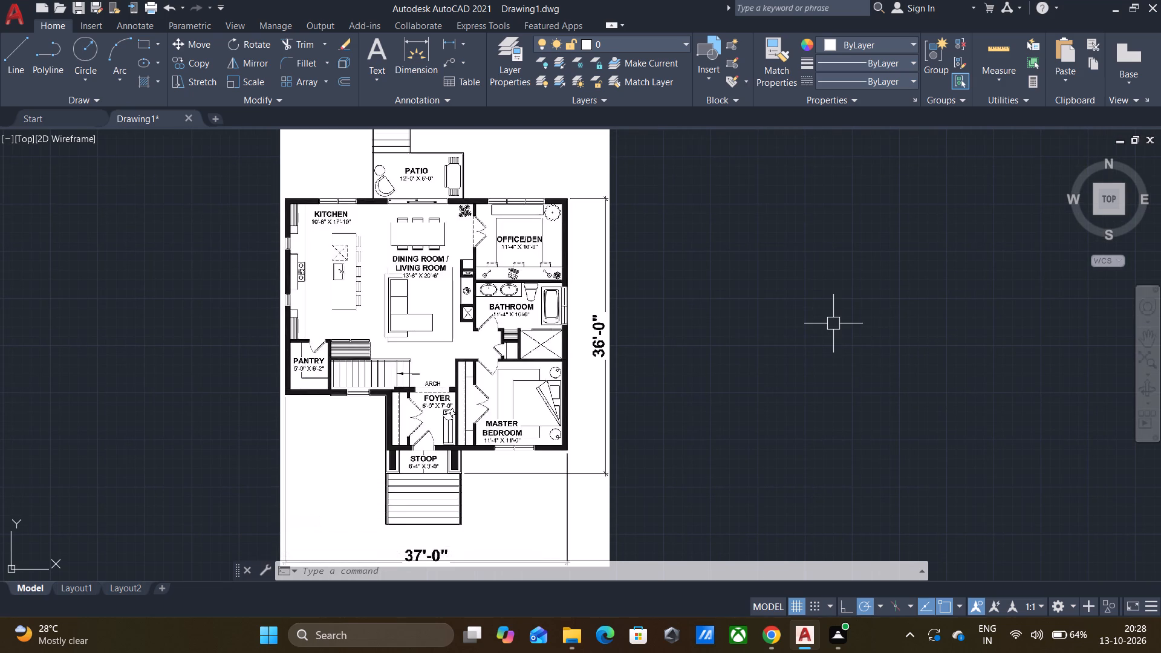
middle_click_drag(834, 322, 732, 339)
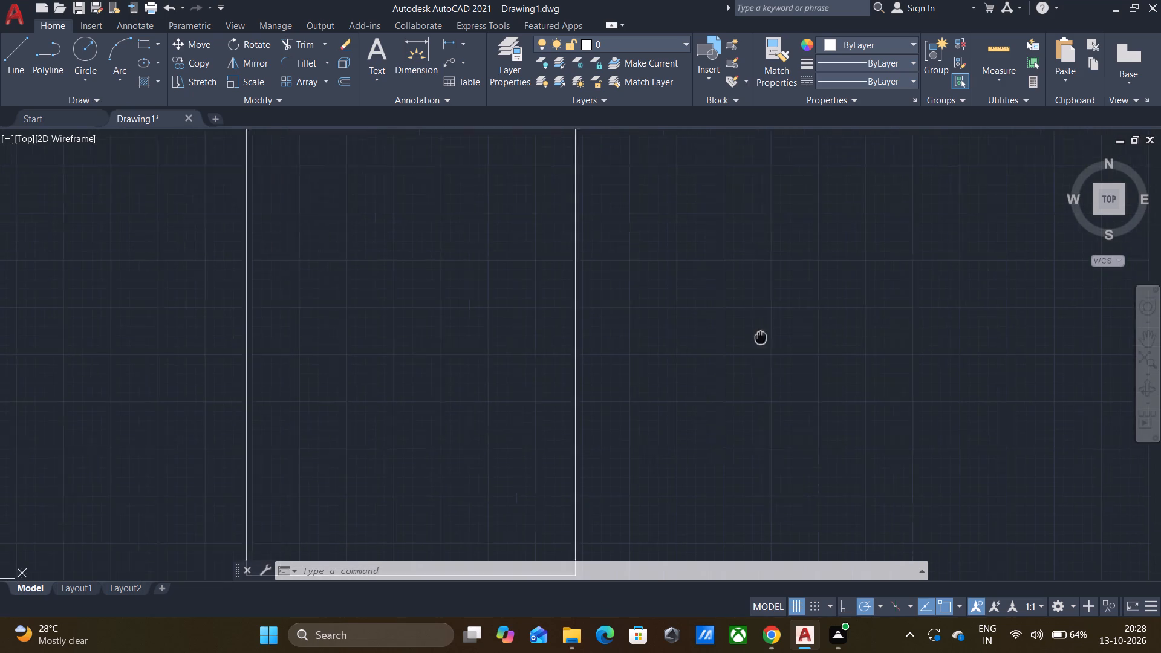
middle_click_drag(732, 339, 688, 331)
scroll(707, 325, "down", 2)
middle_click_drag(781, 323, 568, 297)
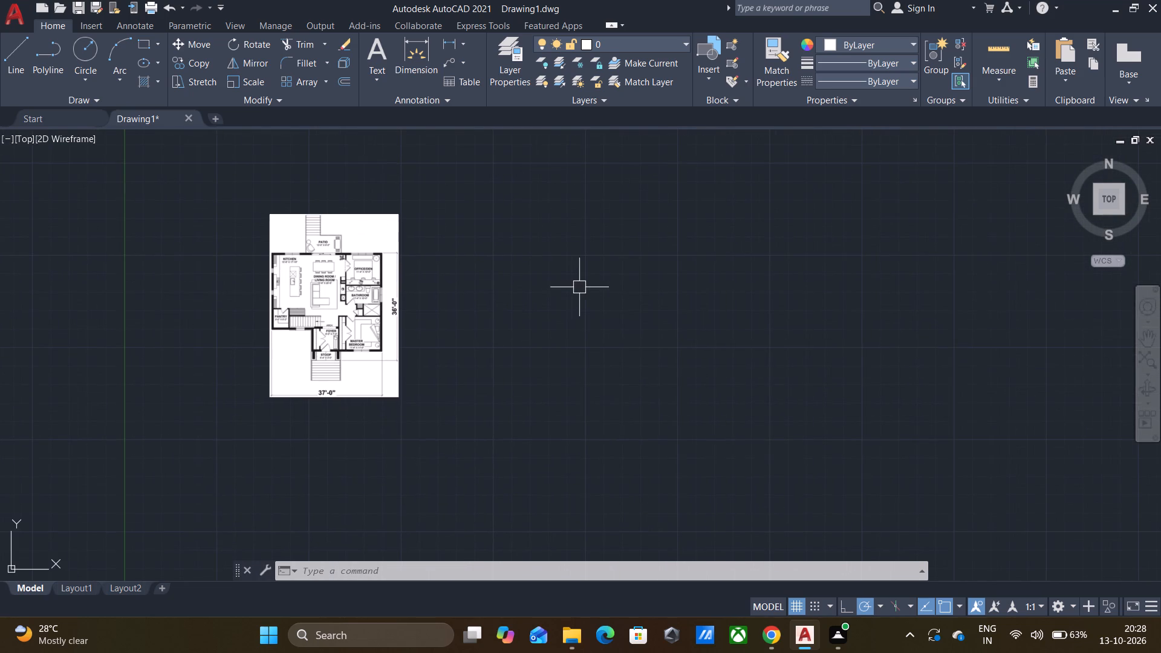
scroll(541, 278, "up", 1)
key("l")
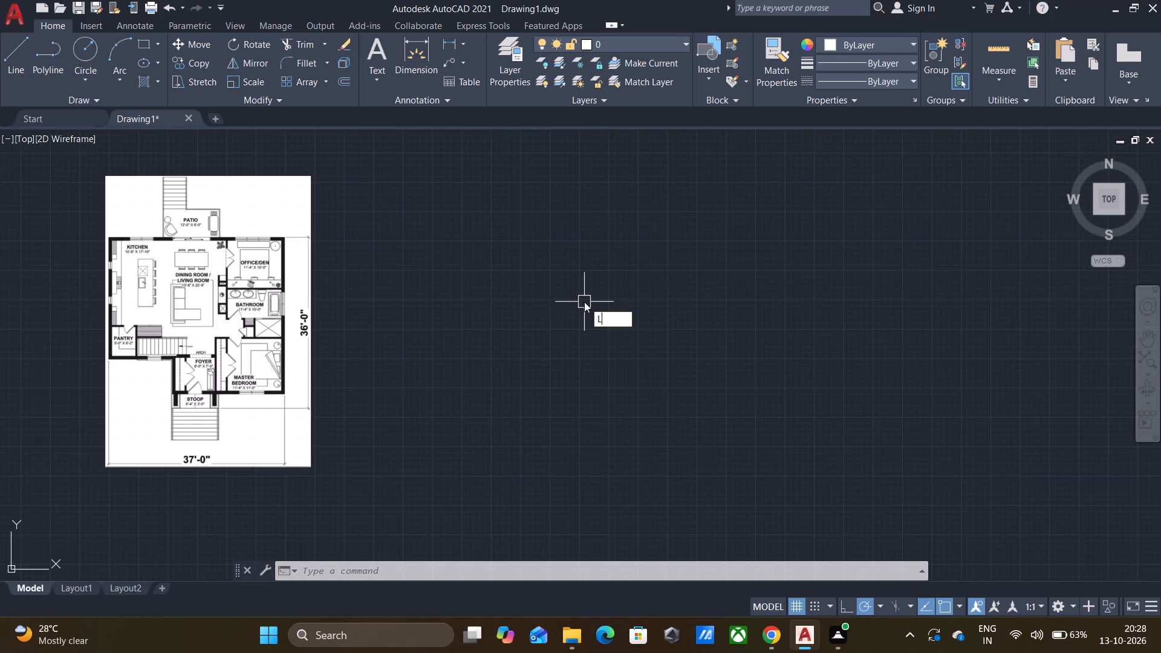
key("Return")
left_click(564, 256)
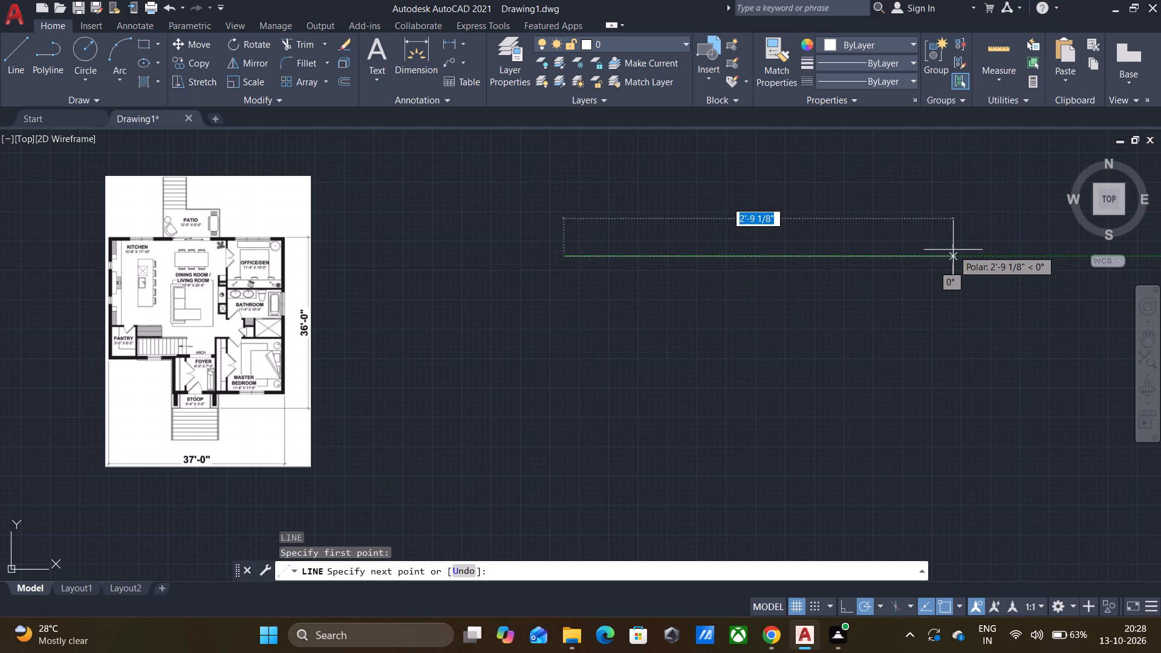
key("3")
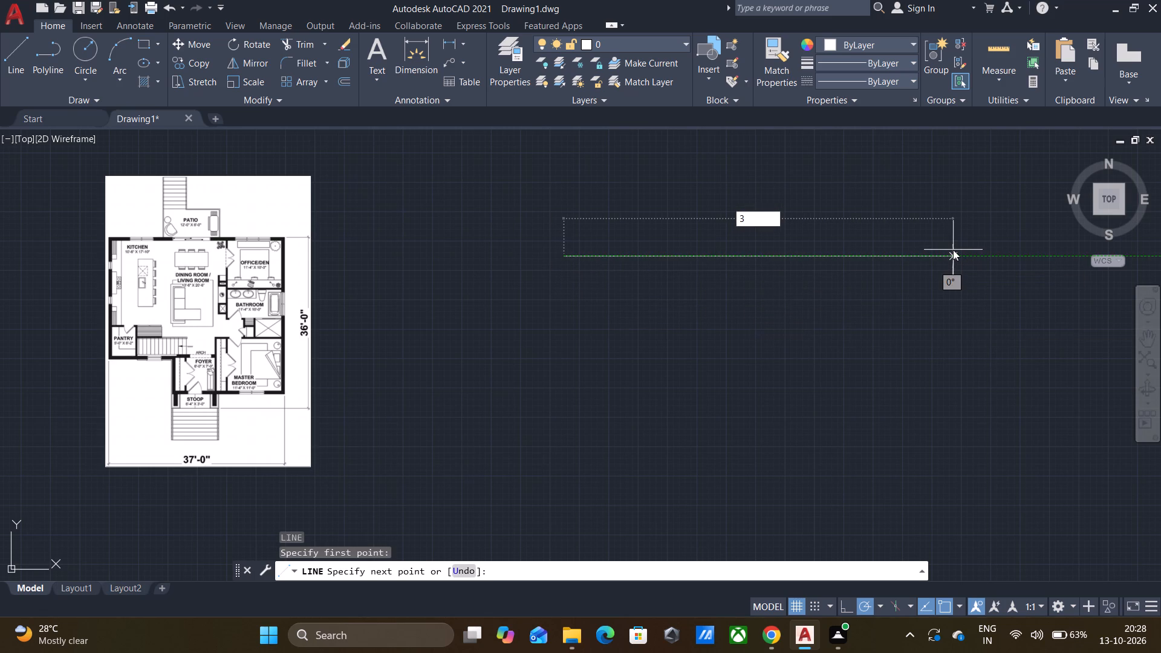
key("7")
key("apostrophe")
key("Return")
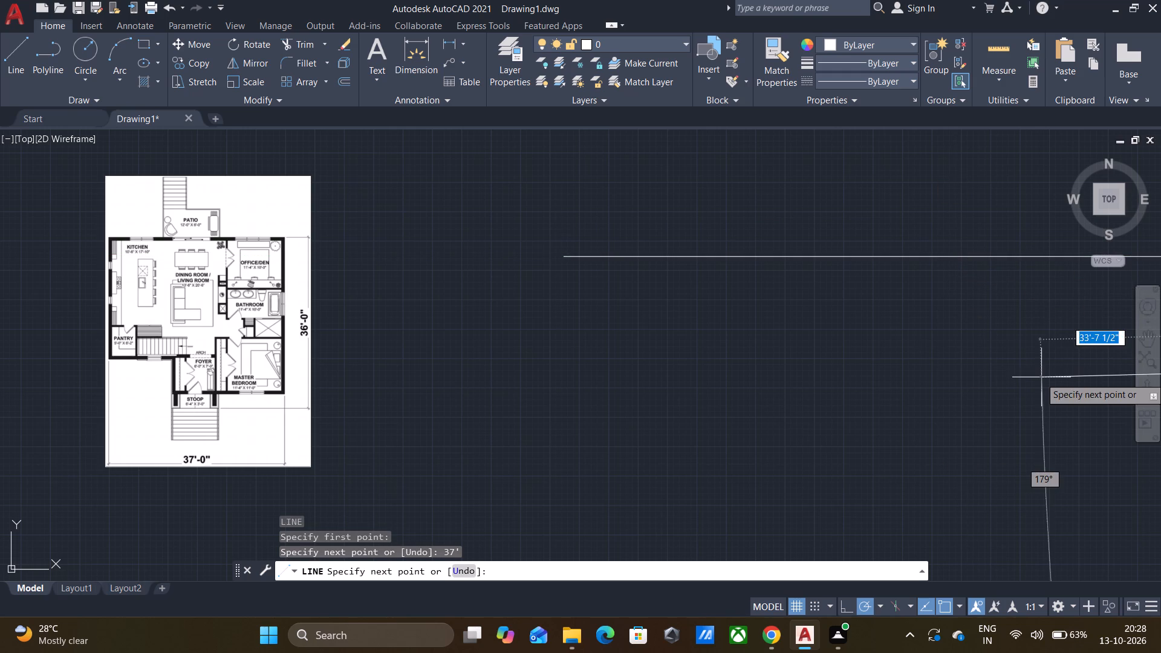
key("space")
Move the UCS origin to an empty area southwest of the floor plan image and the 37' line.
scroll(1041, 377, "down", 3)
middle_click_drag(1041, 377, 811, 304)
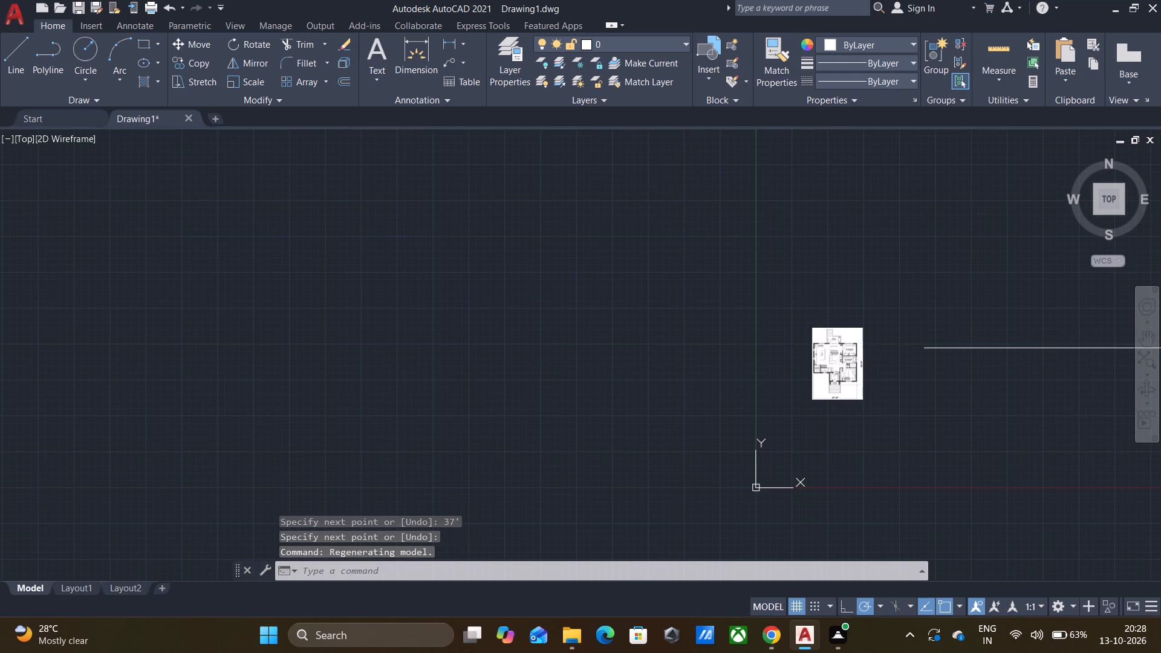
middle_click_drag(811, 304, 797, 293)
middle_click_drag(903, 321, 606, 253)
middle_click_drag(1054, 452, 816, 370)
scroll(816, 370, "down", 2)
middle_click_drag(968, 370, 634, 331)
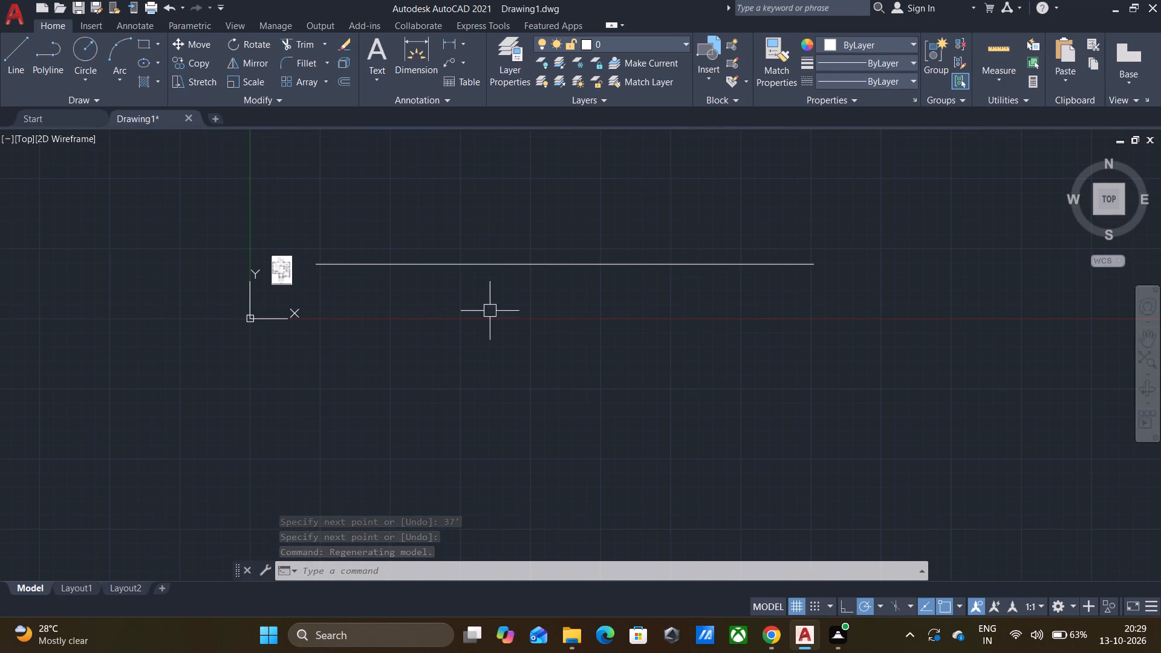
left_click(246, 322)
left_click_drag(256, 319, 215, 345)
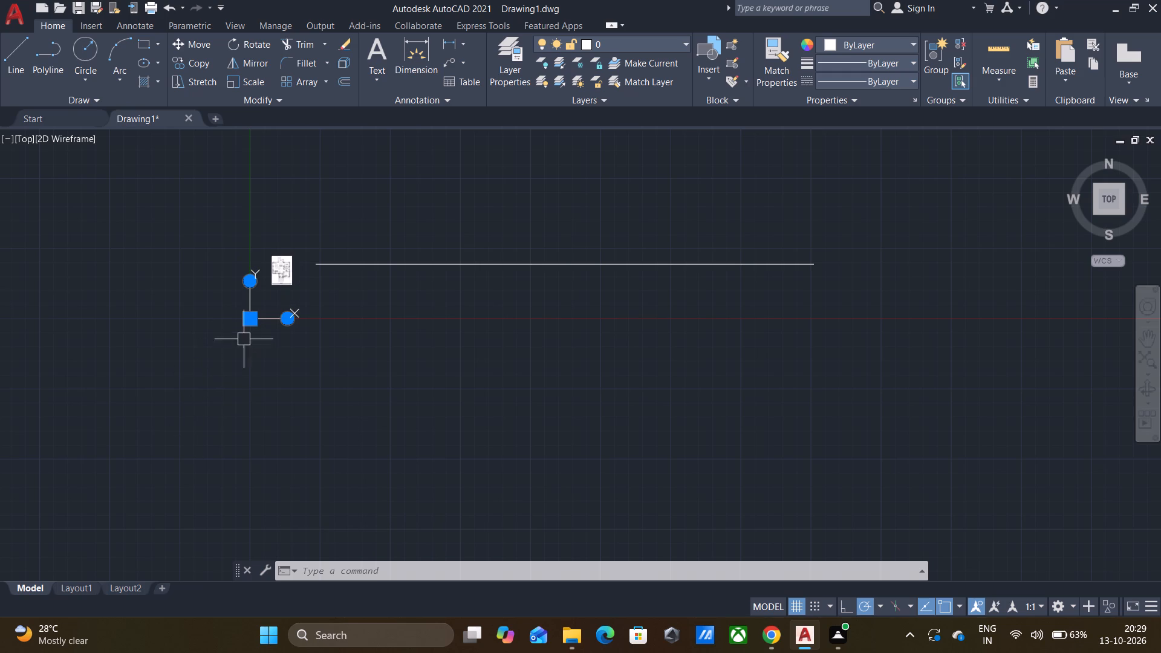
left_click(249, 313)
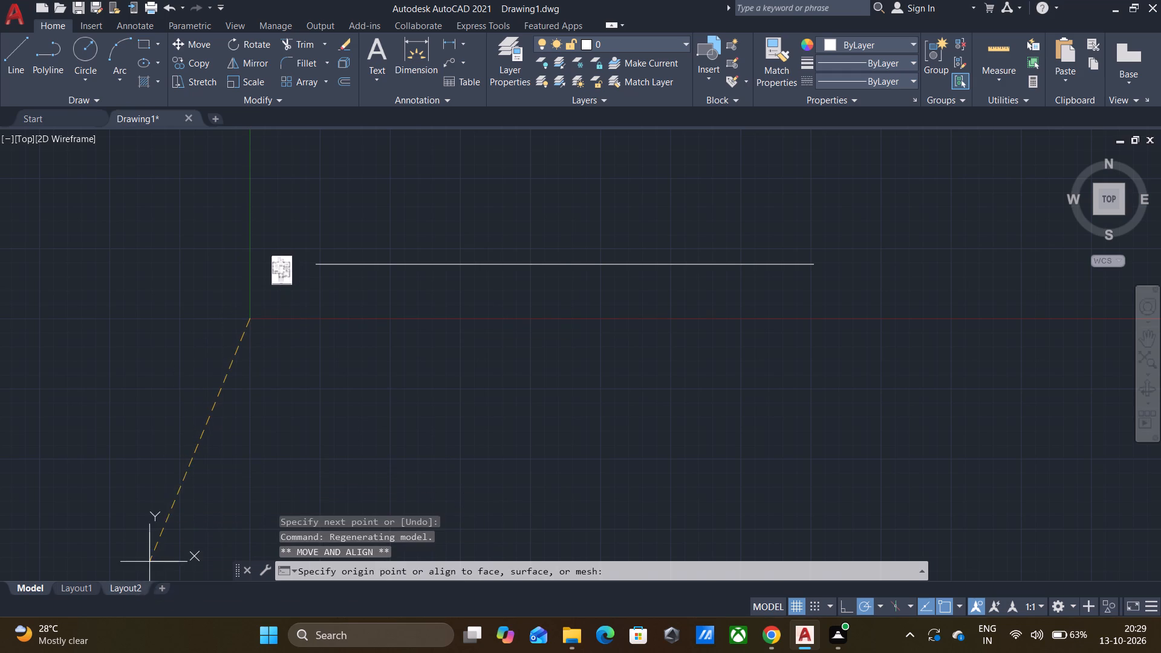
left_click(158, 513)
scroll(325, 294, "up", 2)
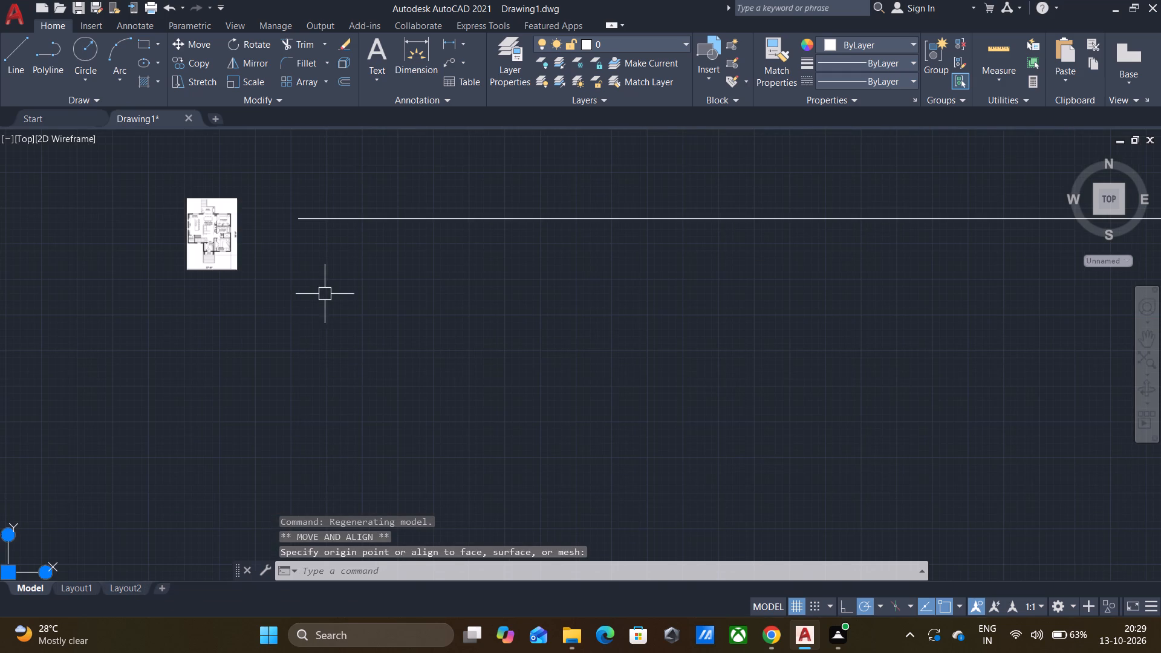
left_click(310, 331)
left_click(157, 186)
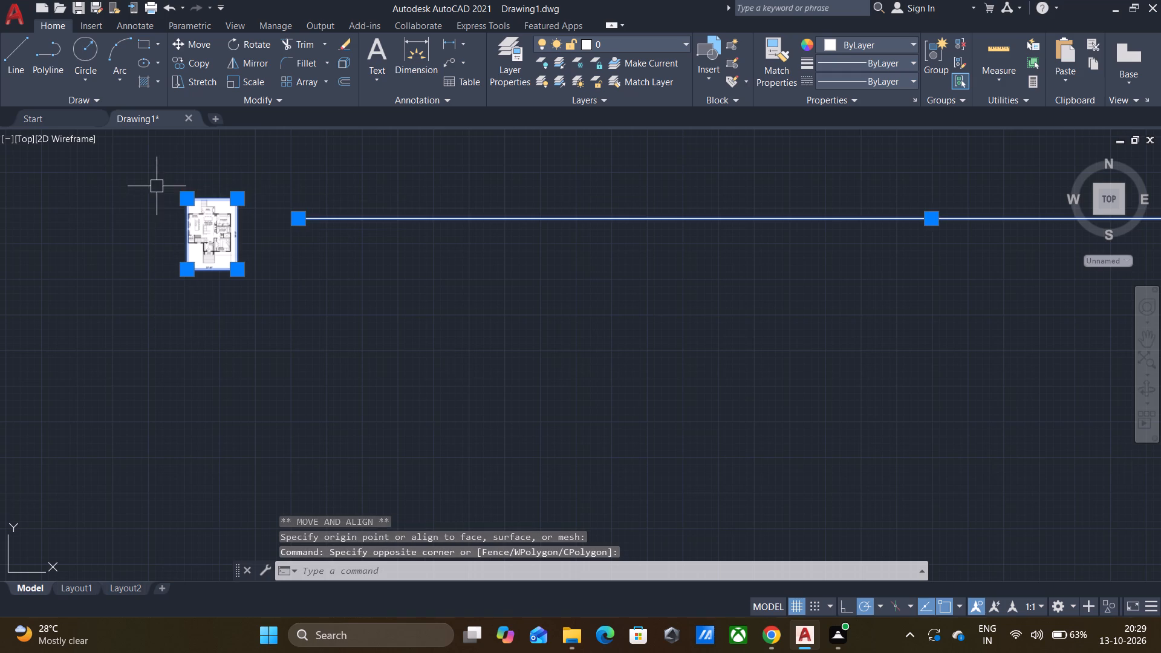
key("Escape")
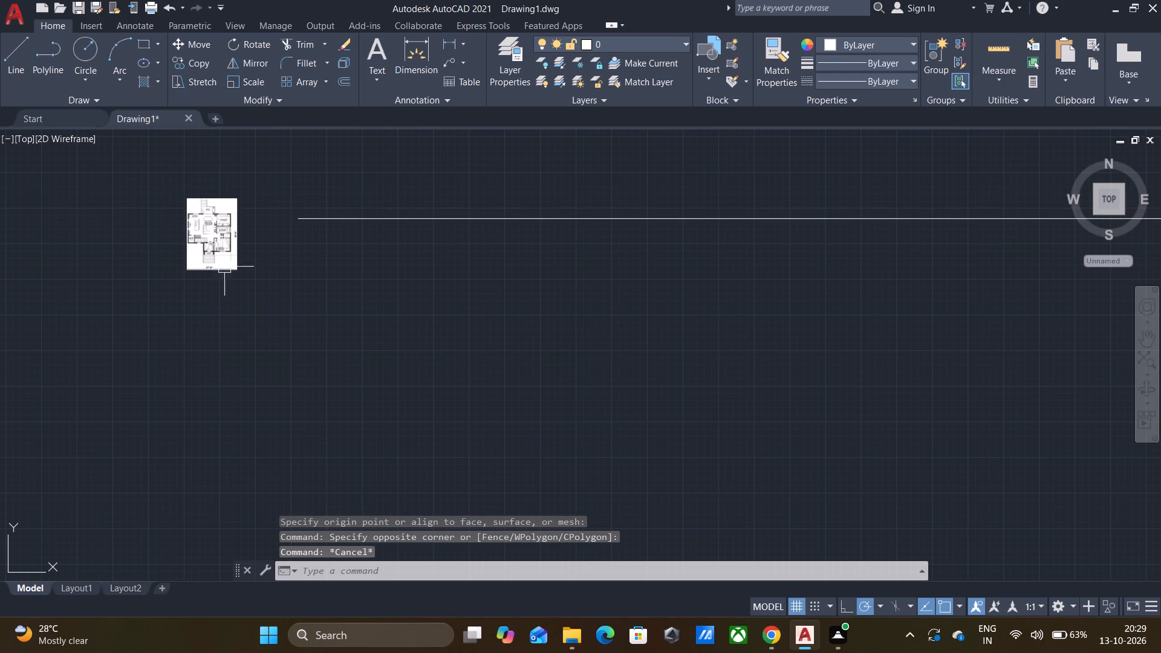
Move the floor plan image about 54' at roughly 9°, to a spot past the east end of the 37' line.
left_click(255, 299)
left_click(144, 186)
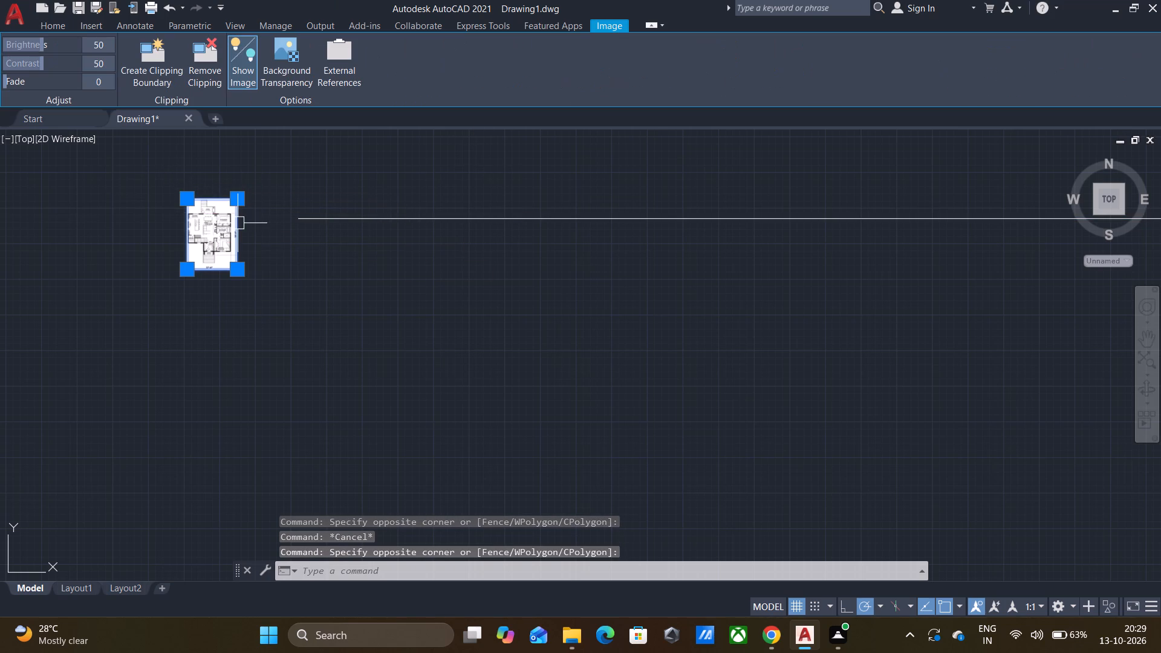
key("m")
key("Return")
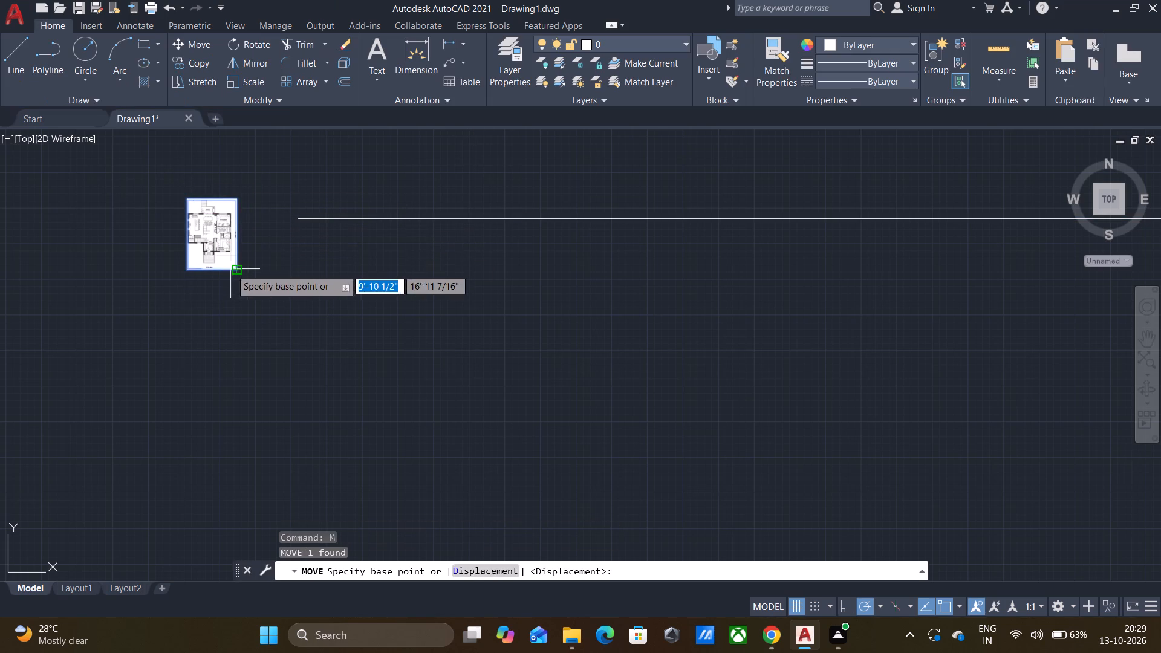
left_click(230, 269)
scroll(290, 285, "down", 3)
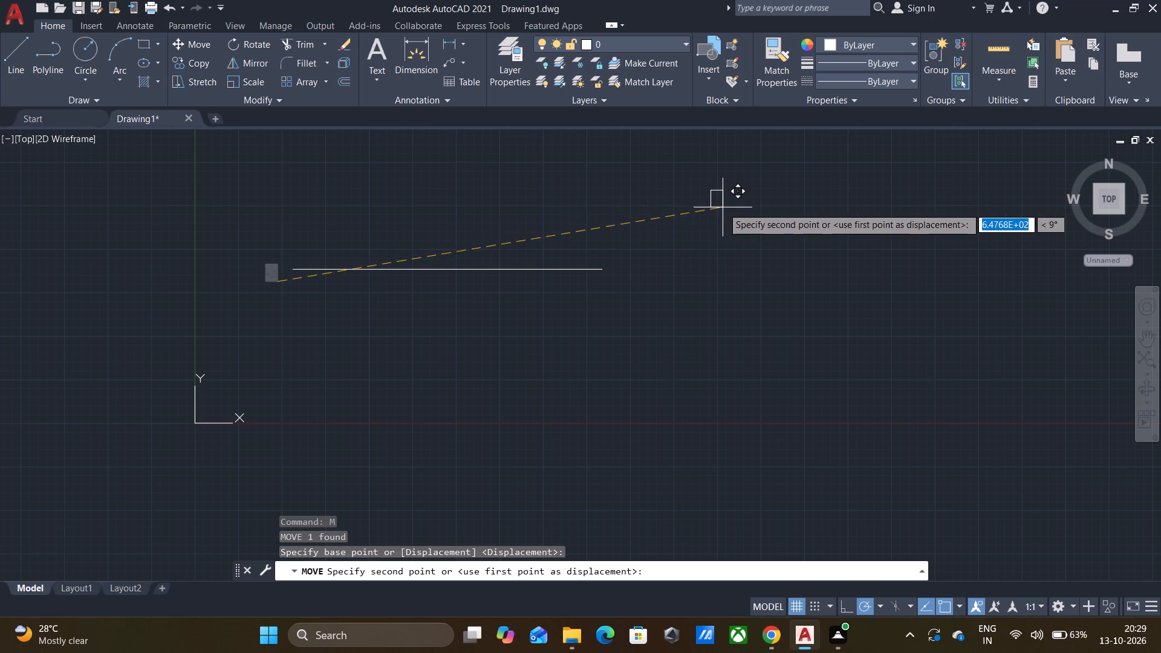
left_click(723, 207)
Move the 37' line about 66' at roughly 13°, into the empty area northeast of the floor plan image.
left_click(646, 330)
left_click(293, 195)
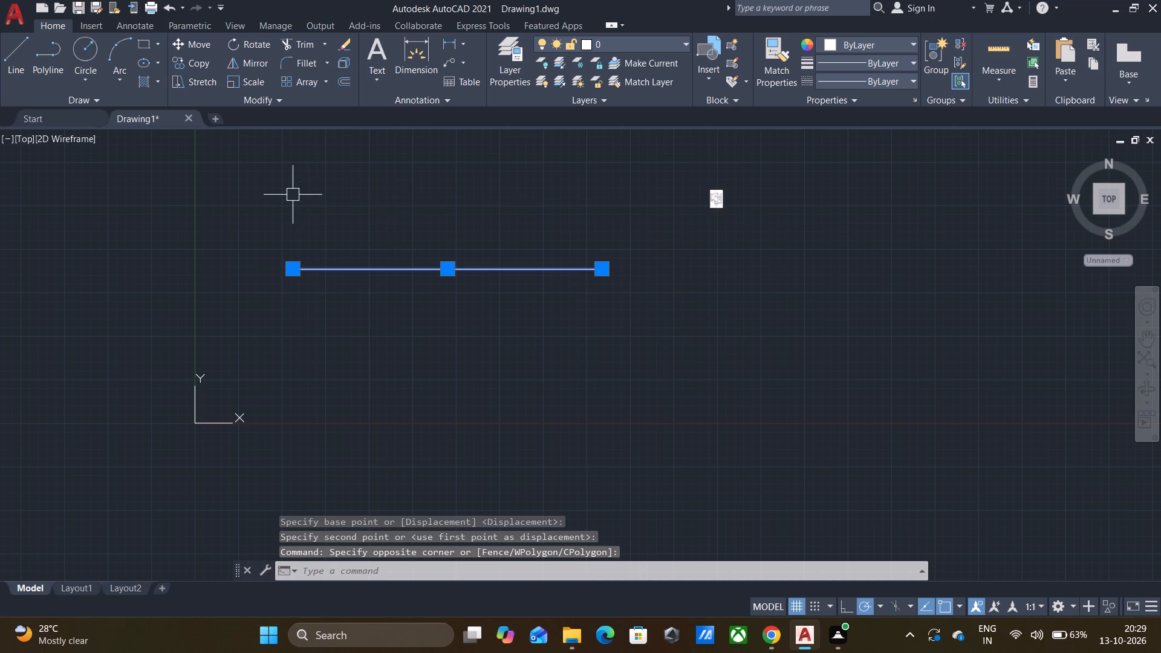
key("m")
key("Return")
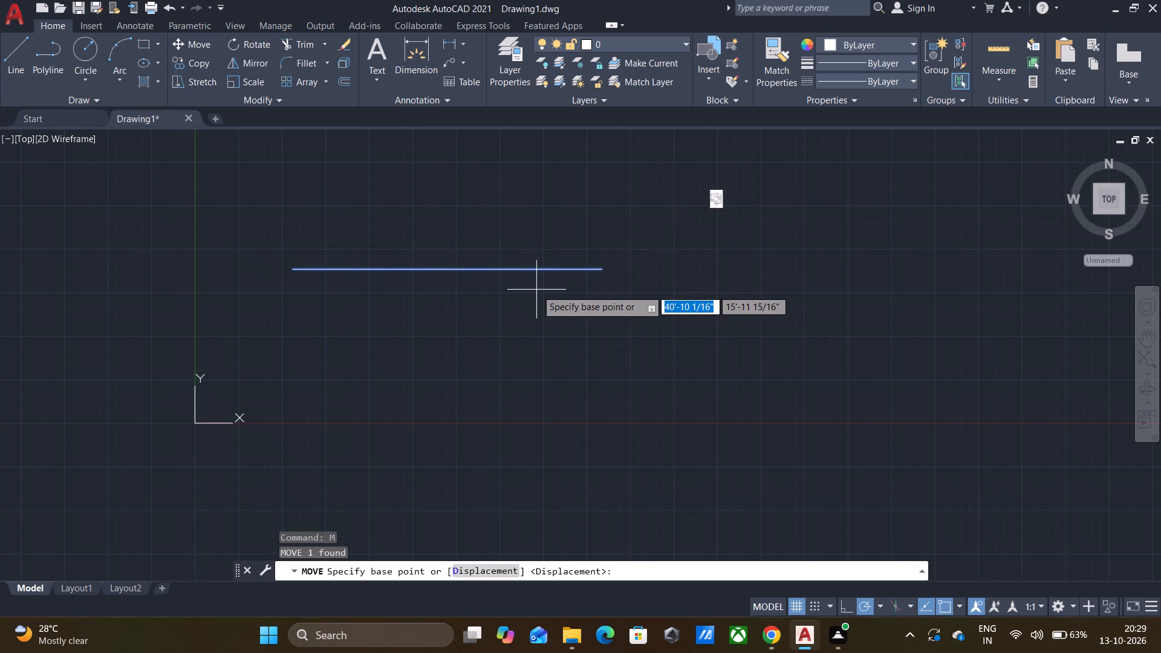
left_click(540, 271)
scroll(944, 197, "down", 1)
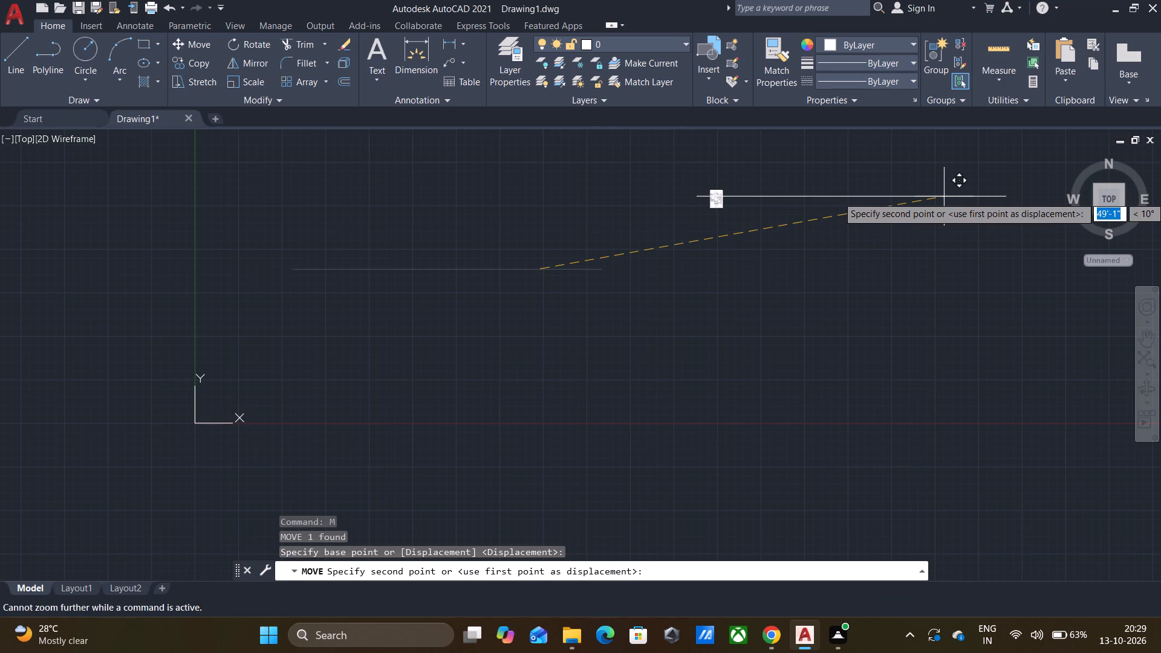
middle_click_drag(944, 197, 673, 262)
middle_click_drag(828, 212, 701, 246)
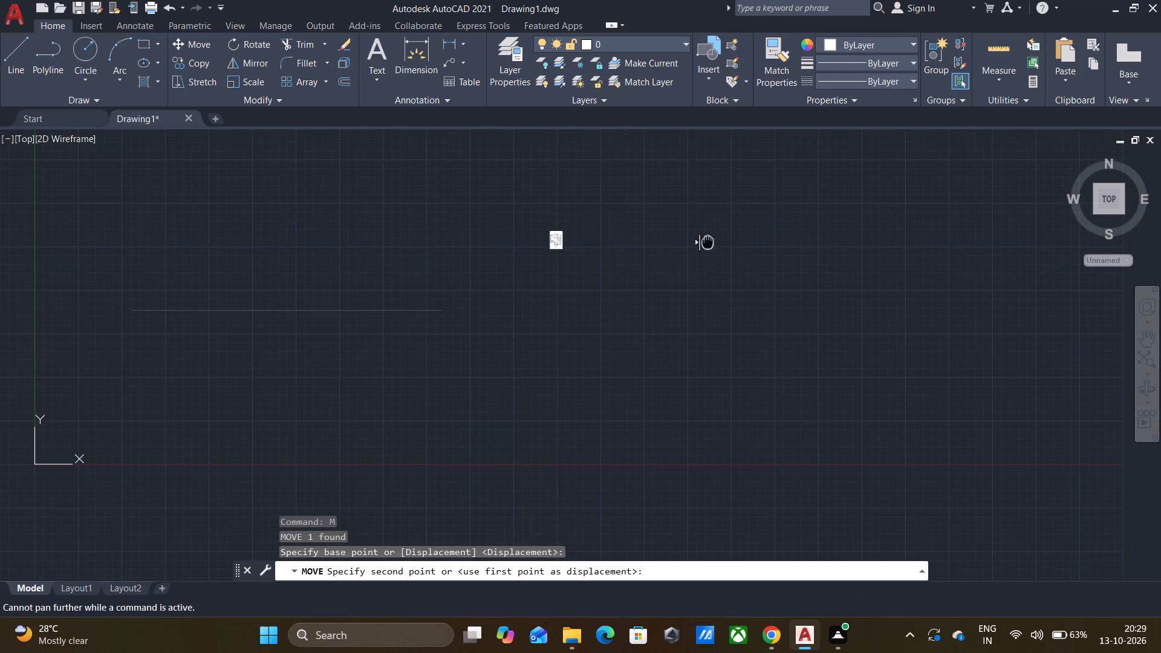
middle_click_drag(701, 246, 700, 246)
middle_click_drag(896, 181, 709, 310)
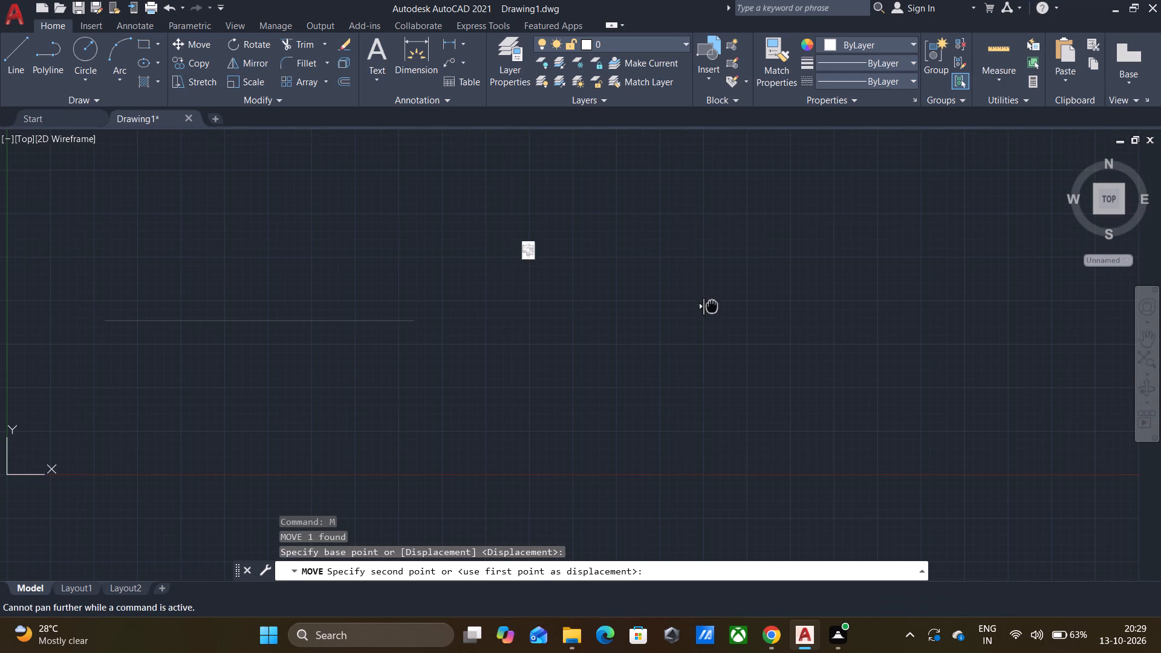
middle_click_drag(709, 310, 698, 317)
middle_click_drag(753, 282, 575, 360)
middle_click_drag(690, 258, 620, 336)
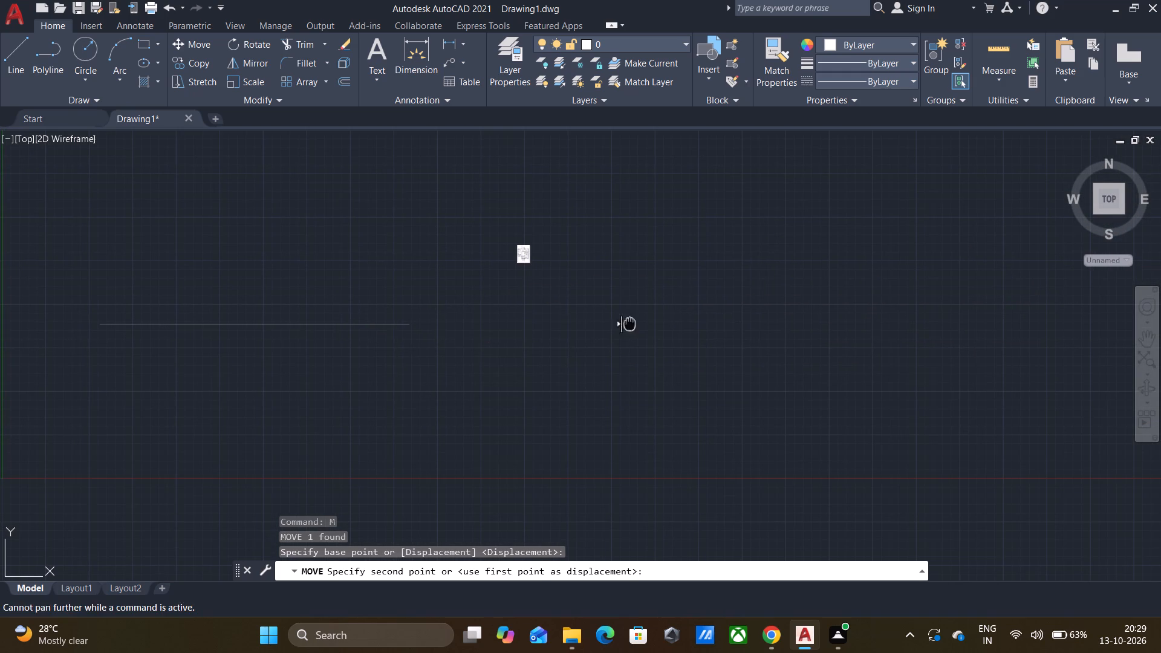
middle_click_drag(620, 336, 567, 387)
middle_click_drag(703, 270, 596, 402)
scroll(701, 271, "down", 1)
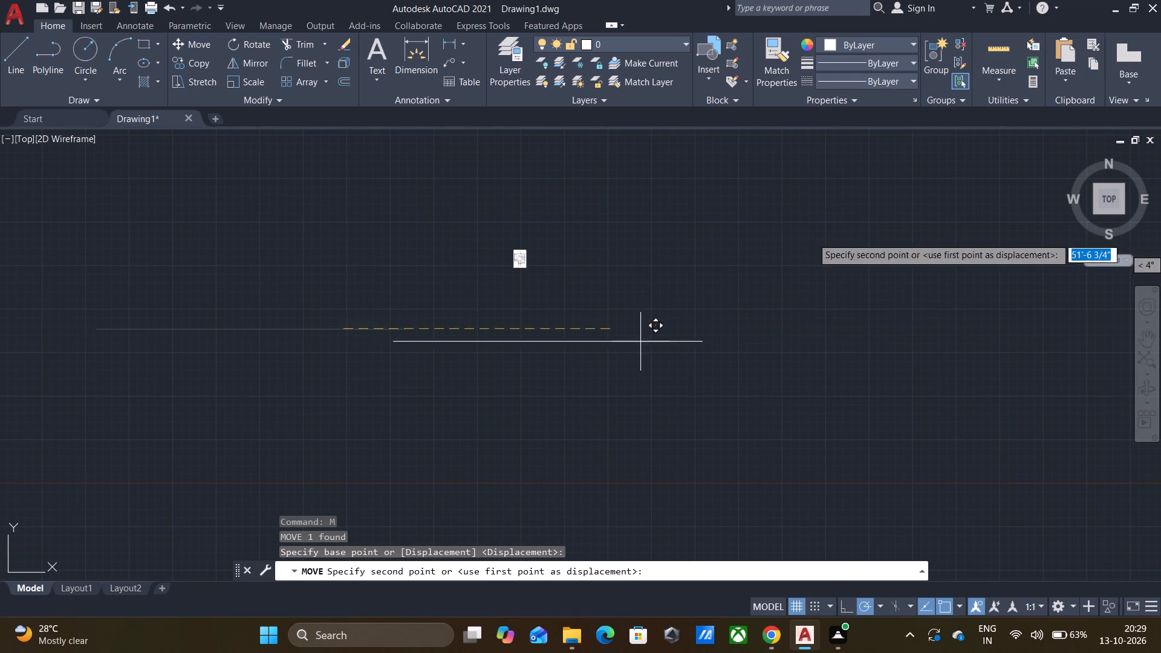
middle_click_drag(810, 279, 693, 383)
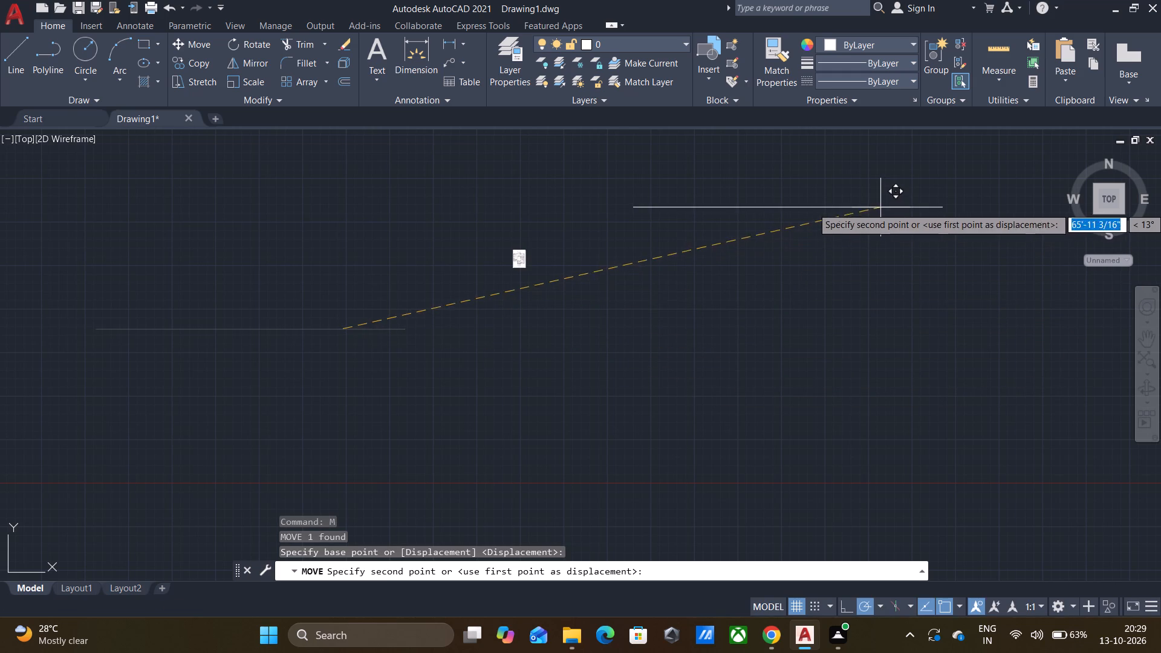
left_click(880, 207)
left_click(818, 297)
middle_click_drag(818, 297, 793, 310)
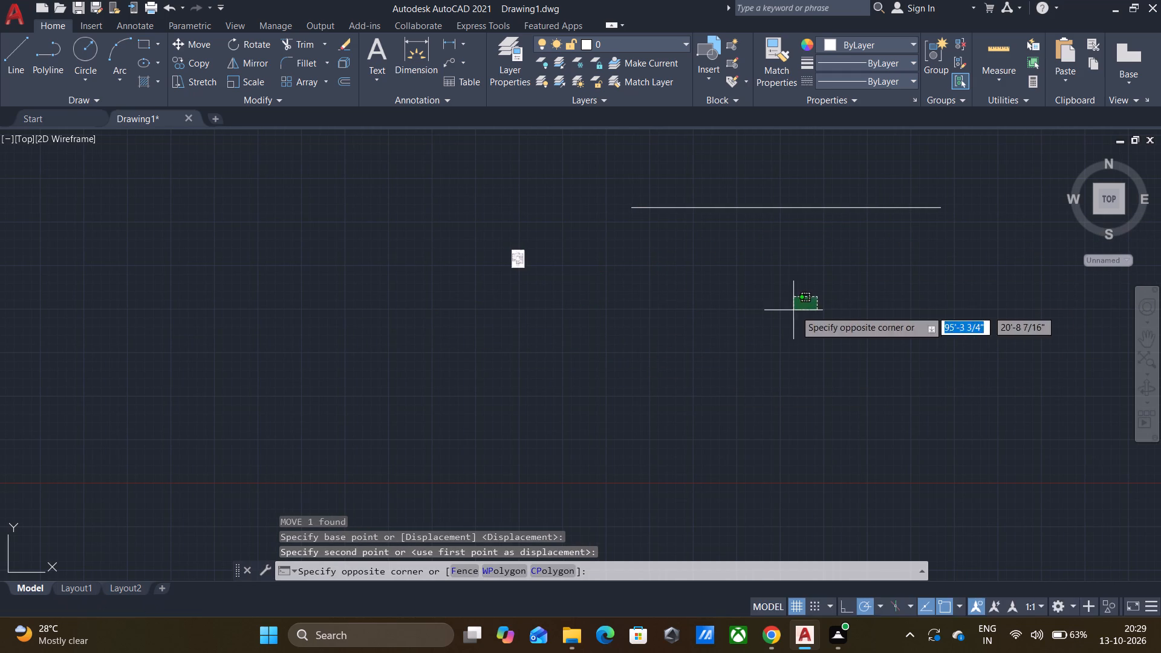
middle_click_drag(819, 302, 732, 395)
key("Escape")
Enlarge the floor plan image to several times its size from its upper-right corner, keeping its lower-left corner fixed.
middle_click_drag(815, 351, 771, 386)
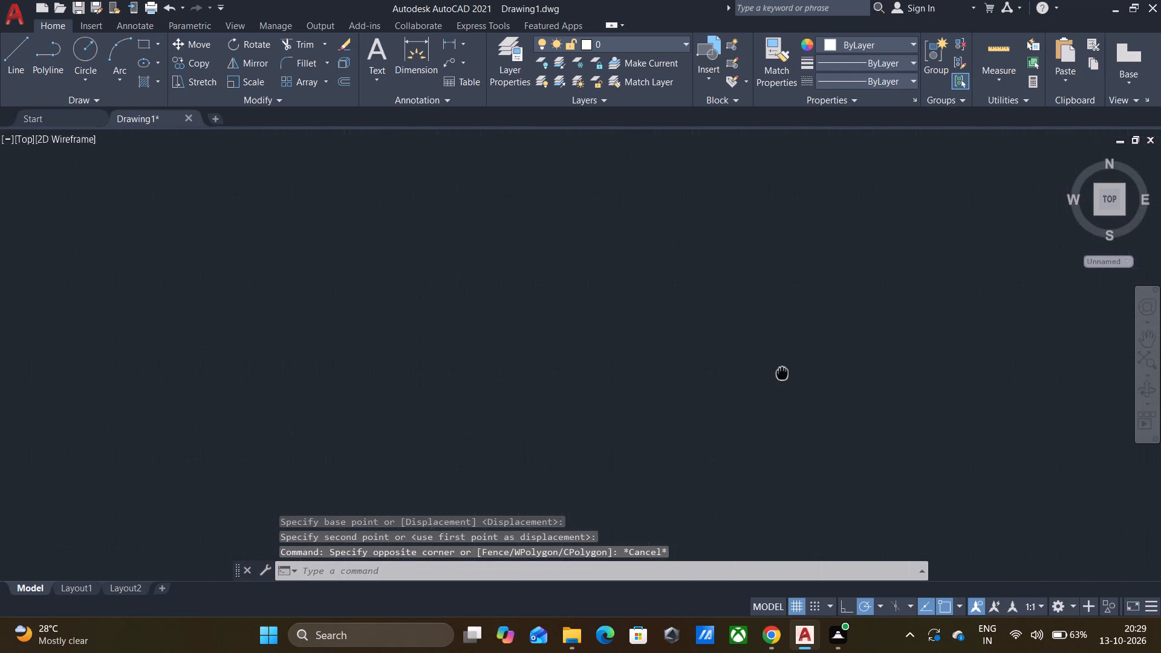
middle_click_drag(771, 386, 801, 363)
middle_click_drag(850, 310, 766, 363)
scroll(828, 319, "up", 2)
scroll(828, 319, "down", 3)
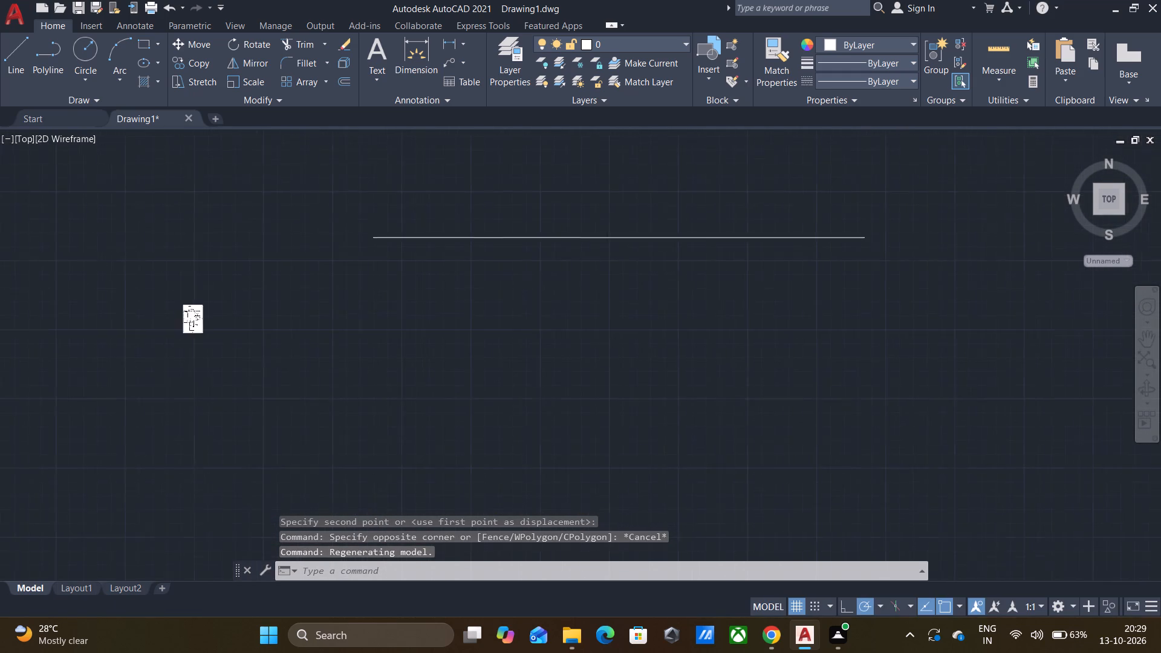
middle_click_drag(834, 317, 780, 305)
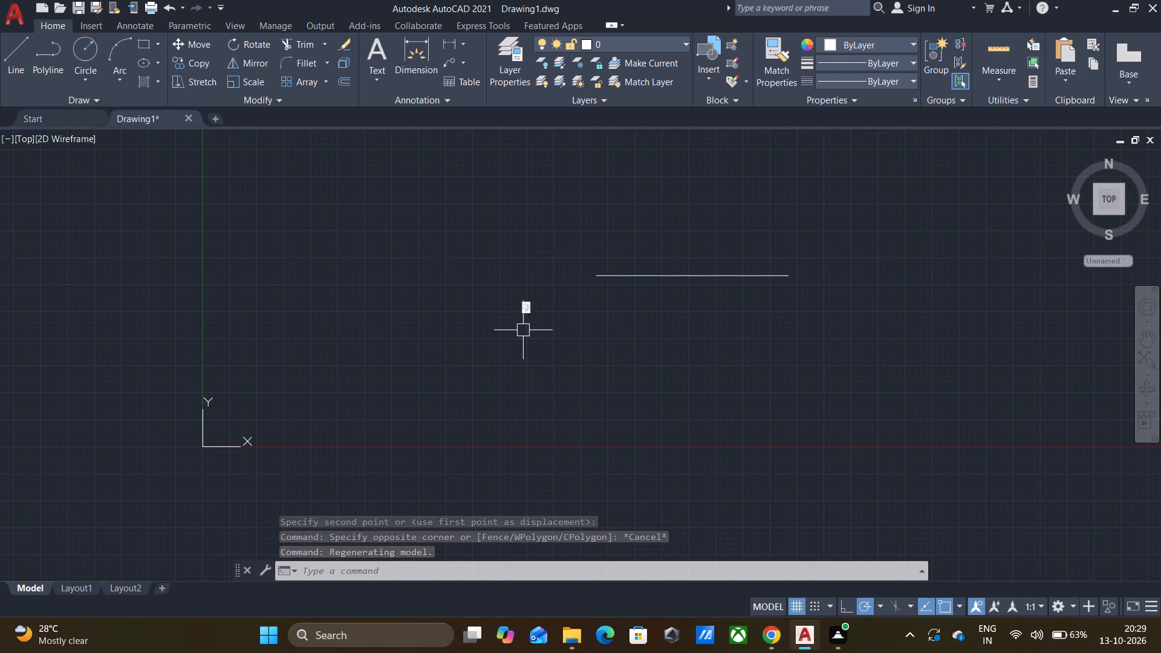
left_click(545, 334)
left_click(489, 271)
scroll(540, 301, "up", 2)
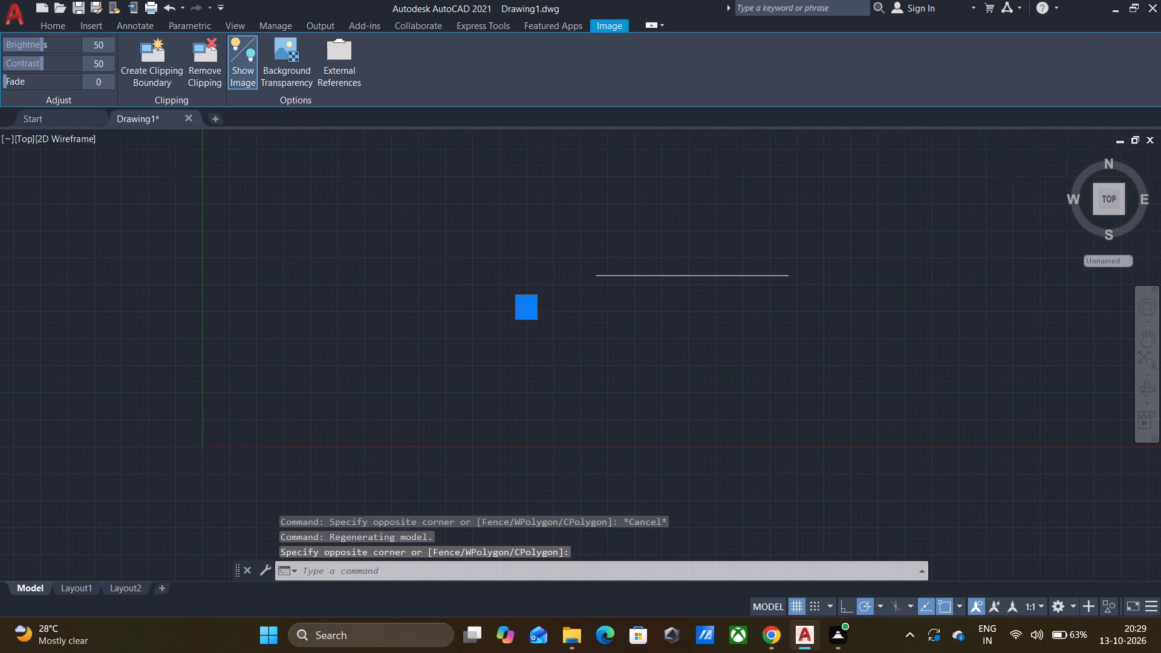
scroll(540, 301, "up", 2)
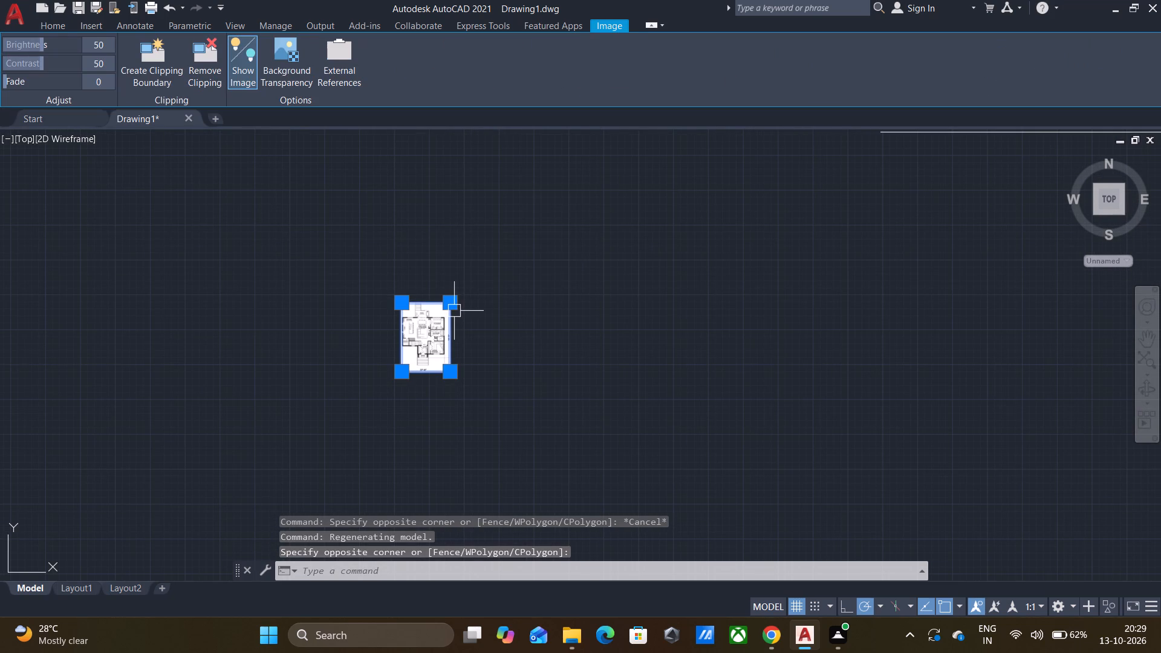
left_click(452, 307)
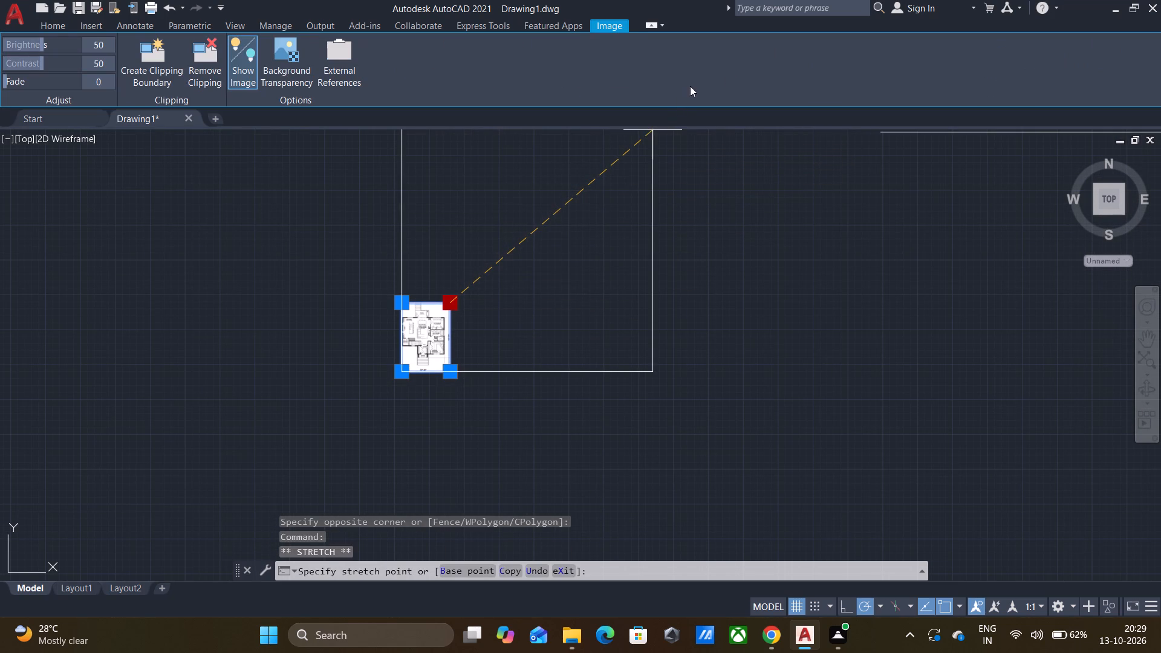
left_click(690, 86)
left_click(666, 151)
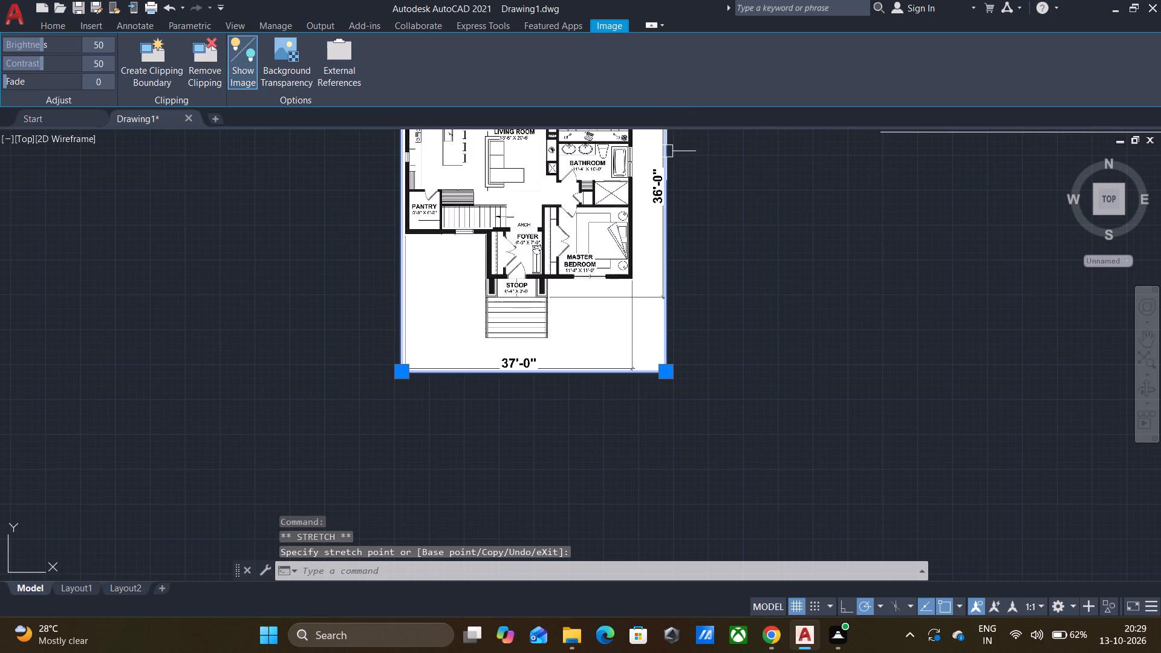
Enlarge the floor plan image further from its upper-right and upper-left corners until it is nearly as wide as the 37' line.
scroll(672, 154, "down", 2)
middle_click_drag(717, 160, 640, 229)
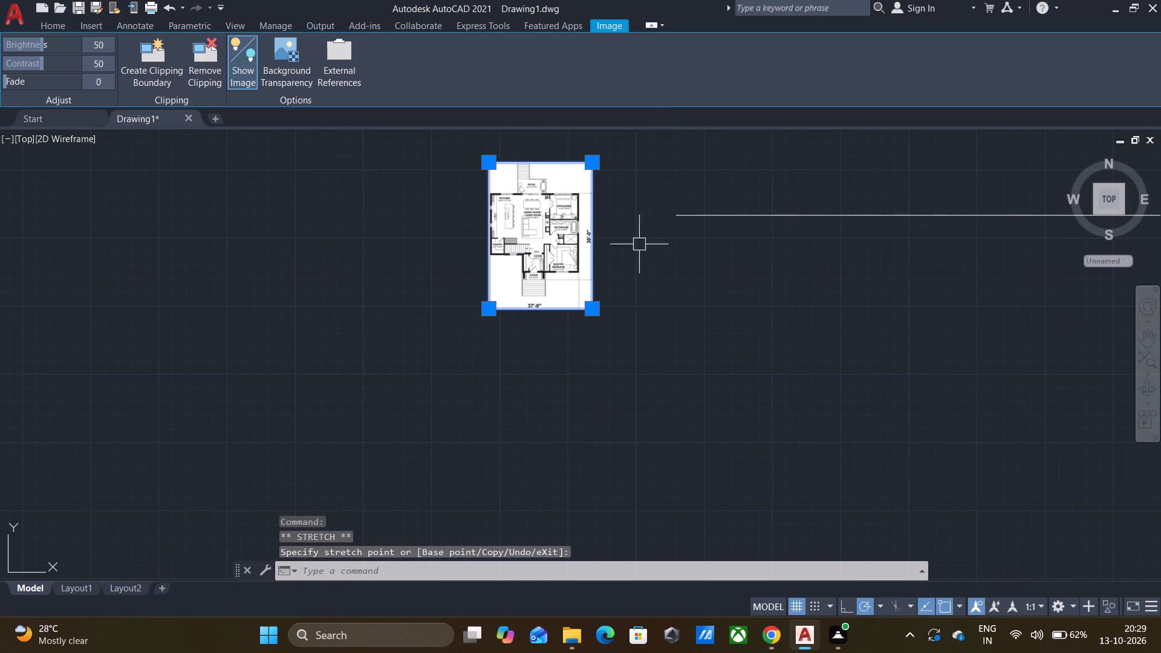
middle_click_drag(616, 186, 547, 331)
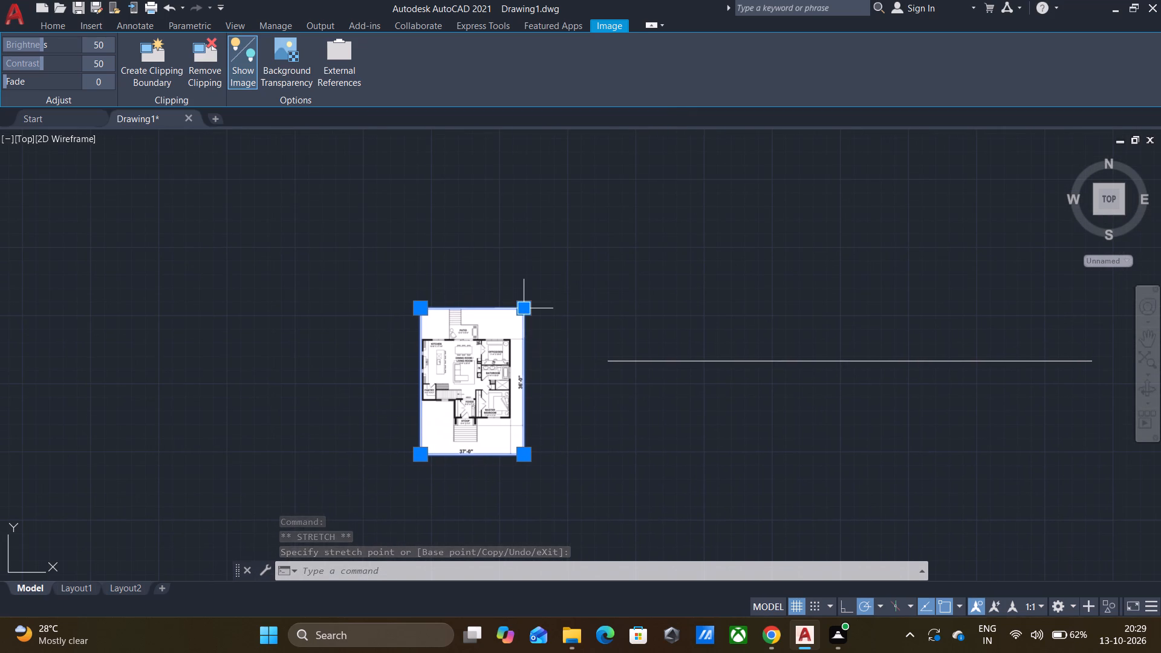
left_click_drag(518, 303, 520, 296)
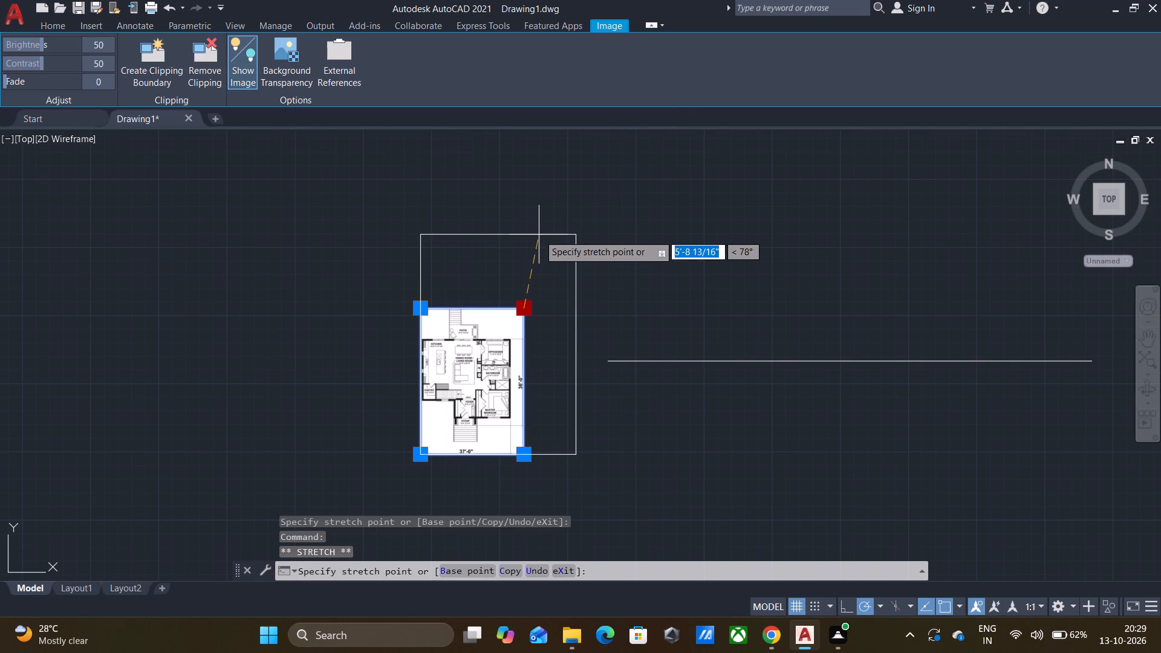
left_click(539, 235)
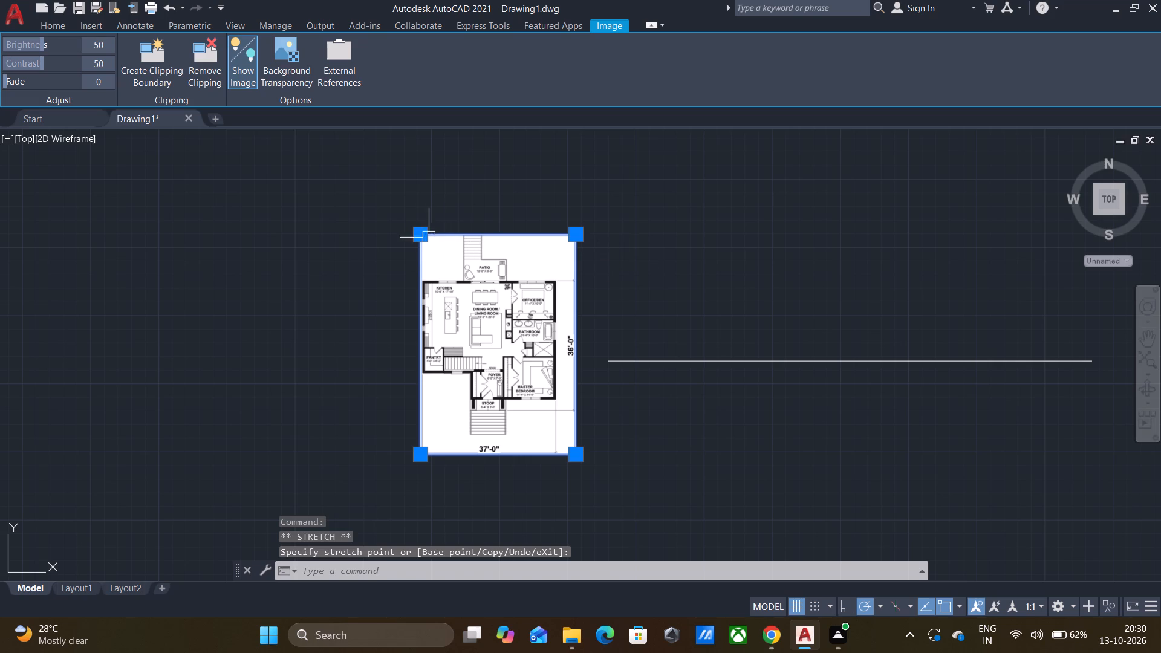
left_click(426, 238)
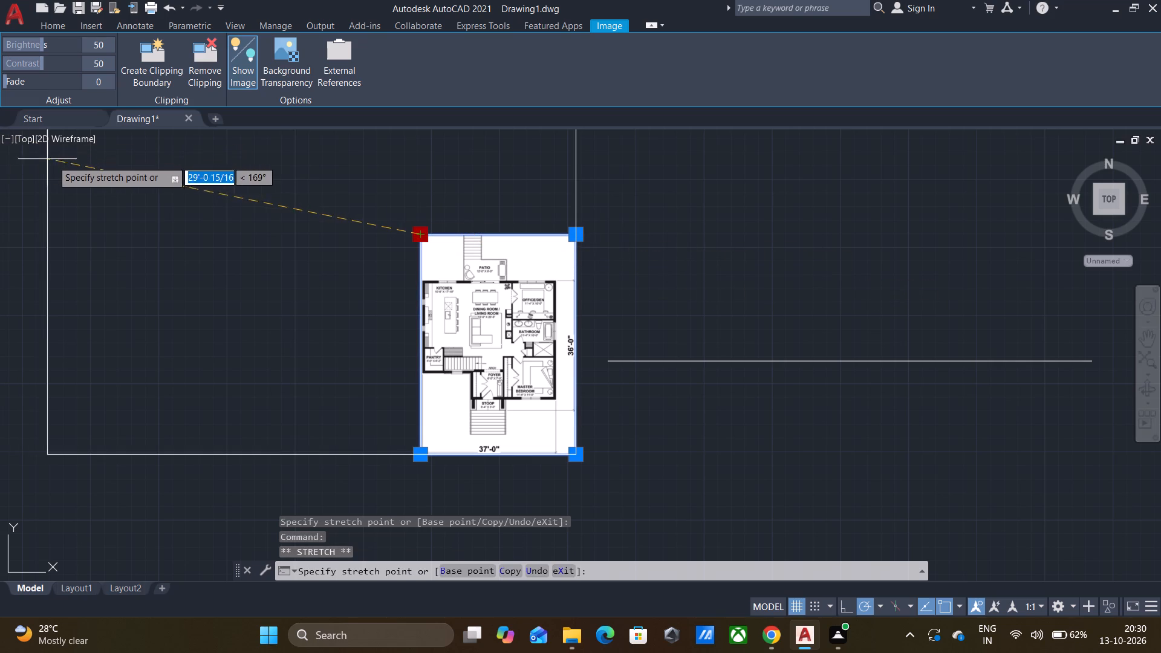
left_click(127, 184)
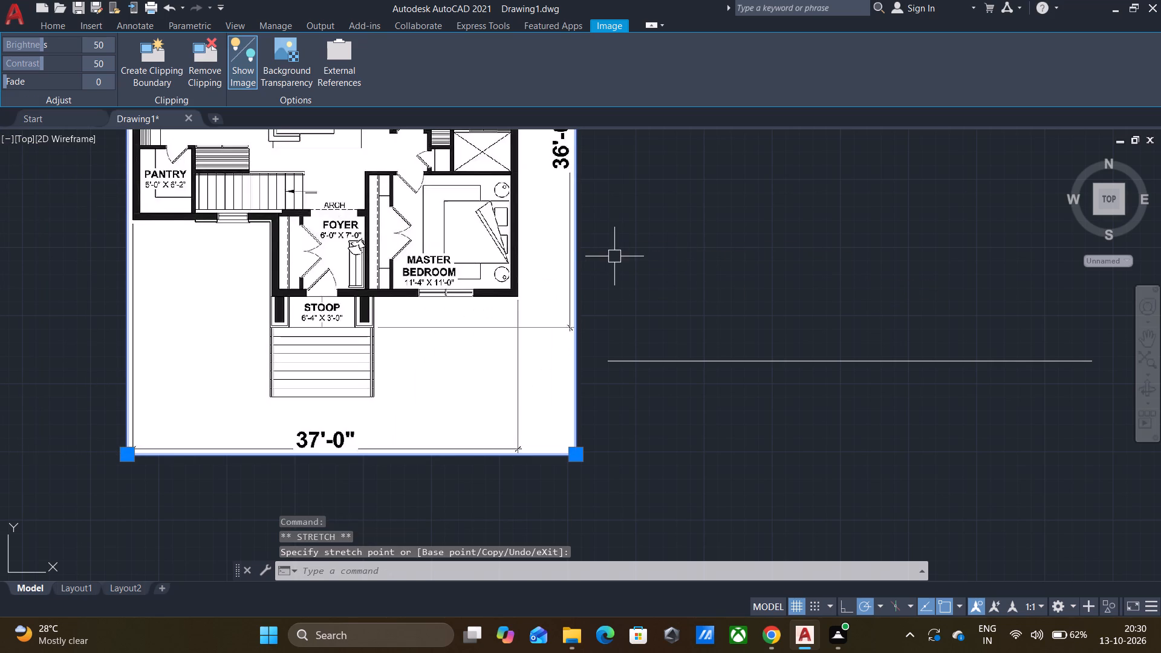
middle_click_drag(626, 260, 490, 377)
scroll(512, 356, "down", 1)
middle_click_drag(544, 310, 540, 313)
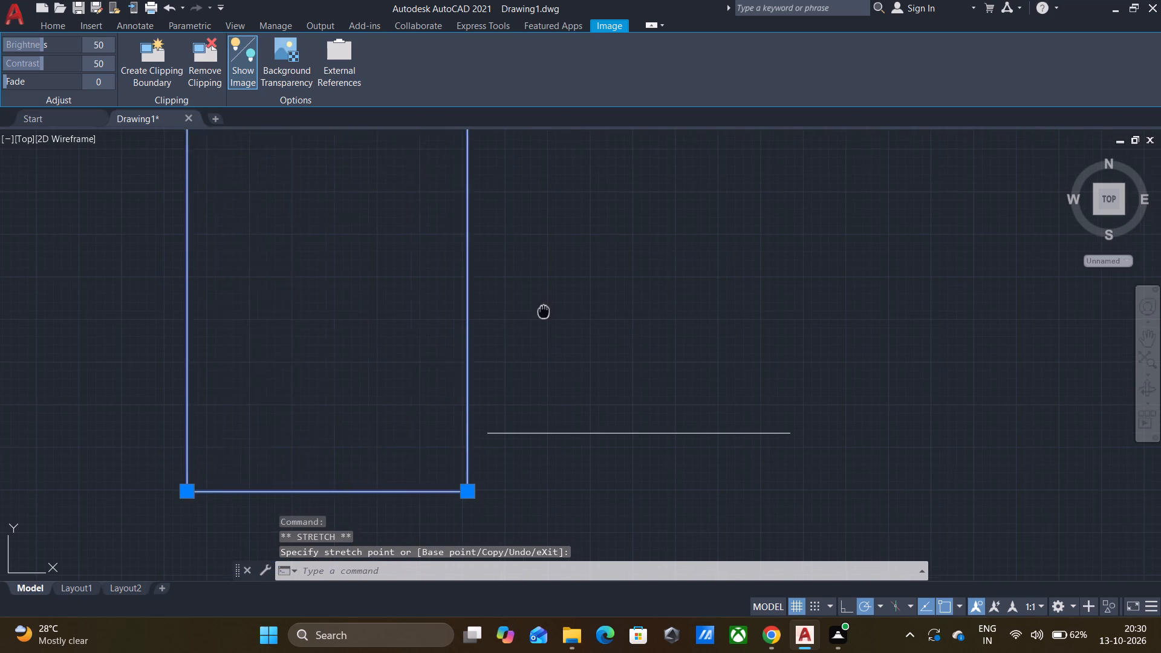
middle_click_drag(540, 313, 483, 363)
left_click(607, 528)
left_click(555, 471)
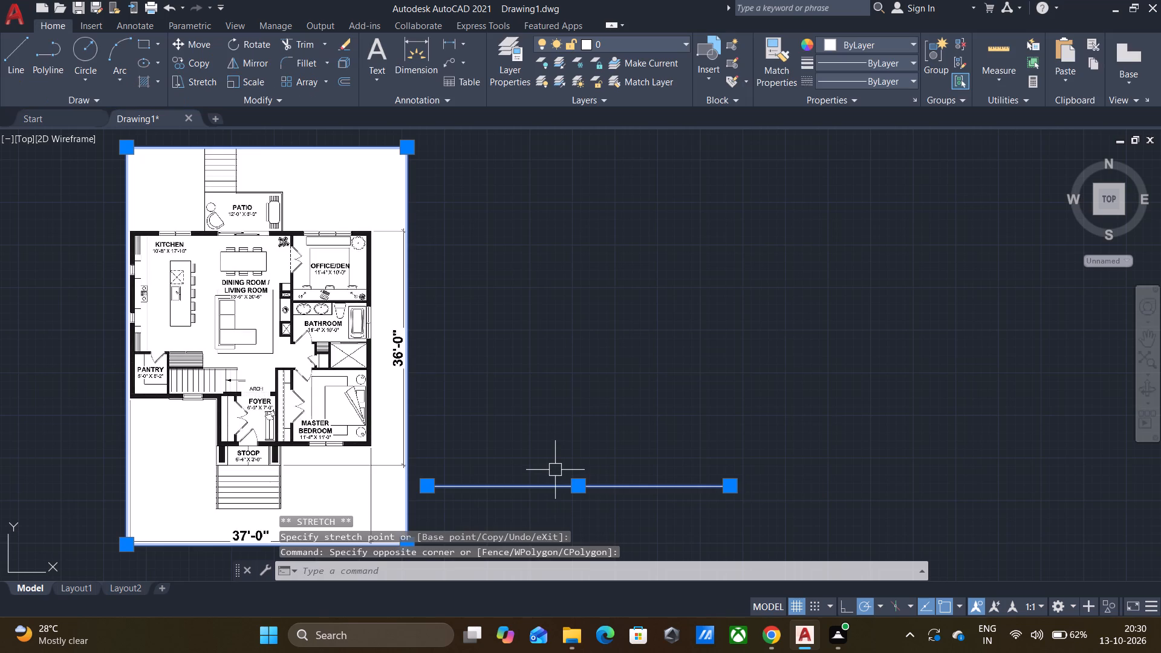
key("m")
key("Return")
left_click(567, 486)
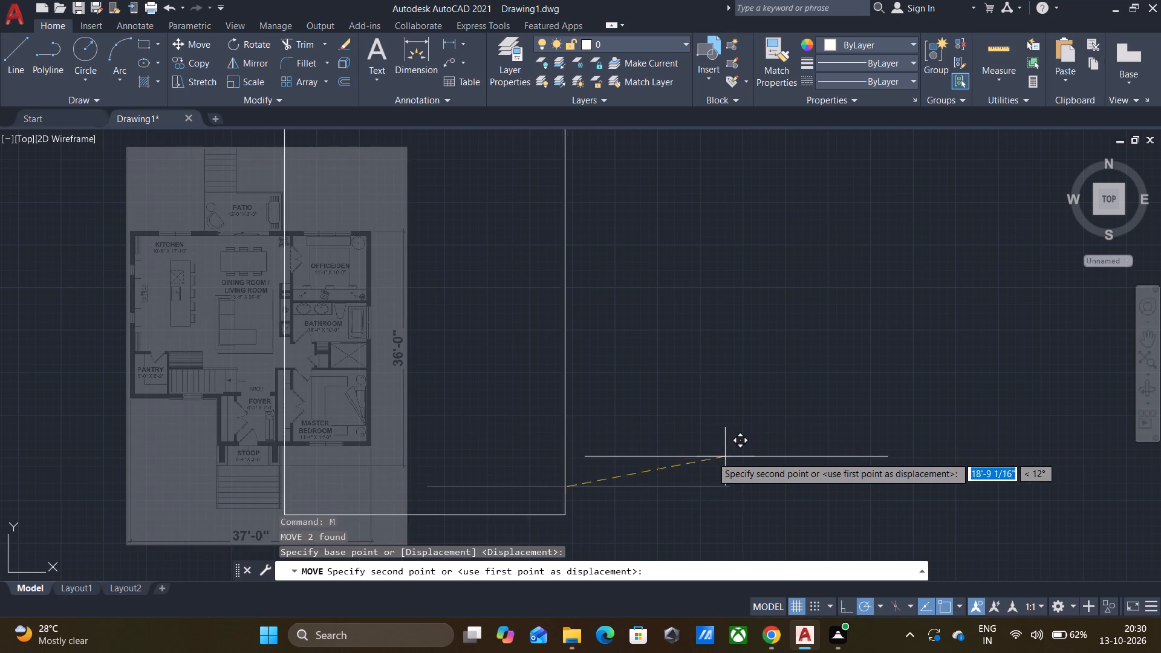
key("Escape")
Move only the 37' line about 31'-4" at roughly 86°, level with the top exterior wall of the floor plan image.
left_click(604, 476)
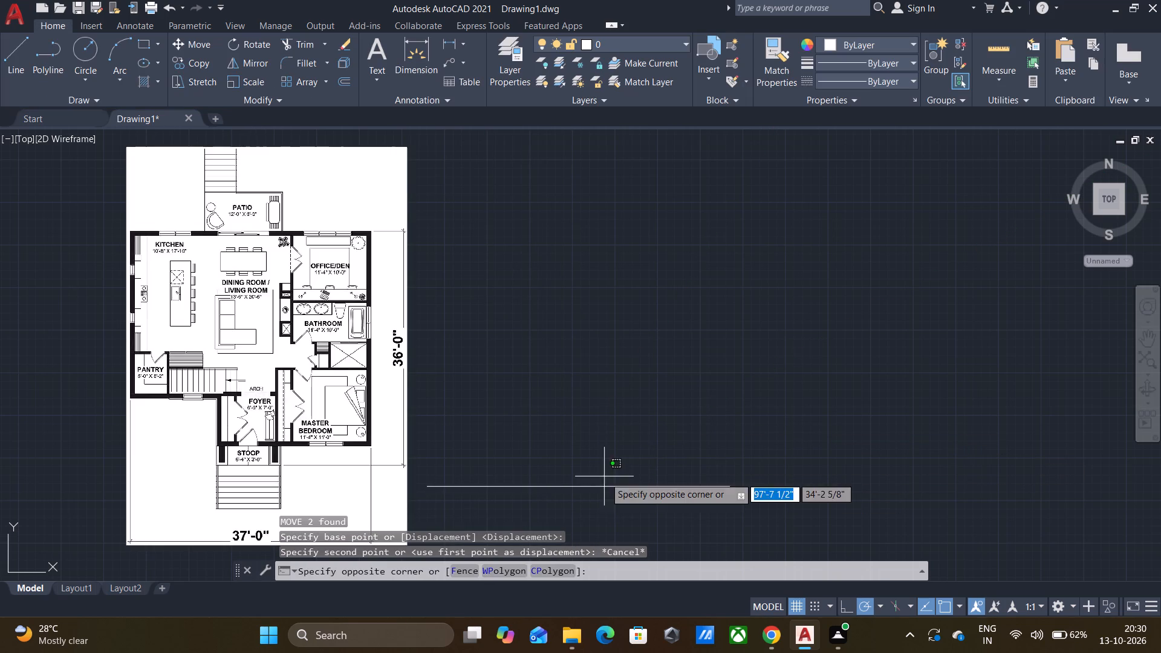
left_click(603, 499)
key("m")
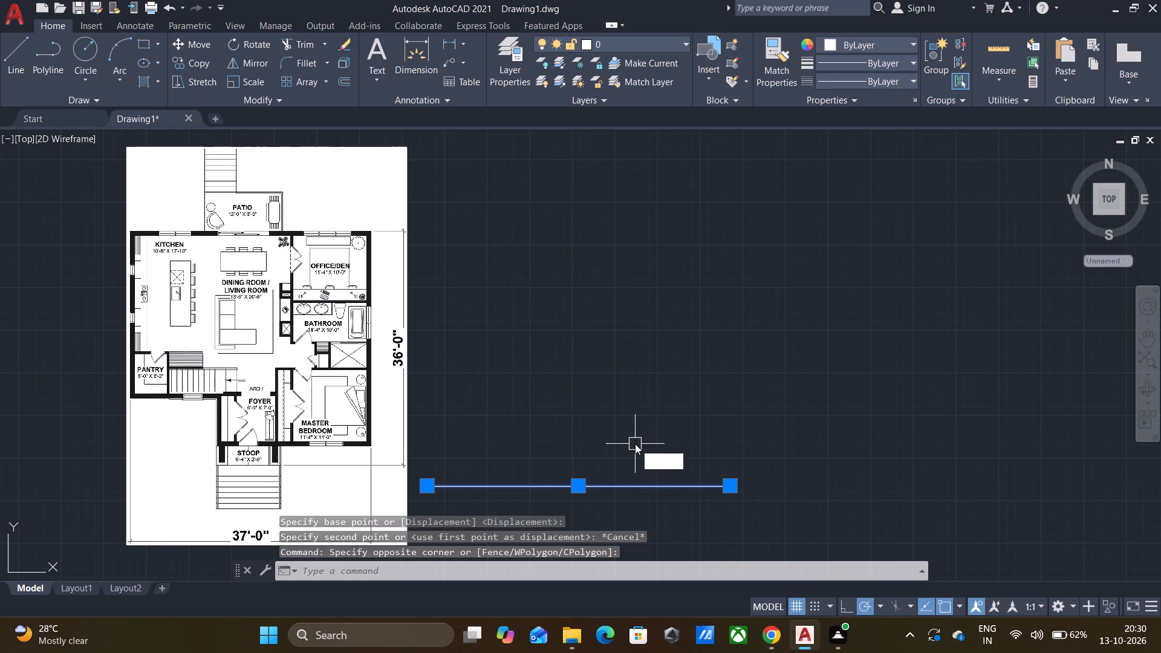
key("Return")
left_click(613, 486)
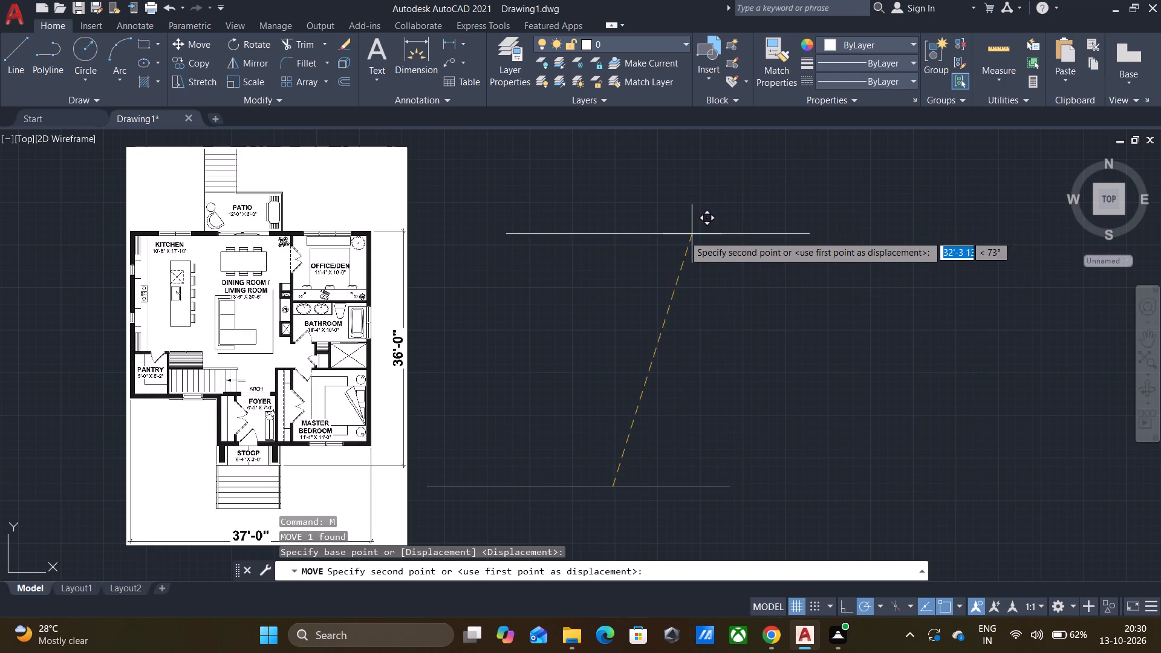
left_click(628, 230)
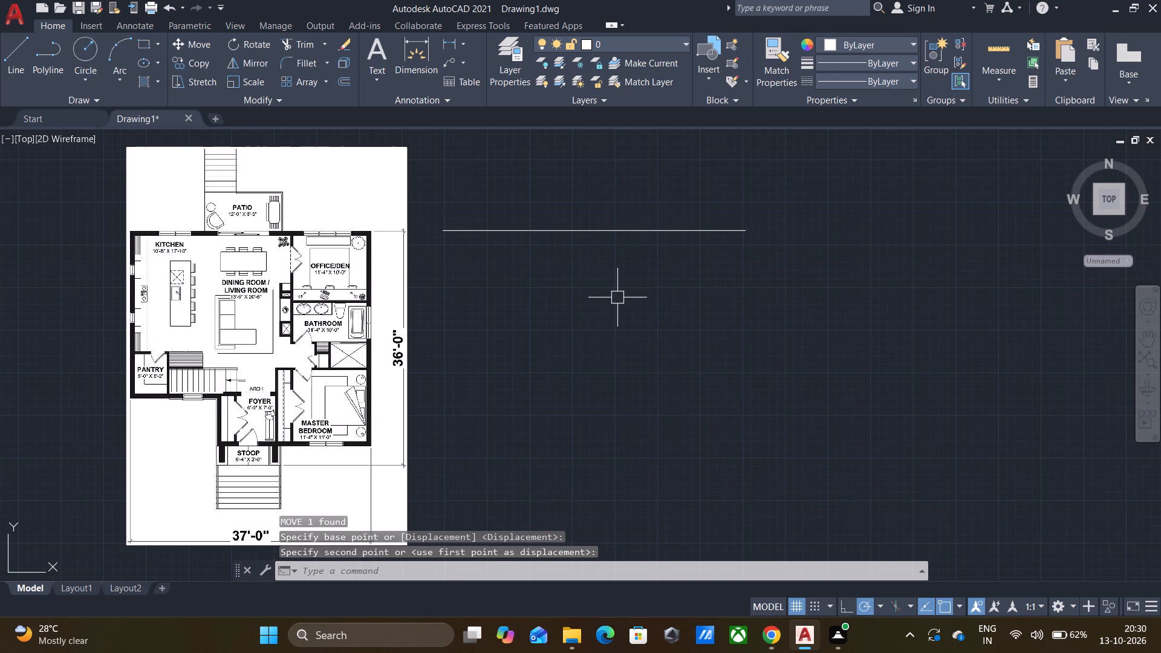
key("Escape")
Offset the 37' line 9" downward to form the second face of the top exterior wall.
key("o")
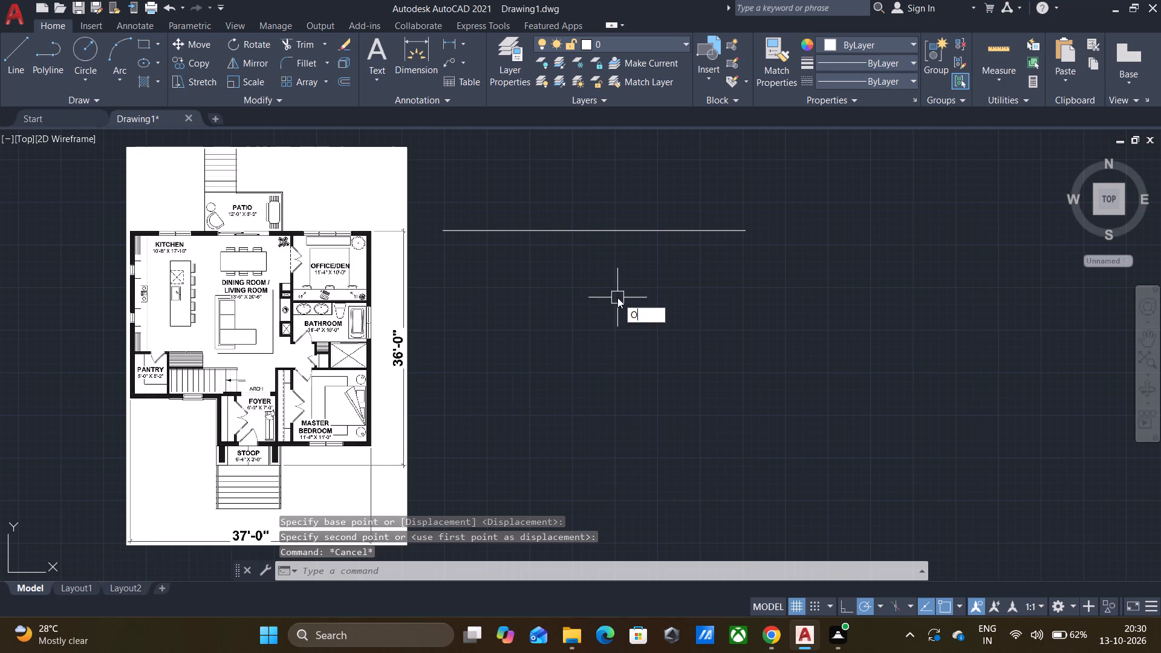
key("Return")
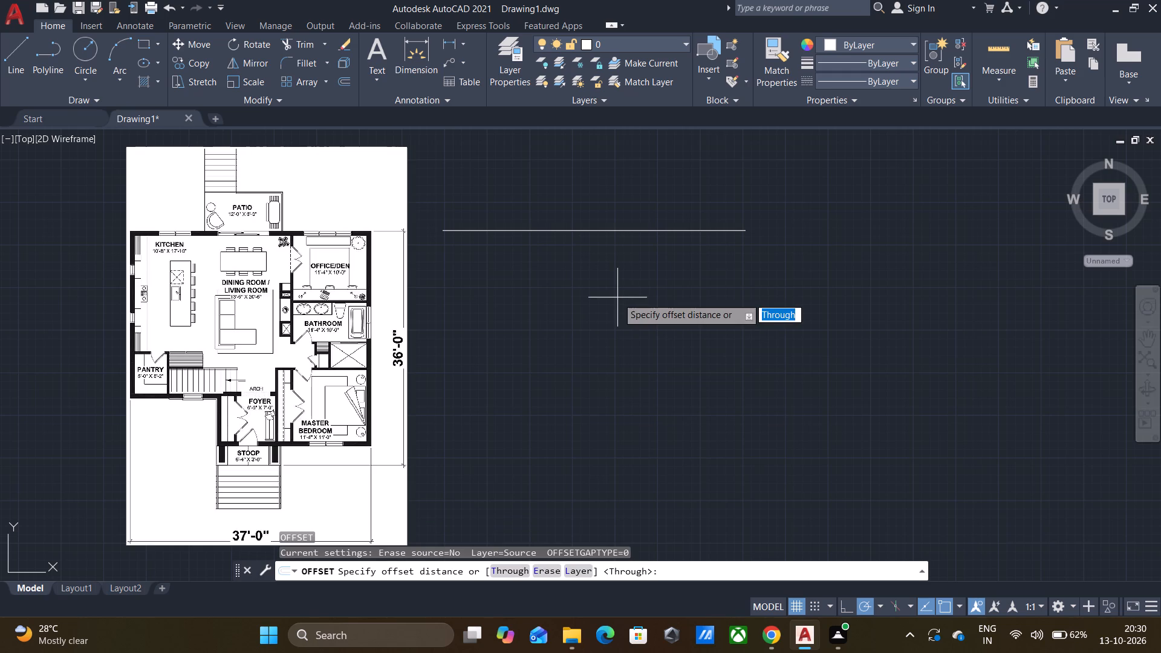
key("9")
key("shift+quotedbl")
key("Return")
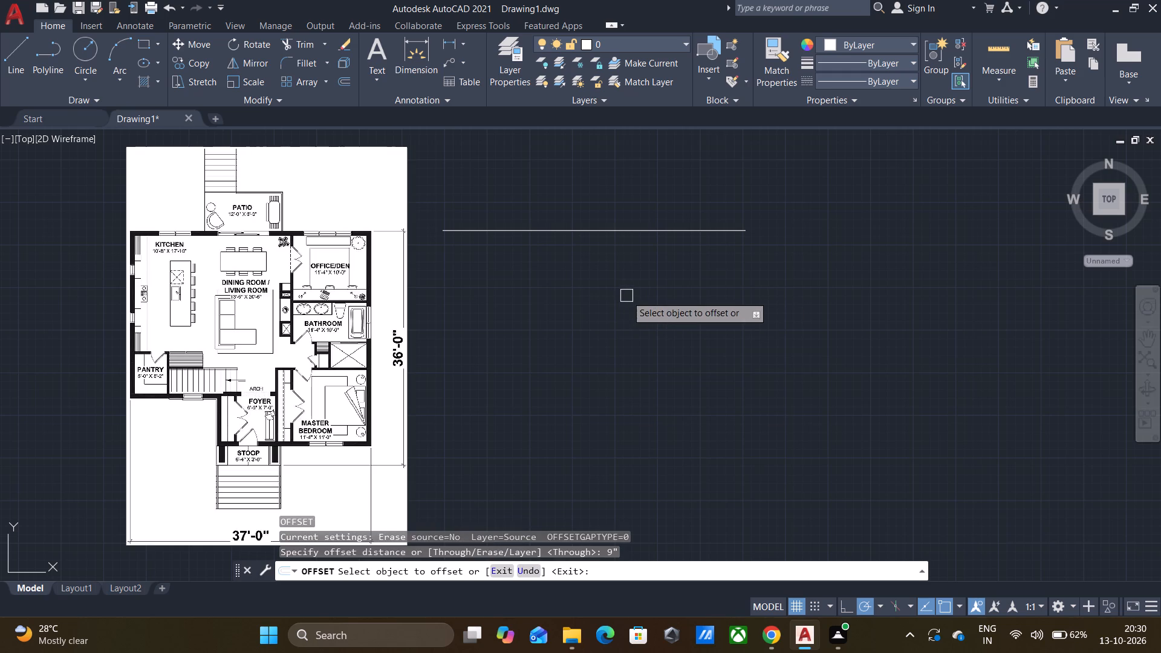
left_click(610, 234)
left_click(603, 274)
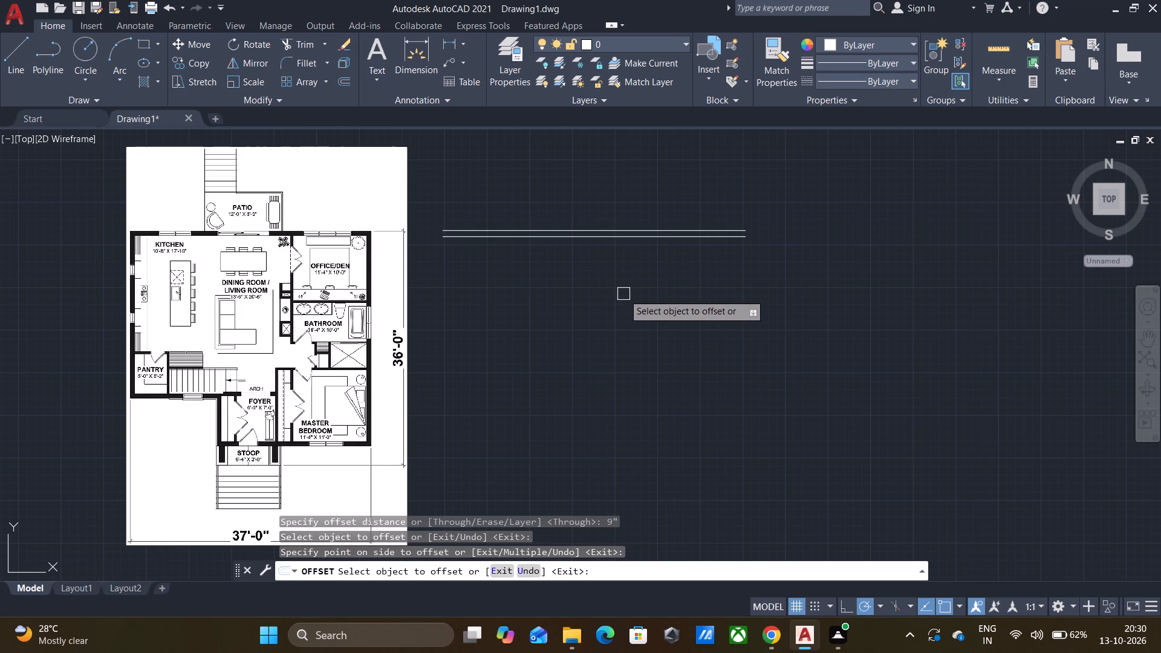
key("Escape")
Draw the outer wall outline from the top line's right end: 36' down, 37' left, then 36' up to the top line's left end.
key("l")
key("Return")
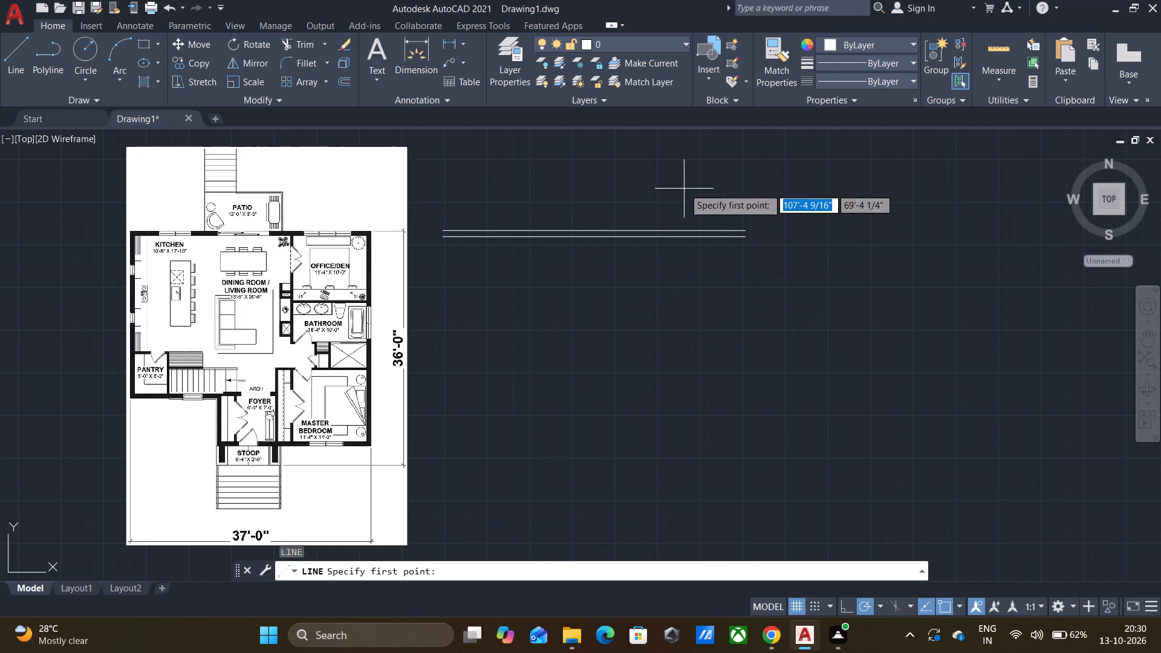
left_click(746, 232)
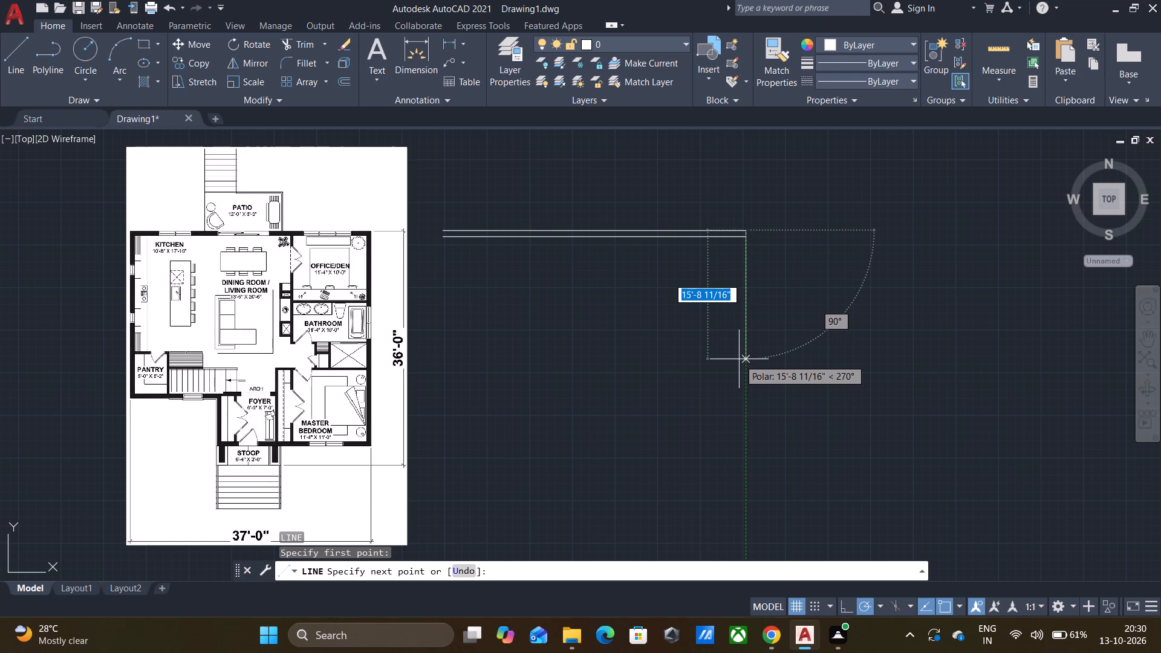
type("36'")
key("Return")
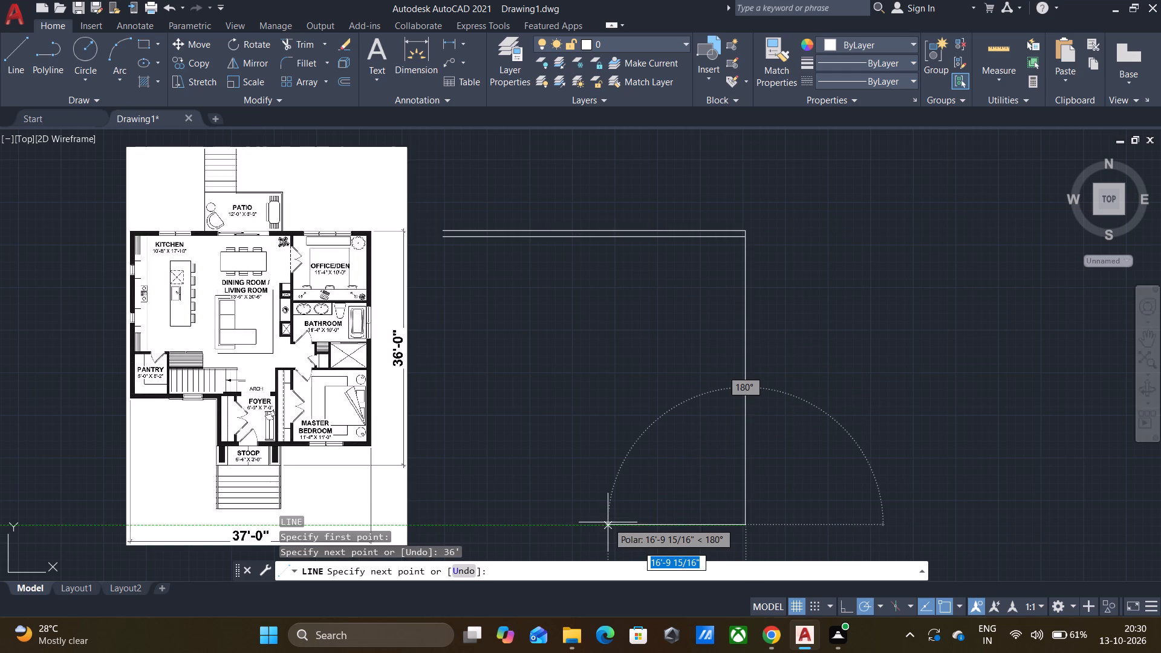
type("37'")
key("Return")
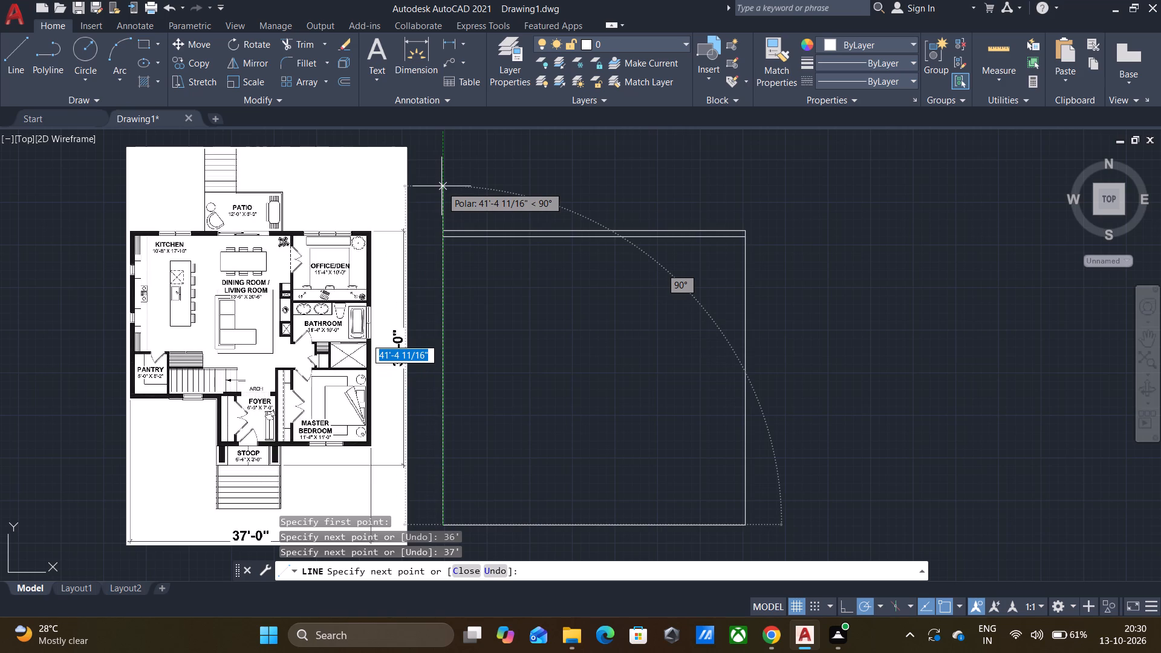
type("36'")
key("Return")
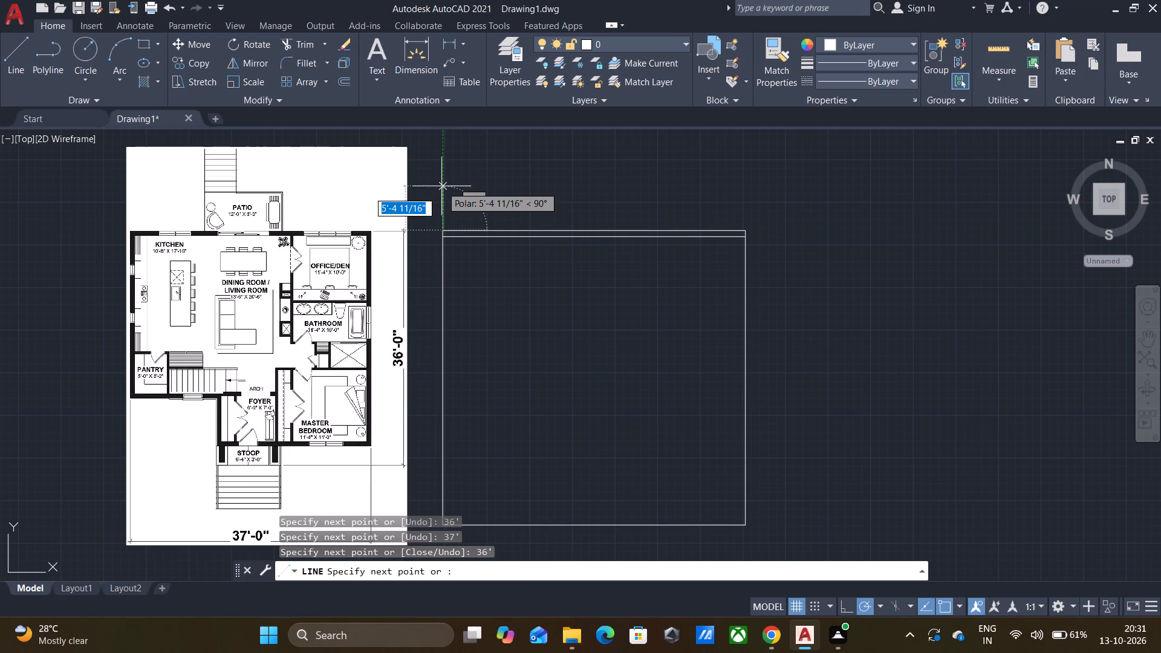
key("space")
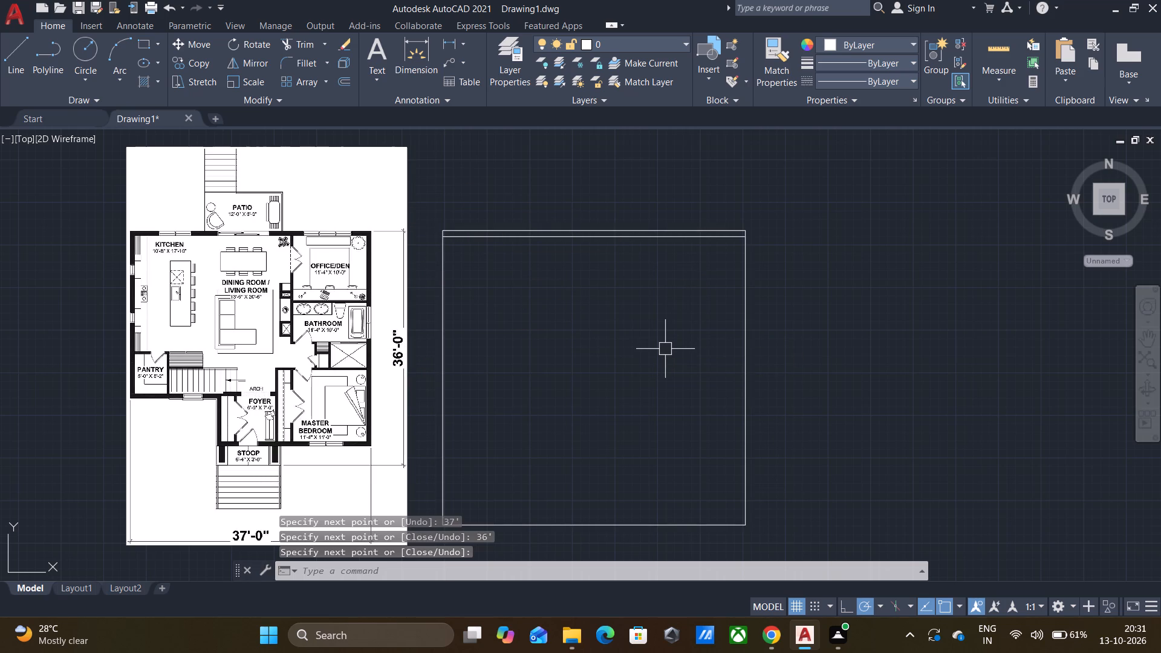
Offset the left, right and bottom outline lines 9" inward to form the inner faces of the exterior walls.
key("o")
key("Return")
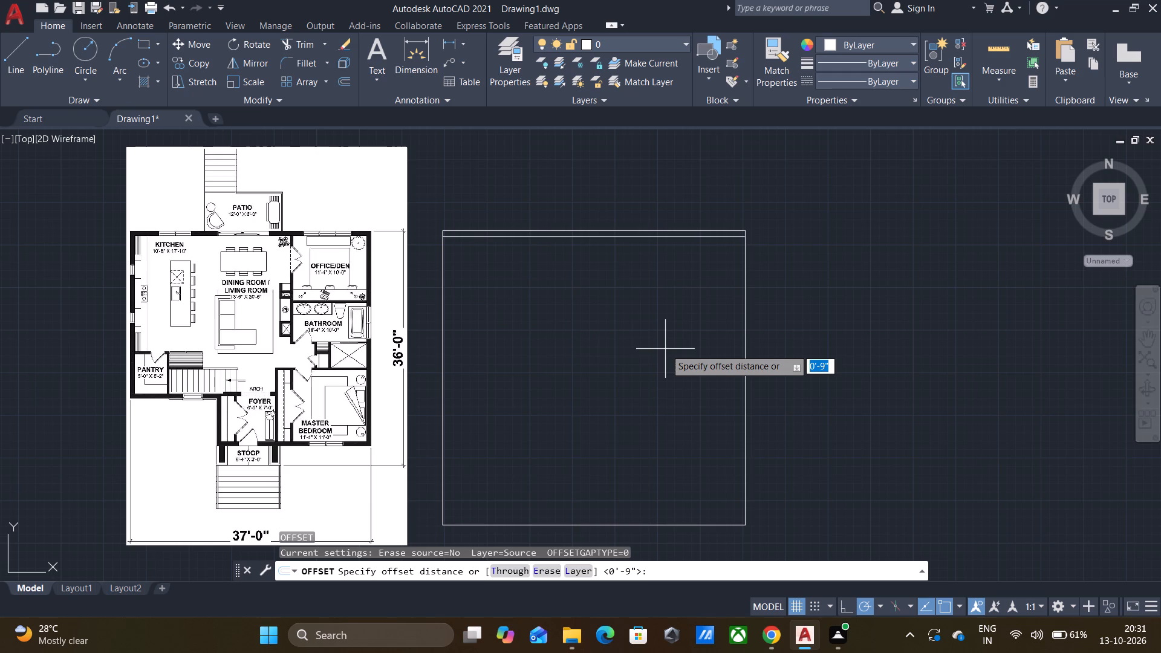
key("Return")
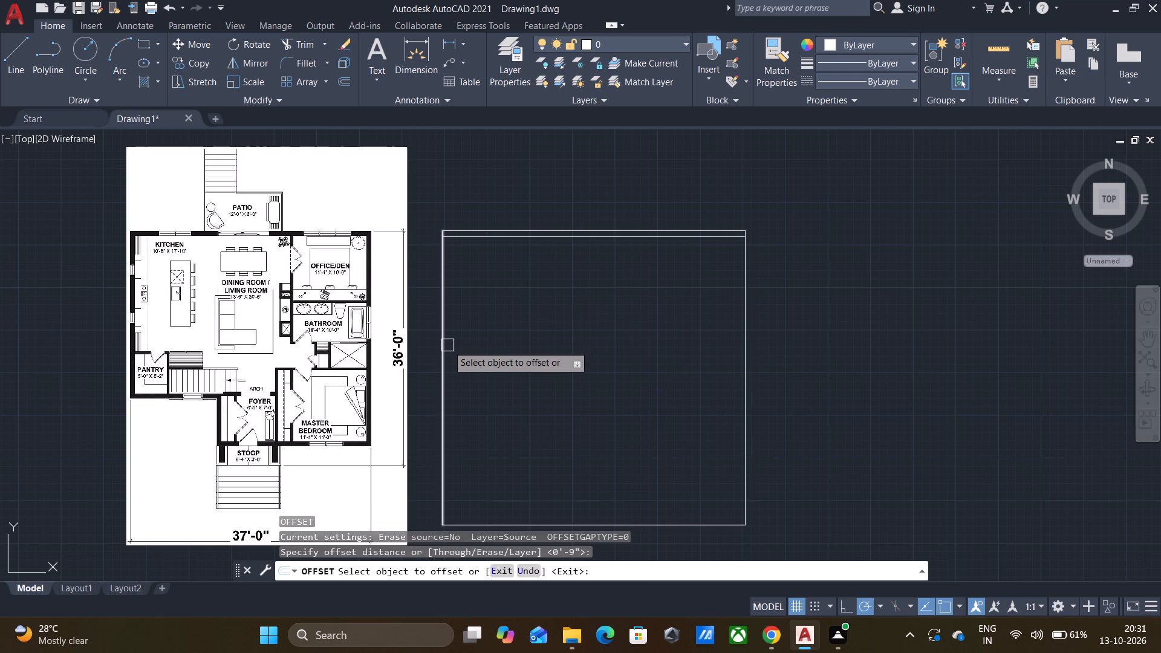
left_click(447, 345)
left_click(510, 357)
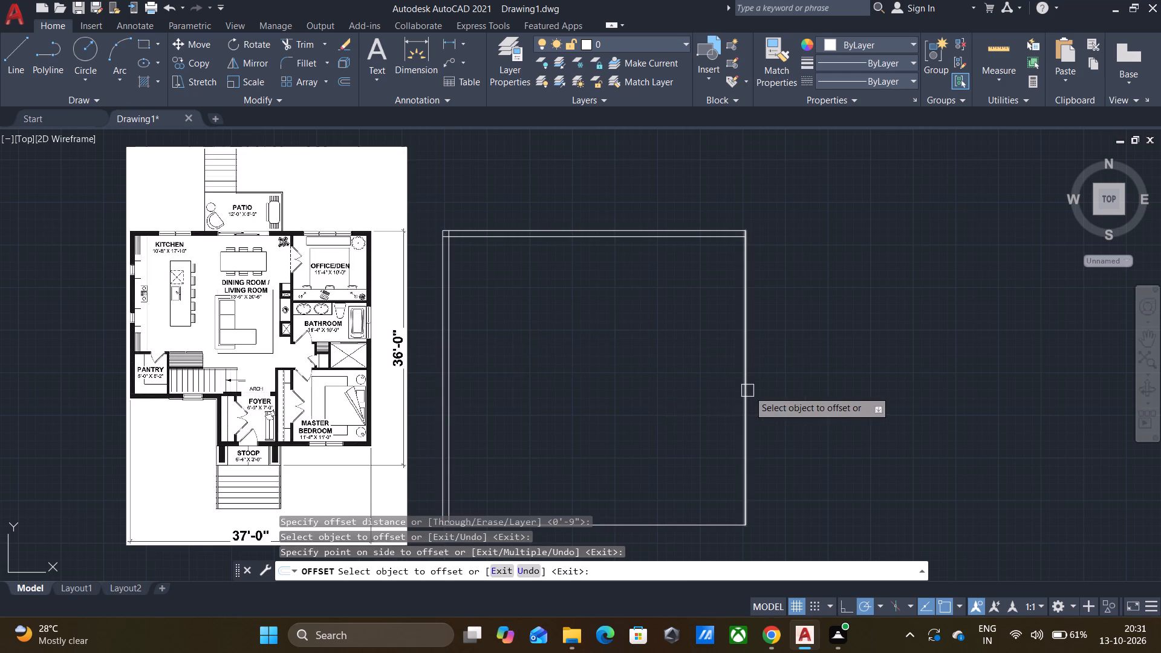
left_click_drag(749, 391, 742, 392)
left_click(660, 394)
left_click(648, 524)
left_click(661, 457)
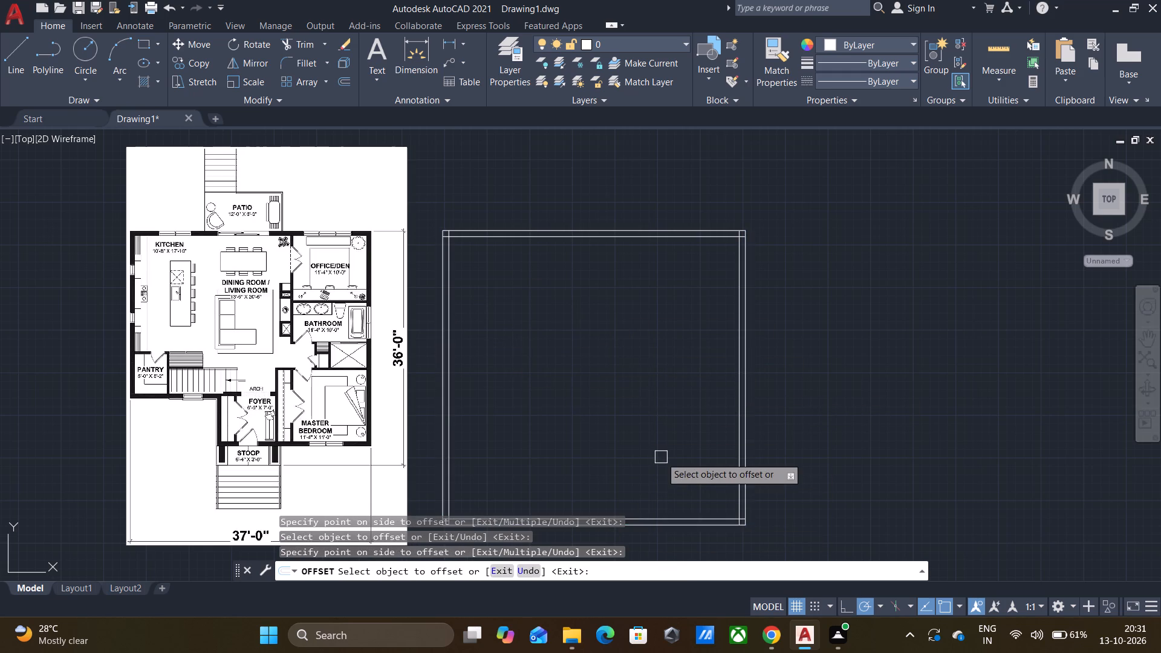
key("Escape")
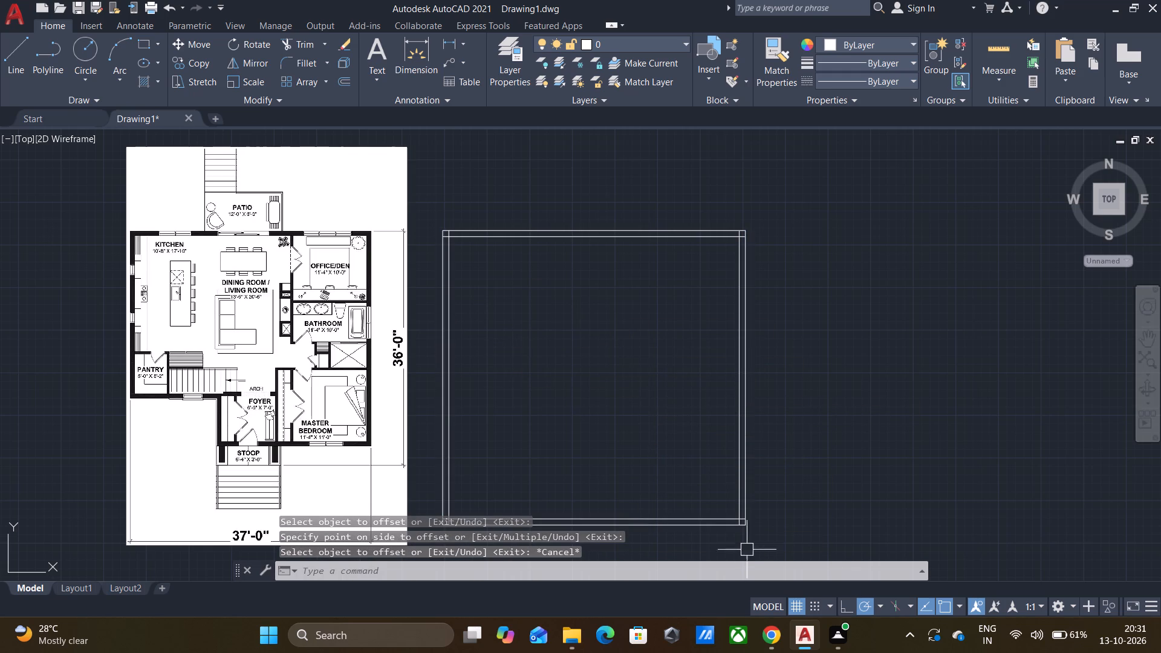
Trim the overlapping inner wall lines at the lower-right and lower-left corners of the outline.
middle_click_drag(686, 475, 743, 398)
scroll(771, 423, "up", 3)
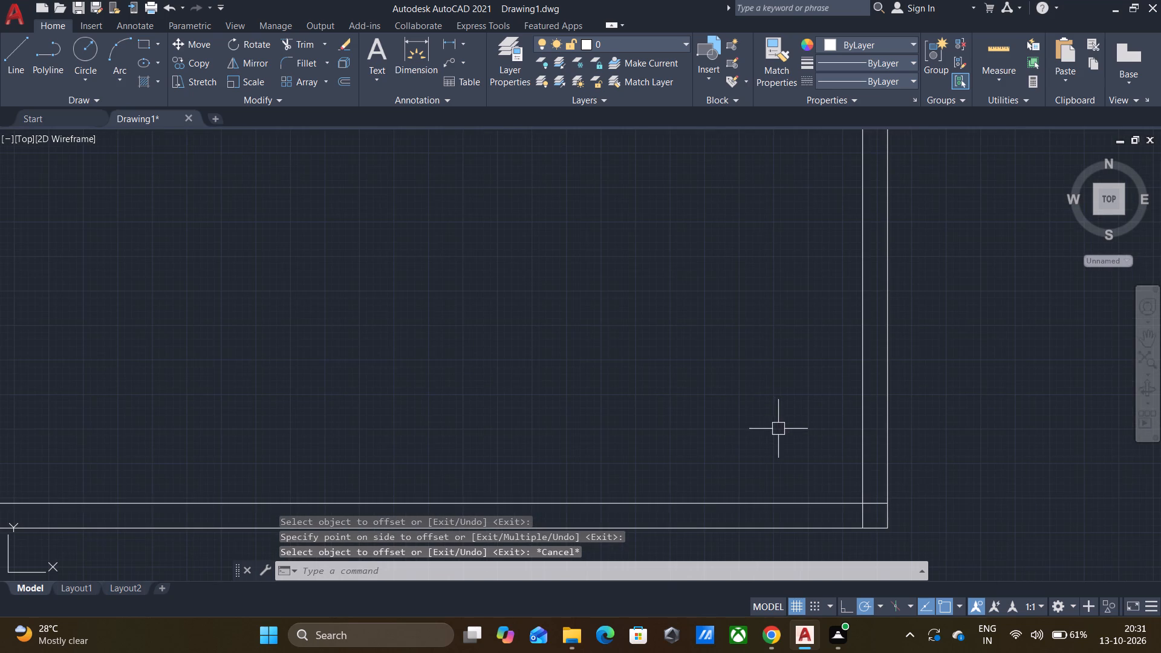
middle_click_drag(778, 429, 665, 389)
type("TR")
key("Return")
key("Return")
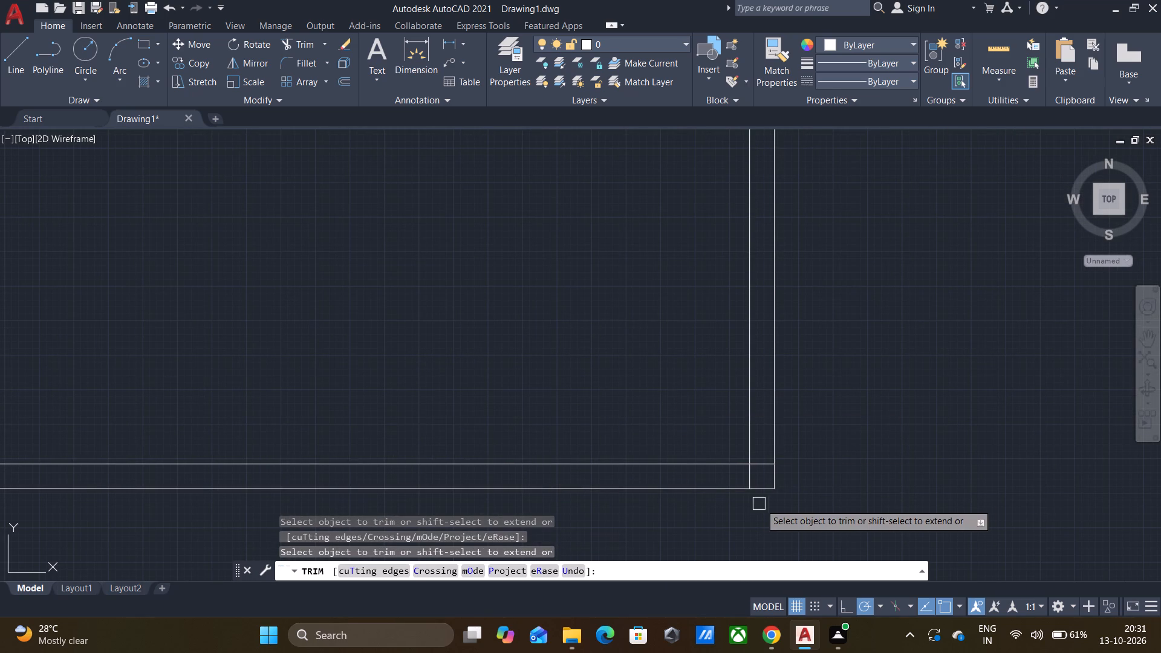
scroll(759, 470, "up", 1)
left_click(758, 456)
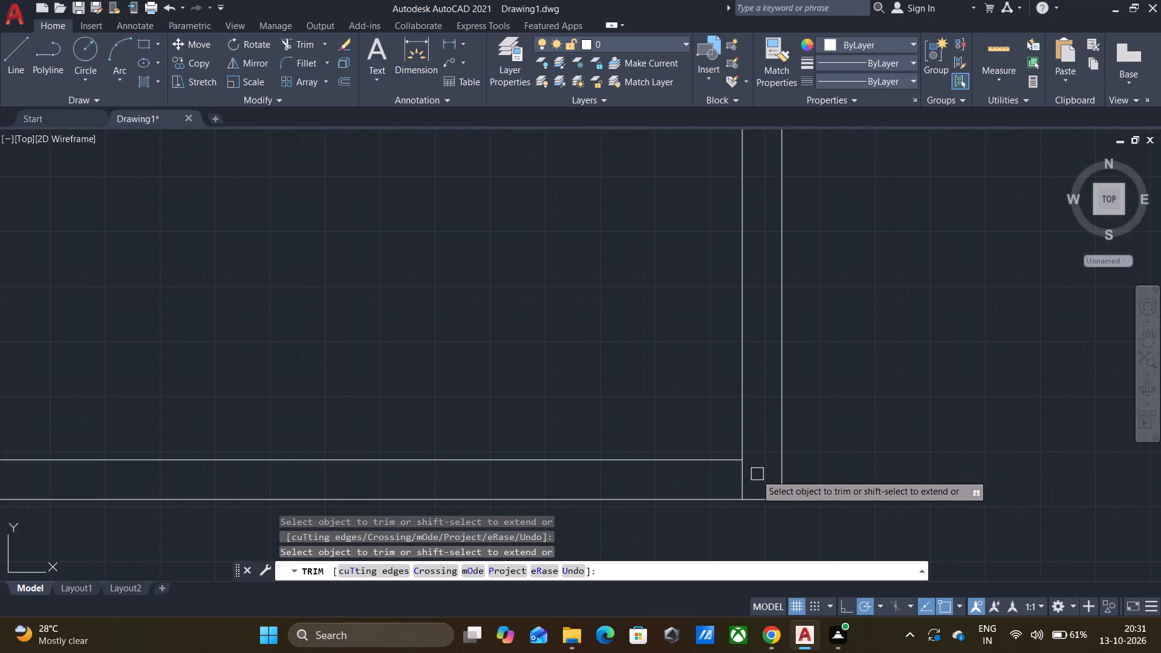
left_click(744, 477)
scroll(743, 478, "down", 2)
middle_click_drag(368, 337, 564, 297)
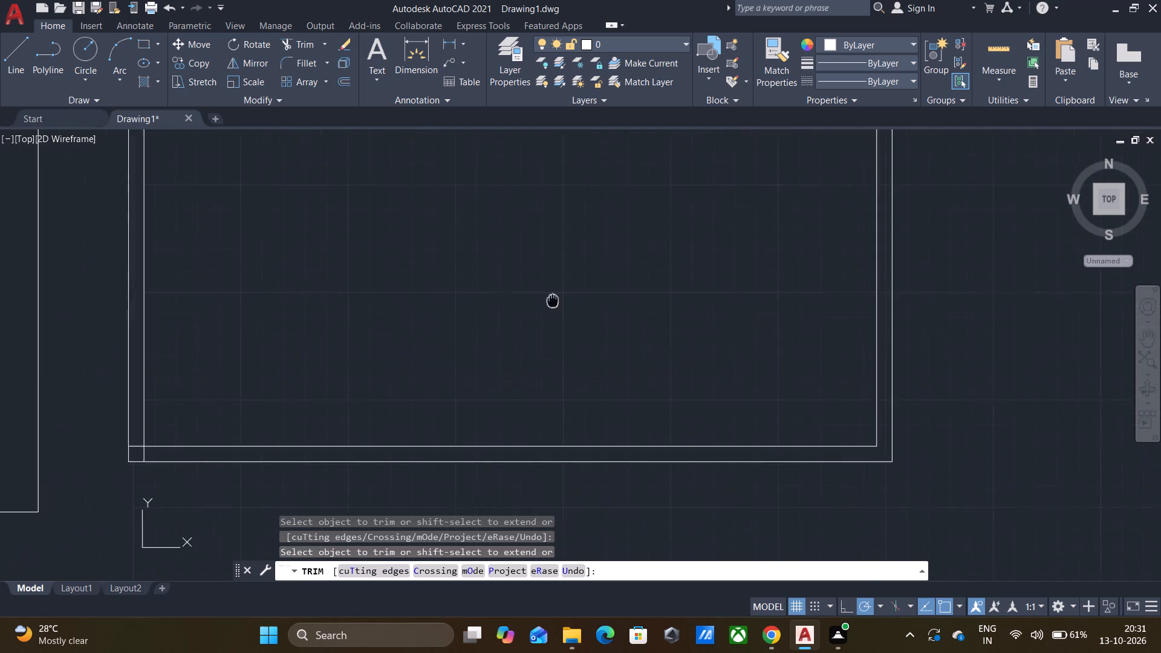
middle_click_drag(564, 297, 636, 289)
scroll(249, 408, "up", 3)
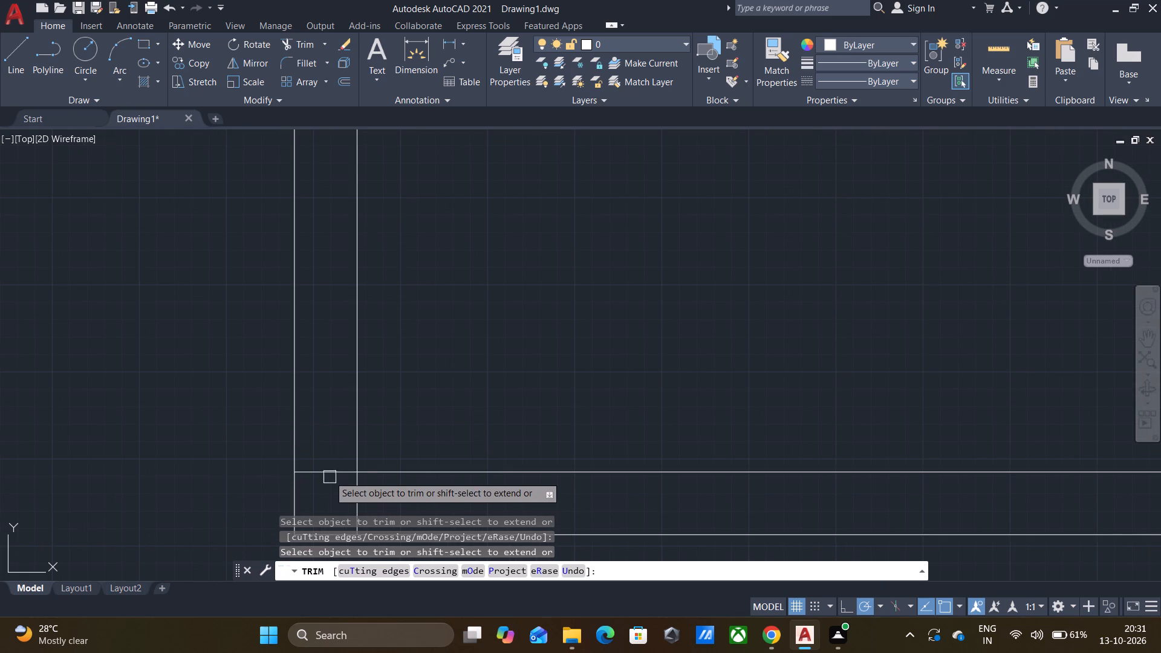
left_click(327, 467)
left_click(360, 503)
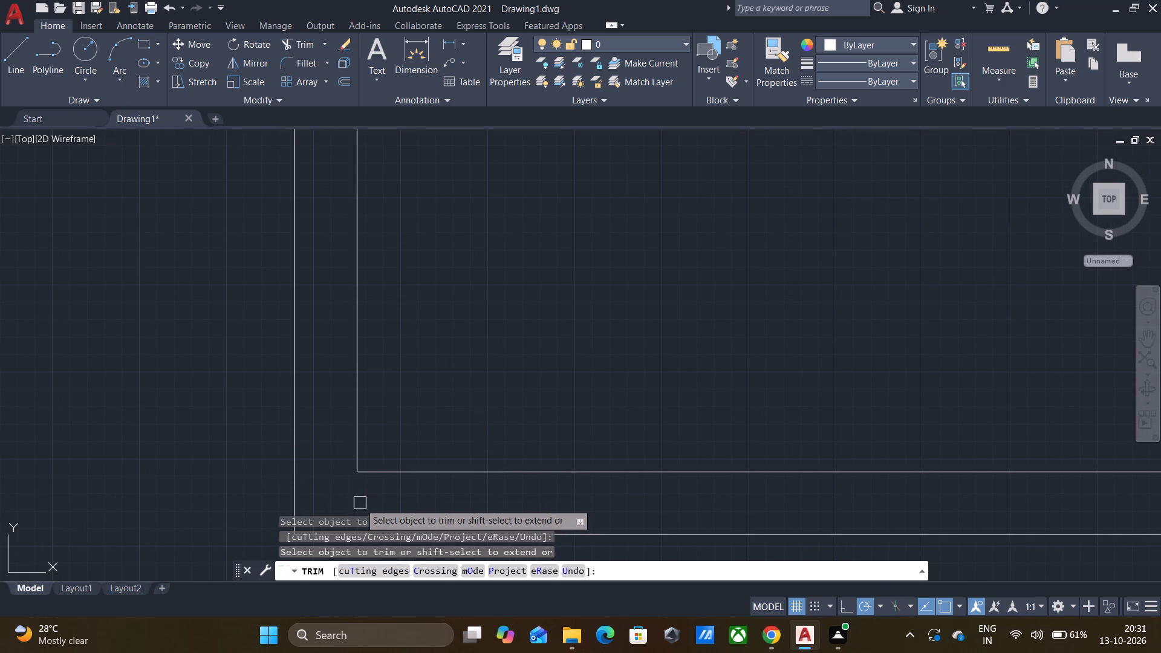
Trim the overlapping inner wall lines at the upper-left and upper-right corners of the outline.
scroll(480, 378, "down", 2)
middle_click_drag(480, 378, 341, 540)
scroll(352, 316, "down", 2)
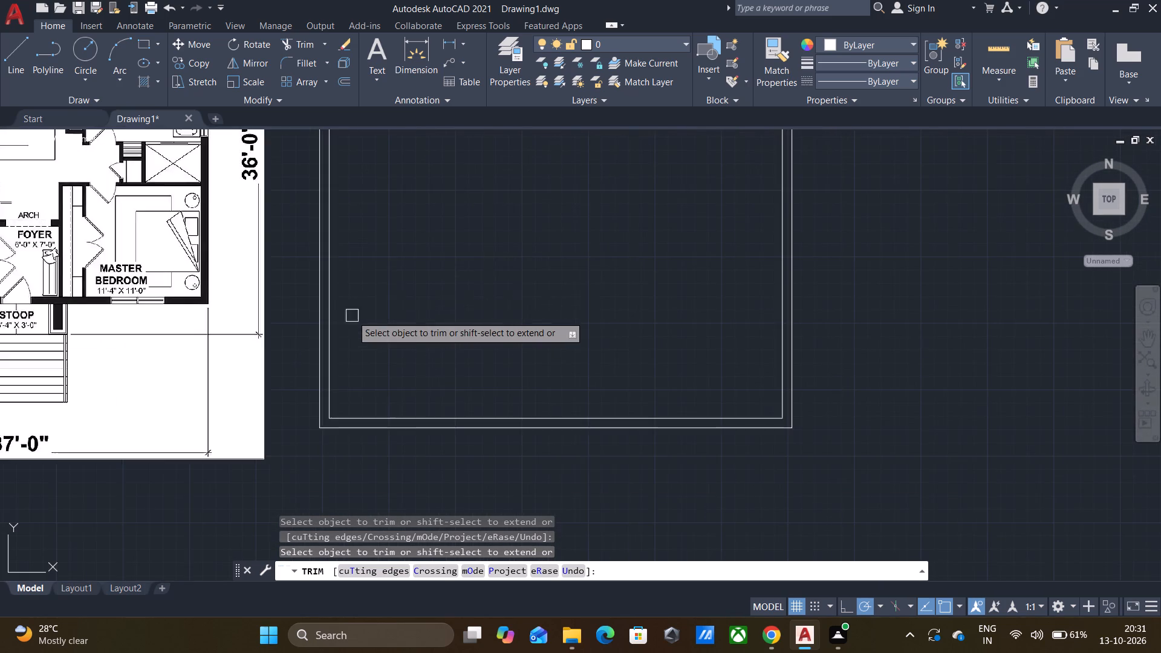
middle_click_drag(380, 247, 424, 504)
scroll(362, 213, "up", 3)
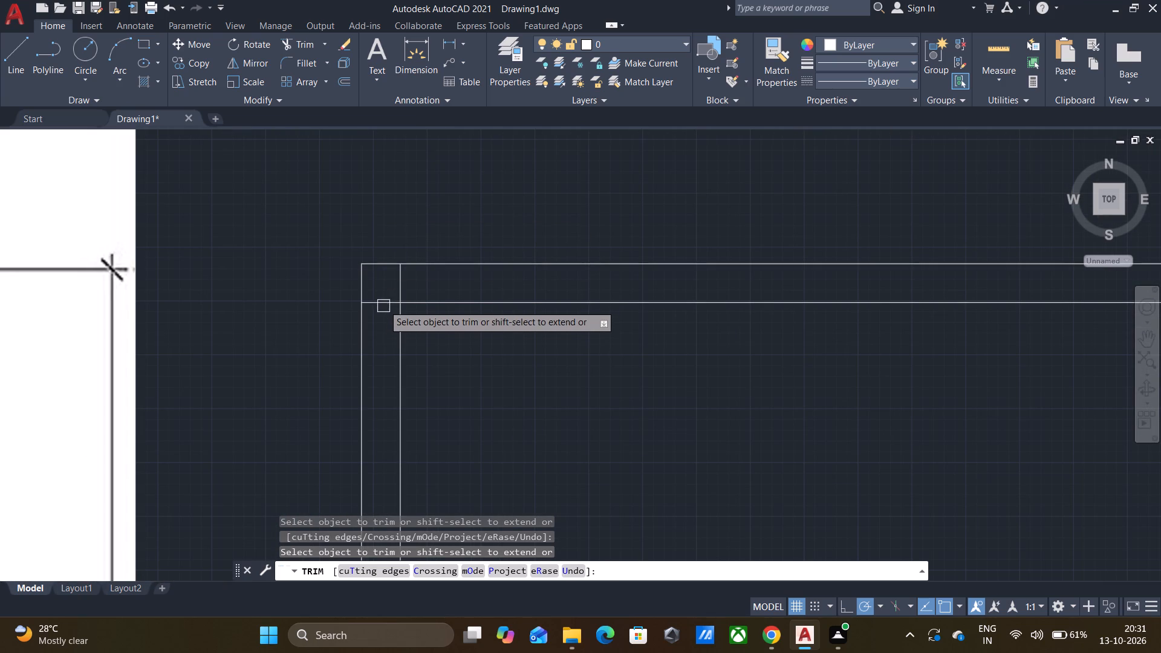
left_click(383, 302)
left_click(395, 284)
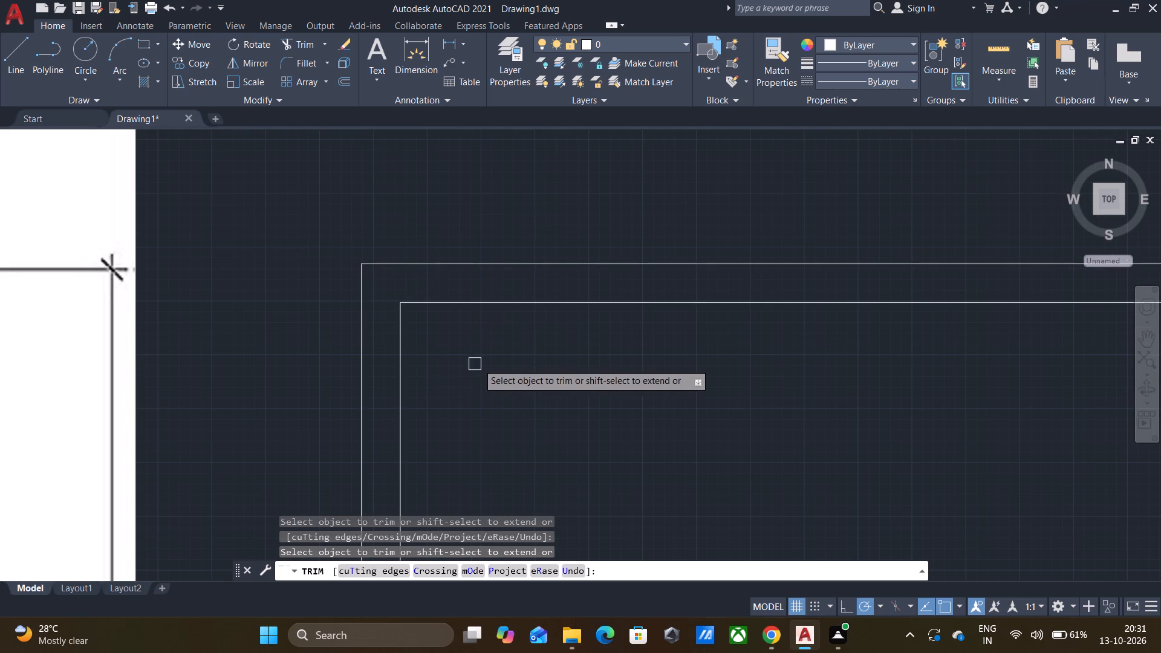
middle_click_drag(478, 363, 217, 308)
scroll(217, 308, "down", 2)
scroll(941, 256, "up", 3)
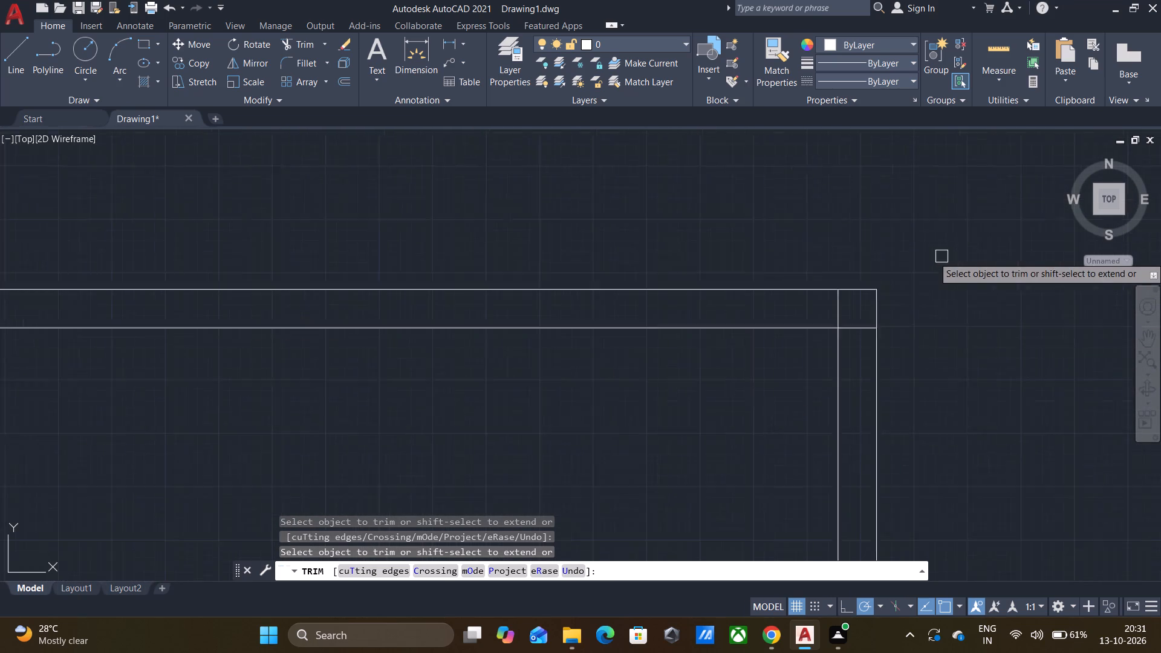
left_click(774, 334)
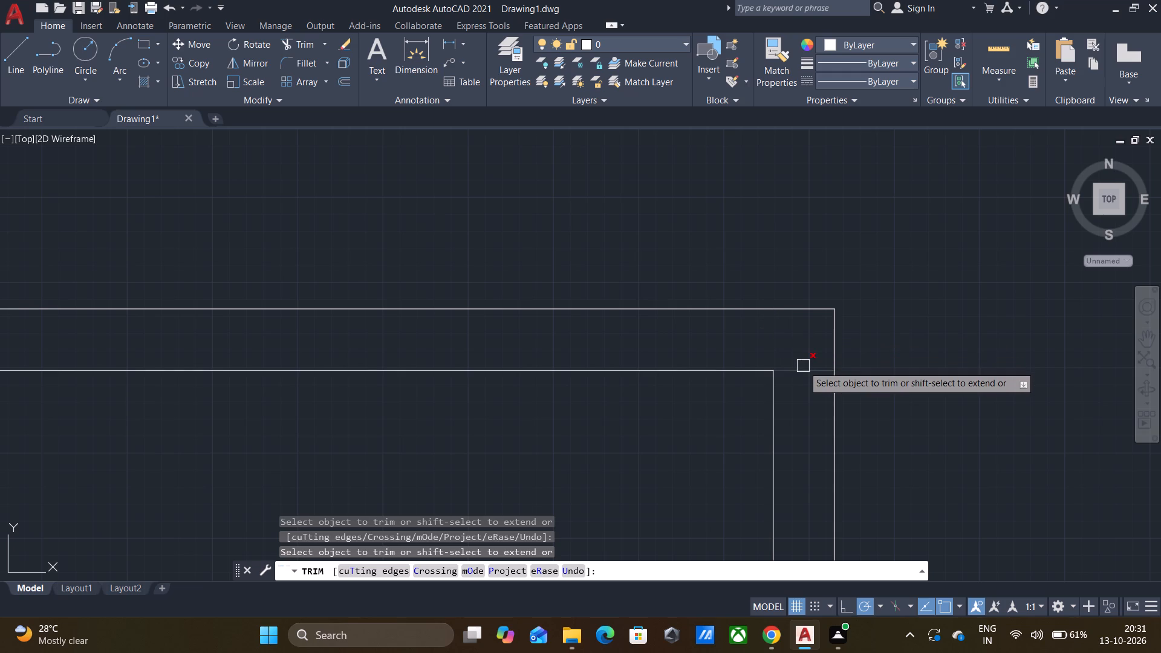
left_click(803, 366)
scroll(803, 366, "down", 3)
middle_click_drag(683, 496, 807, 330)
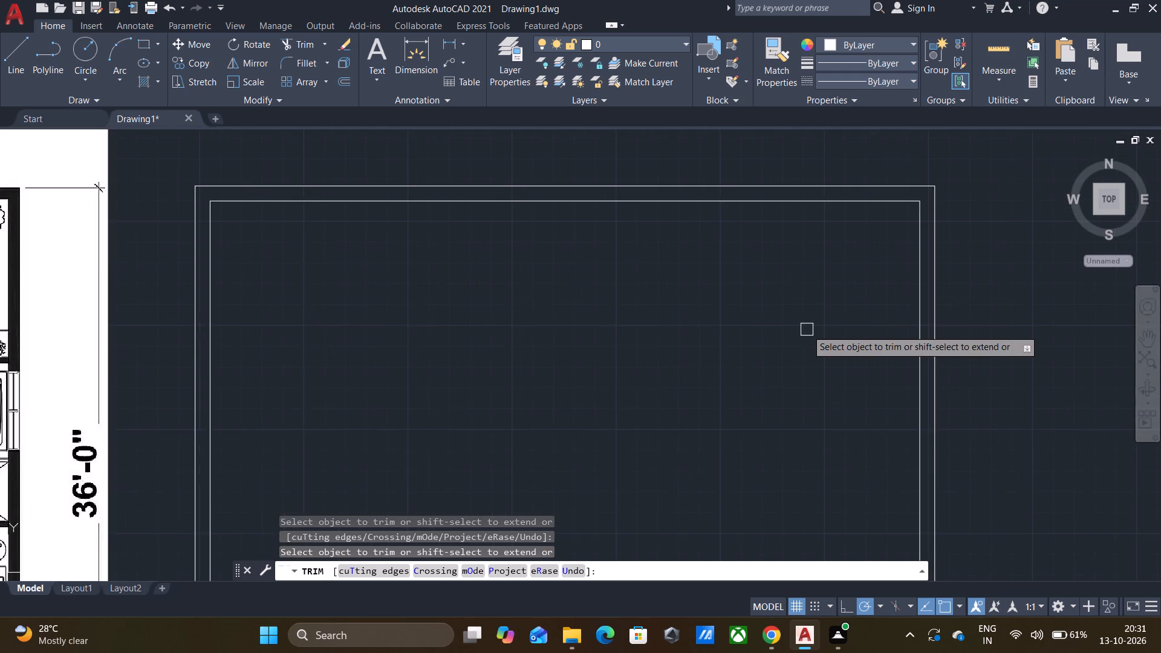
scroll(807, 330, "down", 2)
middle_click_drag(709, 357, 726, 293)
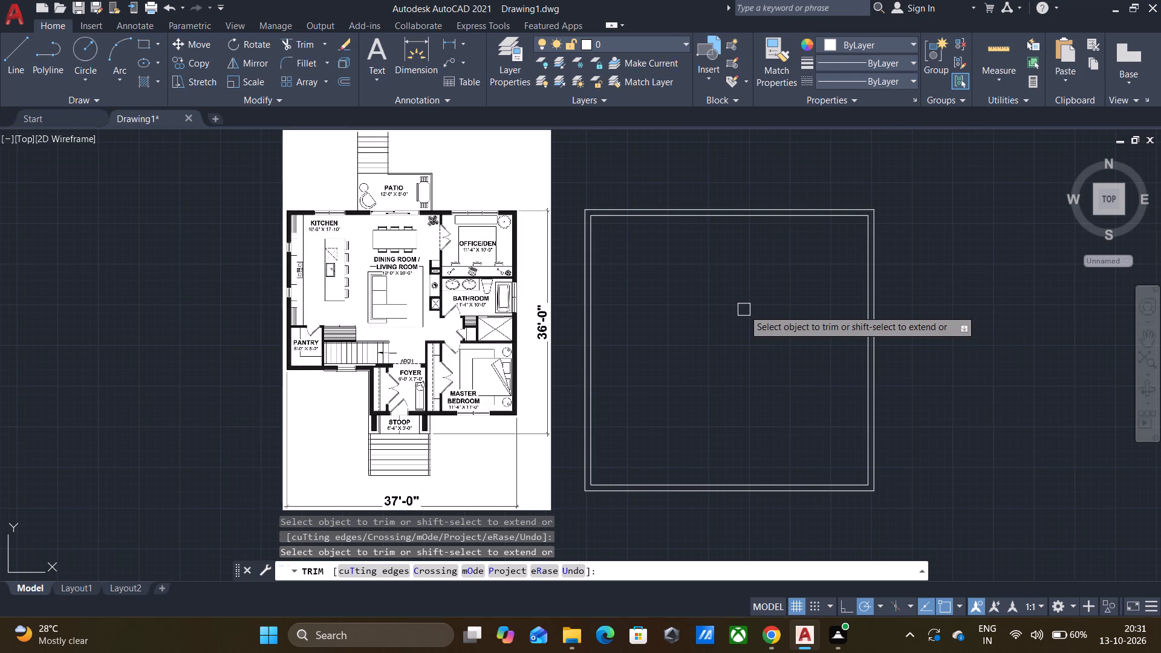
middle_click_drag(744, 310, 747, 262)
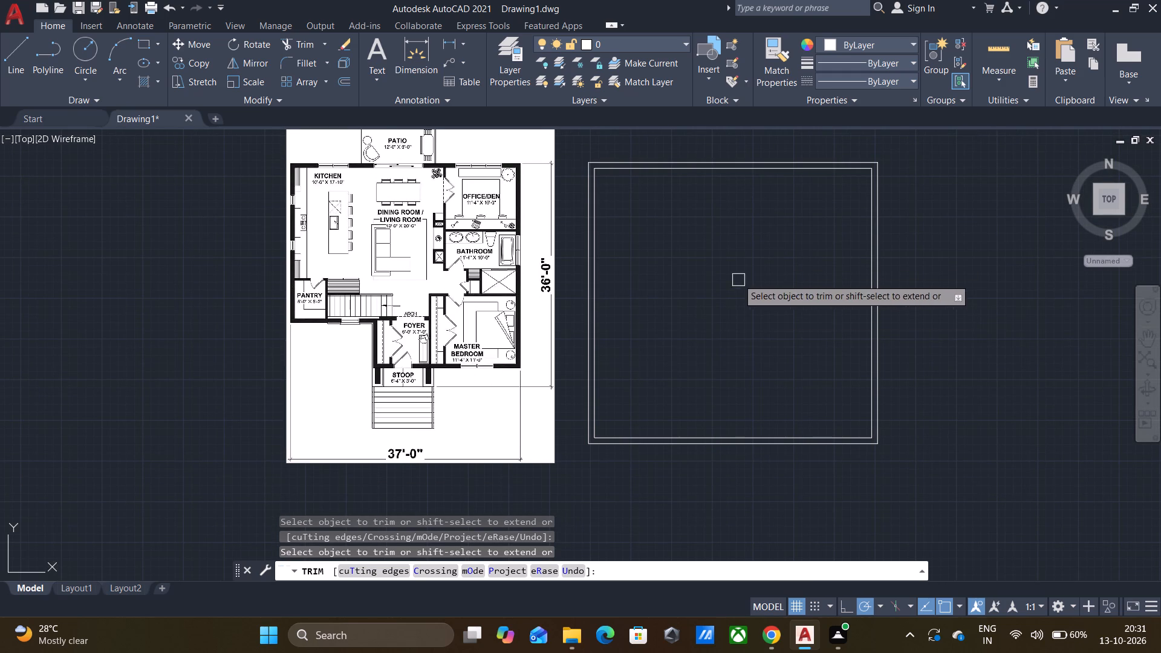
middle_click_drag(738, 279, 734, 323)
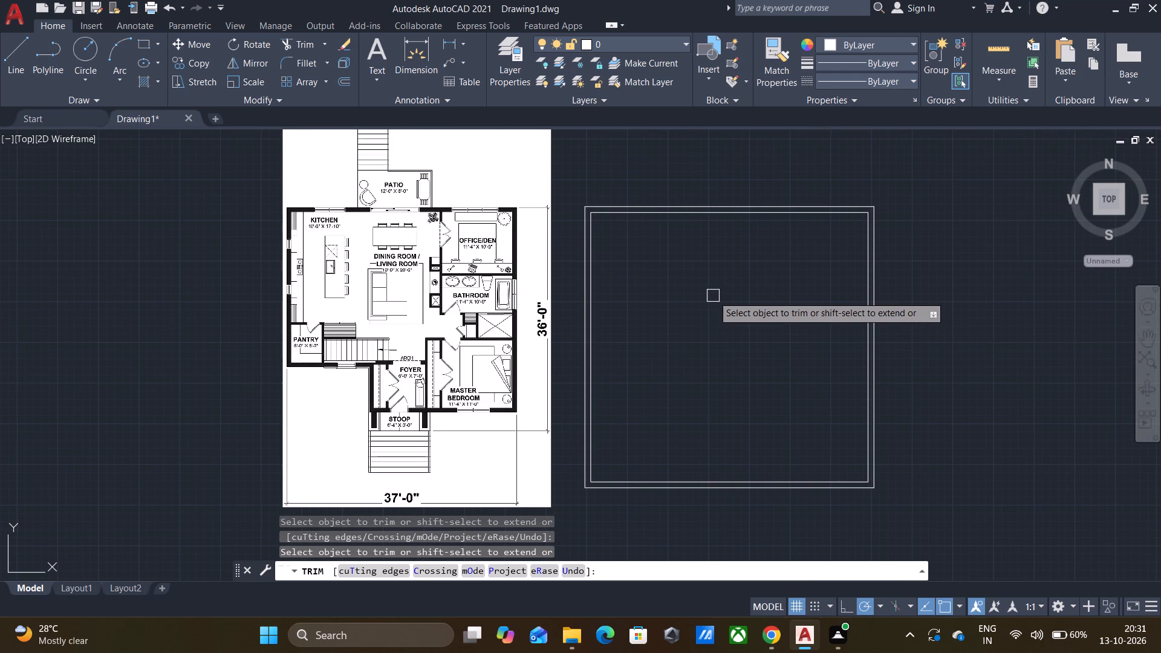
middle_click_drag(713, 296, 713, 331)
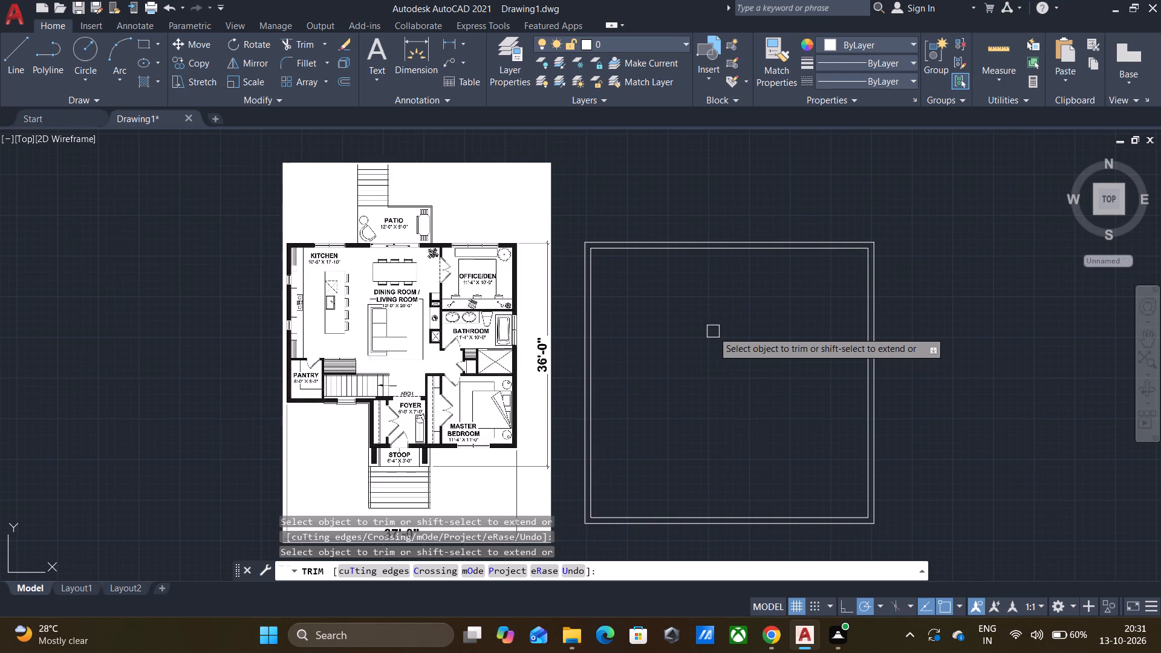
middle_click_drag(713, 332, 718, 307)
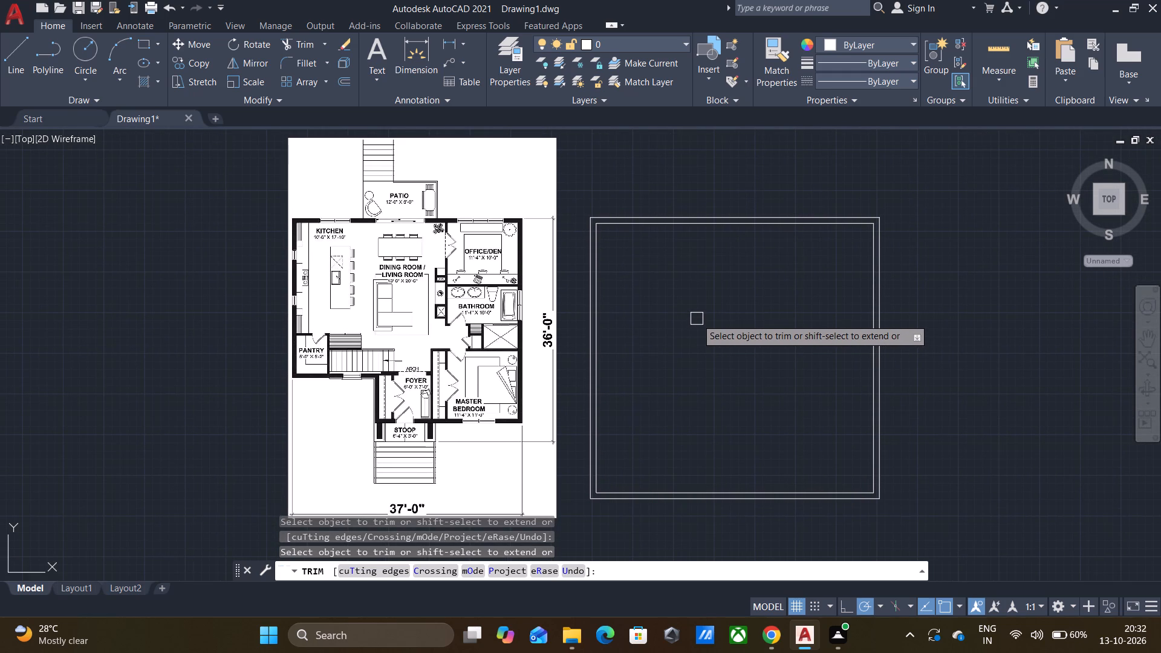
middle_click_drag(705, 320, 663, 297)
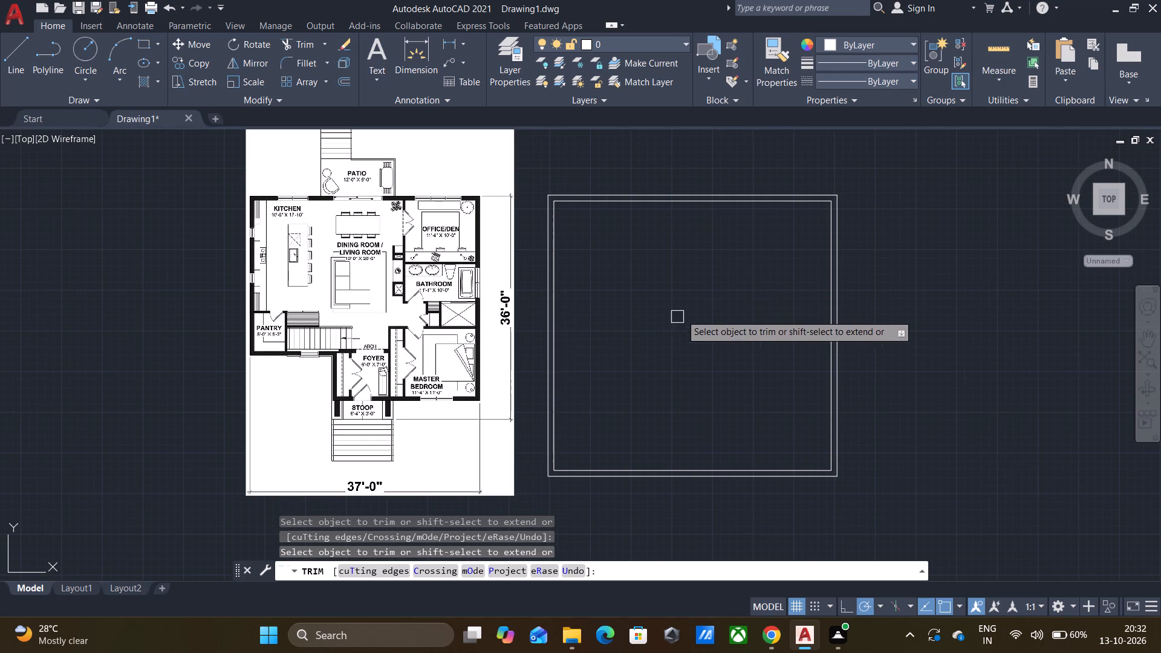
With ortho on, draw a line from the inner upper-right wall corner 11'4" left along the top inner wall face.
key("Escape")
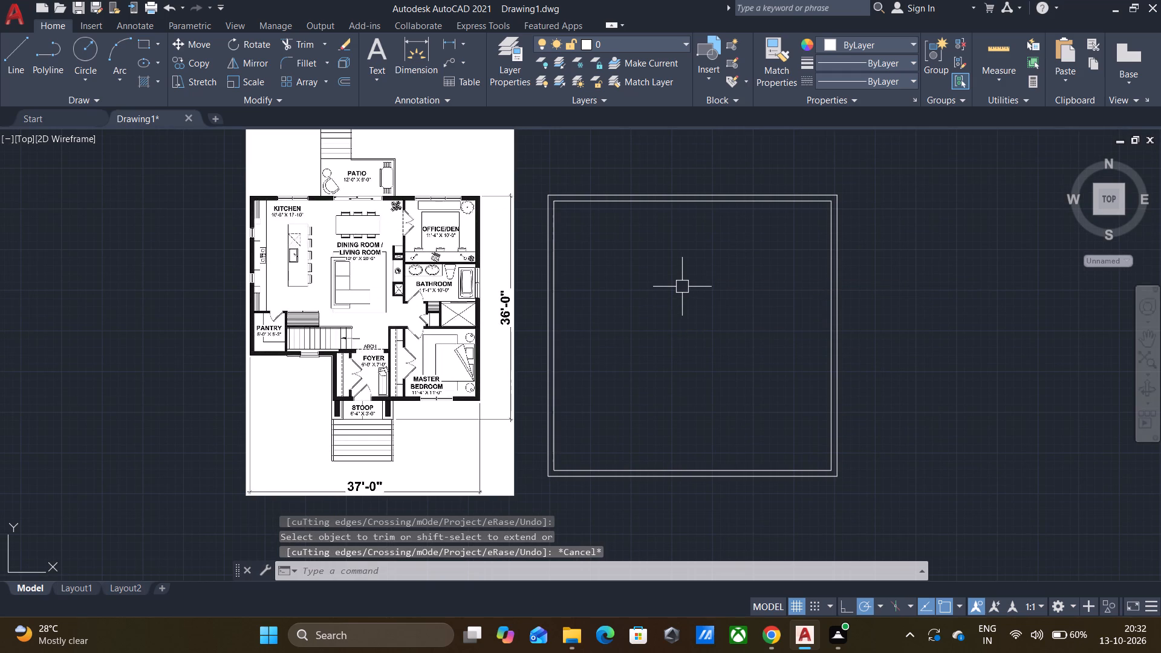
key("l")
key("Return")
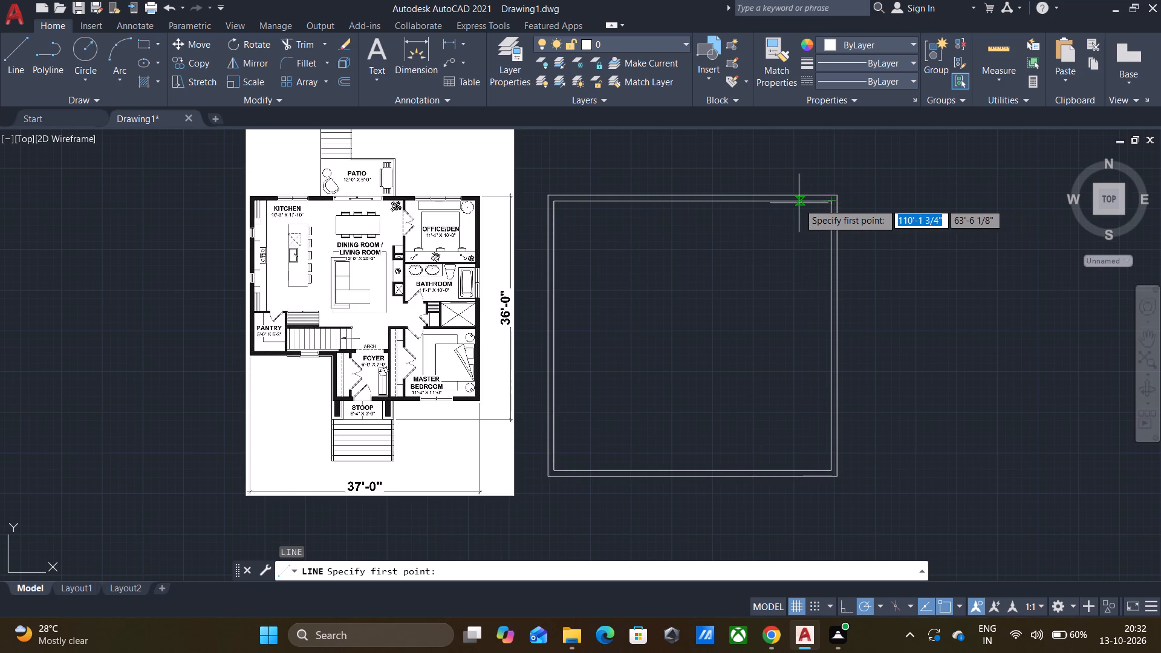
left_click(834, 203)
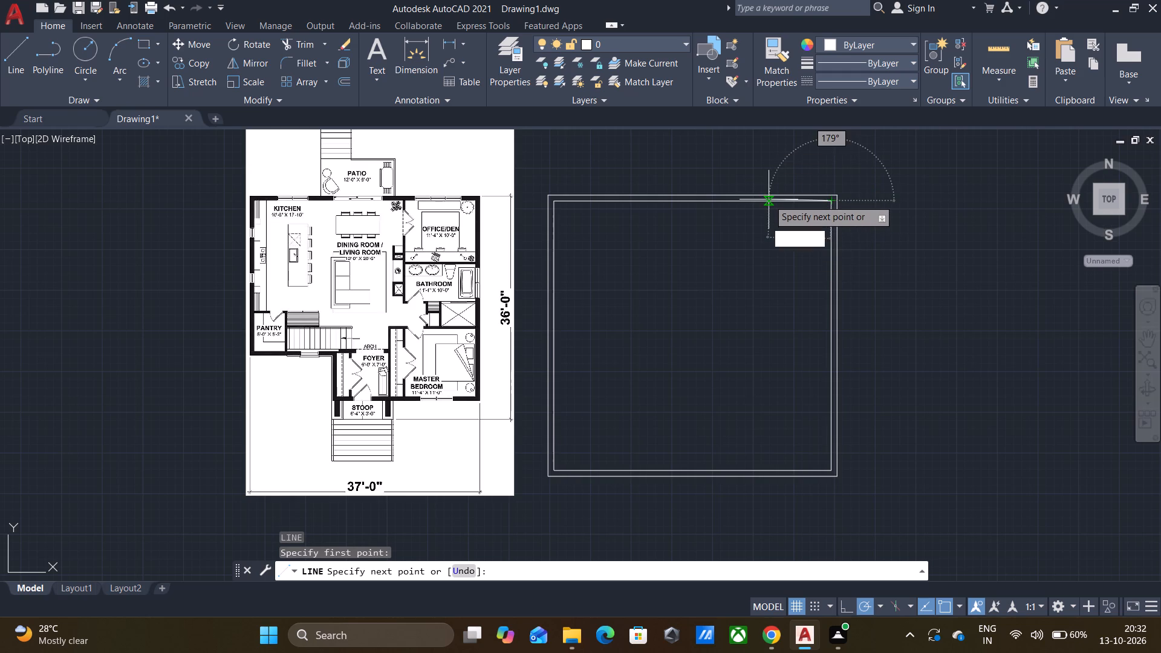
scroll(769, 200, "up", 2)
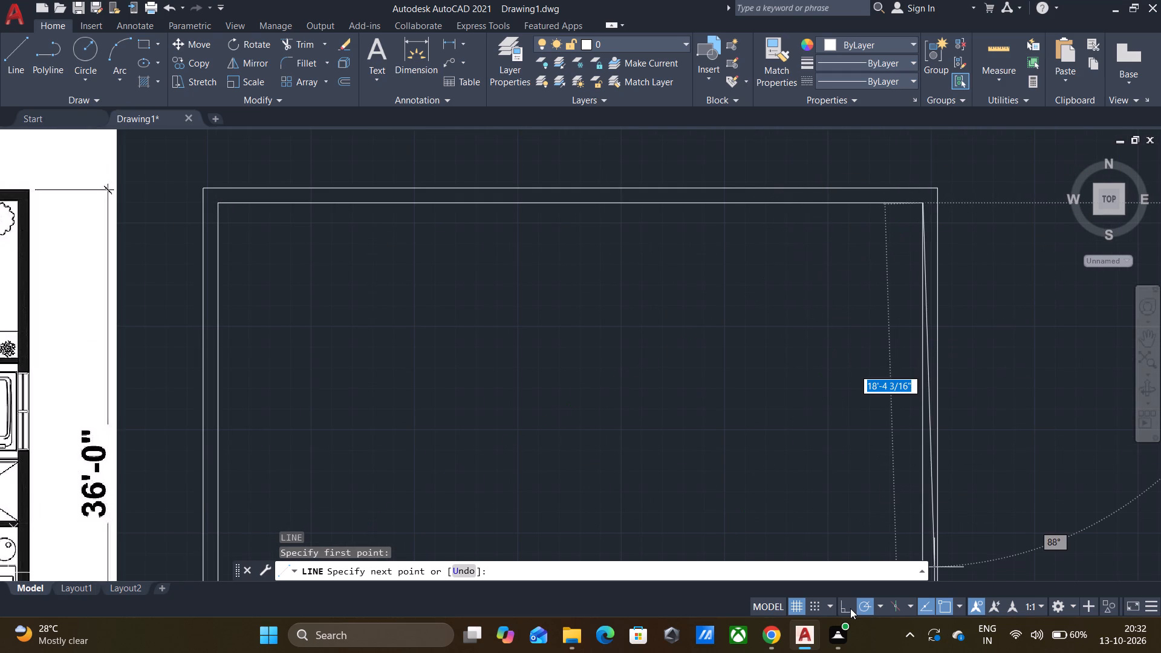
left_click(850, 608)
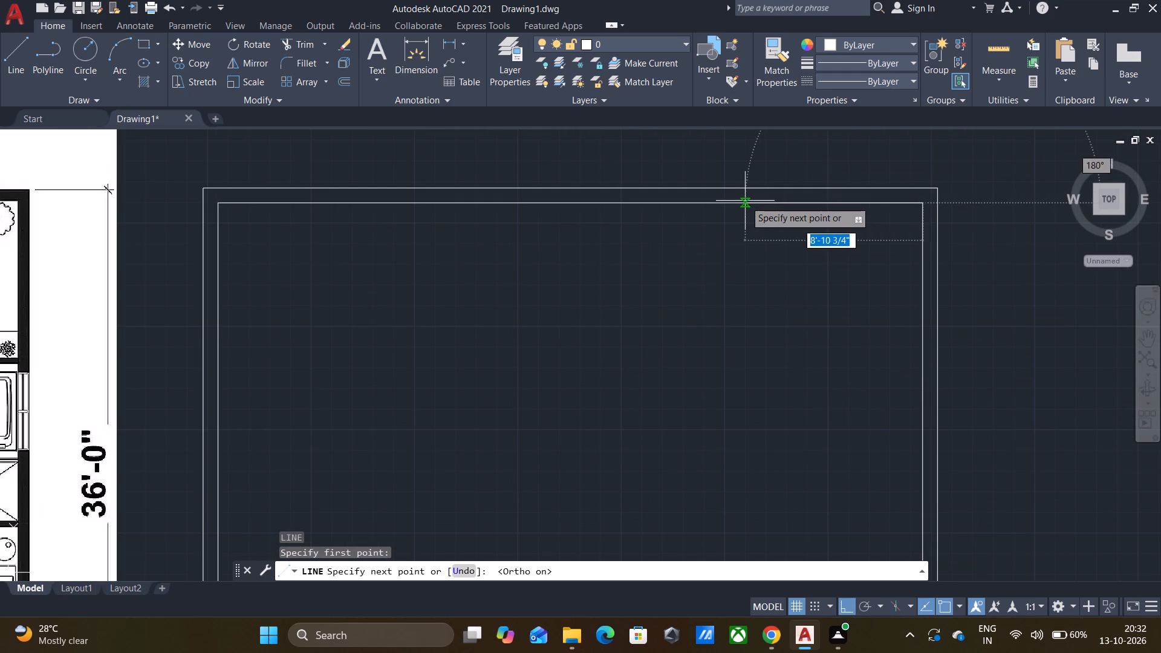
scroll(743, 201, "down", 2)
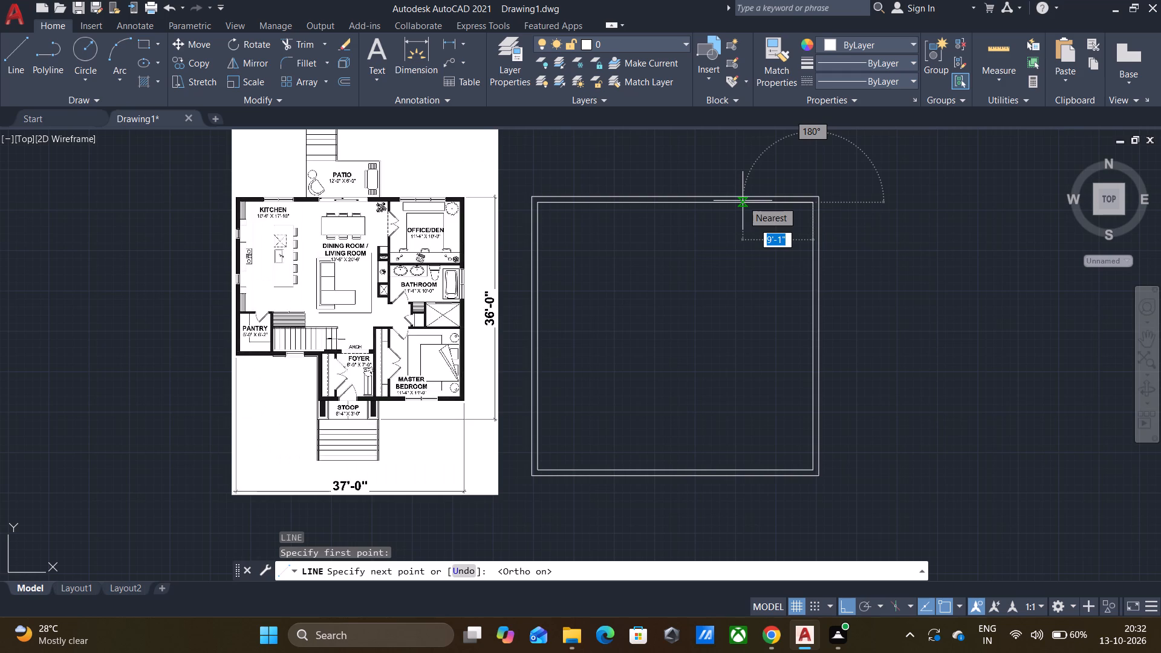
scroll(337, 218, "up", 2)
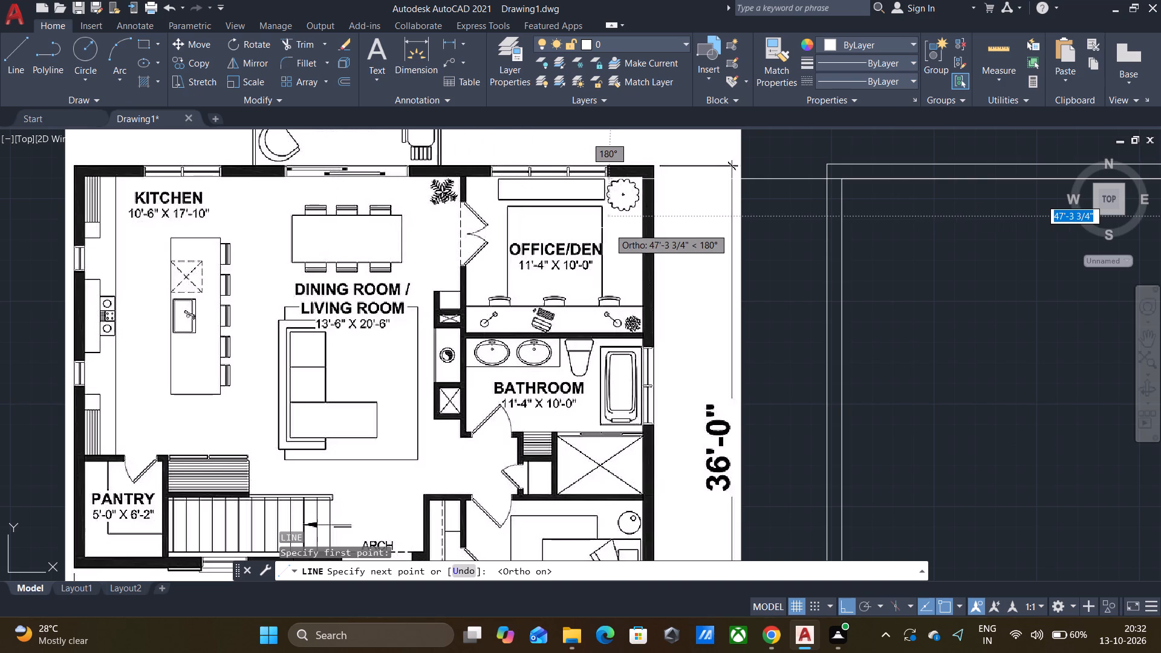
scroll(609, 228, "down", 1)
scroll(609, 228, "up", 1)
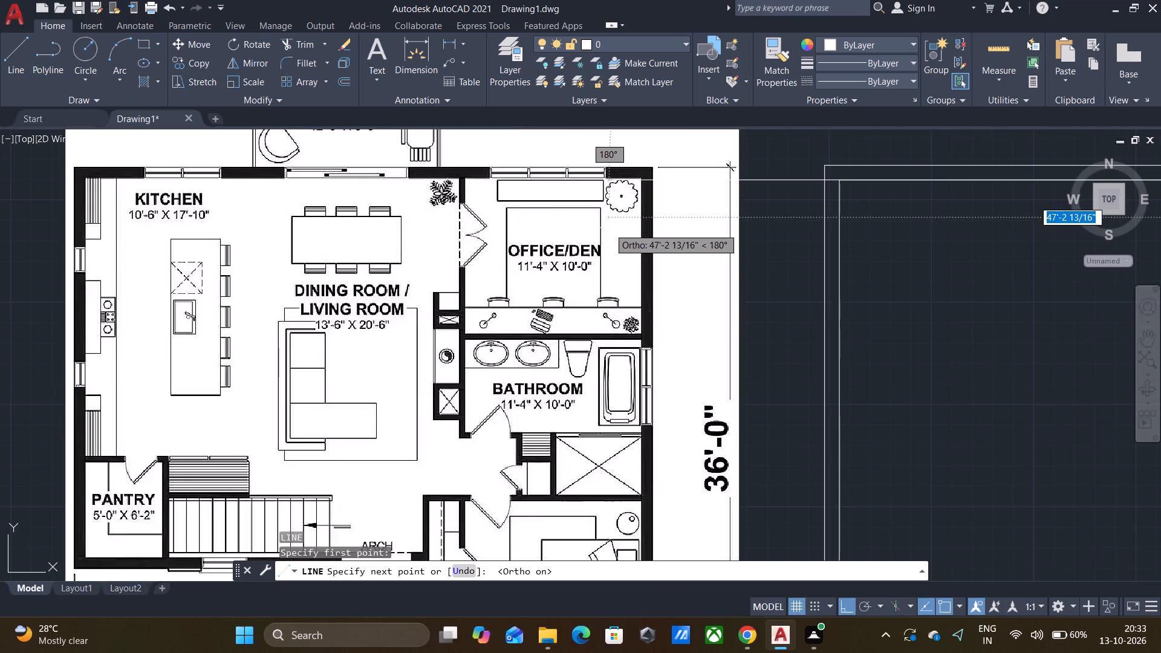
scroll(609, 228, "down", 1)
scroll(609, 228, "up", 1)
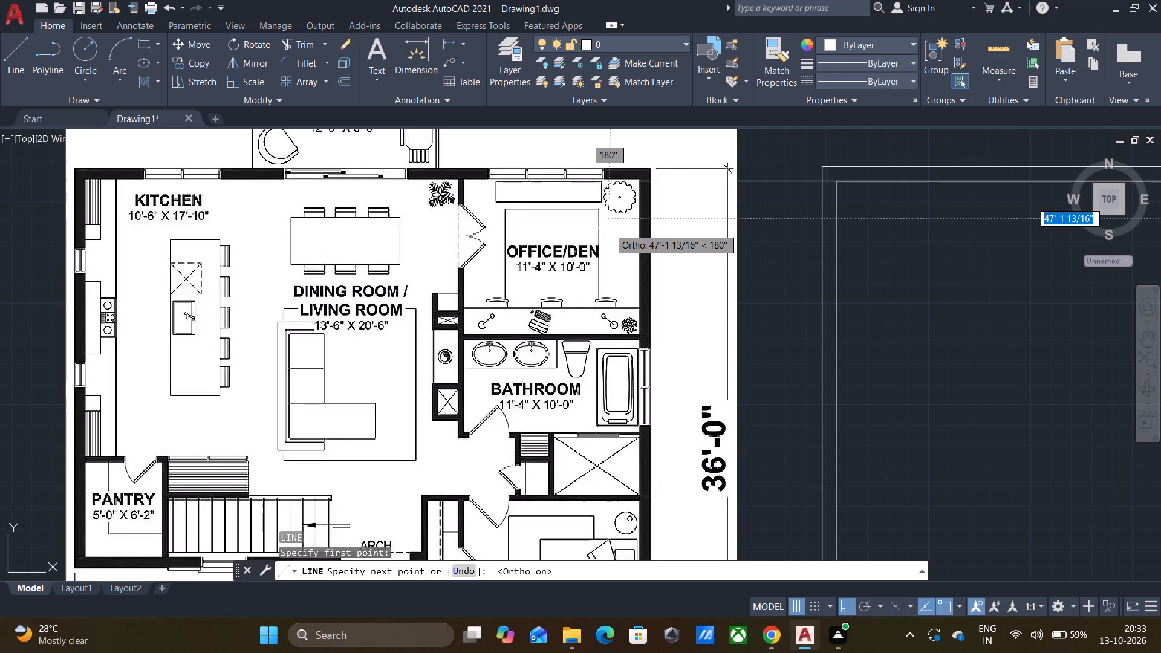
middle_click_drag(609, 228, 513, 207)
scroll(609, 228, "down", 1)
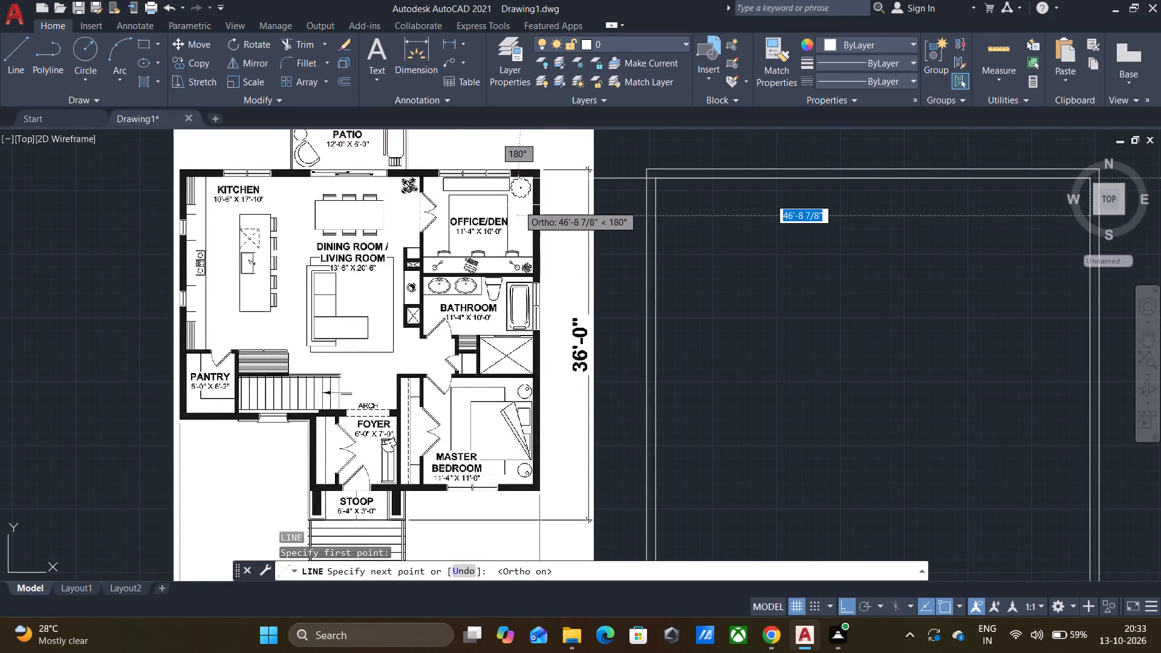
scroll(518, 205, "down", 1)
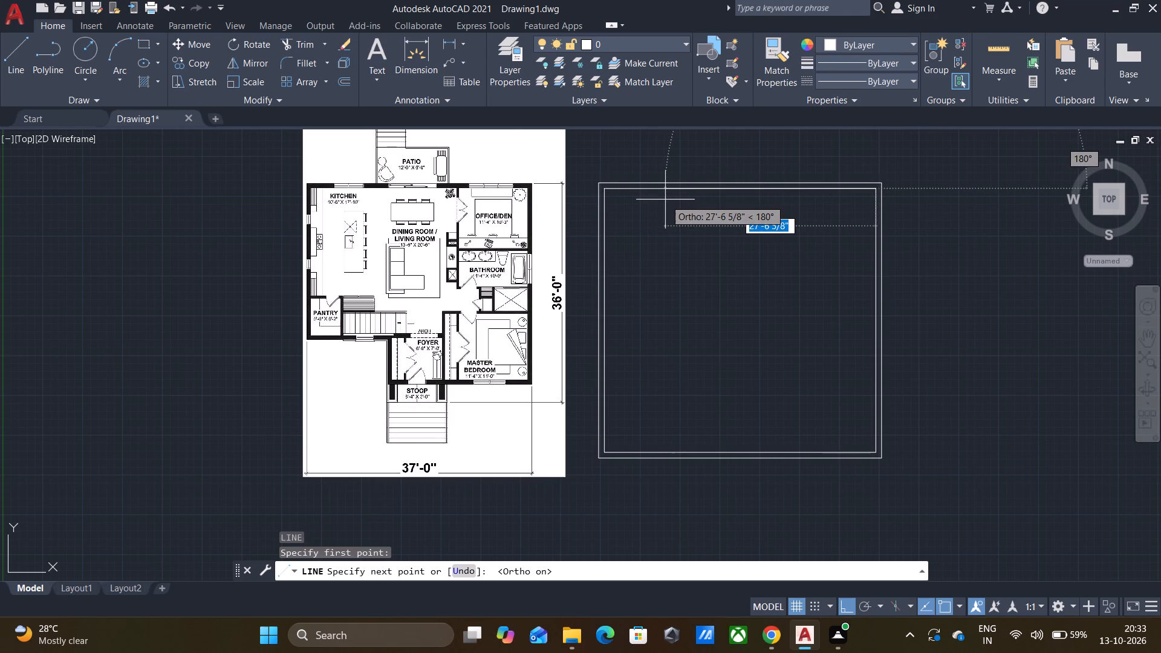
type("11'4\"")
key("Return")
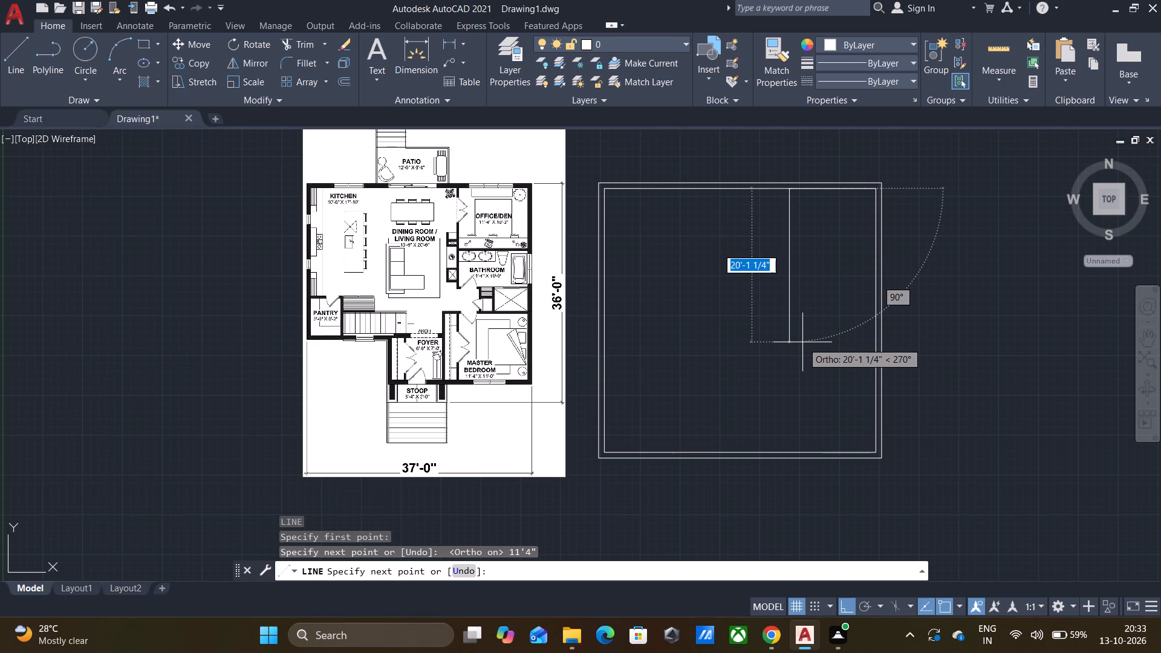
Continue the line 10' down and 11'4" right to the right inner wall face to outline the office/den.
type("10")
key("apostrophe")
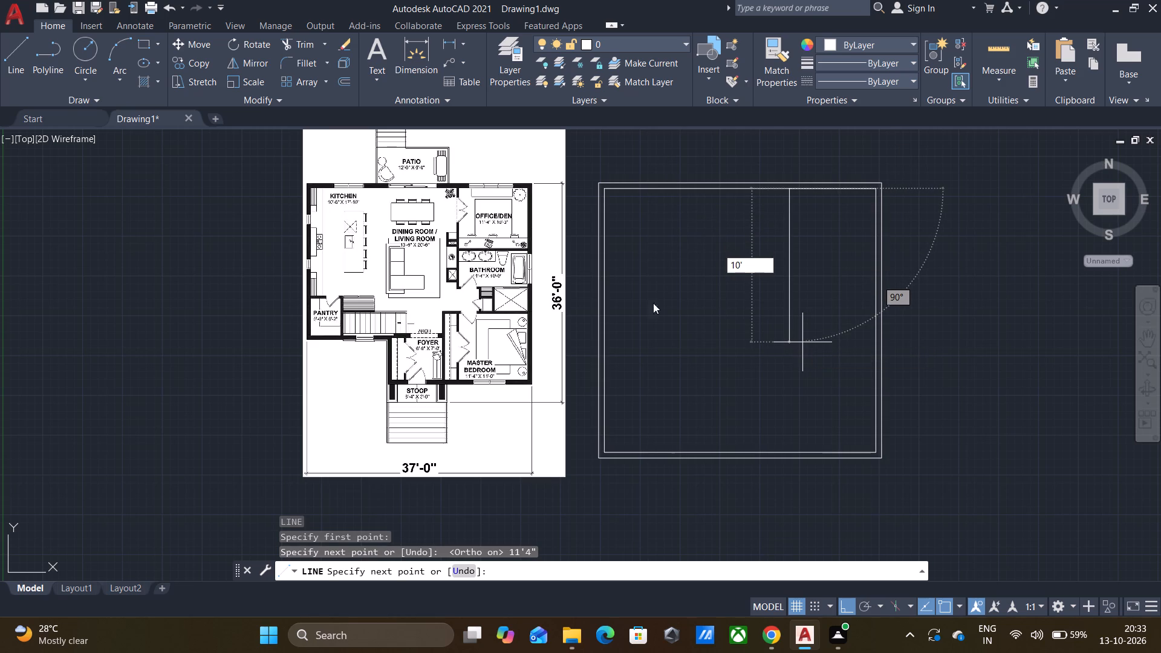
scroll(499, 221, "up", 2)
scroll(499, 221, "down", 2)
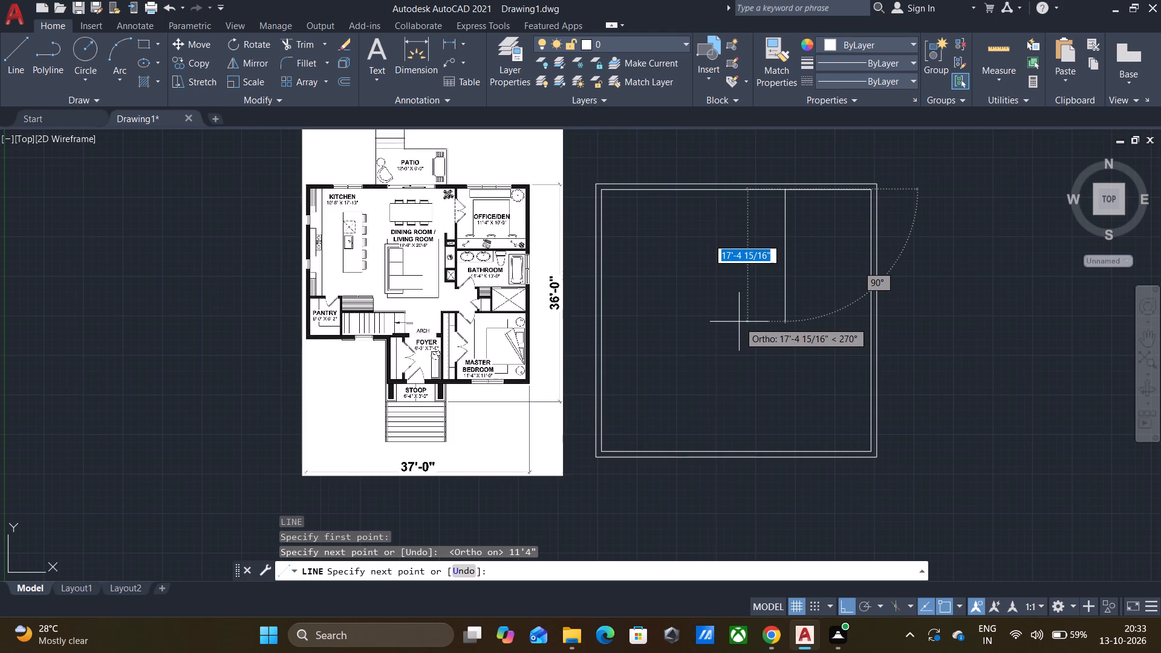
type("10")
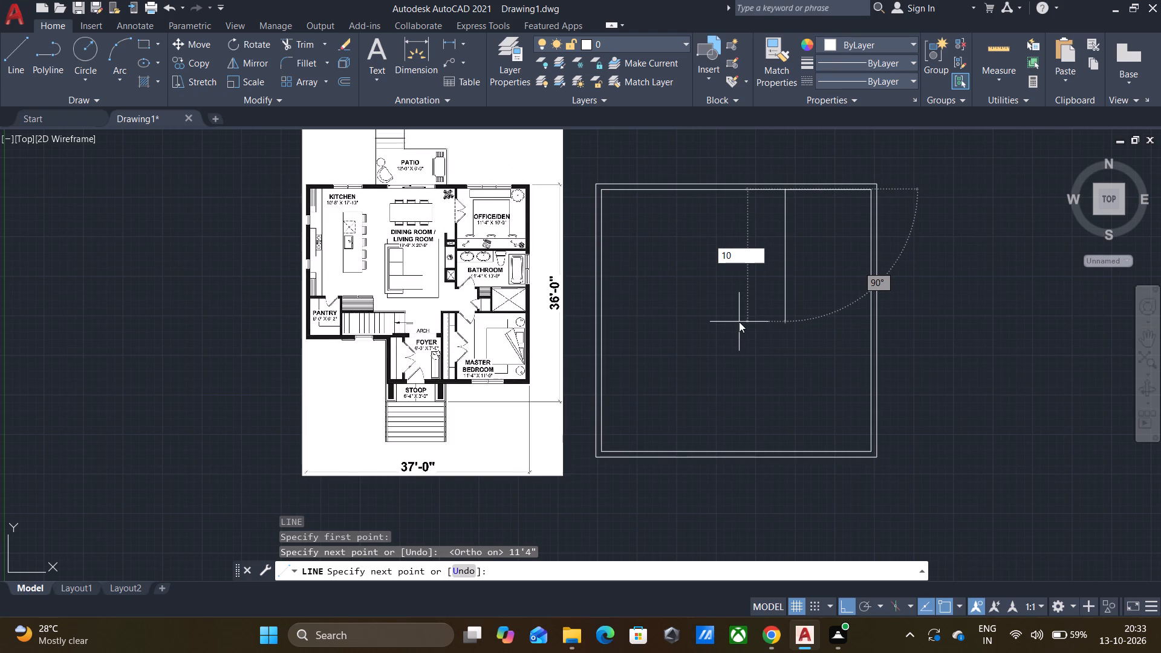
key("apostrophe")
key("Return")
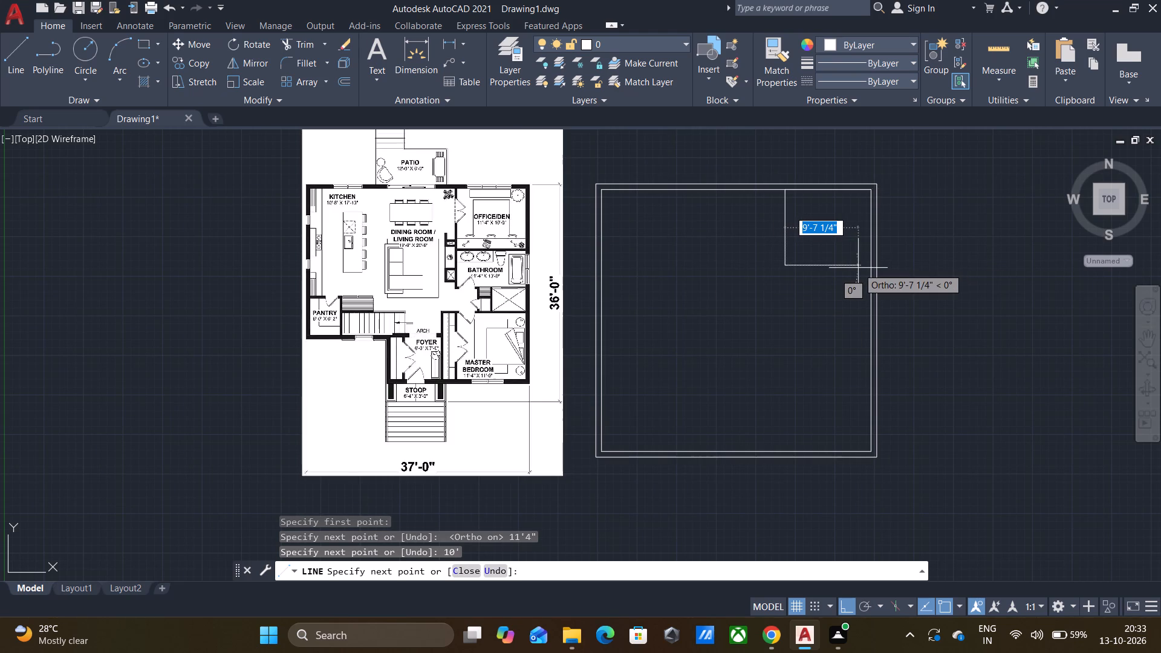
type("11'4\"")
key("Return")
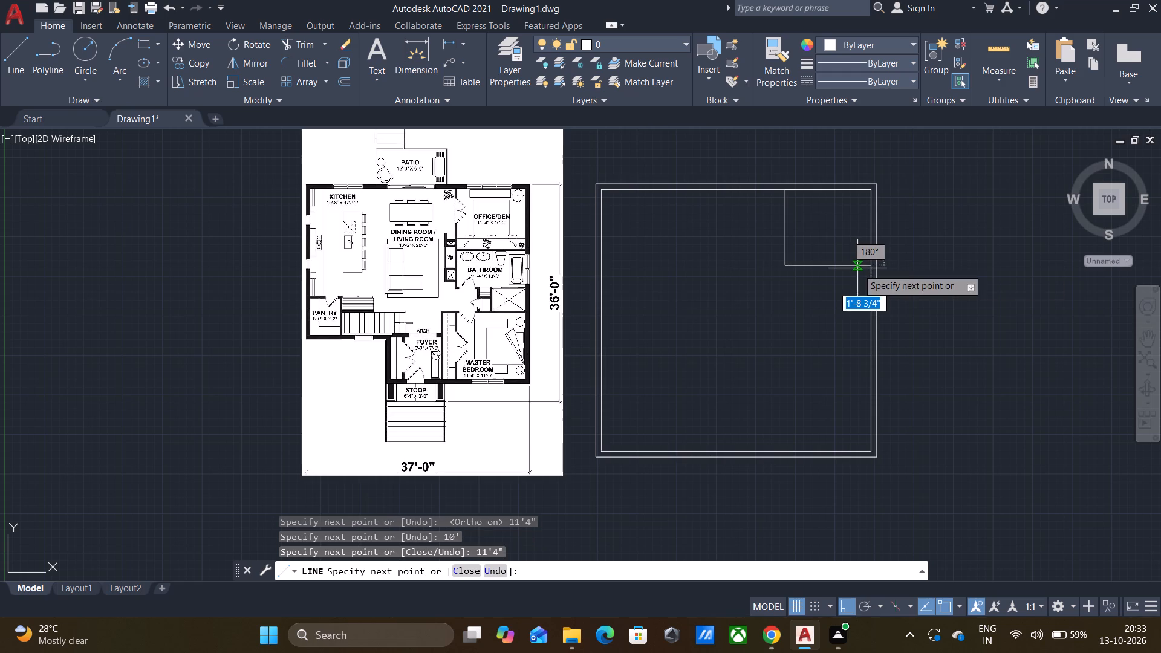
key("space")
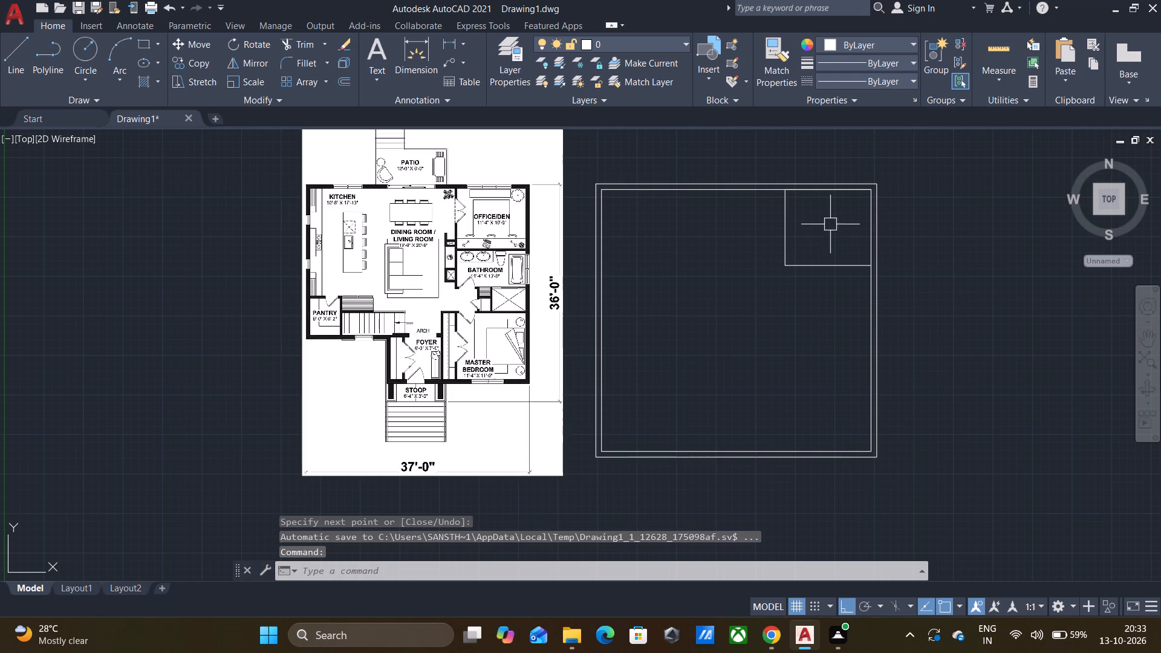
Delete the 11'4" construction line overlapping the top inner wall face above the office/den.
scroll(831, 213, "up", 2)
left_click(831, 155)
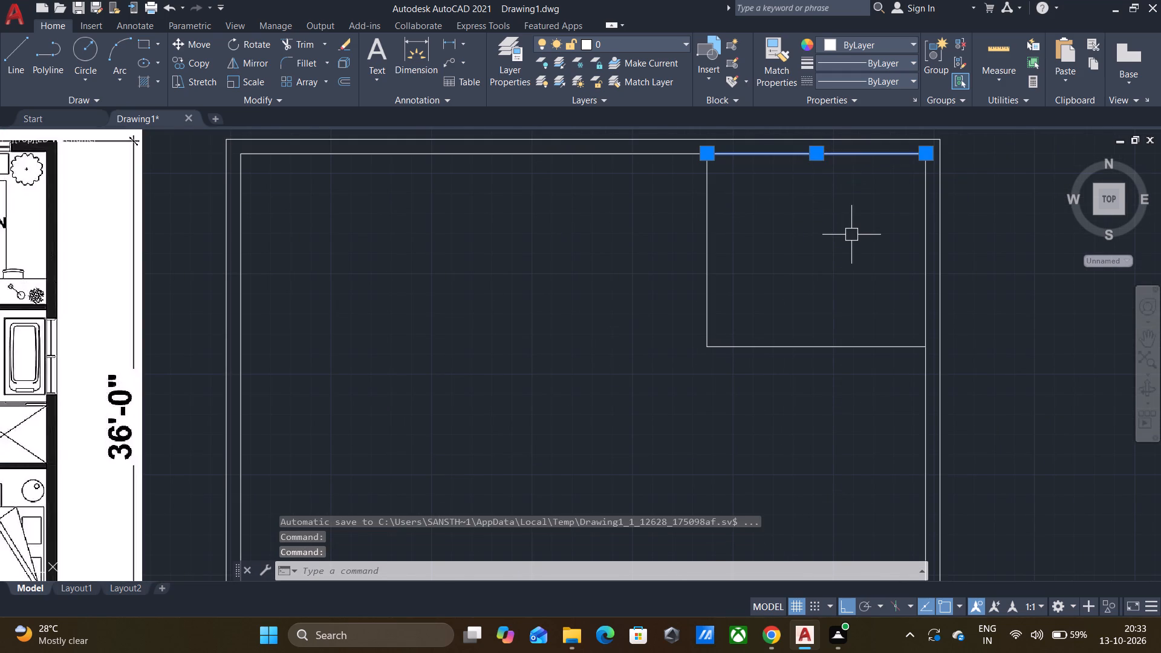
key("Delete")
Offset the office/den's left line outward to the left and its bottom line downward by 4" to form the interior walls.
scroll(850, 236, "up", 1)
scroll(842, 241, "down", 2)
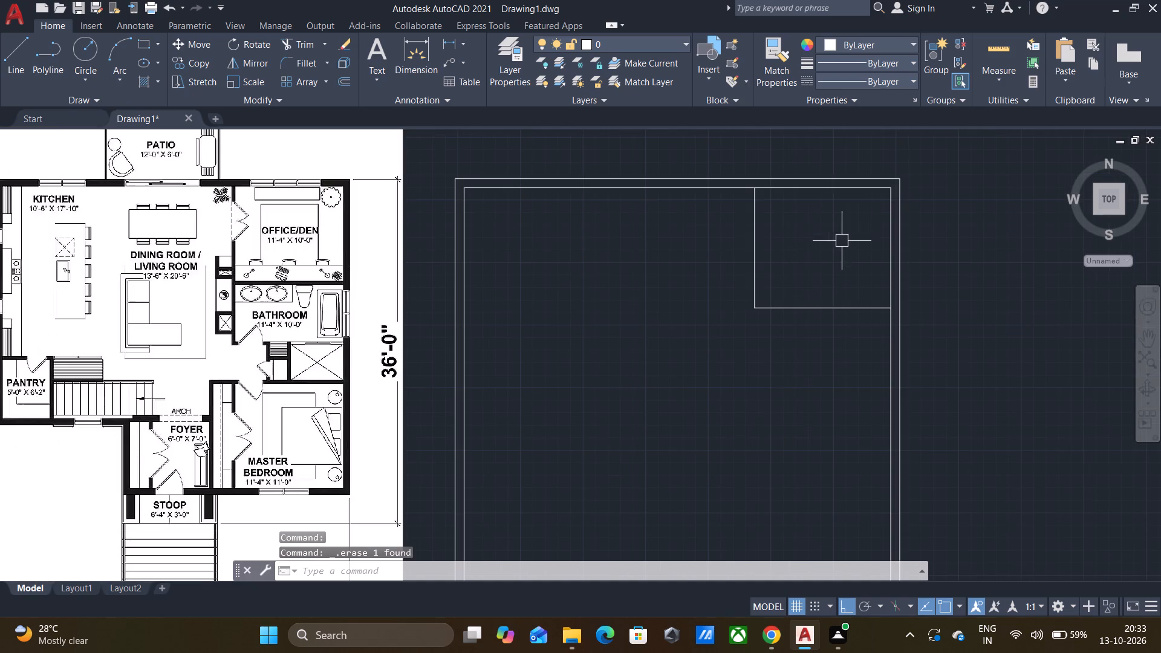
key("Escape")
key("o")
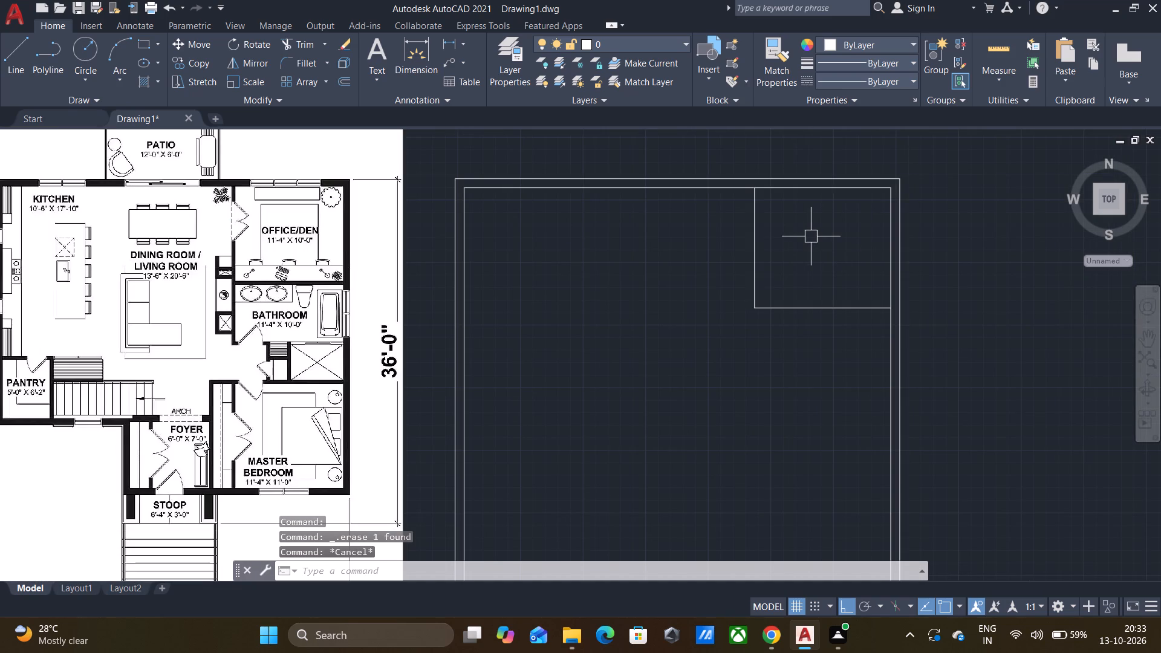
key("Return")
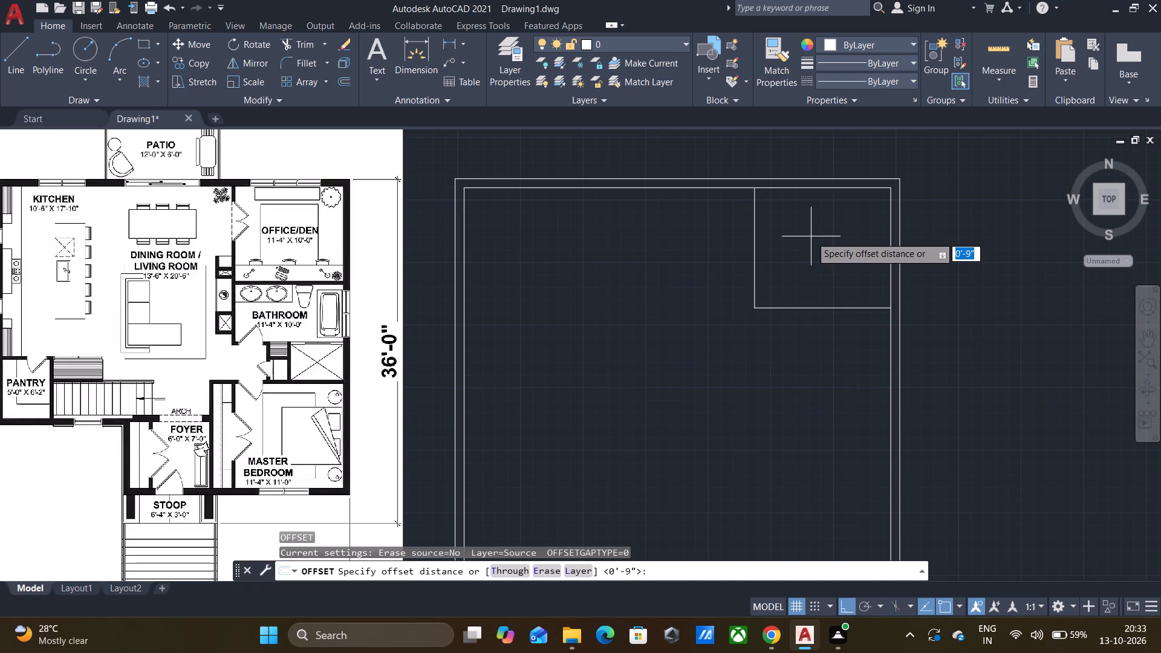
key("BackSpace")
key("4")
key("shift+quotedbl")
key("Return")
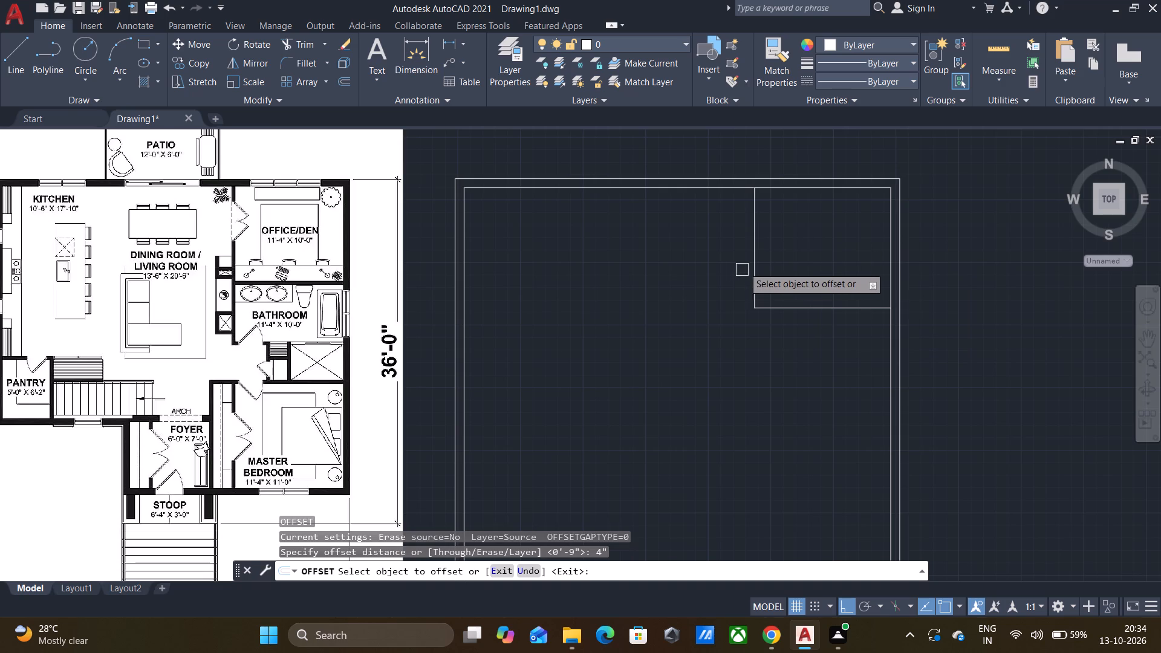
left_click(758, 259)
left_click(704, 265)
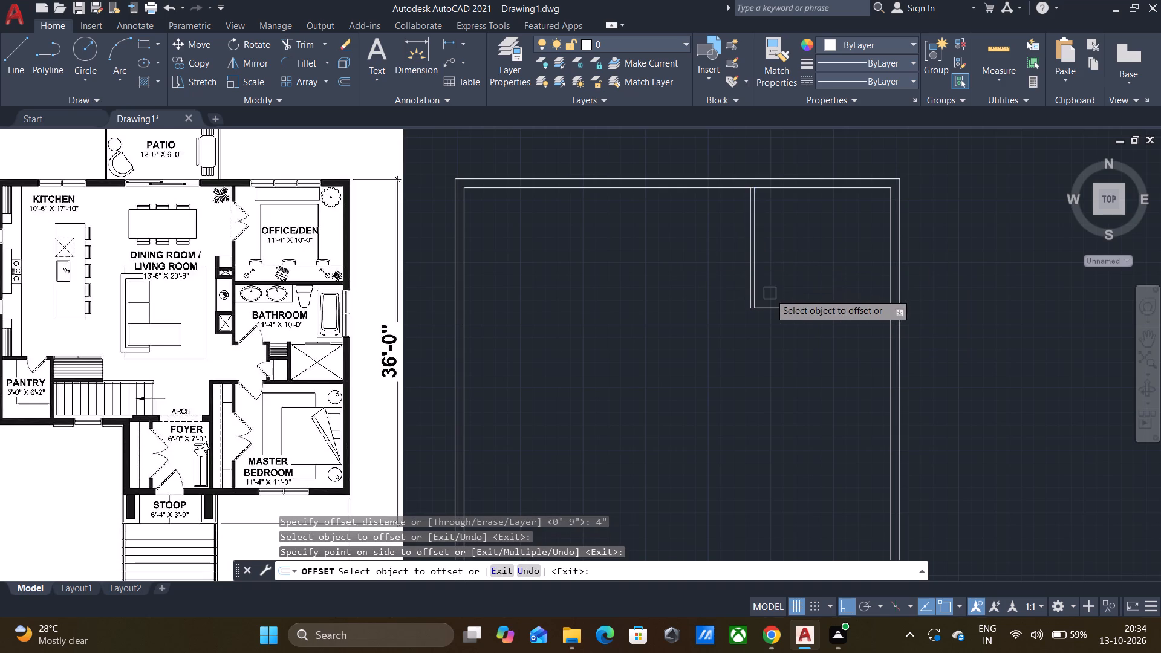
left_click(776, 305)
left_click(778, 343)
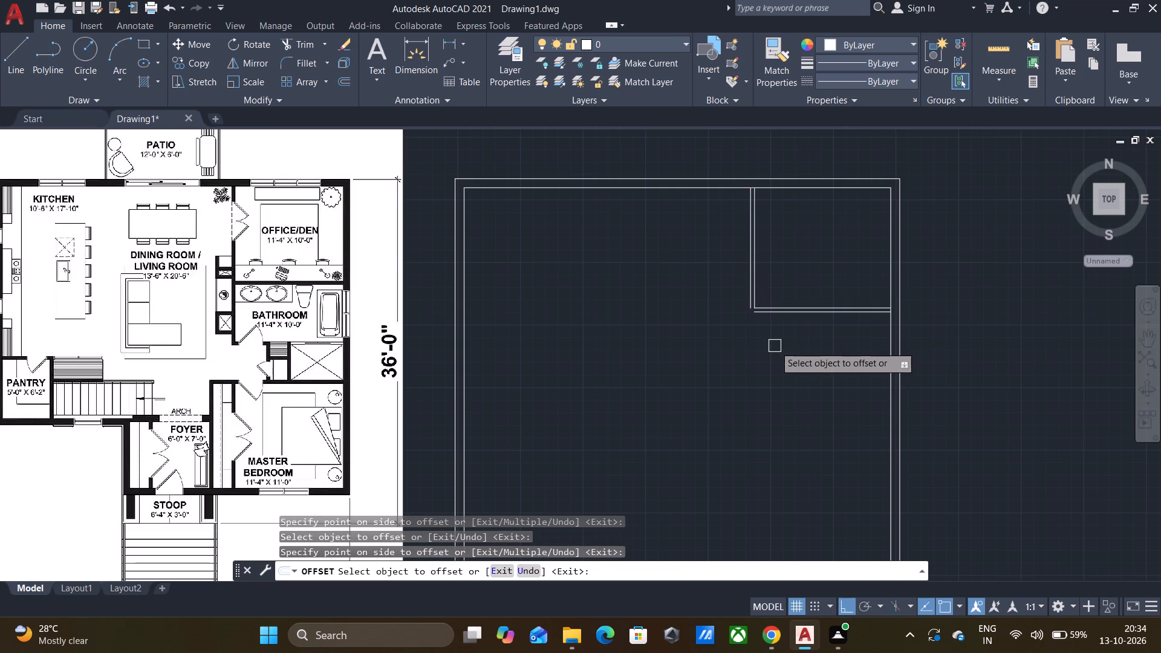
key("Escape")
Fillet the two offset wall lines into a sharp corner at the office/den's lower-left outer corner.
key("f")
key("Return")
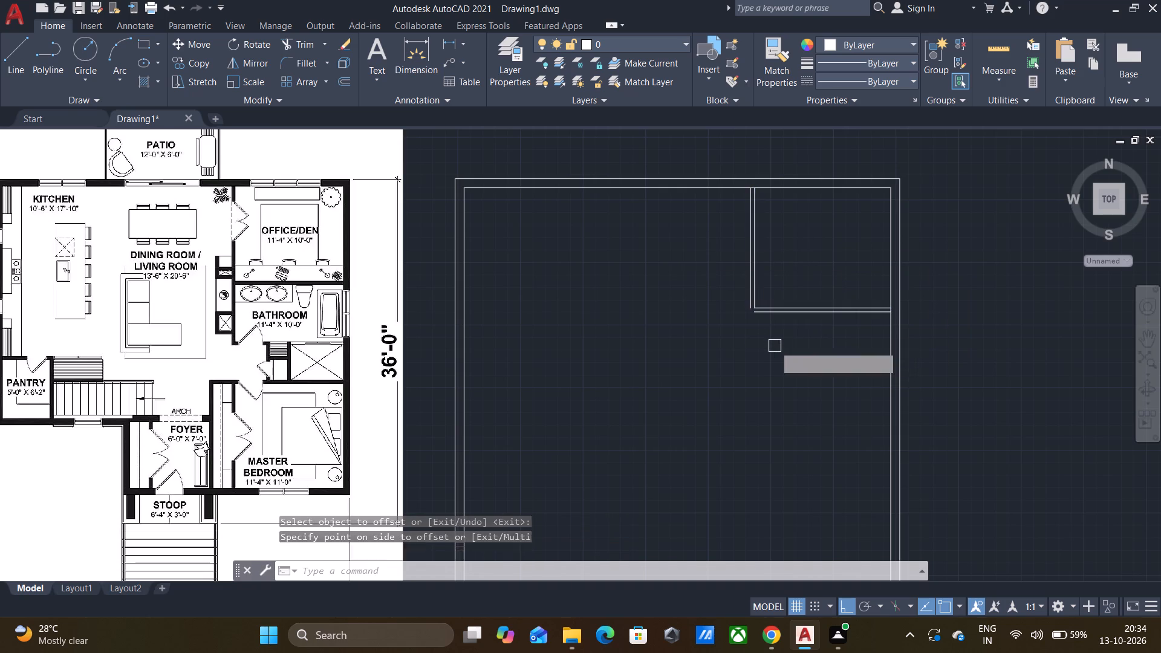
scroll(772, 330, "up", 2)
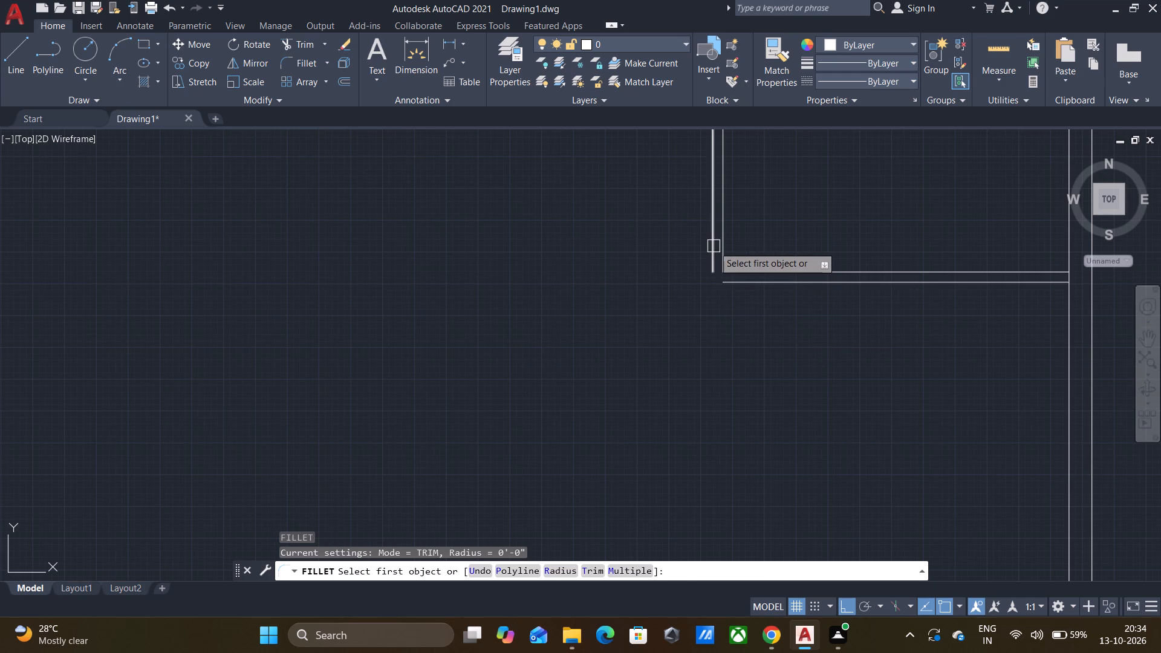
left_click(714, 246)
left_click(730, 283)
Set the current lineweight to 0.50 mm.
scroll(697, 323, "down", 1)
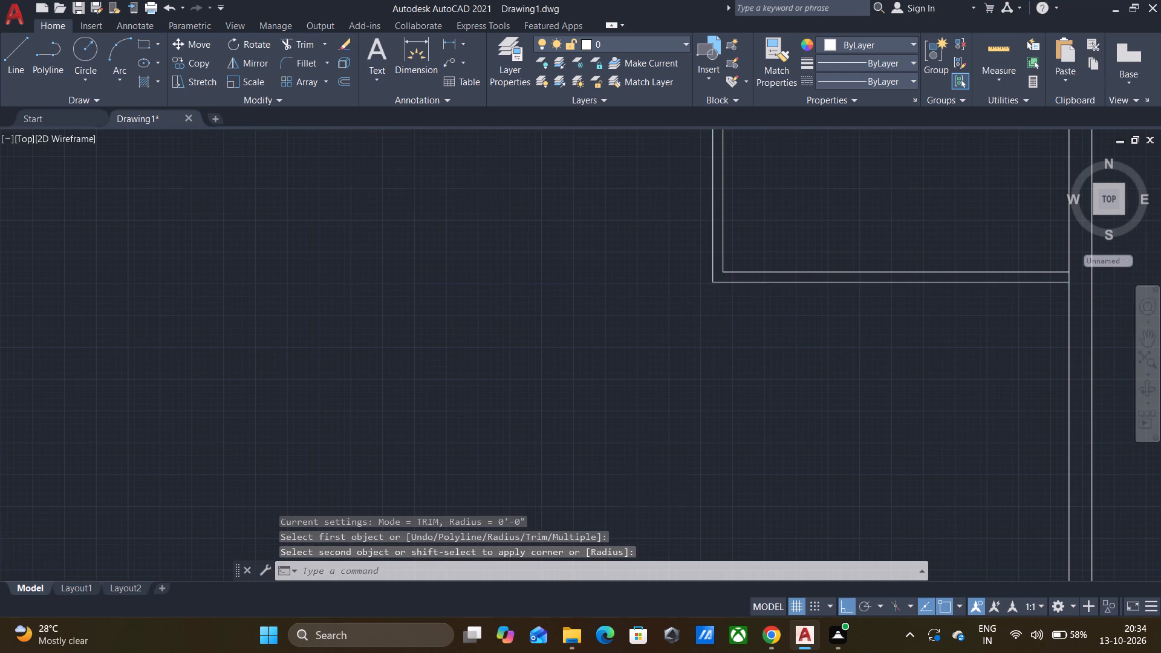
scroll(697, 323, "down", 1)
middle_click_drag(643, 316, 695, 314)
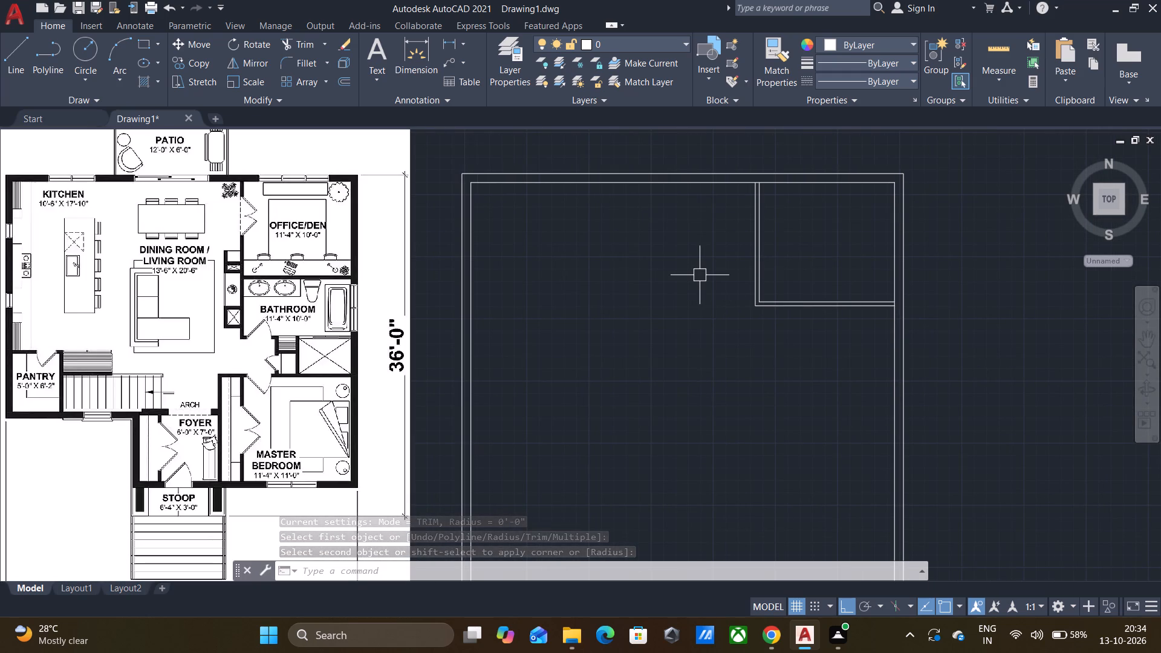
middle_click_drag(695, 276, 680, 280)
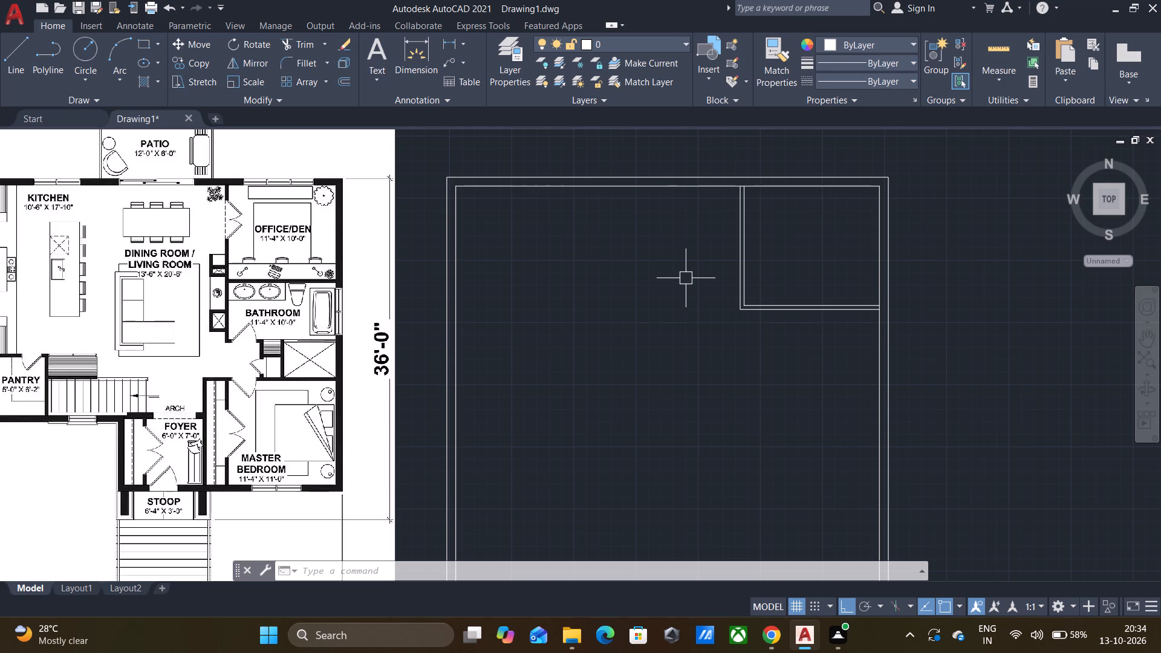
left_click(897, 65)
scroll(880, 143, "down", 2)
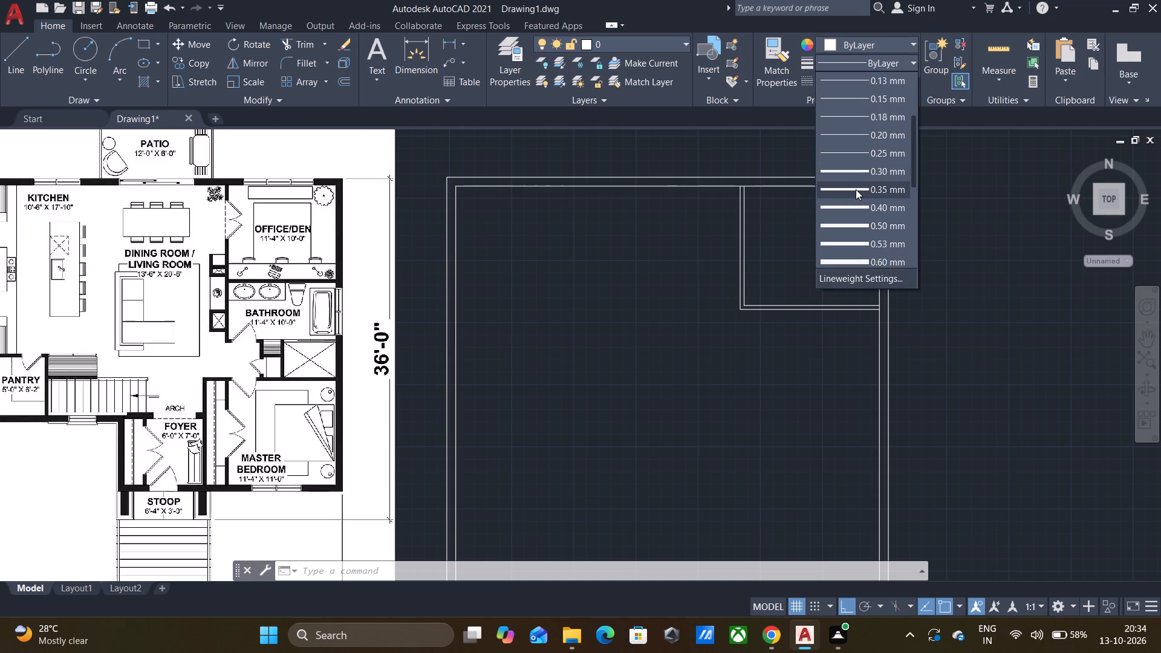
left_click(862, 226)
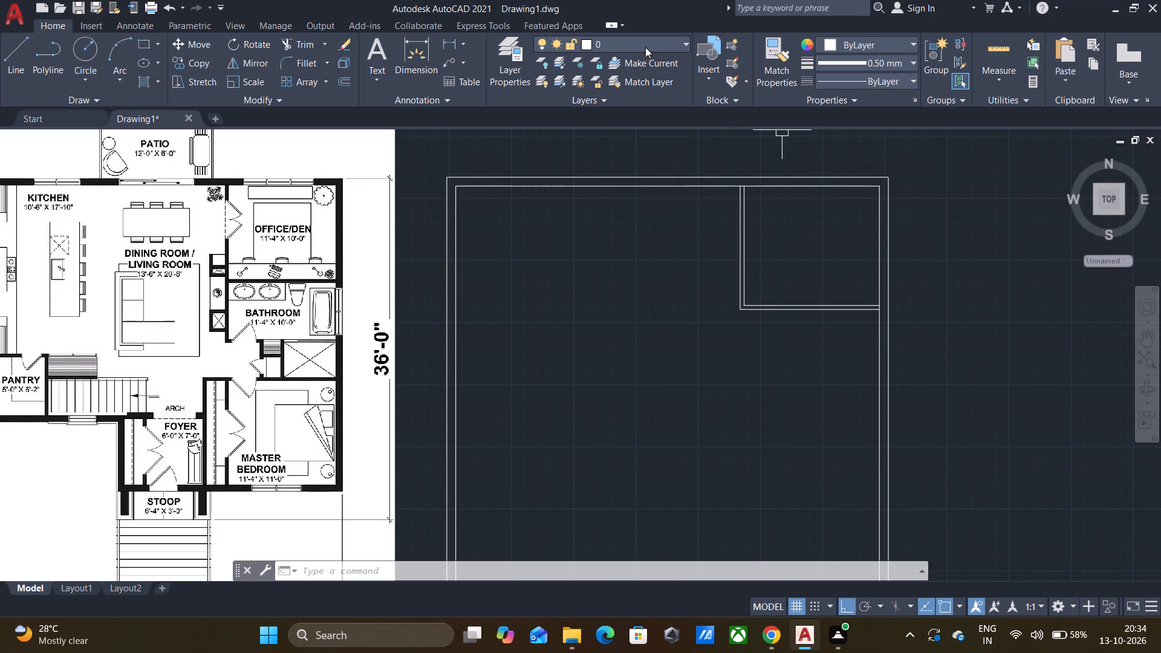
Set the lineweight of layer 0 to 0.53 mm.
left_click(642, 41)
left_click(512, 36)
left_click(516, 60)
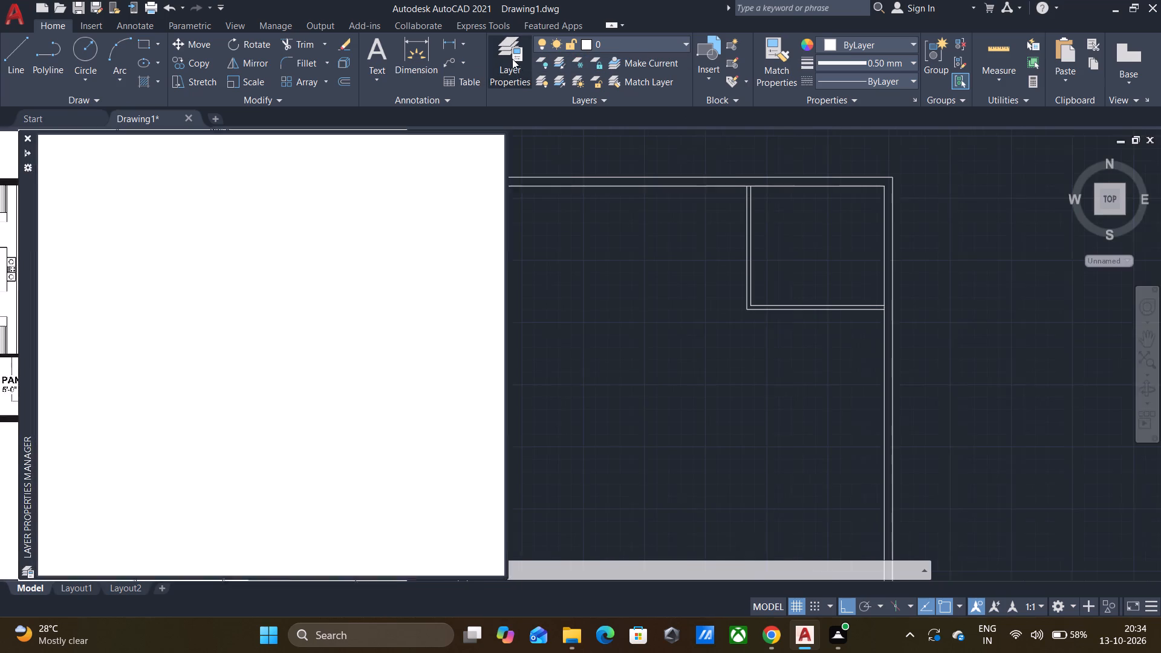
left_click(340, 194)
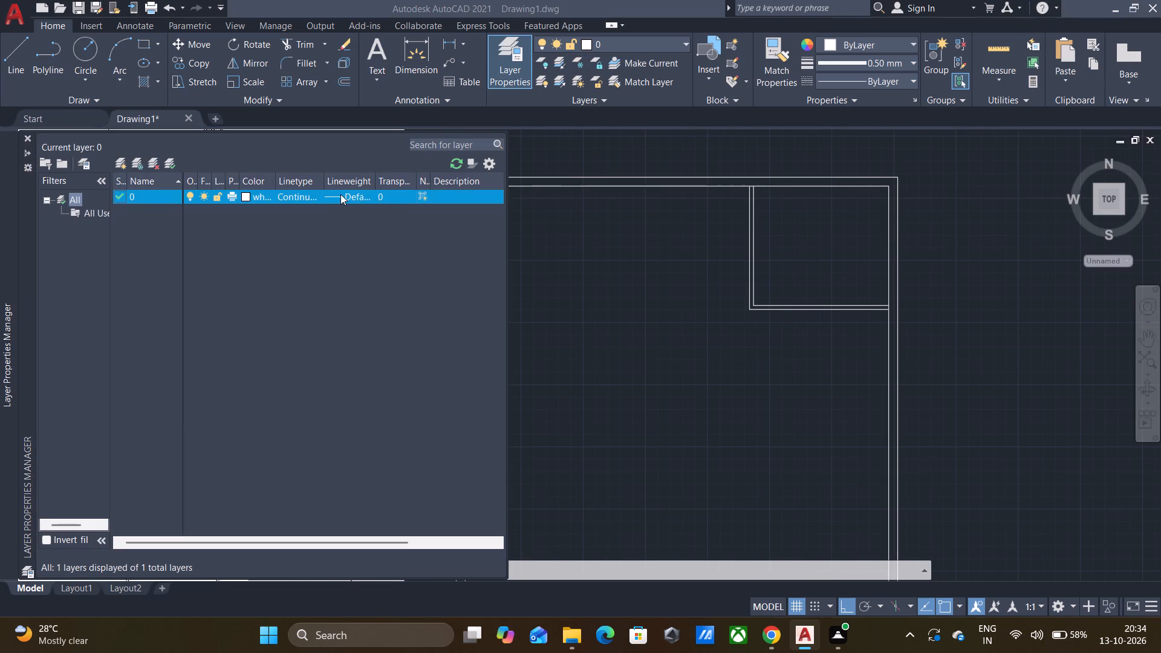
scroll(534, 230, "down", 3)
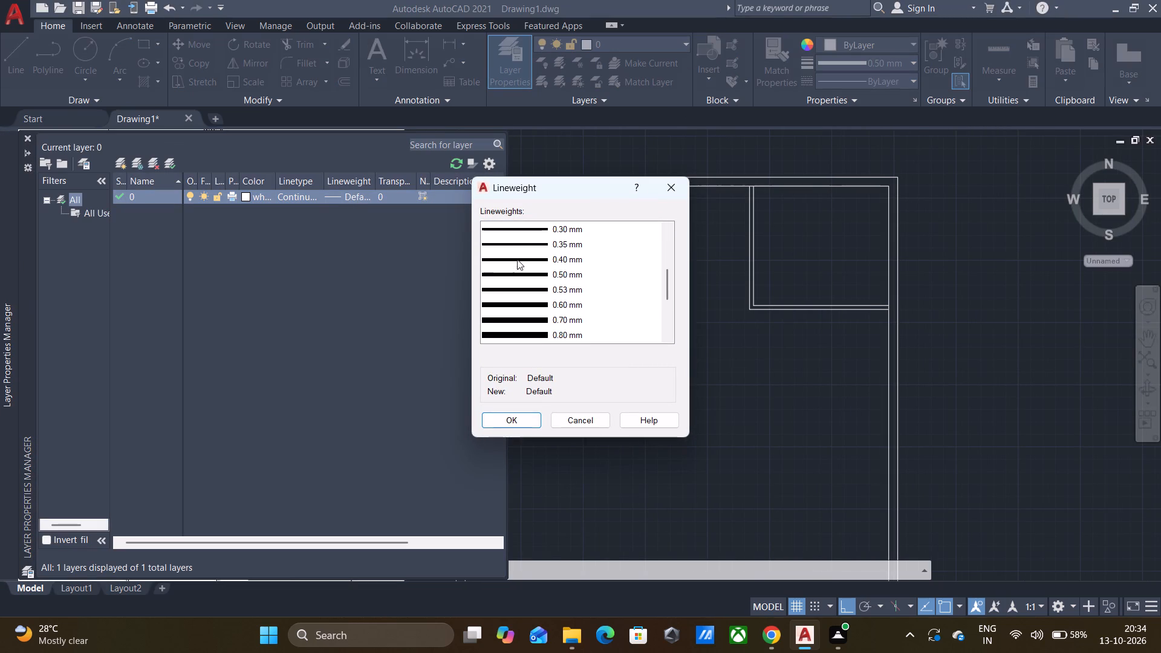
left_click(516, 287)
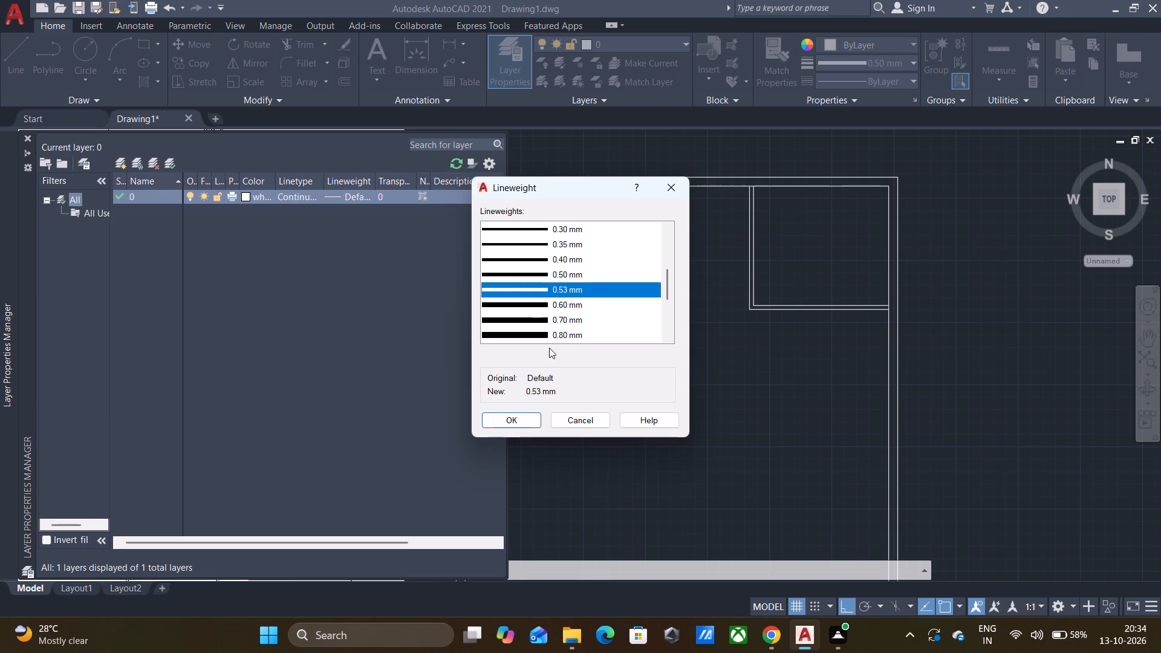
left_click(509, 423)
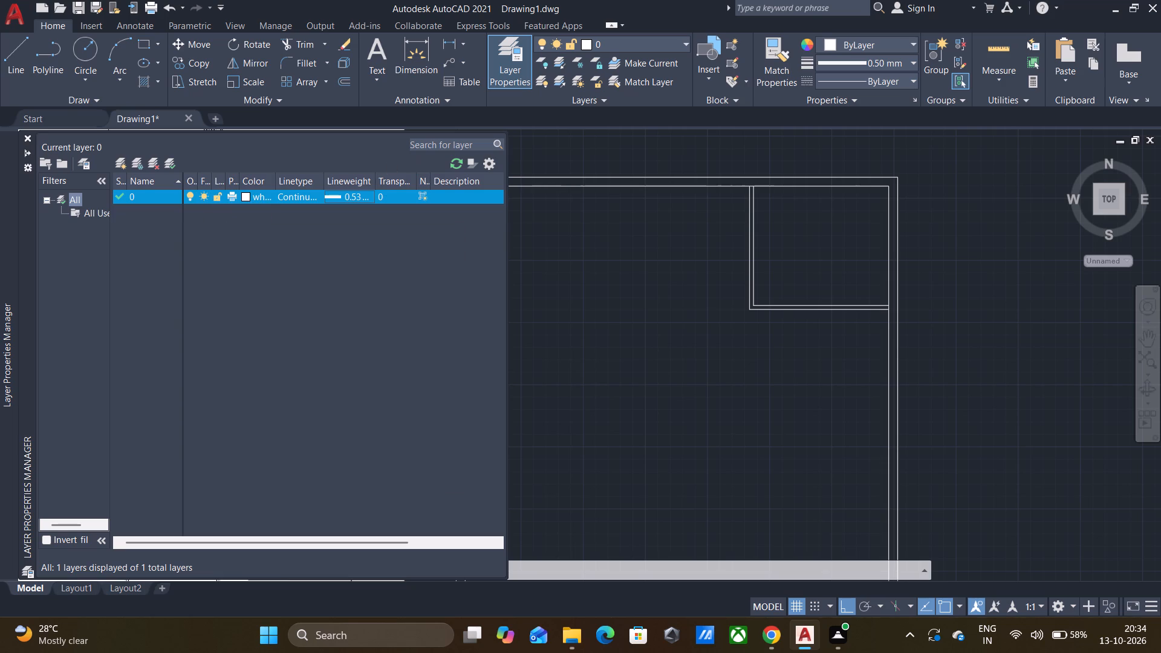
left_click(340, 146)
left_click(22, 133)
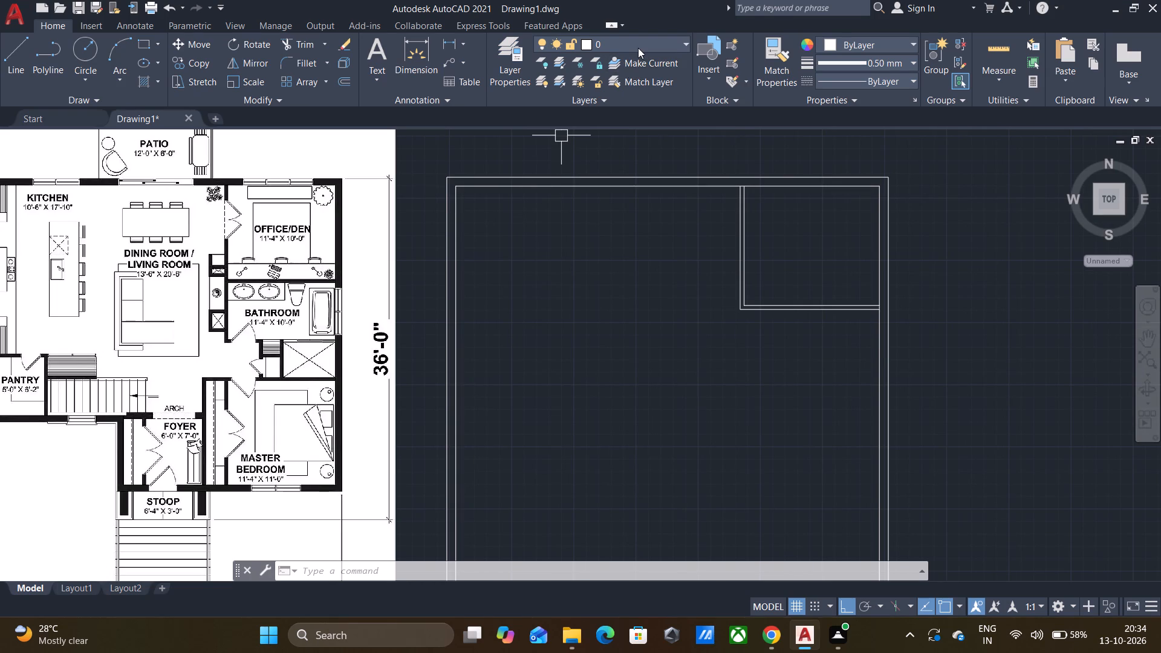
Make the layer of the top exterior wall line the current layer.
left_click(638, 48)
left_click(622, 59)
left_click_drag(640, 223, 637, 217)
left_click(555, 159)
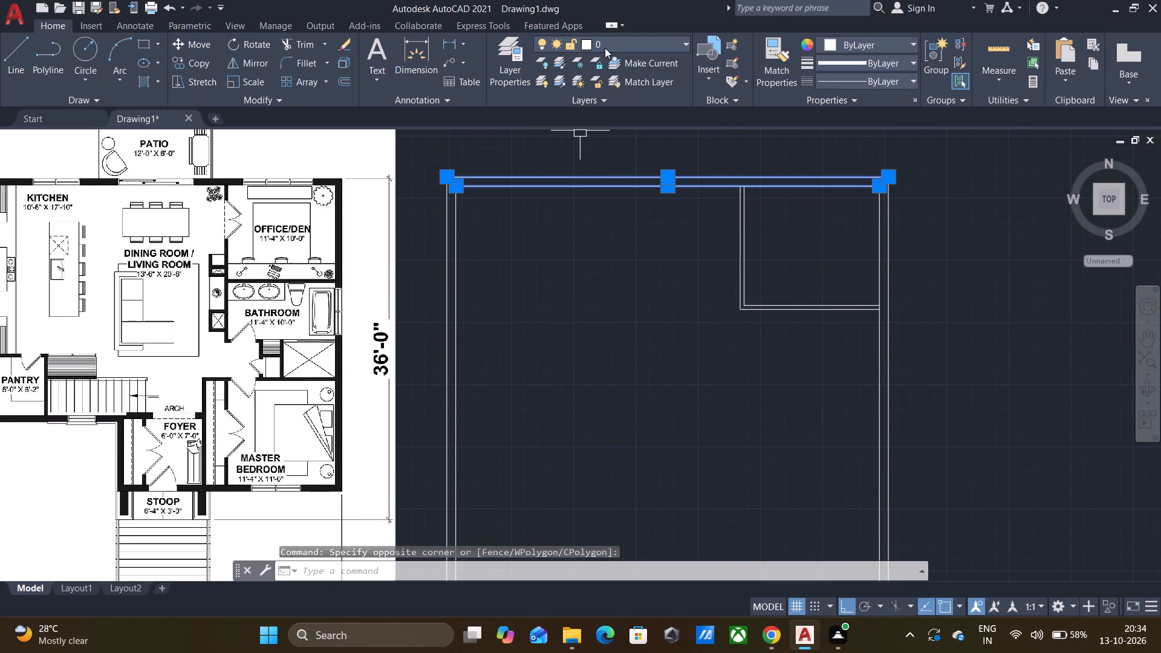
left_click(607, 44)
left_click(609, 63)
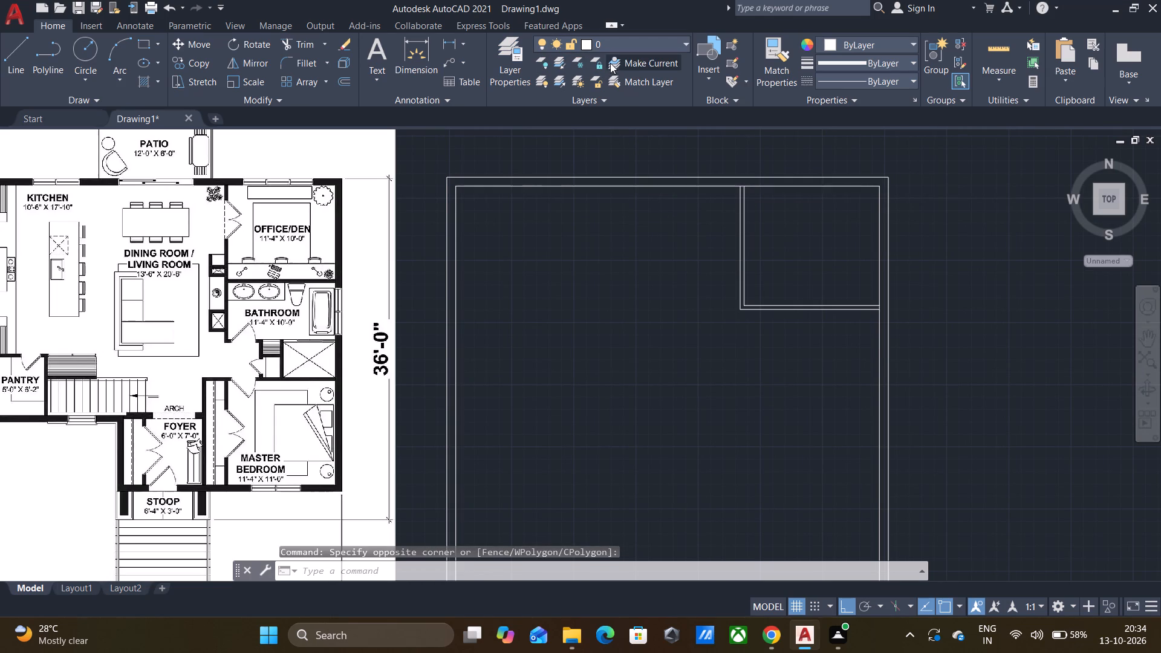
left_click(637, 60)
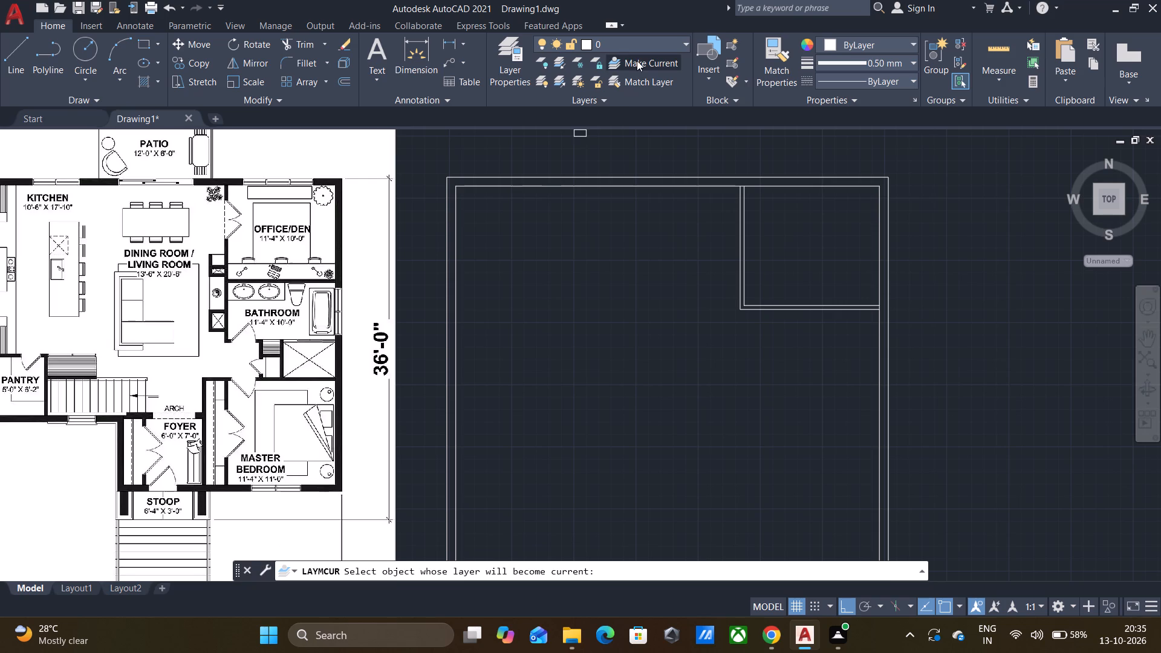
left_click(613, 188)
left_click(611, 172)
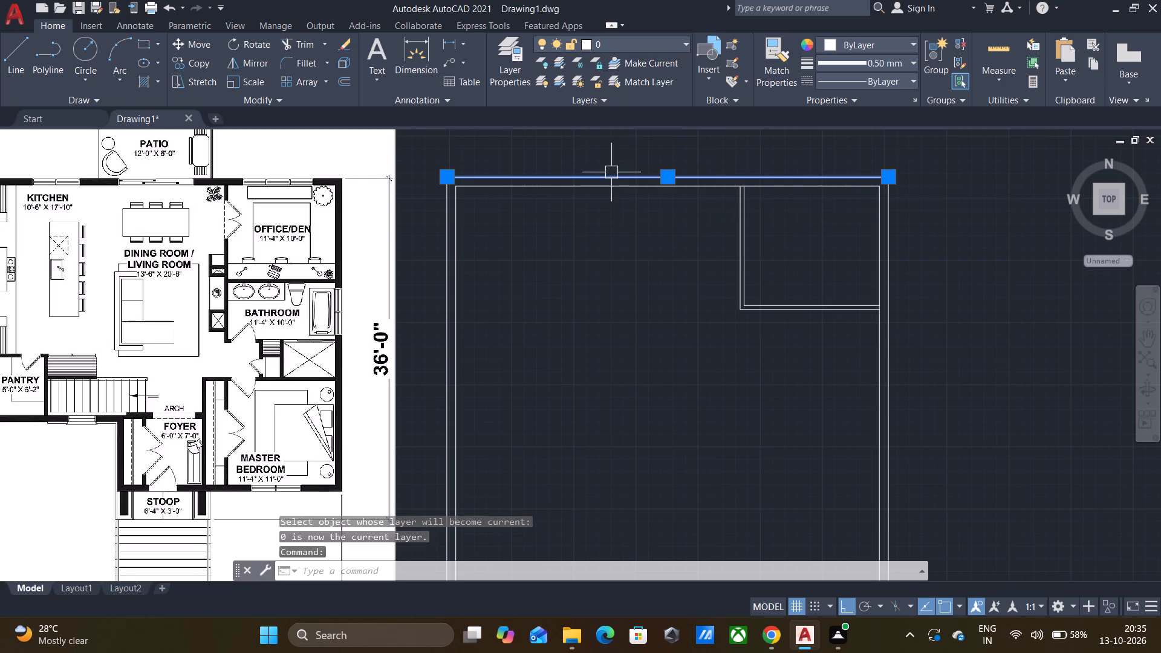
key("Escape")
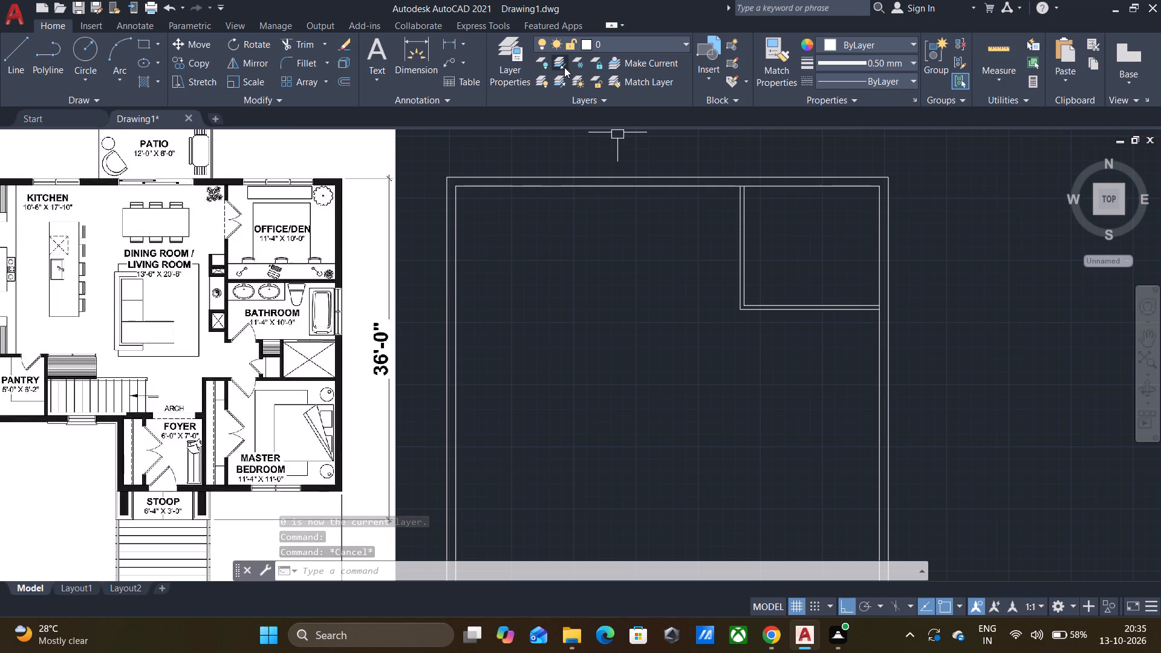
Create a new layer named WALLS.
left_click(654, 48)
left_click(519, 54)
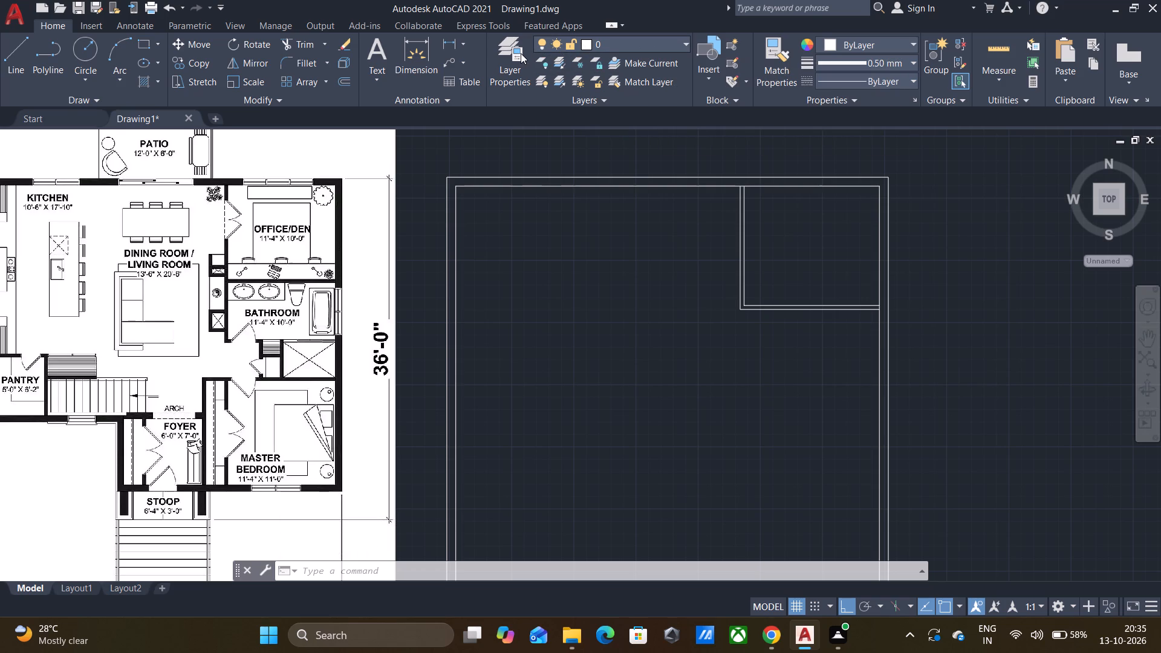
left_click(521, 53)
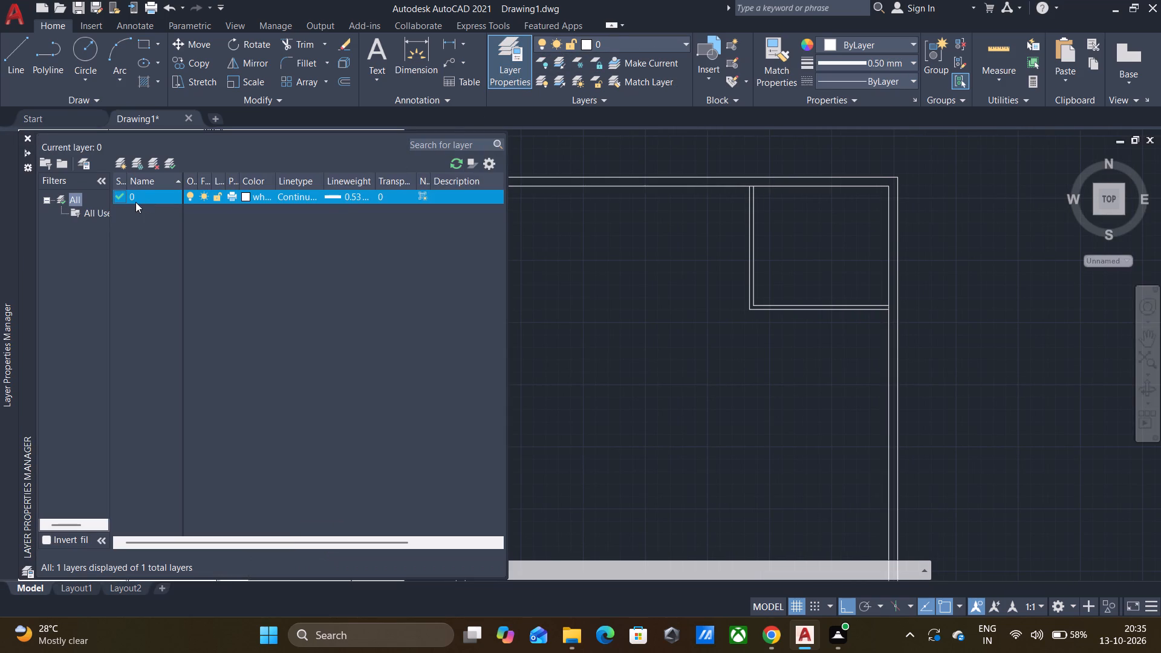
left_click(122, 166)
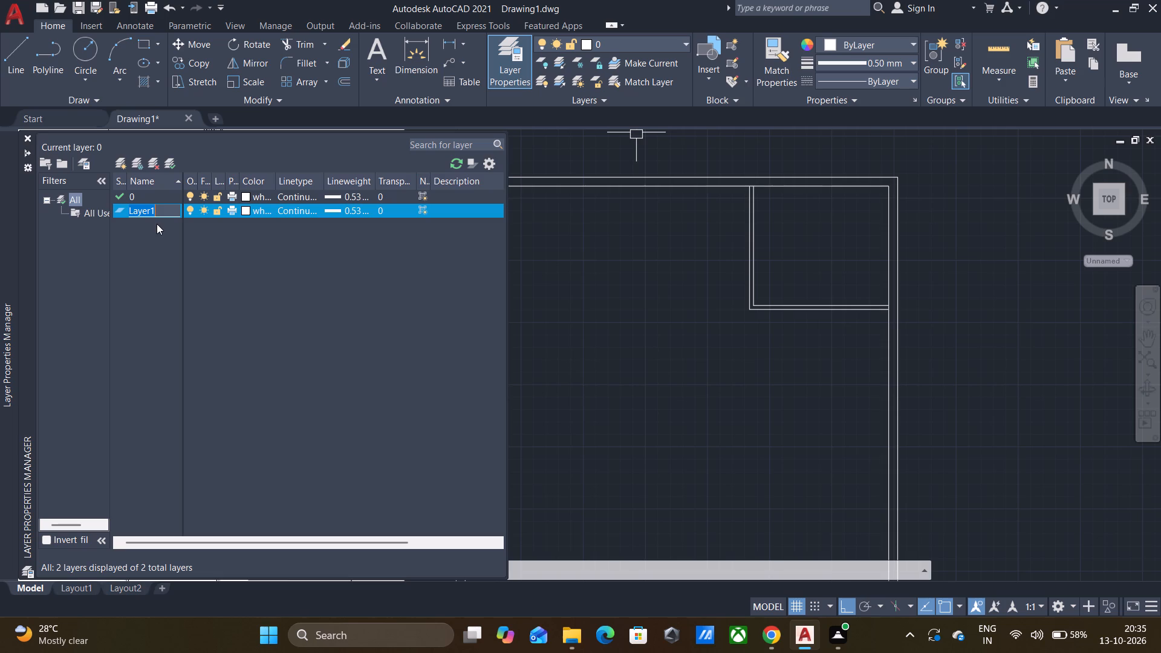
key("BackSpace")
type("WALLS")
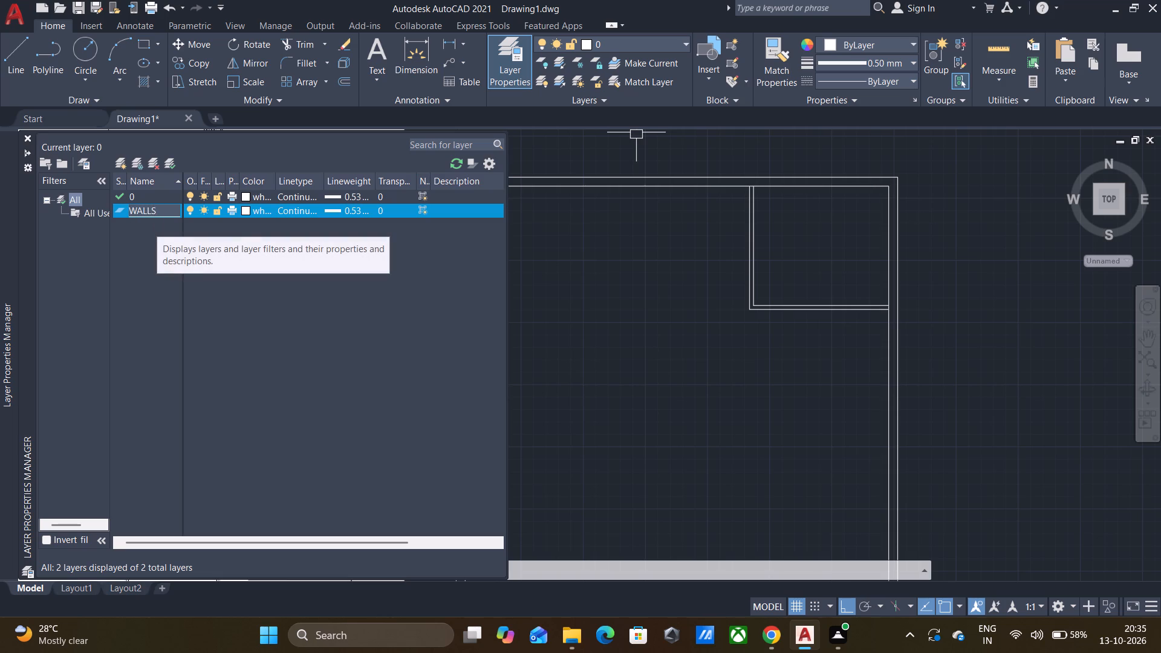
key("Return")
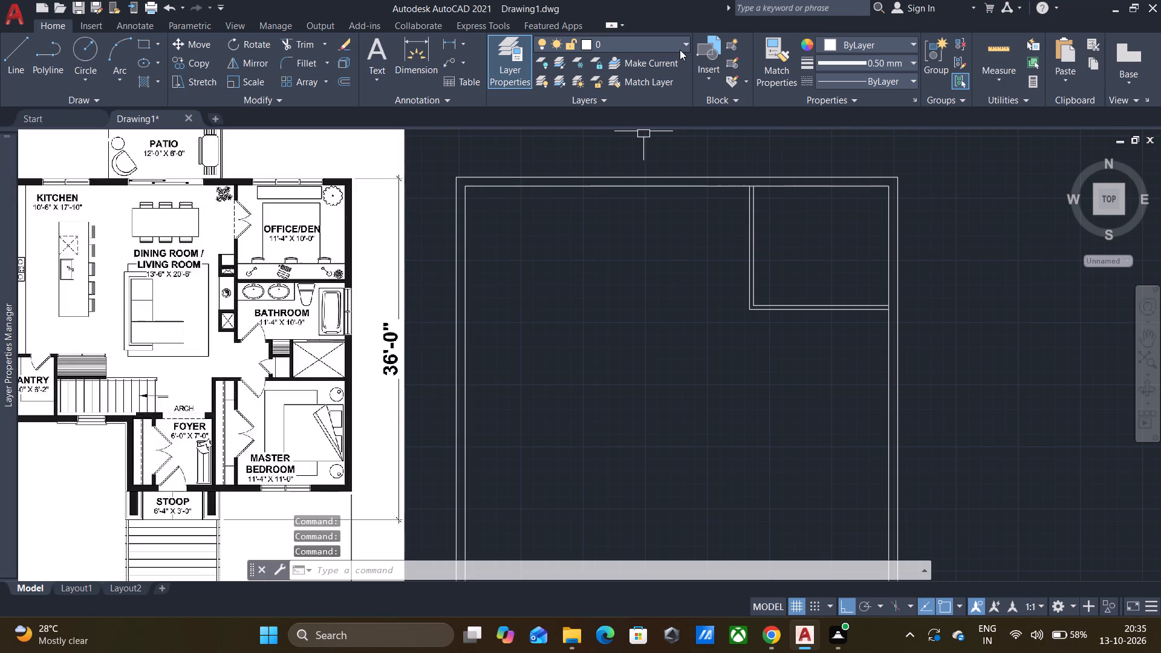
Make WALLS the current layer.
left_click(680, 46)
left_click(639, 80)
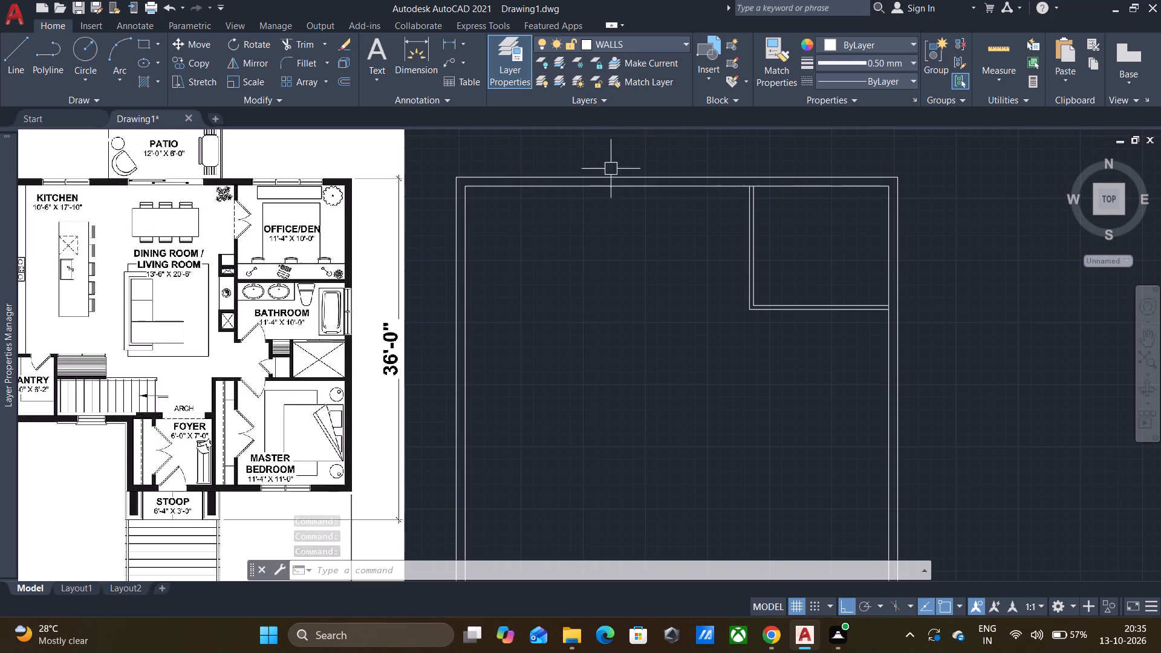
Move the two top exterior wall lines to the WALLS layer.
left_click(629, 210)
left_click(585, 151)
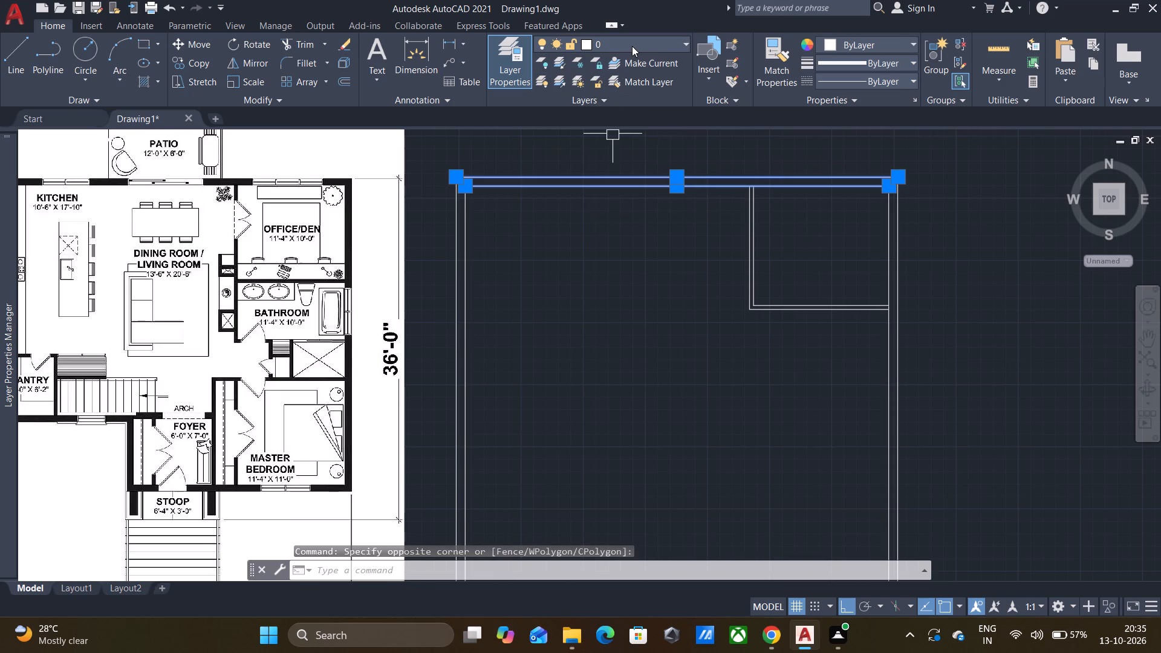
left_click(632, 46)
left_click(622, 79)
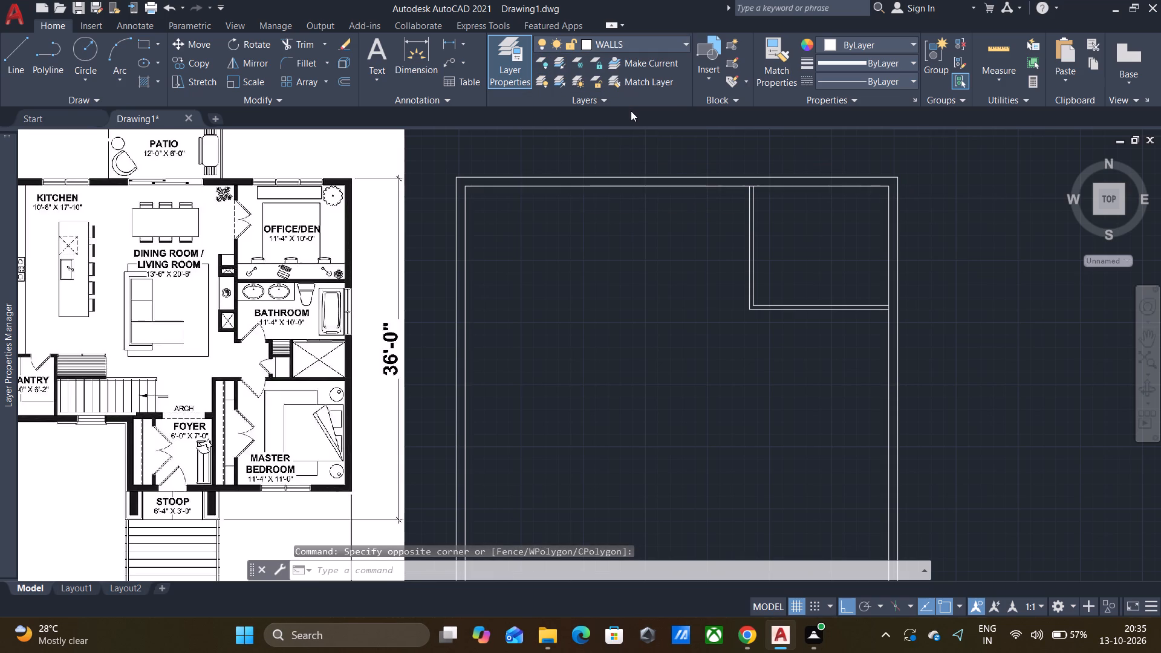
scroll(593, 186, "up", 1)
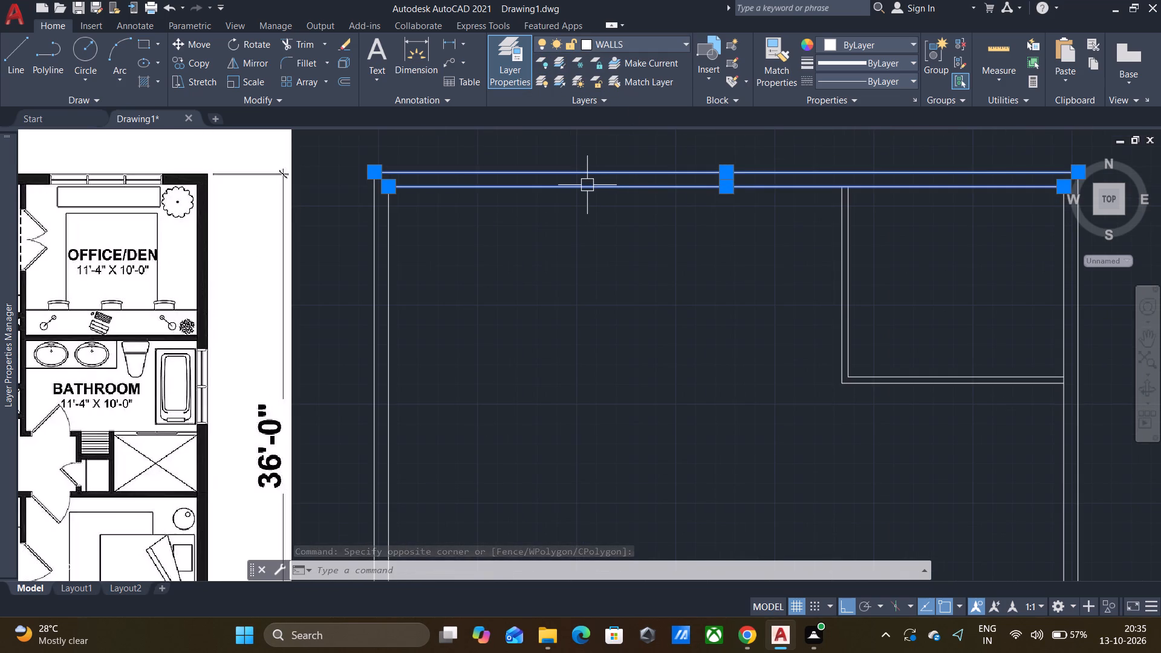
key("Escape")
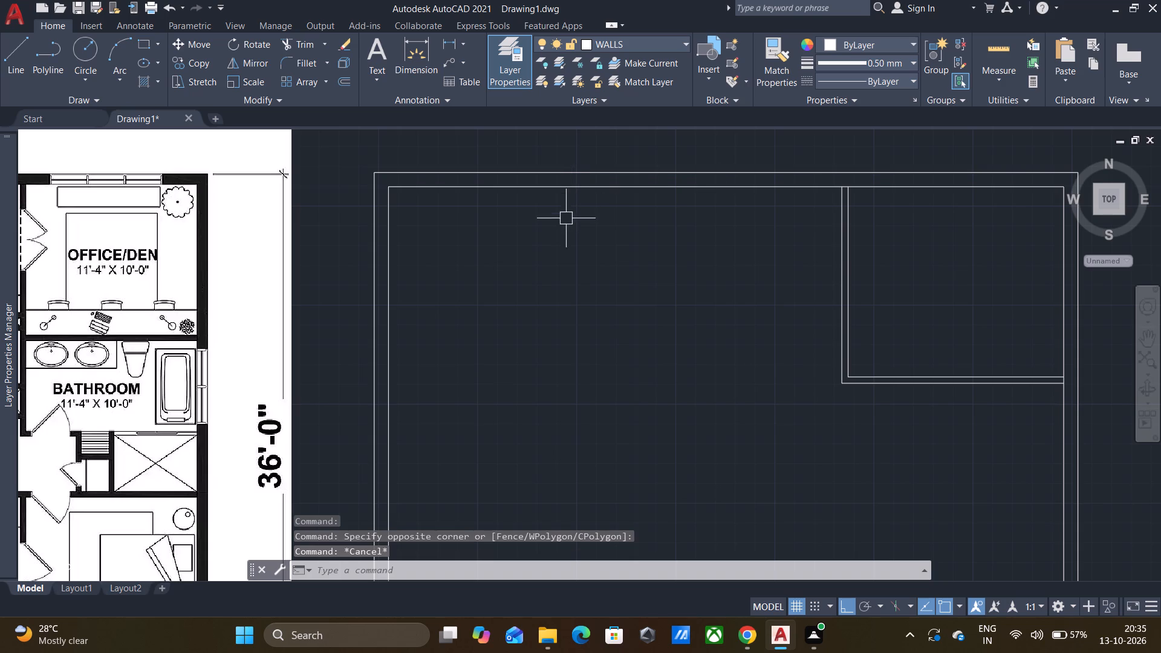
Look through the linetypes available to load from acad.lin for one suitable for the walls.
middle_click(574, 228)
scroll(574, 228, "down", 1)
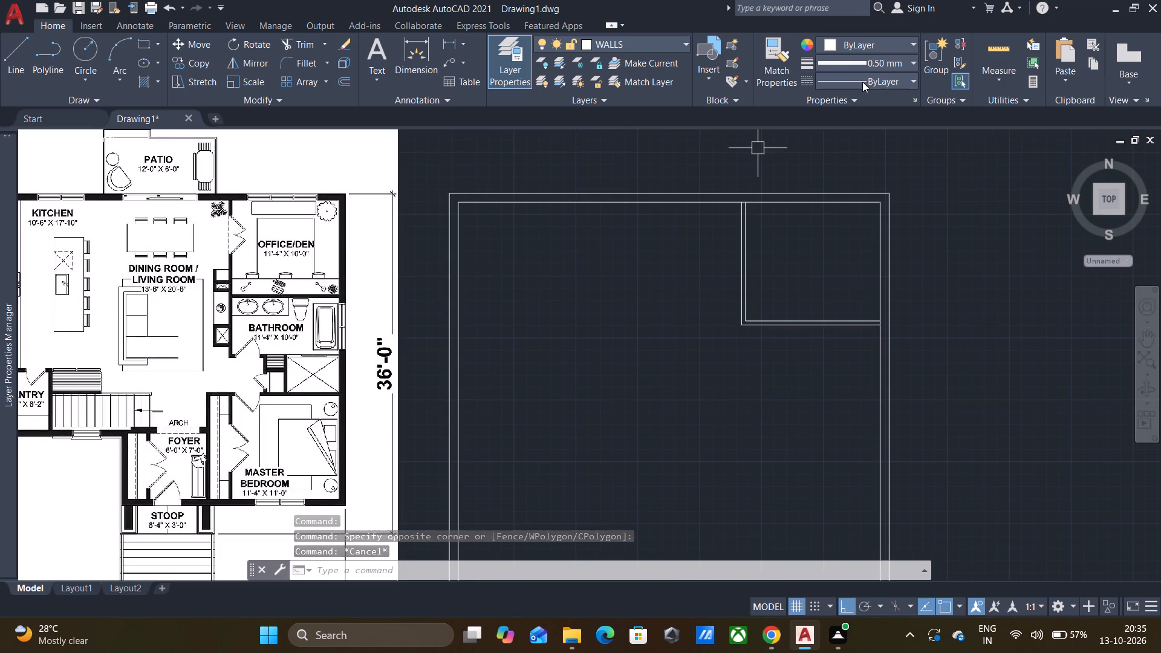
left_click(862, 82)
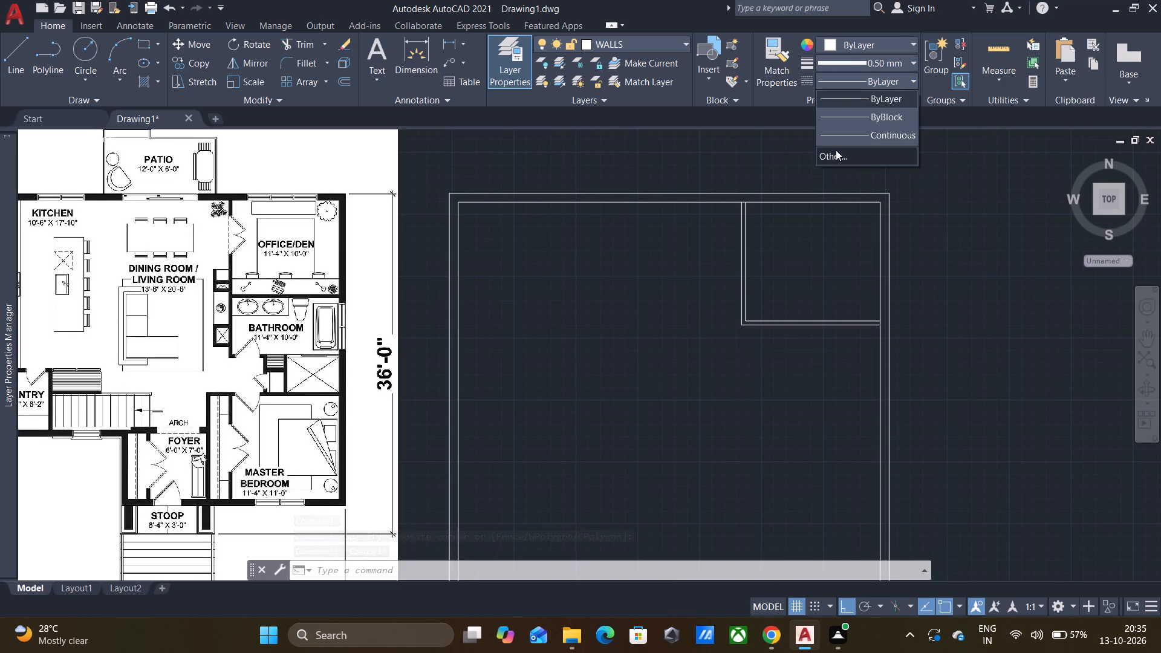
left_click(836, 150)
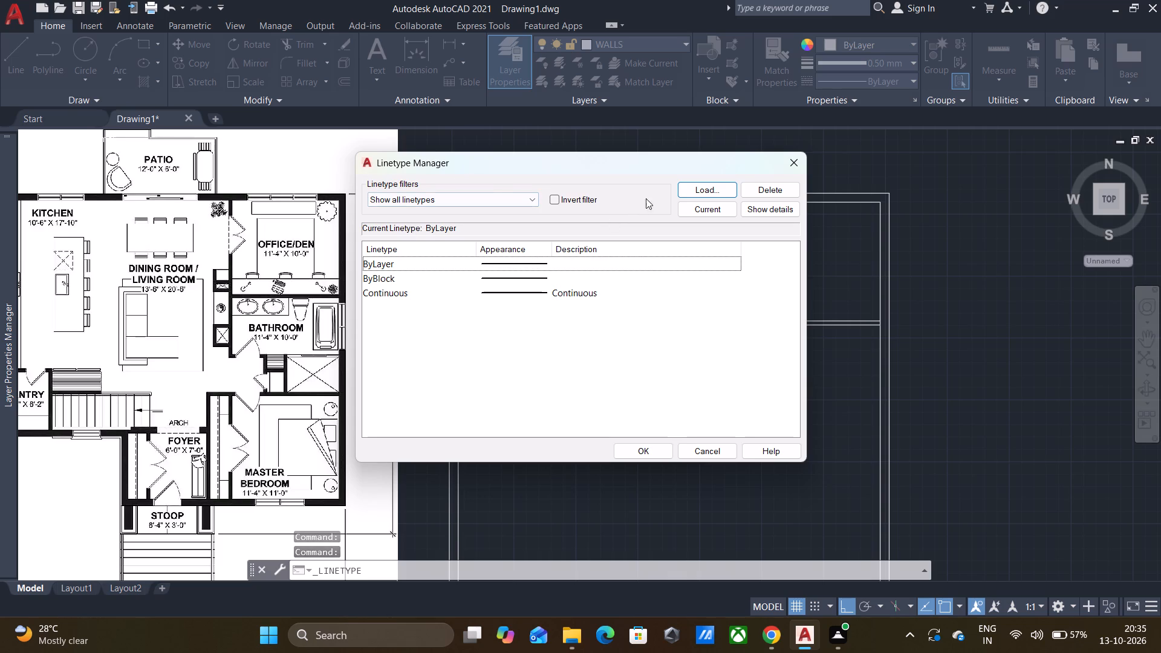
left_click(710, 187)
scroll(554, 284, "down", 3)
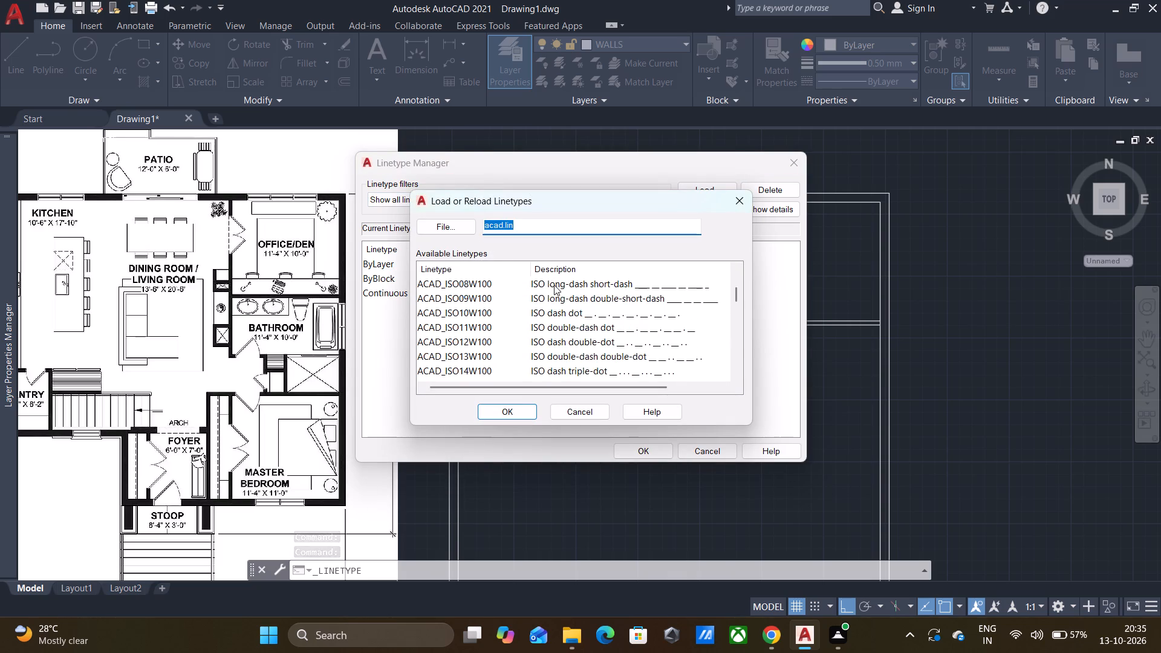
scroll(554, 285, "down", 4)
scroll(604, 313, "down", 14)
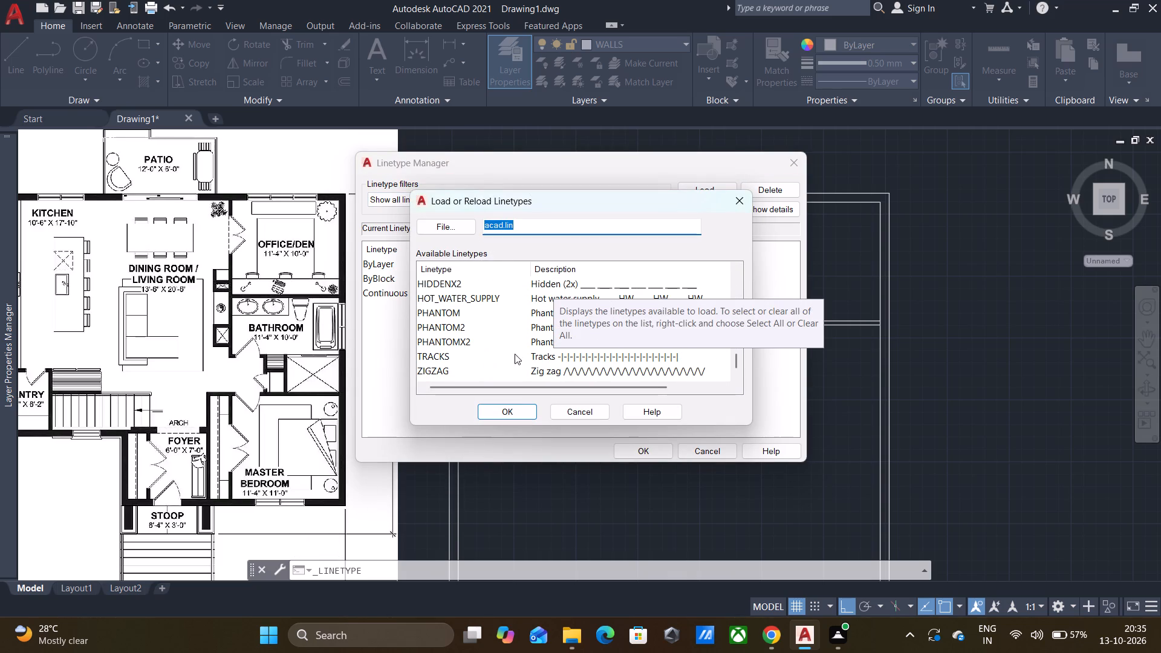
scroll(548, 342, "down", 4)
scroll(548, 342, "up", 20)
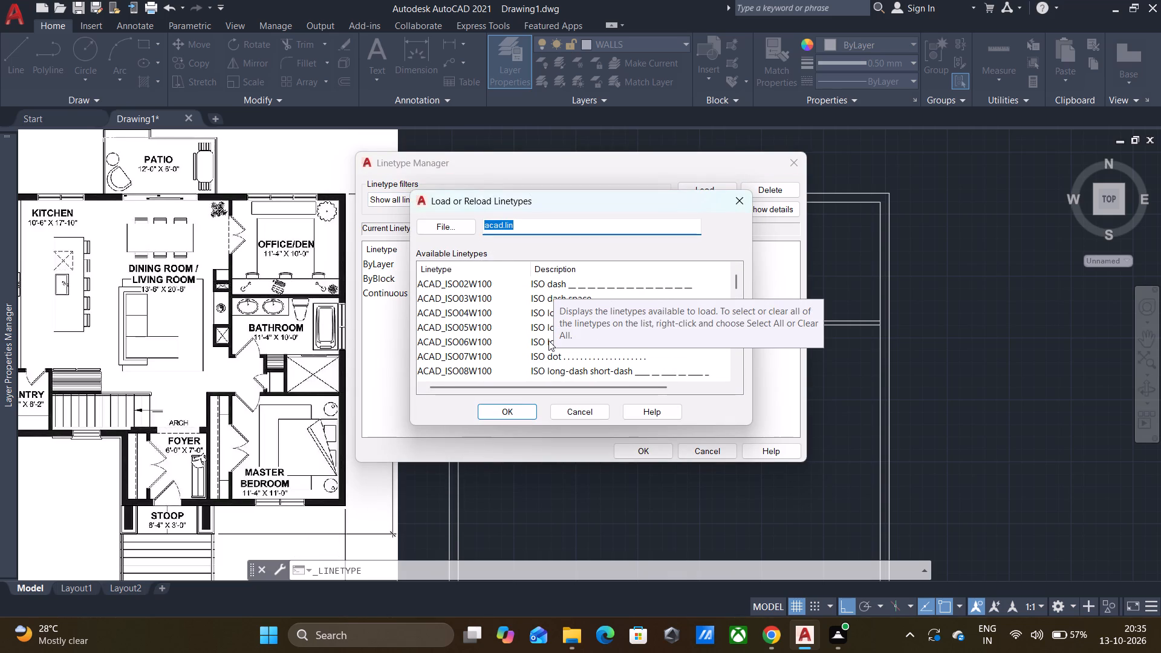
scroll(548, 340, "down", 6)
scroll(548, 340, "down", 15)
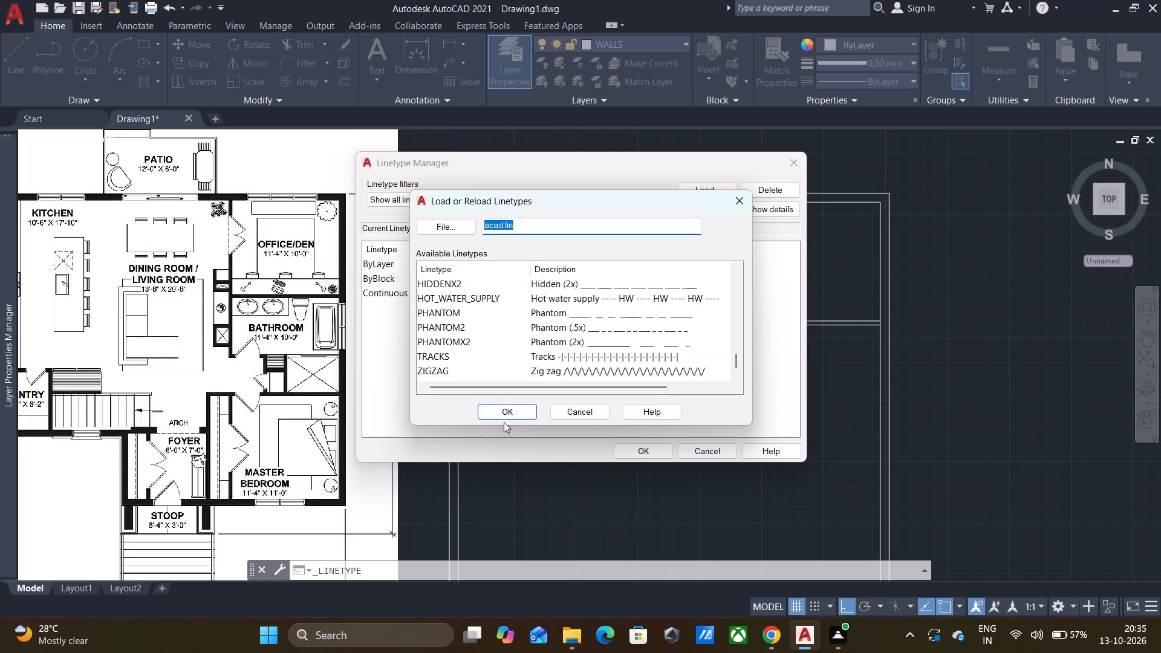
left_click(516, 406)
left_click(637, 350)
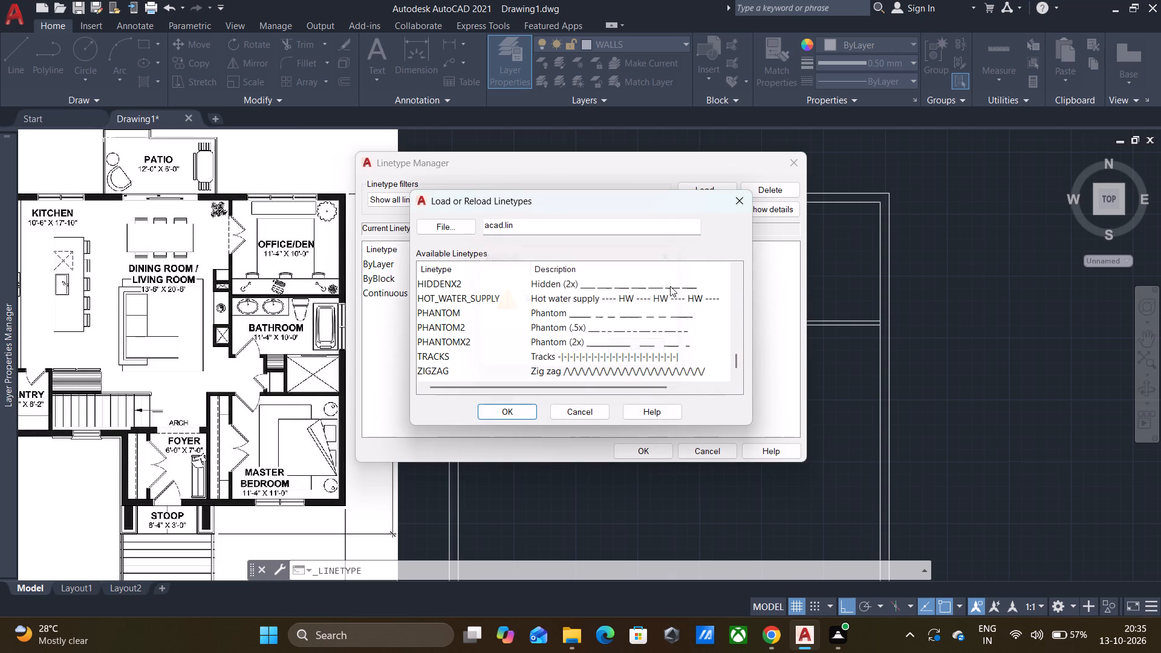
left_click(740, 205)
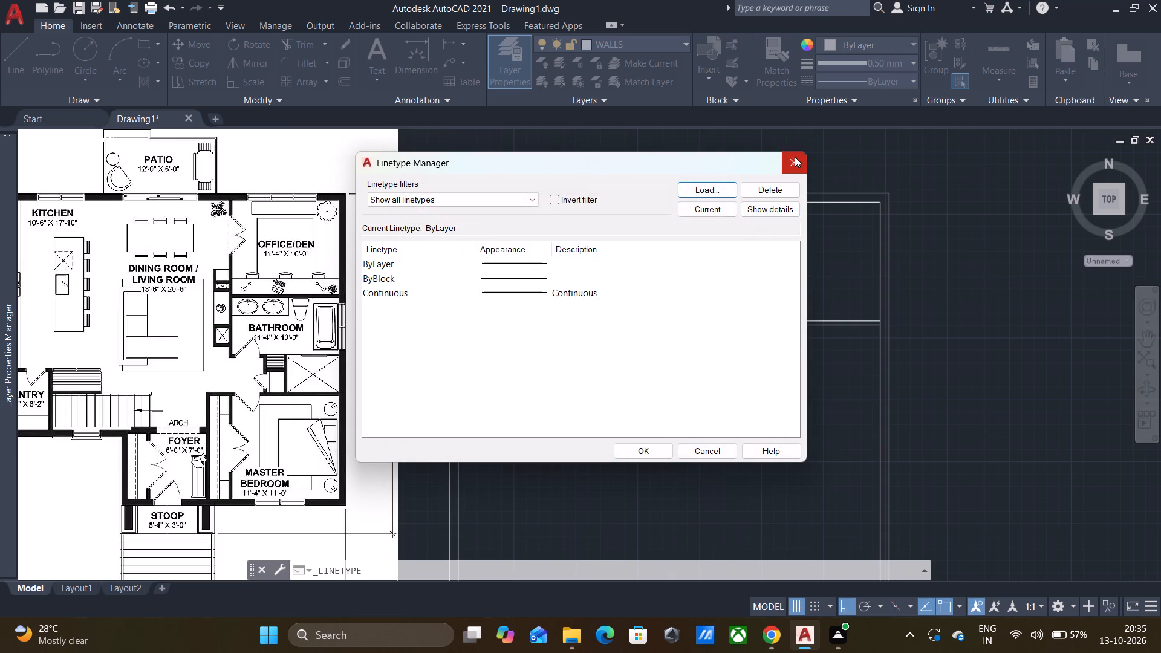
left_click(792, 158)
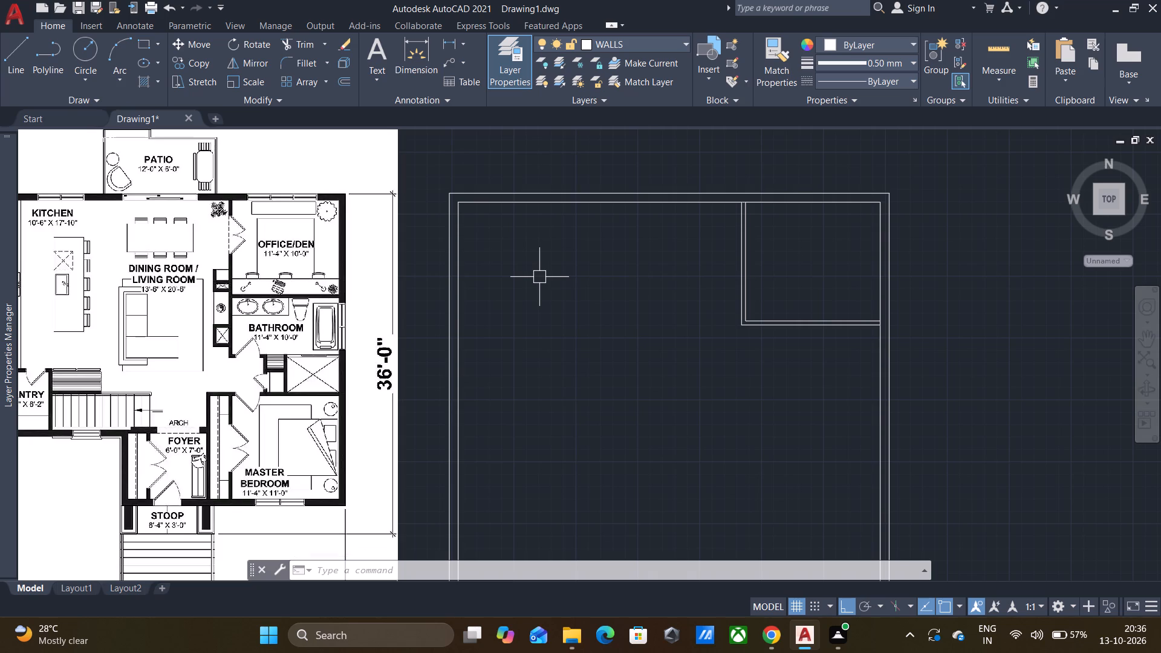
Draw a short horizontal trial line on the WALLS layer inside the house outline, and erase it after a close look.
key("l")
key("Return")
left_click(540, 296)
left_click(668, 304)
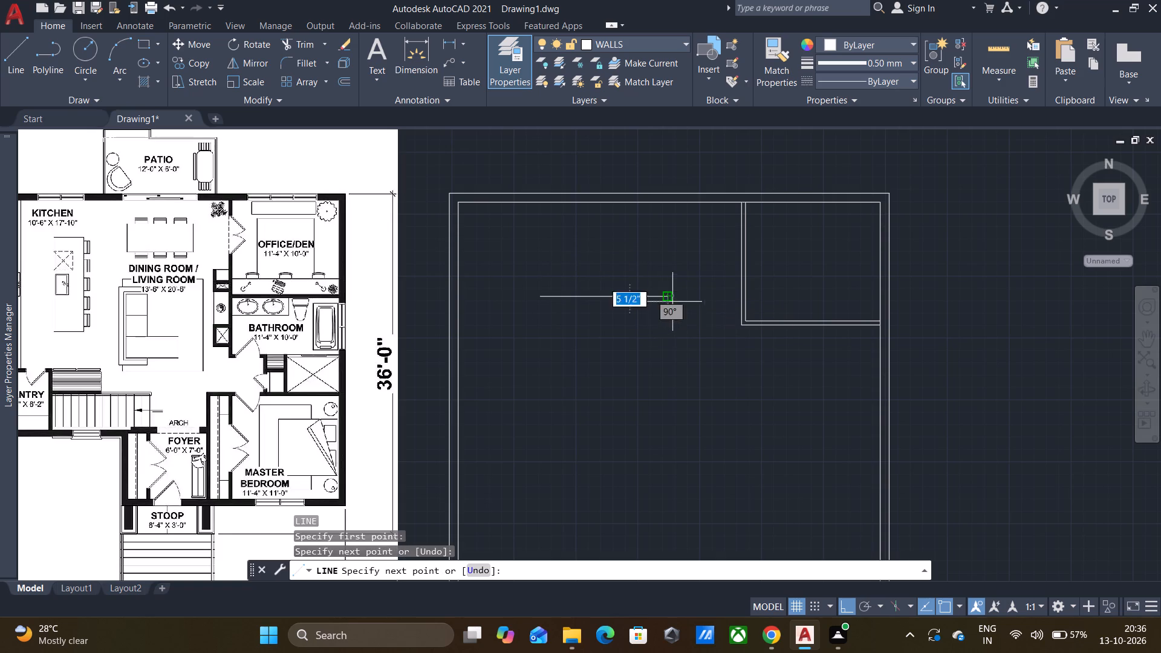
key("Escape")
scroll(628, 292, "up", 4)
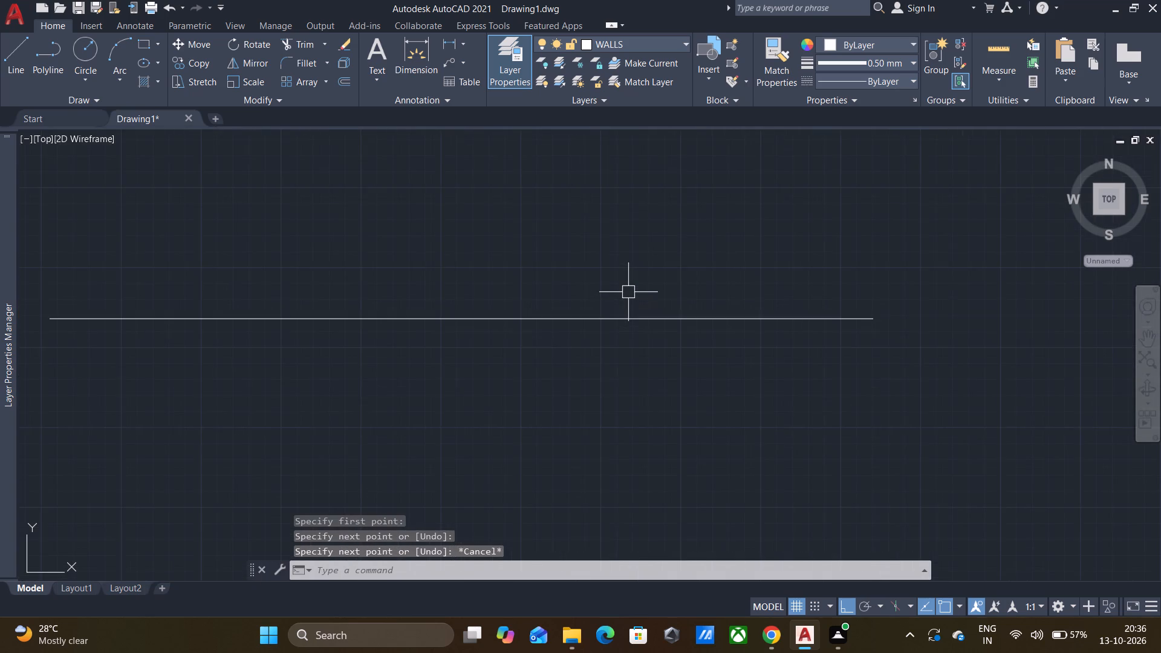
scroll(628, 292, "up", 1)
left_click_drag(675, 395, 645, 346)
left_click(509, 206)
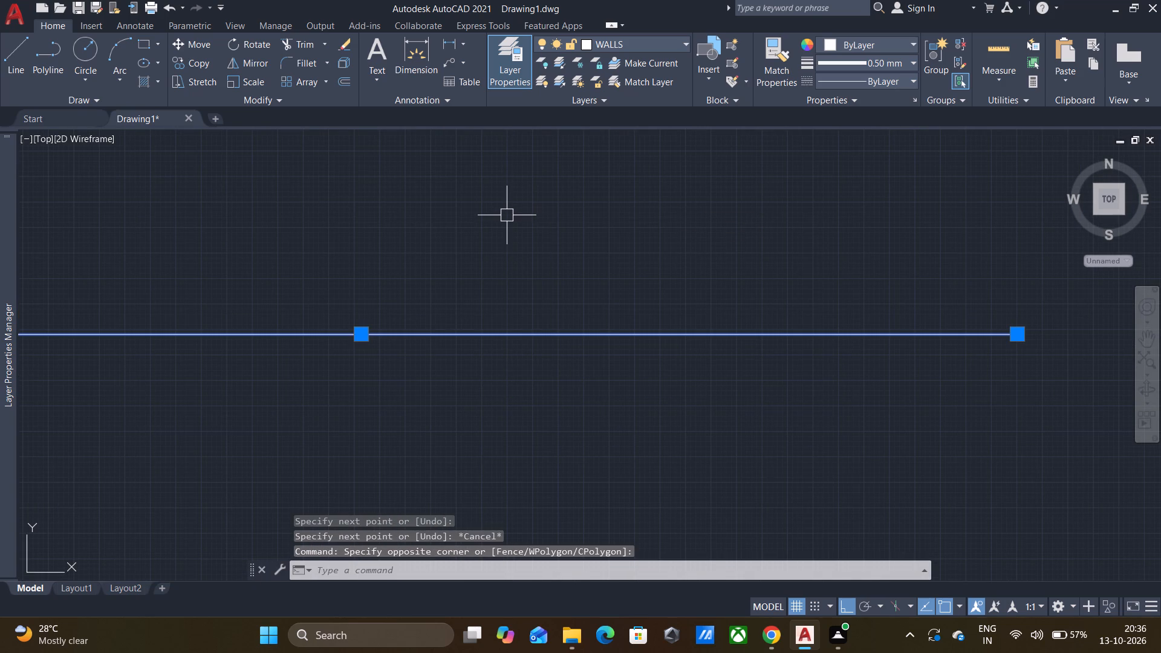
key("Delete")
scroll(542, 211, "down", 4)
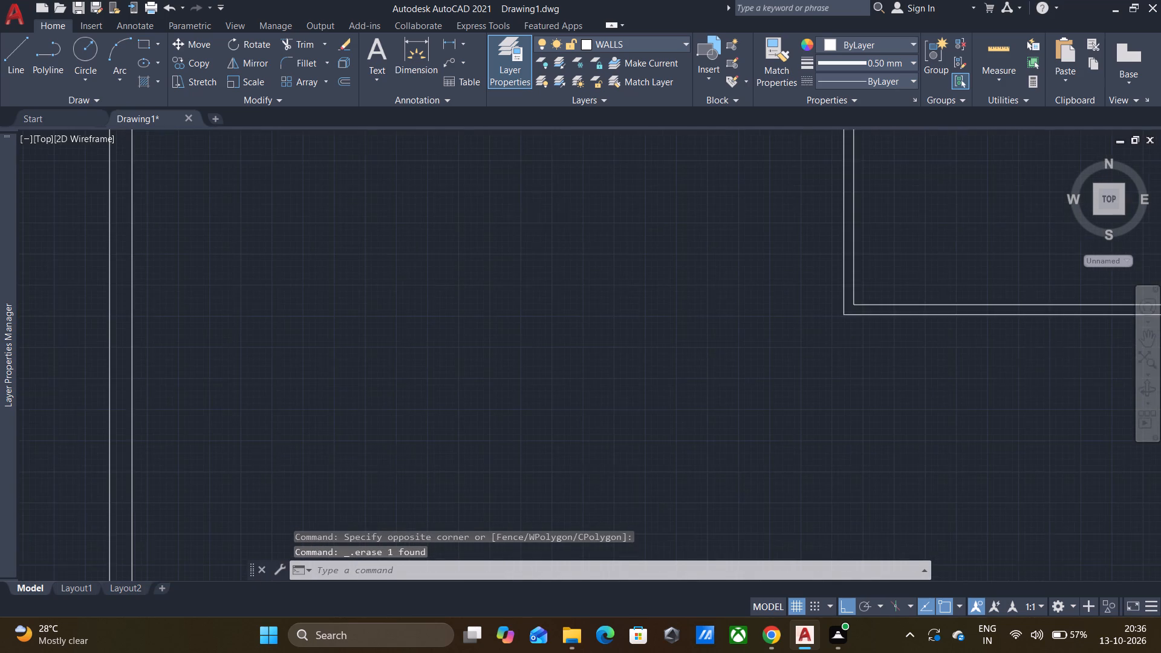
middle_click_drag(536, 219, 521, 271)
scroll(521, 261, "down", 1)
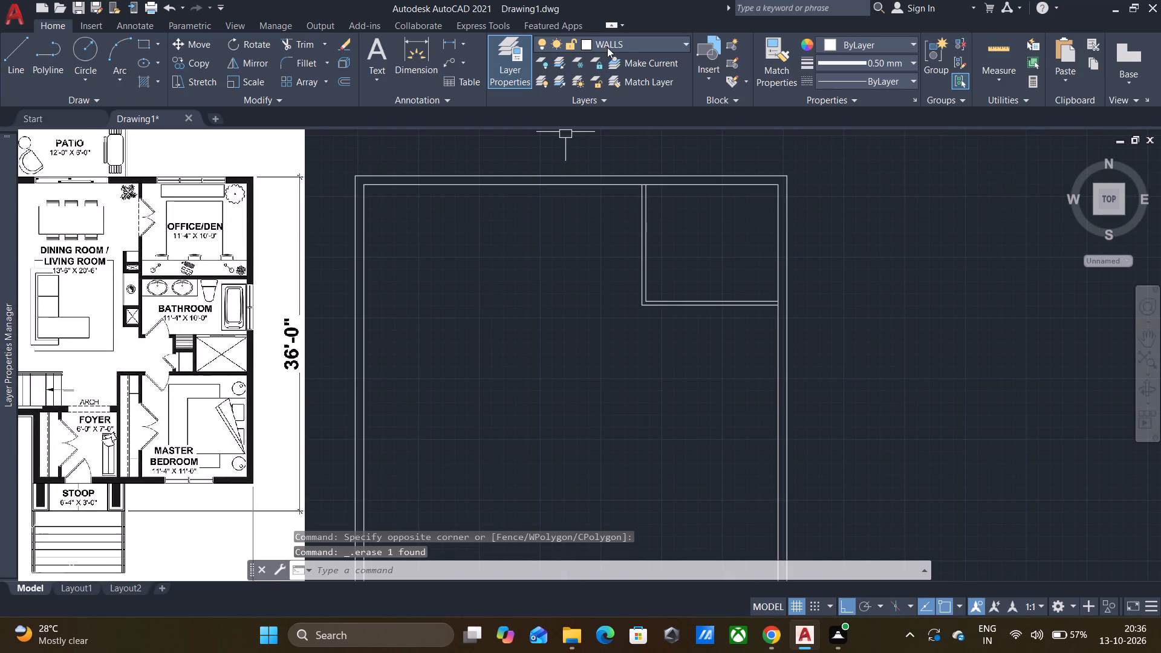
Close the Layer Properties Manager.
left_click(519, 60)
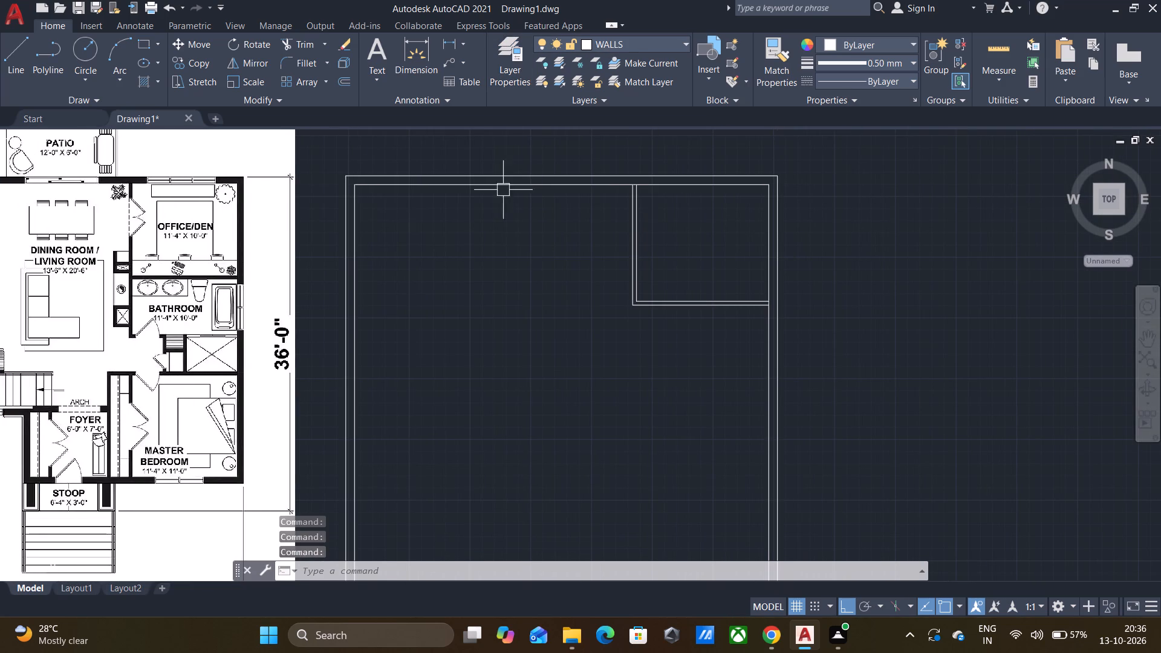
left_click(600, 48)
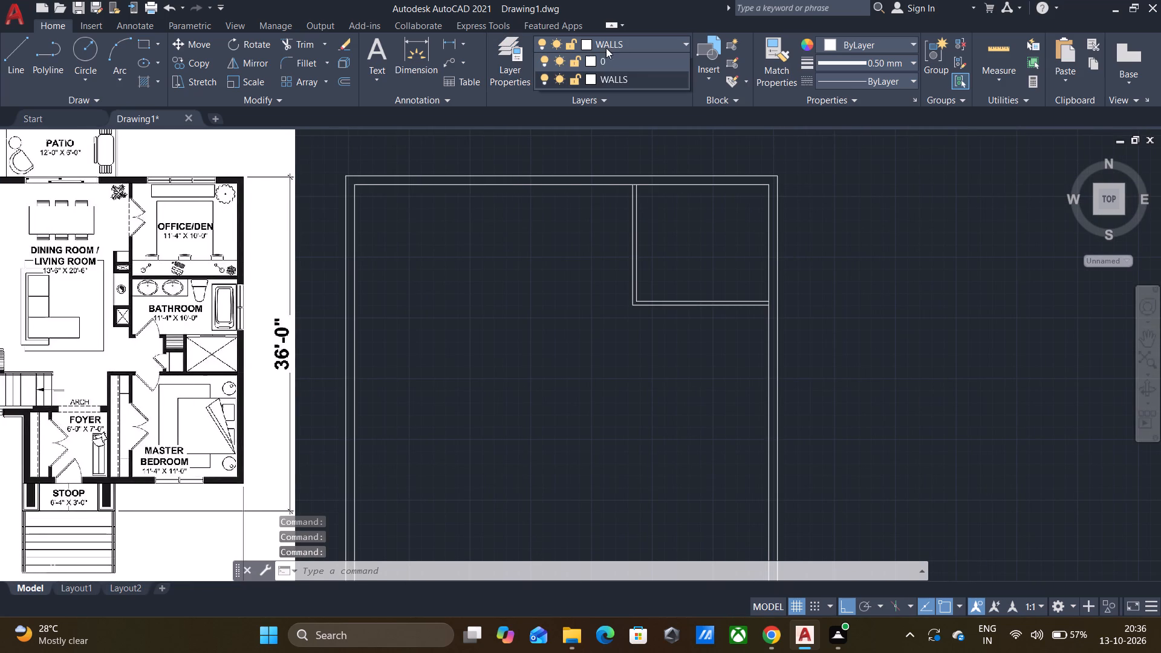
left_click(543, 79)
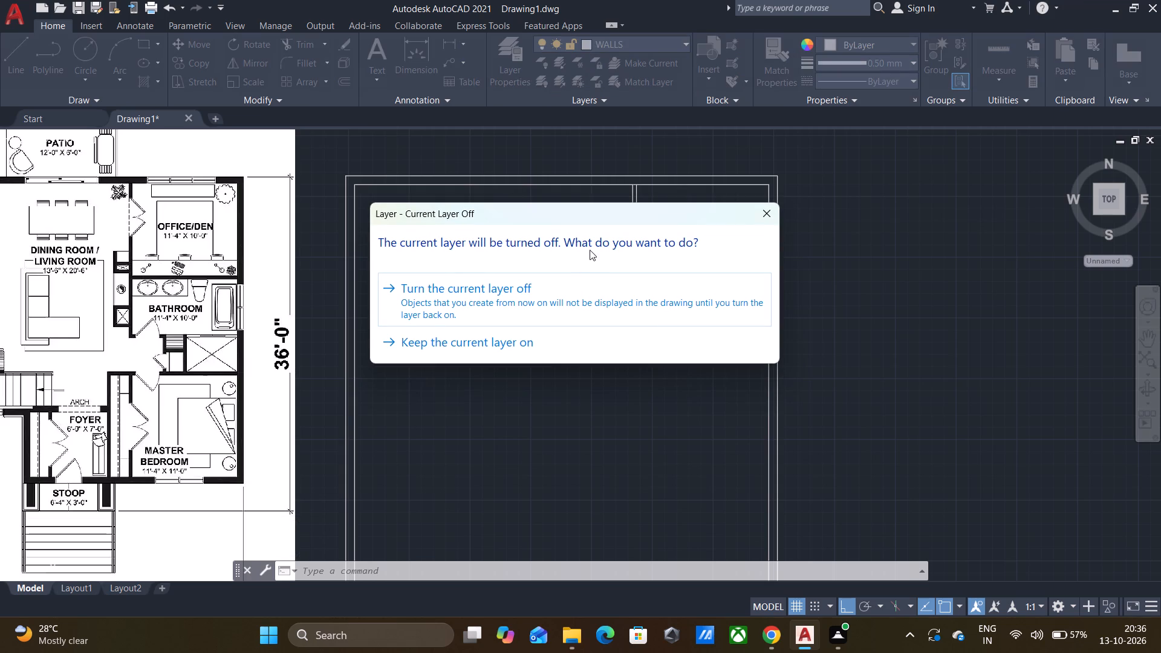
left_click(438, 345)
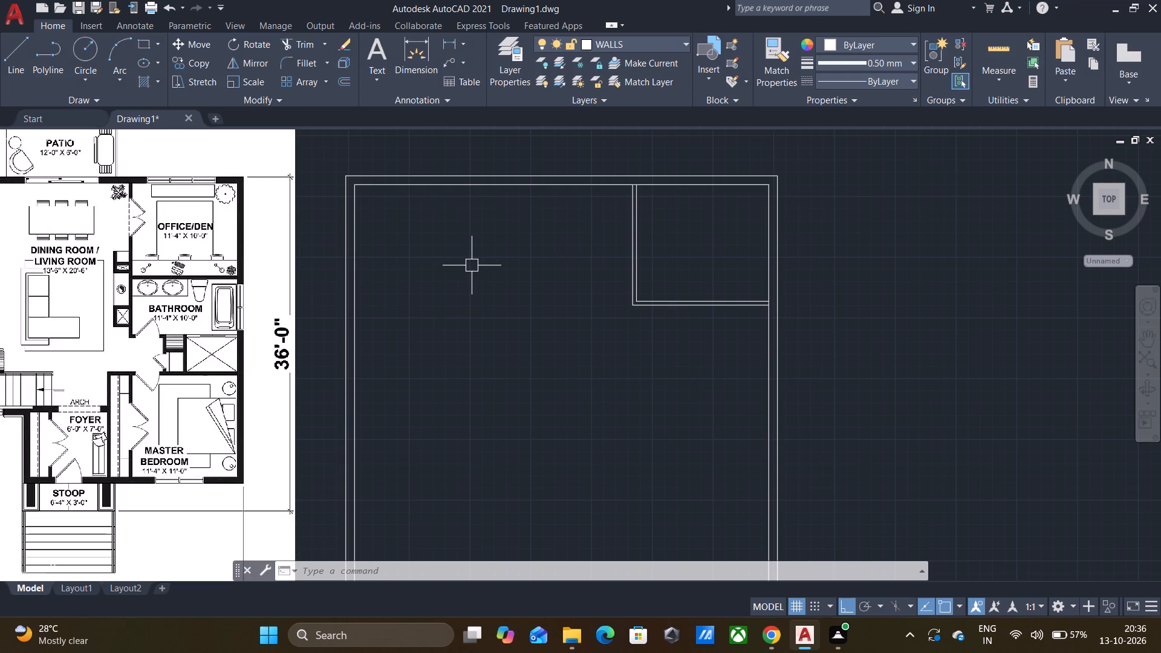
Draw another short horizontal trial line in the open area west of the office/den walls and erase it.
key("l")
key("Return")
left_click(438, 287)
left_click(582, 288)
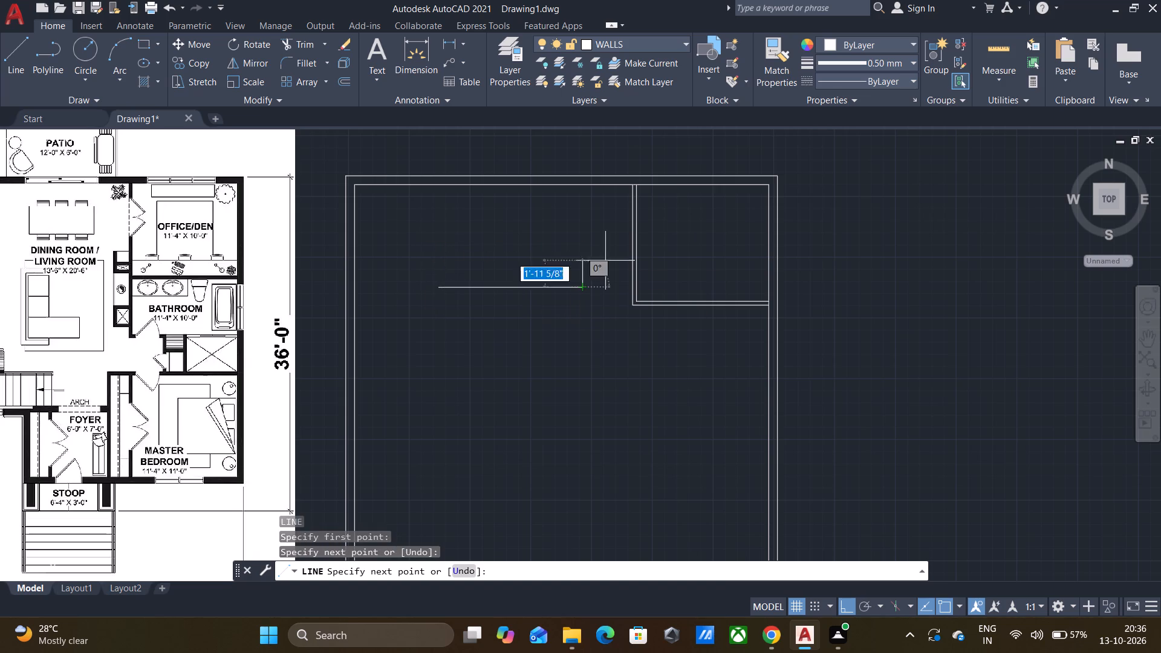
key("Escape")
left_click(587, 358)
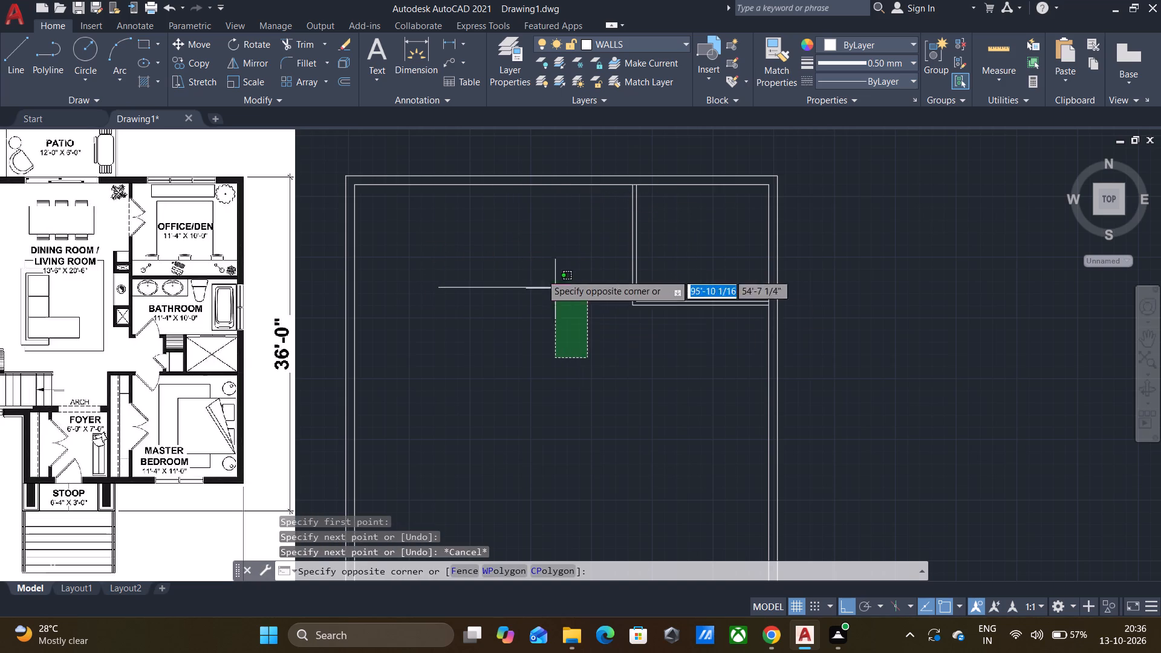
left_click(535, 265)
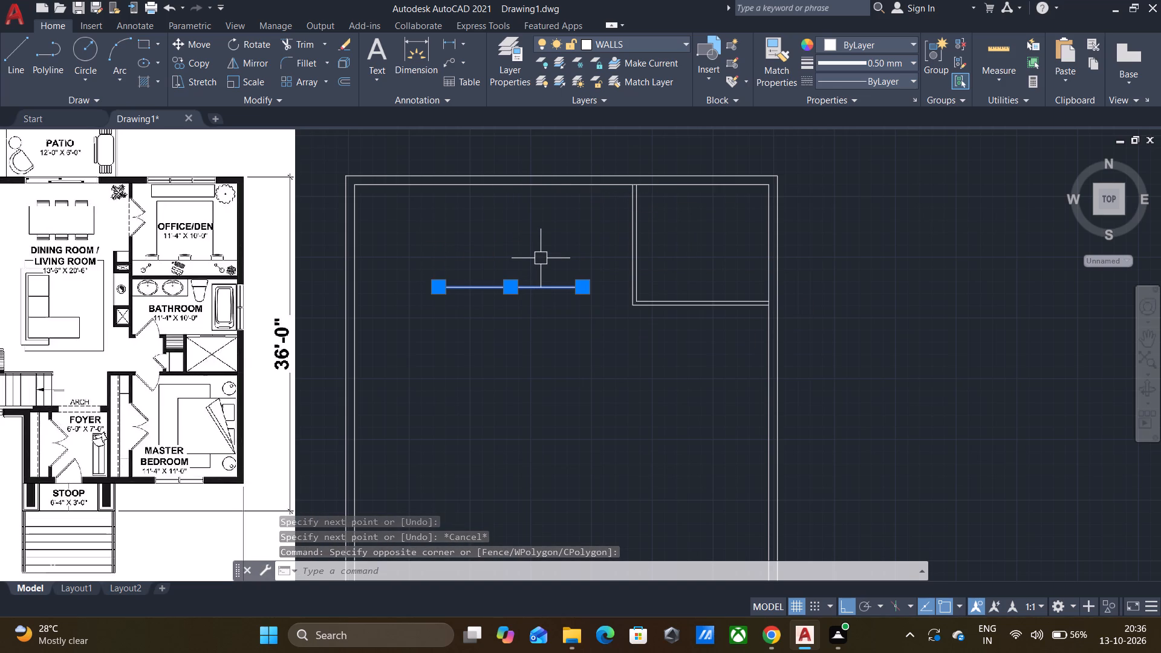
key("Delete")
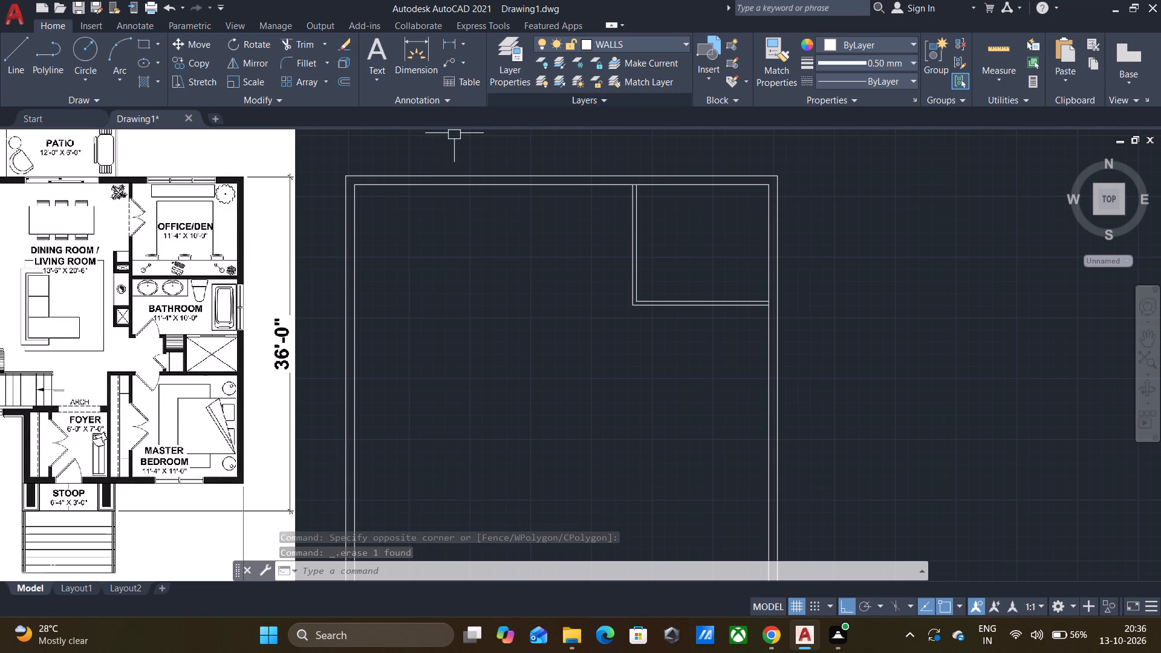
Make the layer of the top exterior wall's inner line the current layer.
left_click(625, 58)
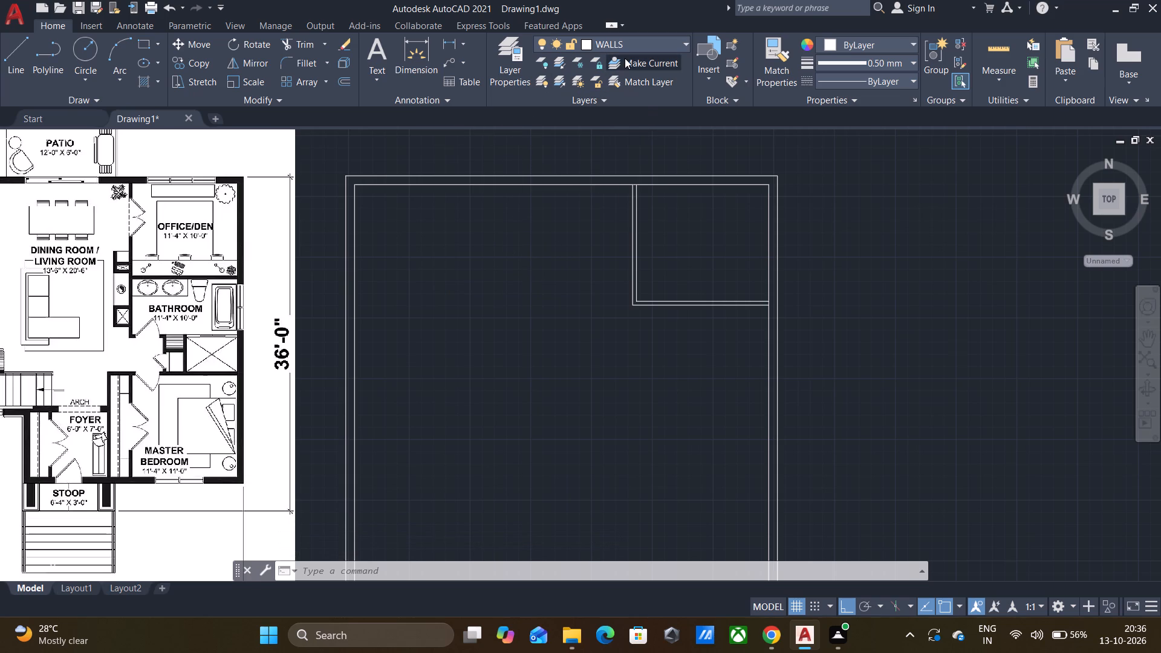
left_click(599, 183)
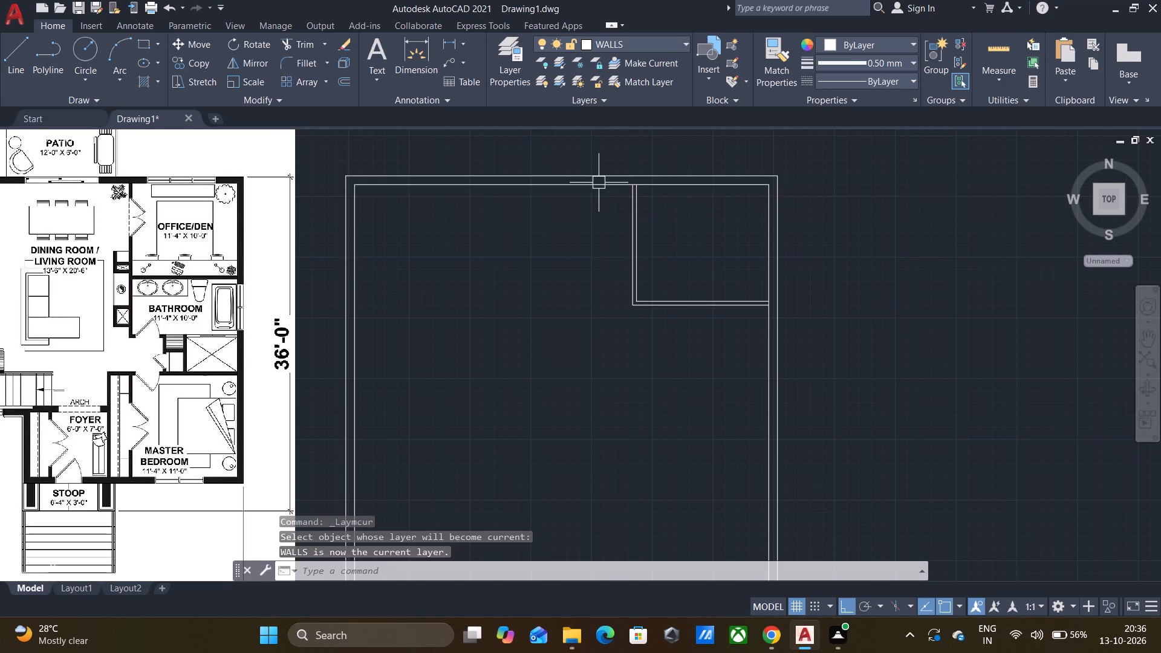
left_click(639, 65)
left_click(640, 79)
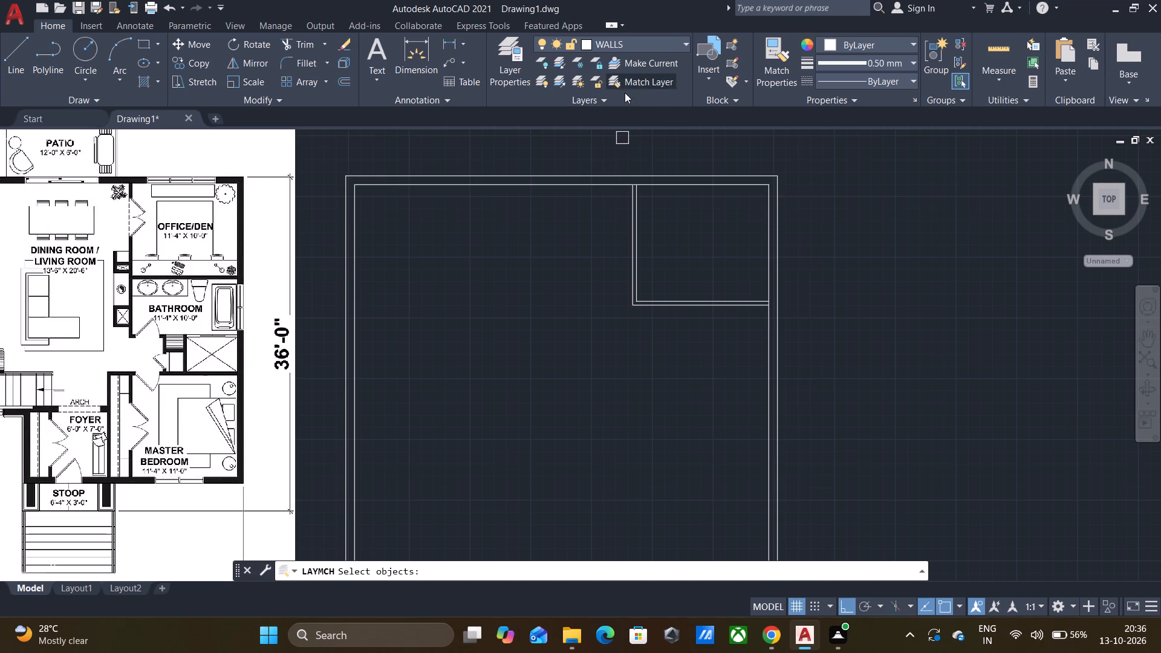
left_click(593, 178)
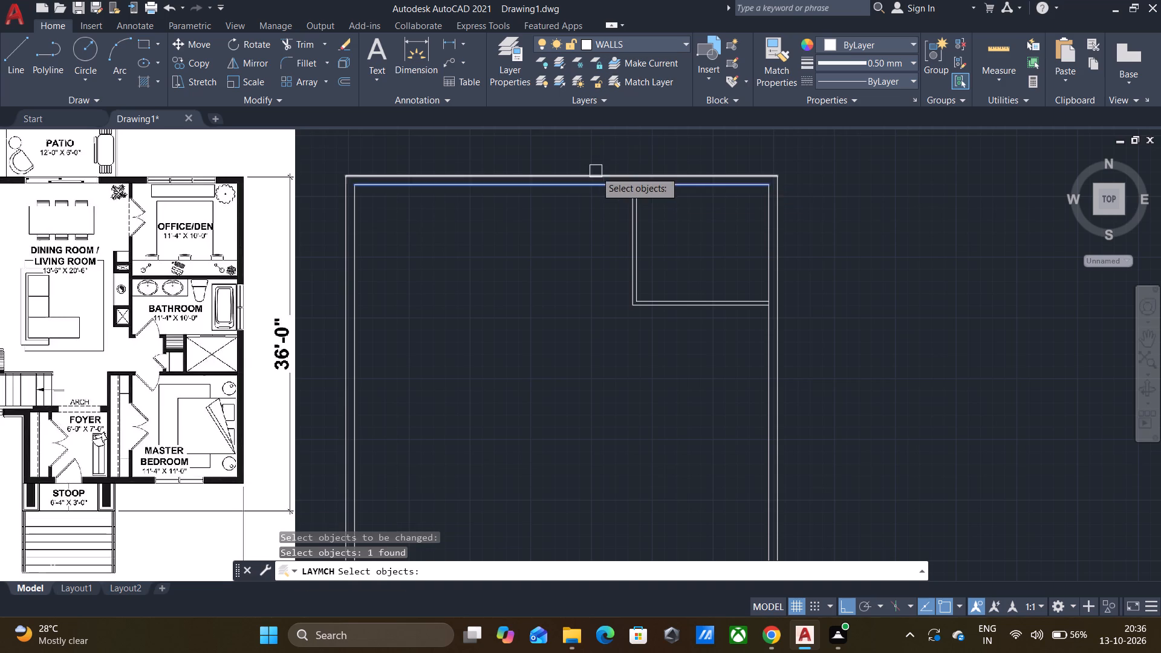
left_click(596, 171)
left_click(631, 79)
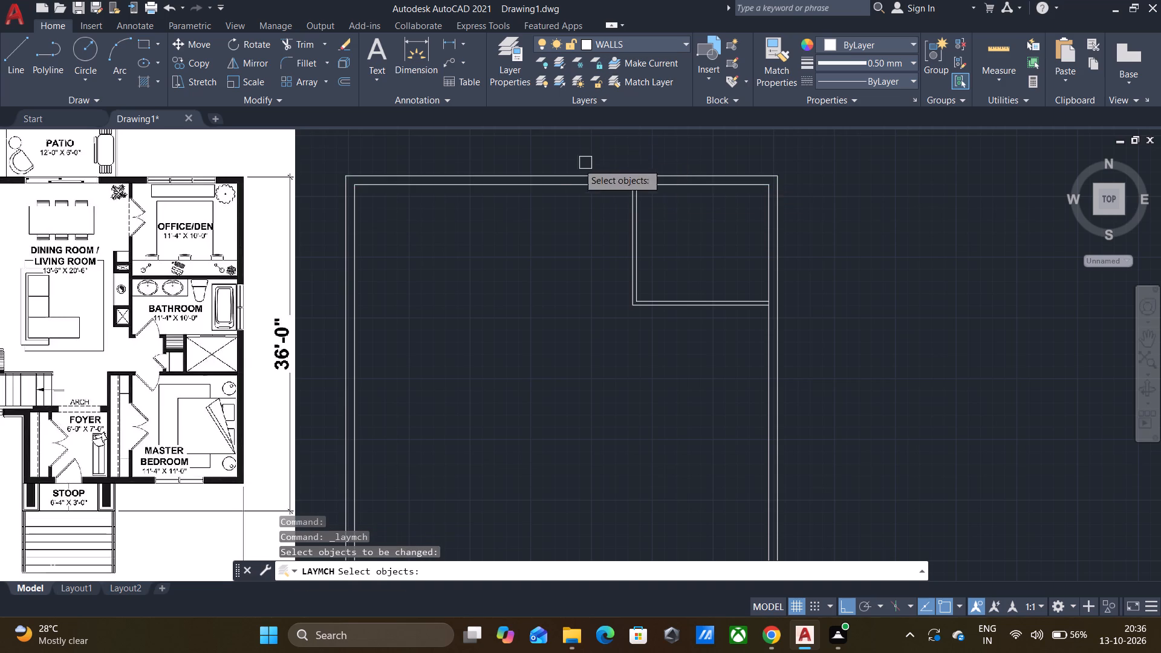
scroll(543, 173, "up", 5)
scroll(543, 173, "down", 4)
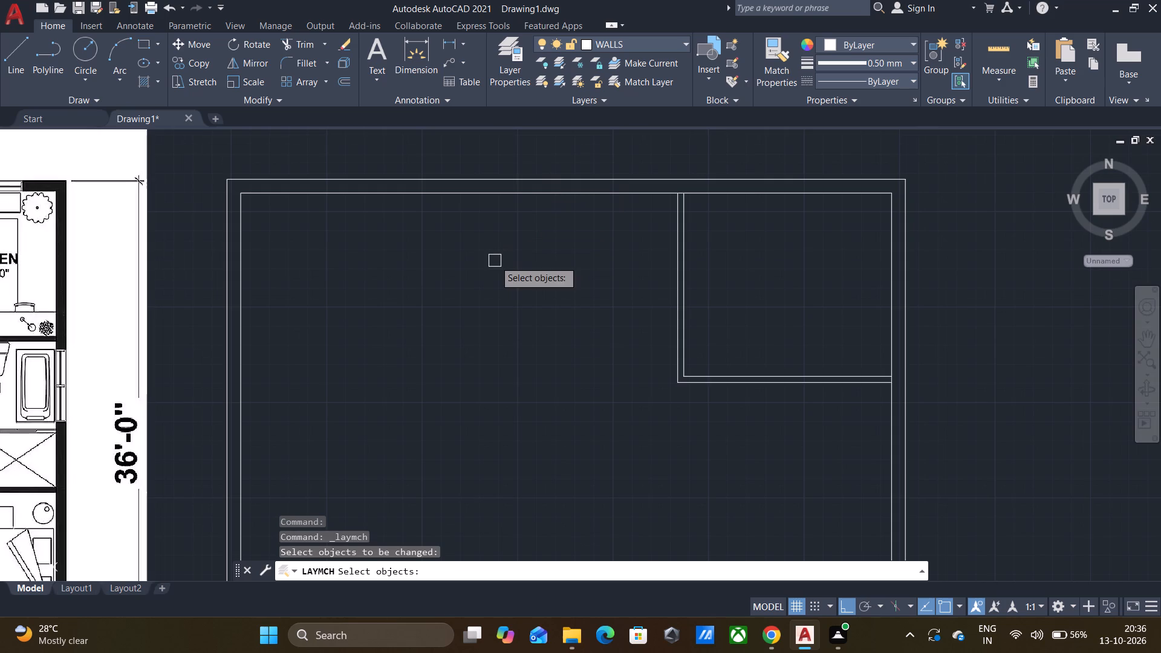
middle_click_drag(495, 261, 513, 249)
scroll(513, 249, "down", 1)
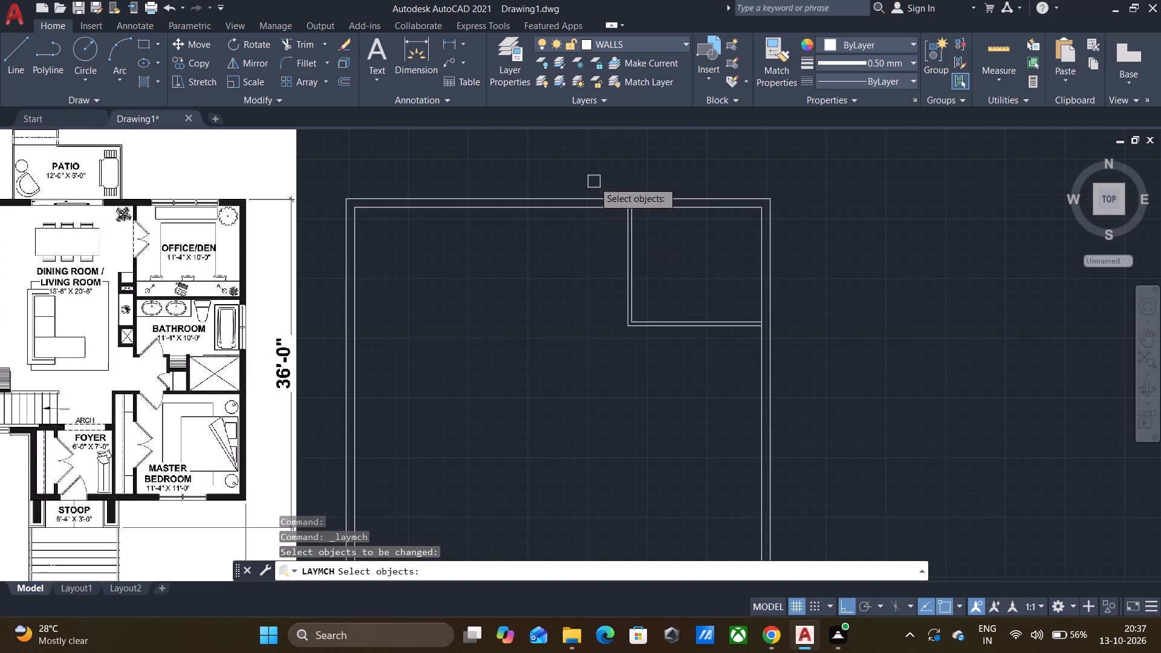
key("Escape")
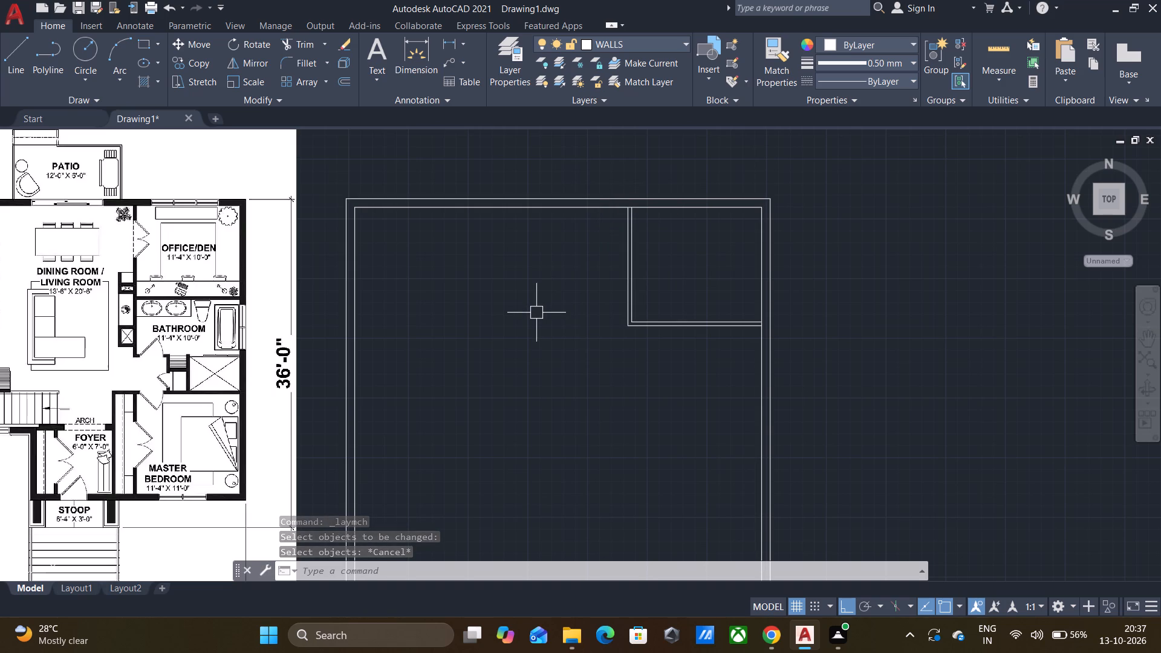
Draw an 11'4" vertical wall line straight down from the outer lower-left corner of the office/den walls.
key("l")
key("Return")
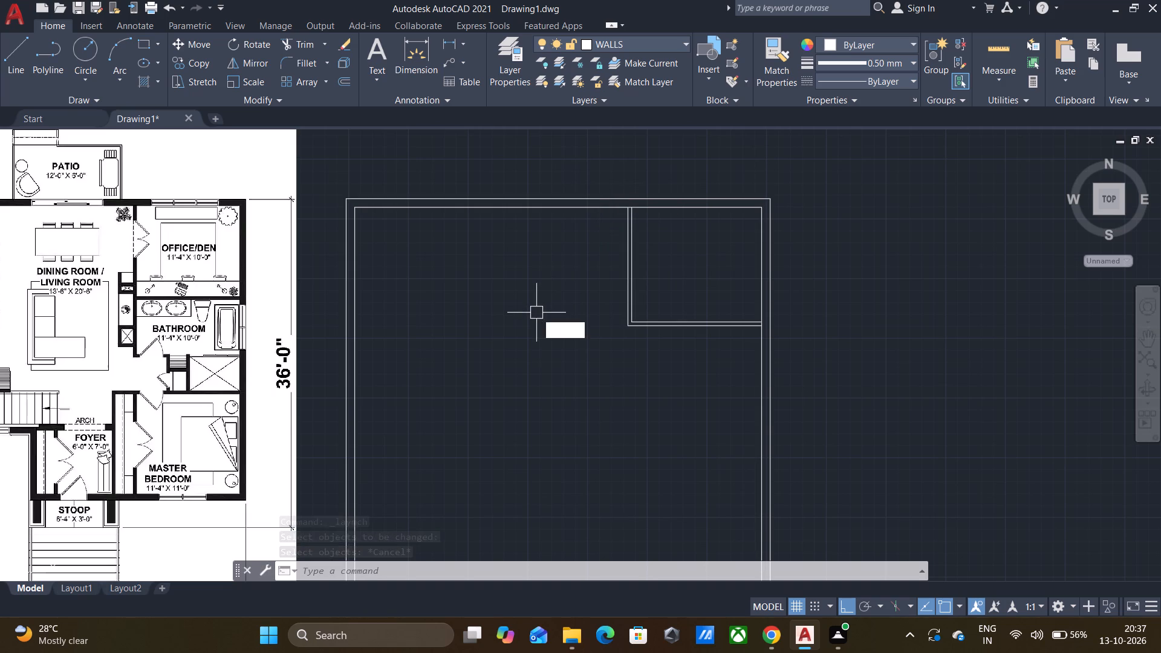
left_click(631, 327)
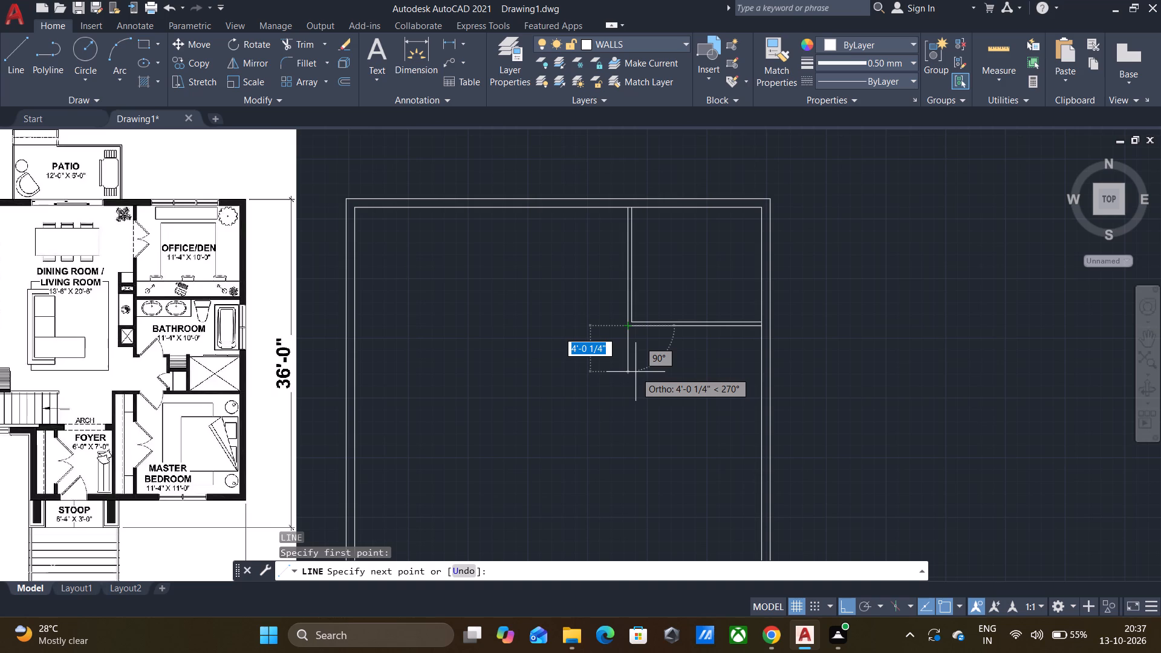
type("11'4\"")
key("Return")
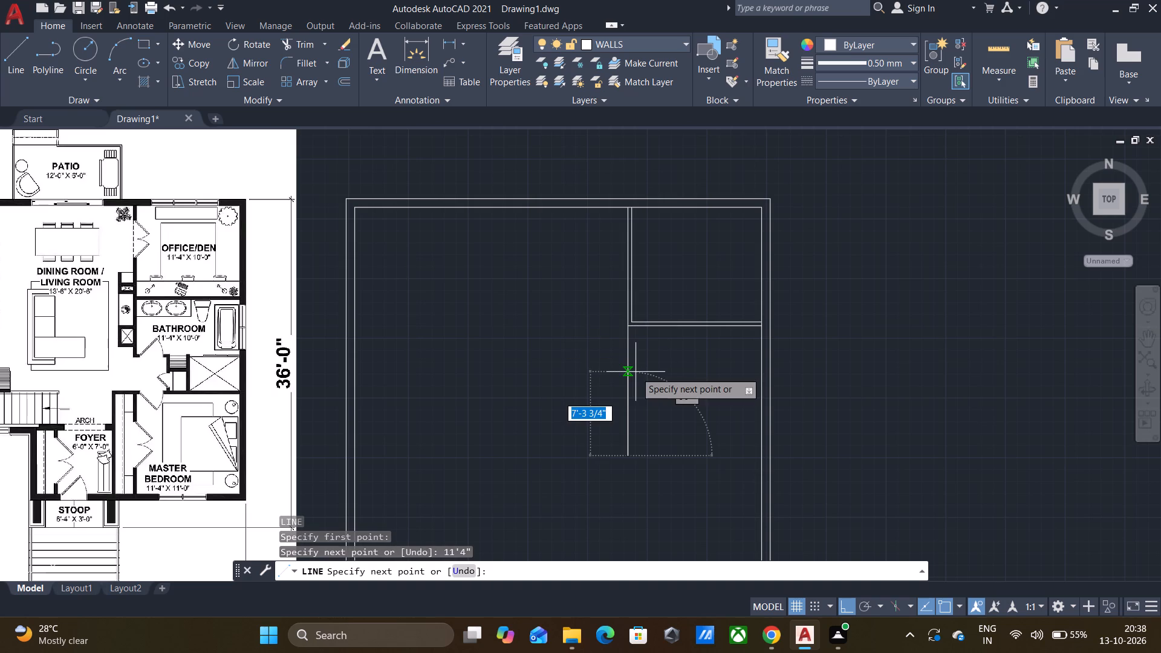
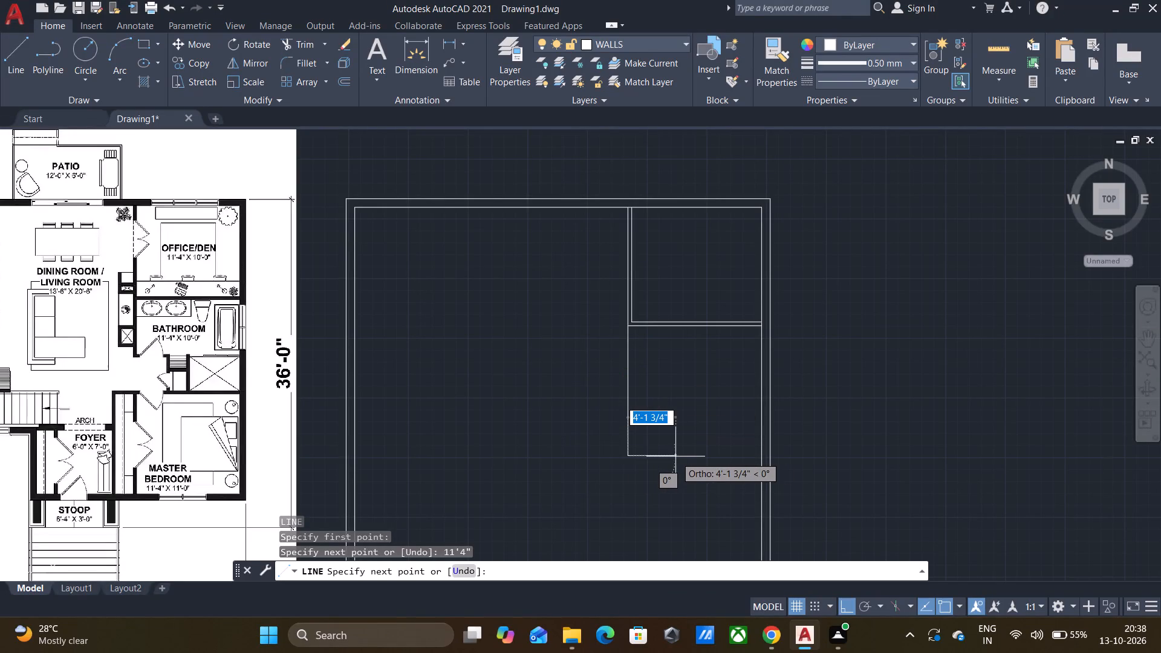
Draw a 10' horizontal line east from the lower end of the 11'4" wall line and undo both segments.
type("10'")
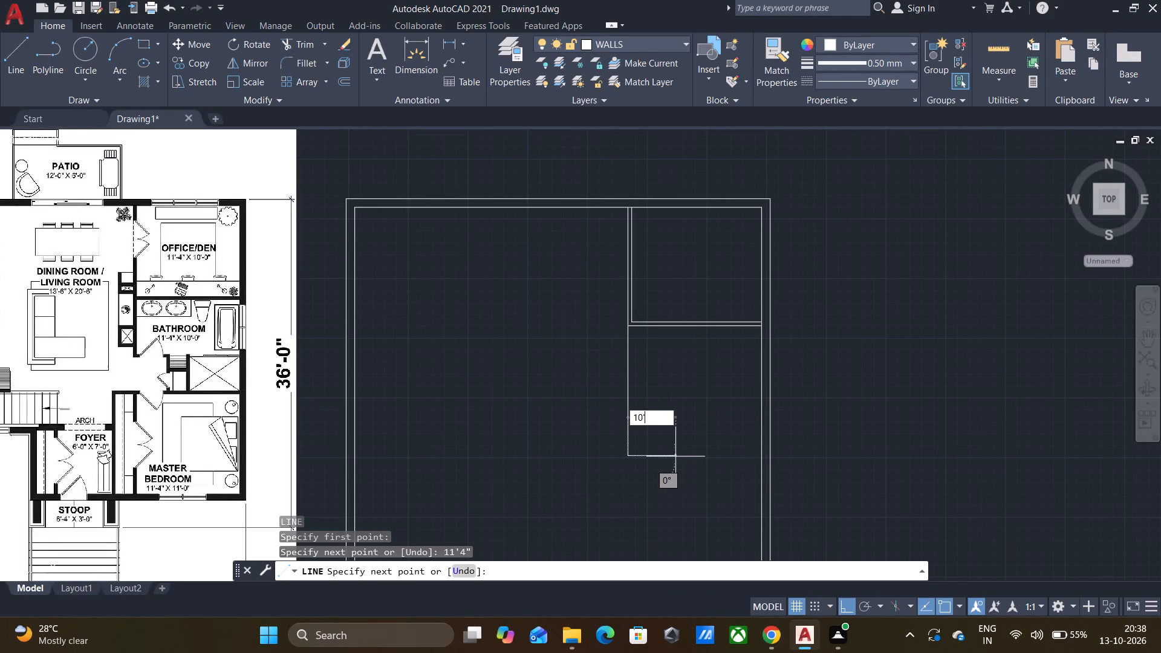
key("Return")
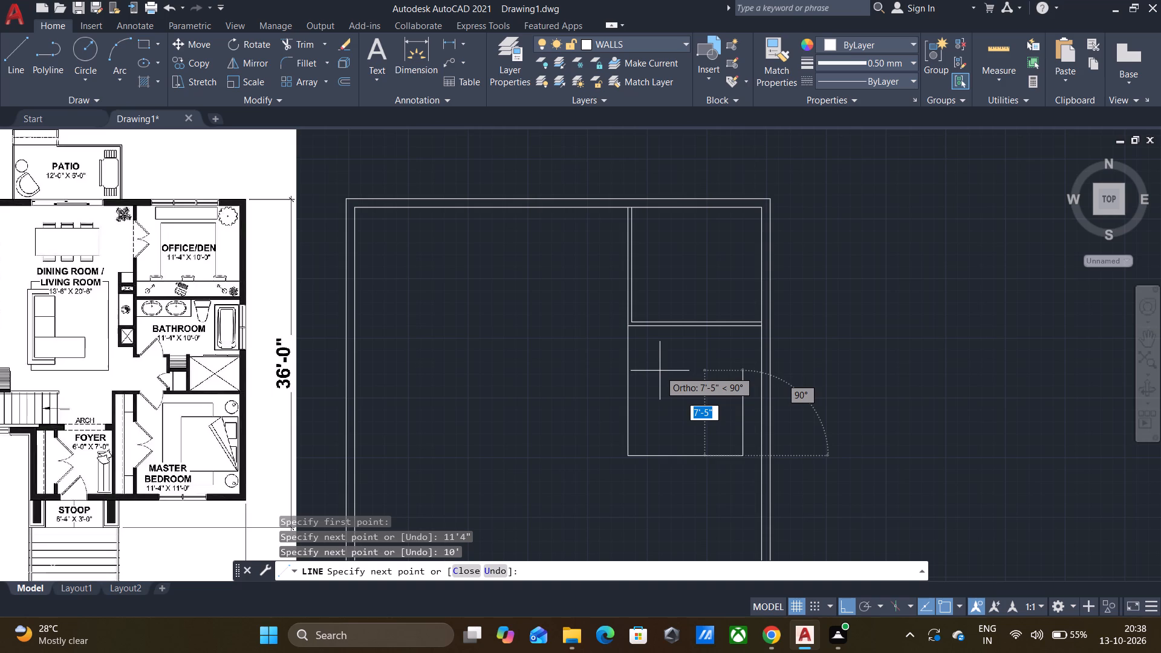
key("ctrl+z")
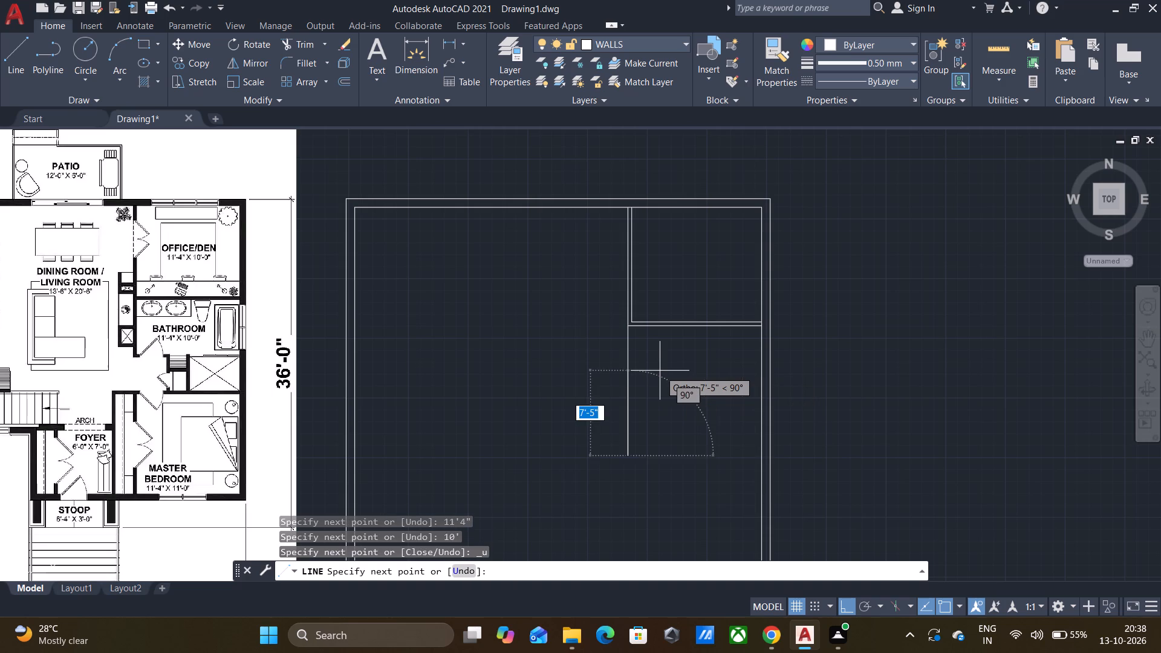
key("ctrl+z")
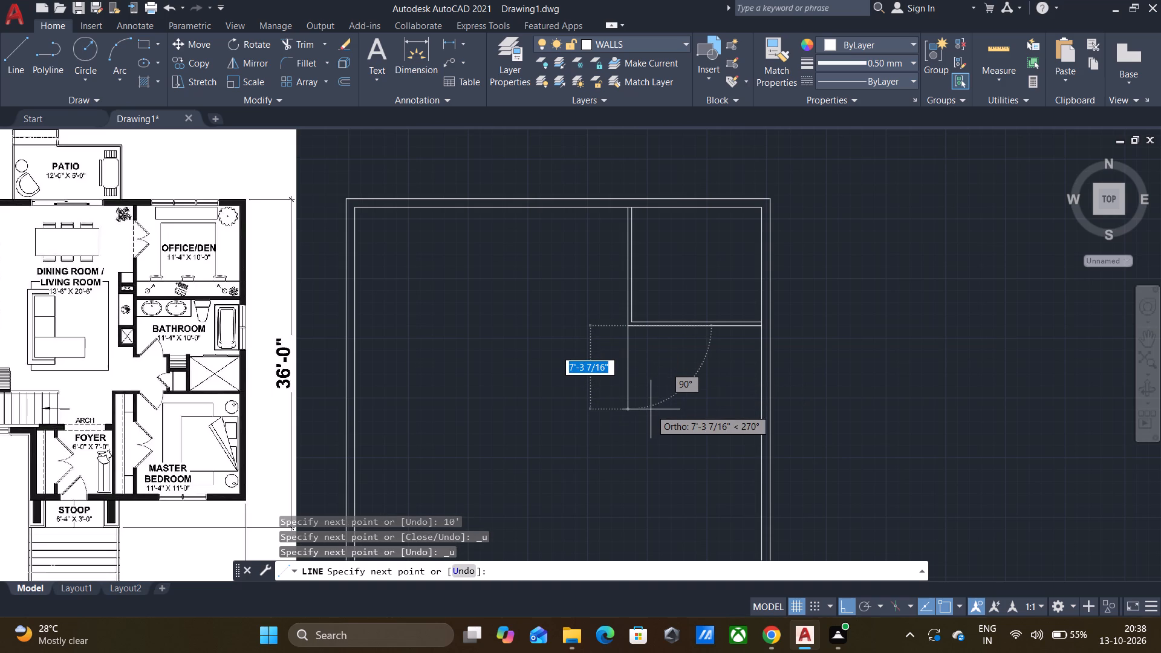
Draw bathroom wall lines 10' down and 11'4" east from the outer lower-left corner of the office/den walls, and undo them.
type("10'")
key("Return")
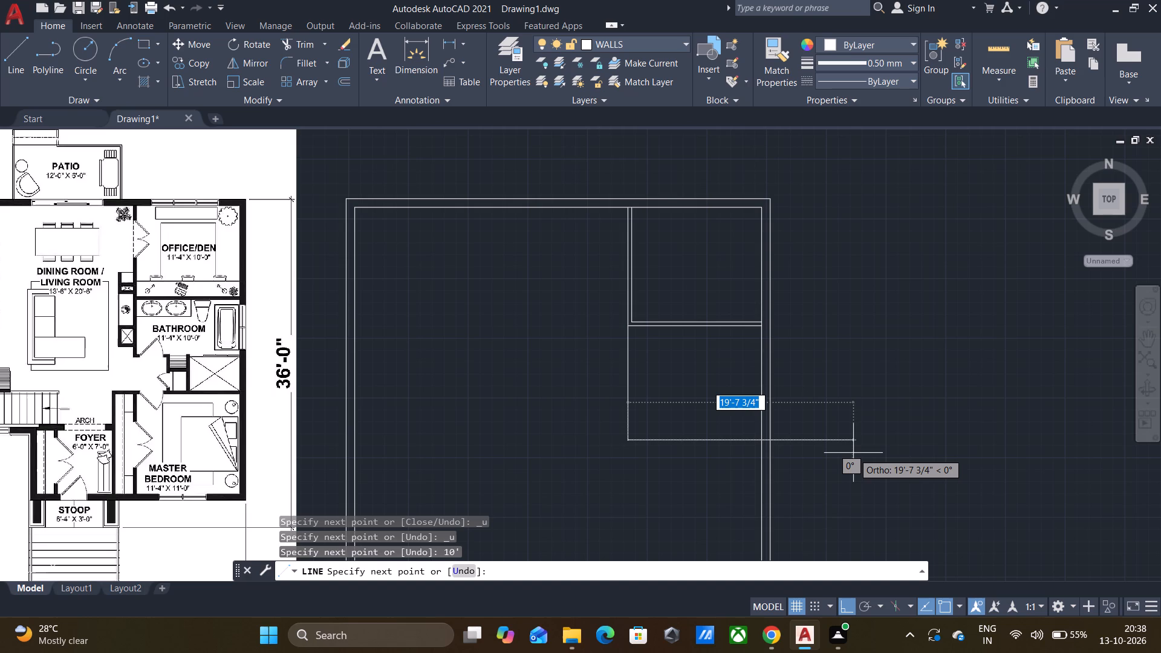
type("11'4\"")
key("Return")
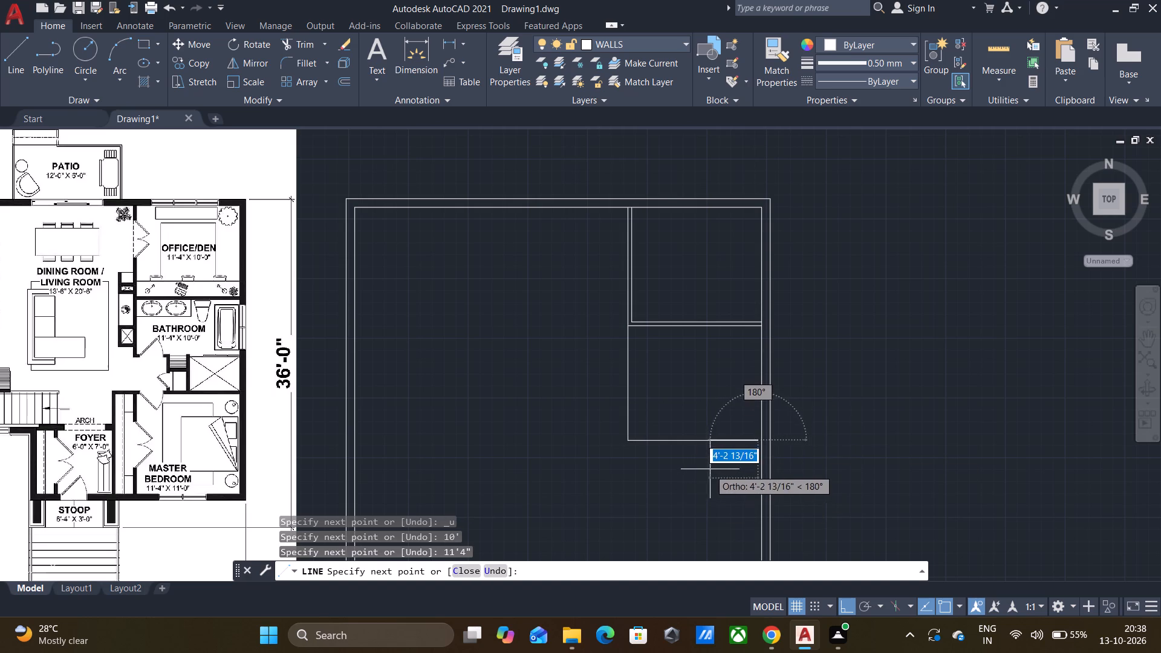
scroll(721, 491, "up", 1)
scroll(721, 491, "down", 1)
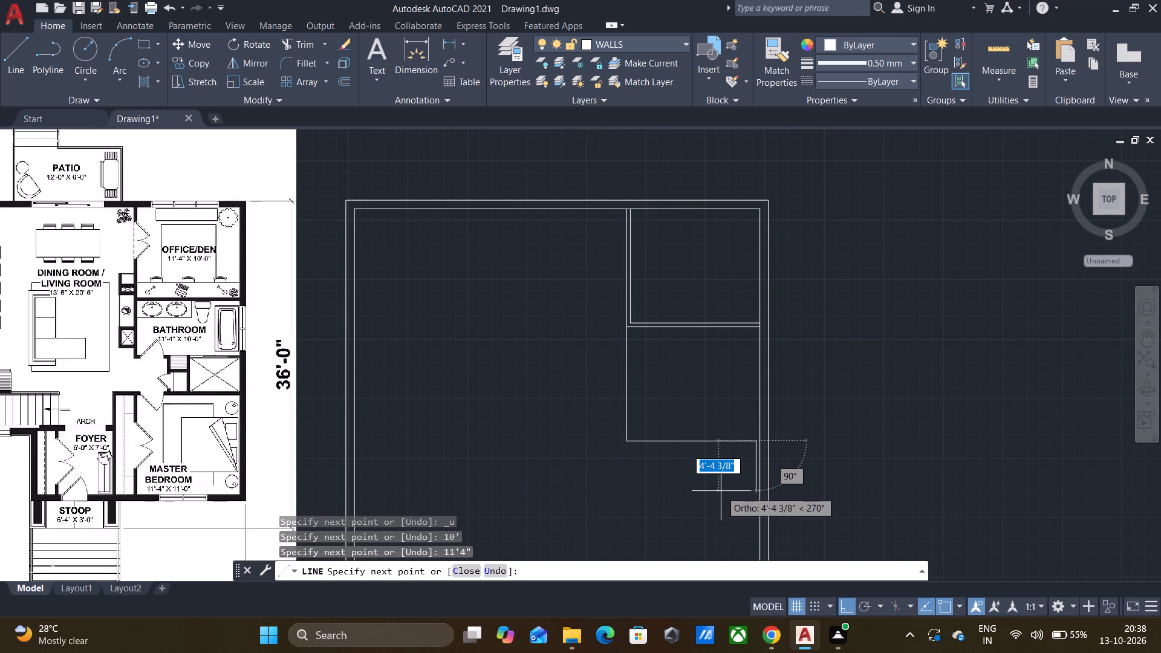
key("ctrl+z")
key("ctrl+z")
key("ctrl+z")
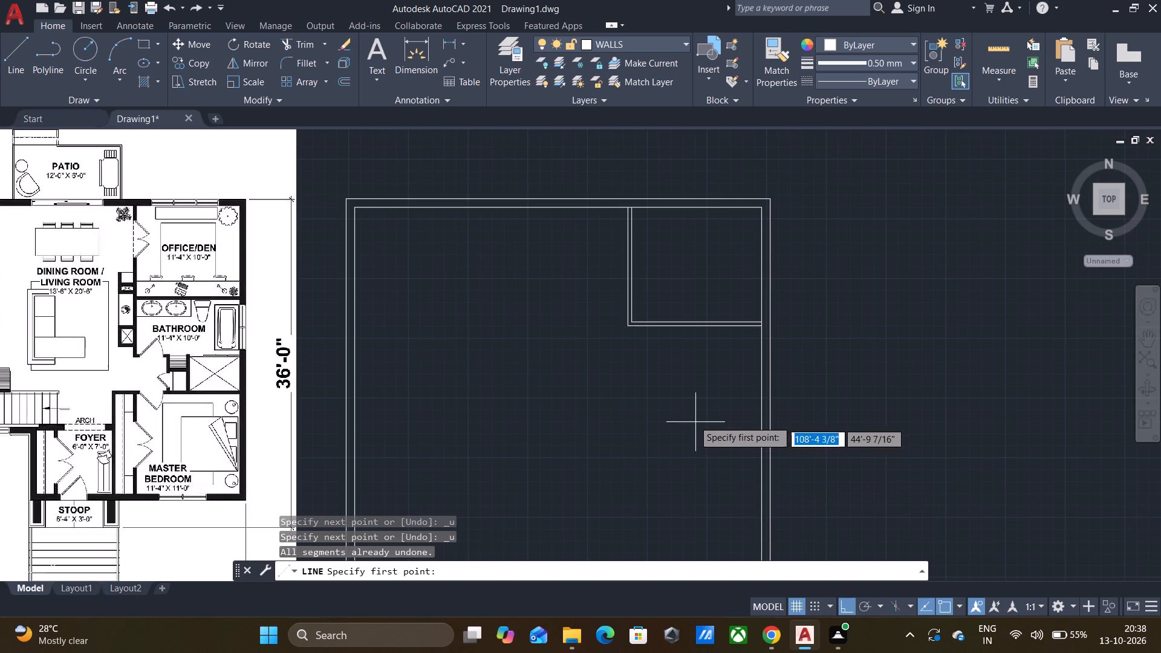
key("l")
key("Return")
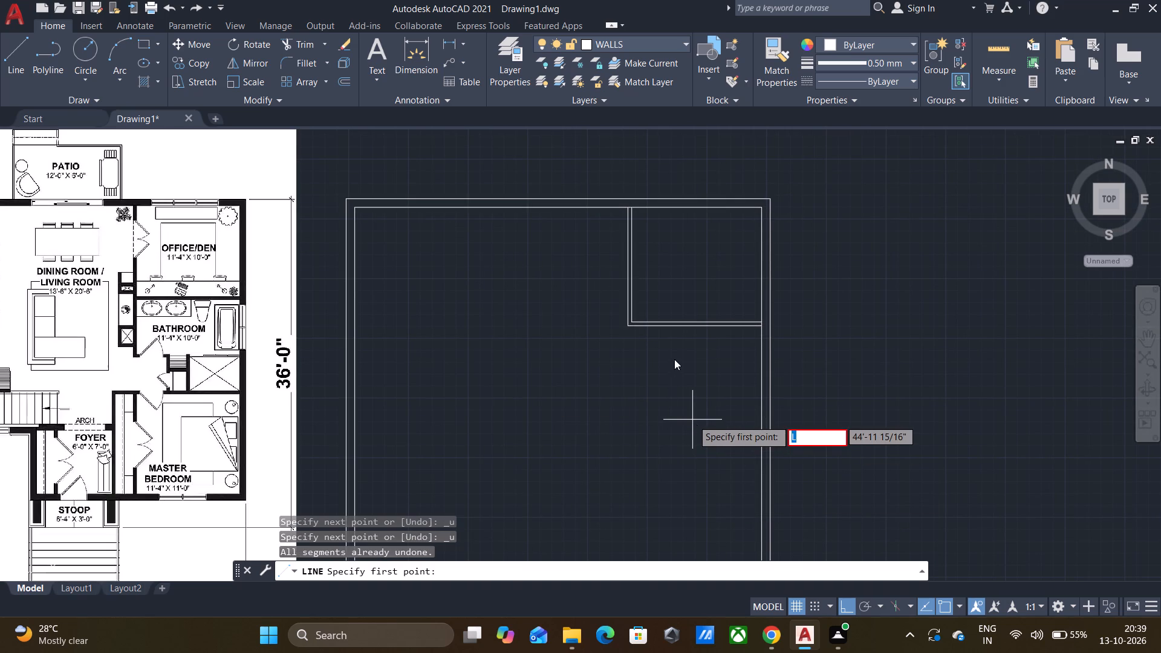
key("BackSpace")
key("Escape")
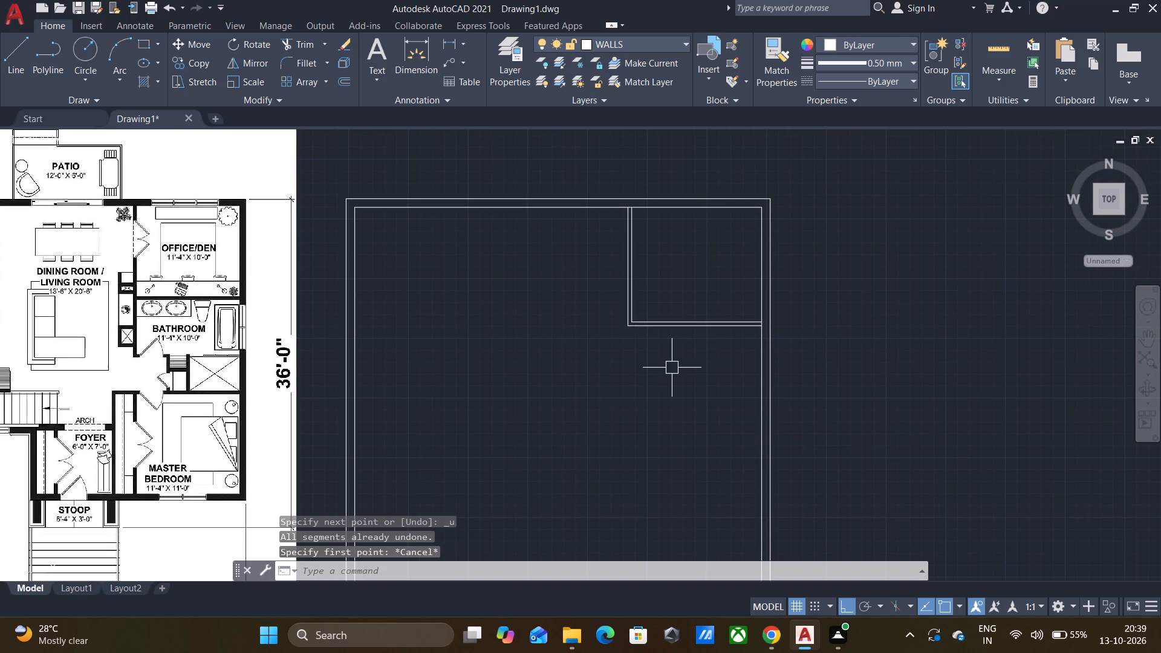
Draw bathroom wall lines 10' down and 11'4" east, starting on the office/den's lower wall line directly below its inner corner.
key("l")
key("Return")
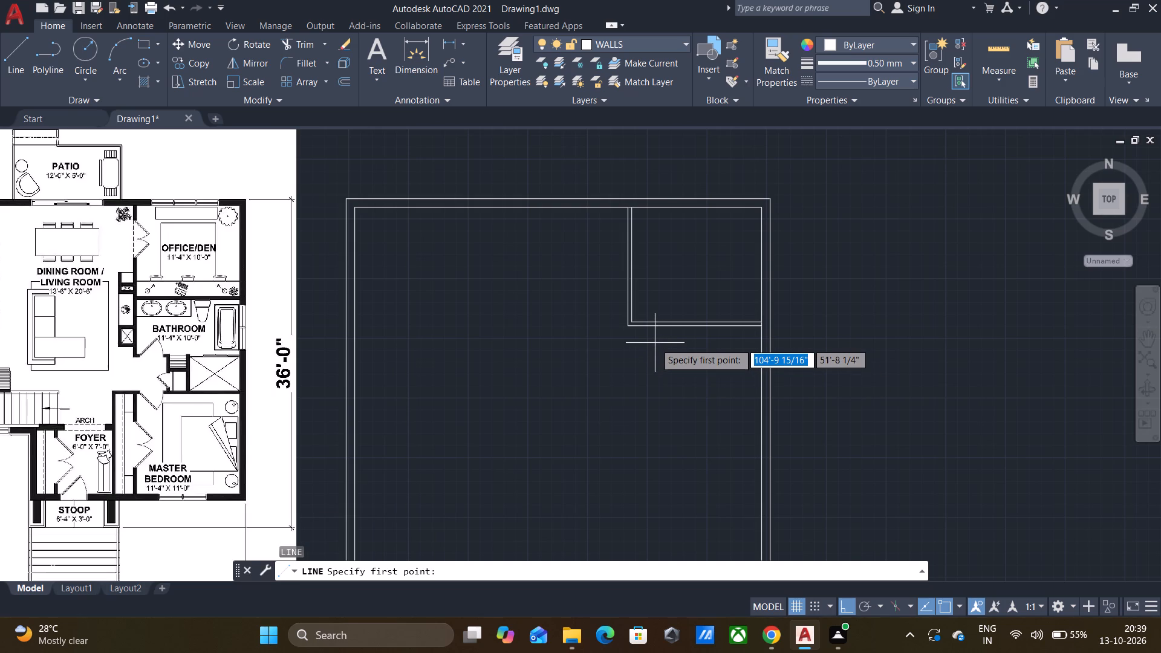
scroll(653, 323, "up", 2)
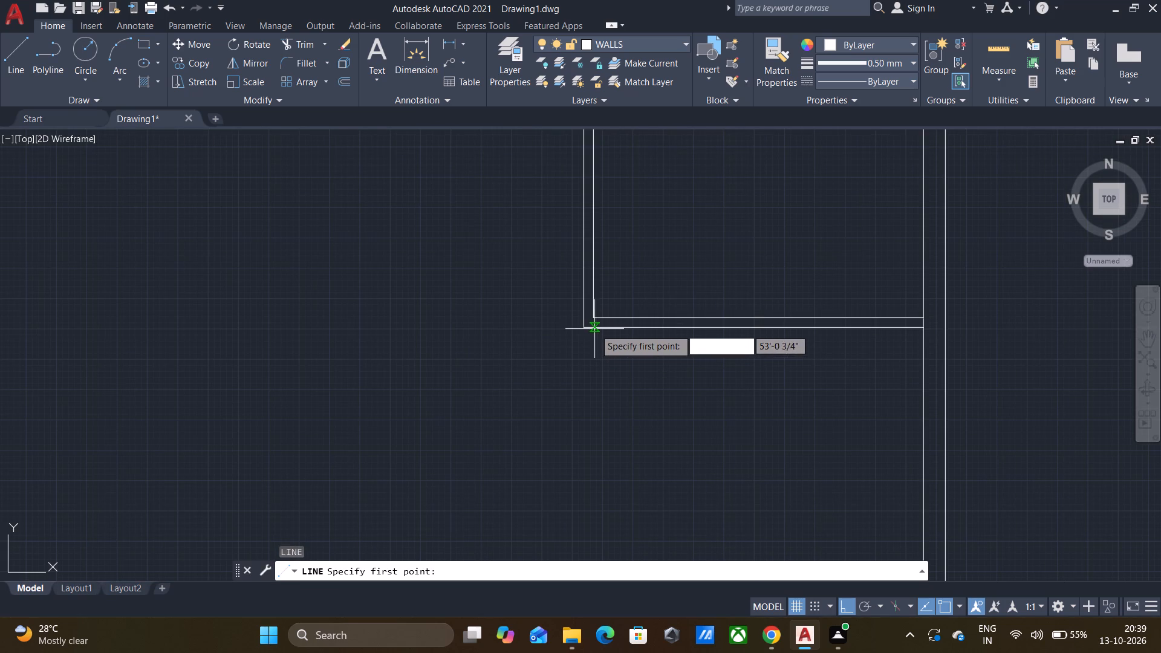
scroll(593, 329, "up", 3)
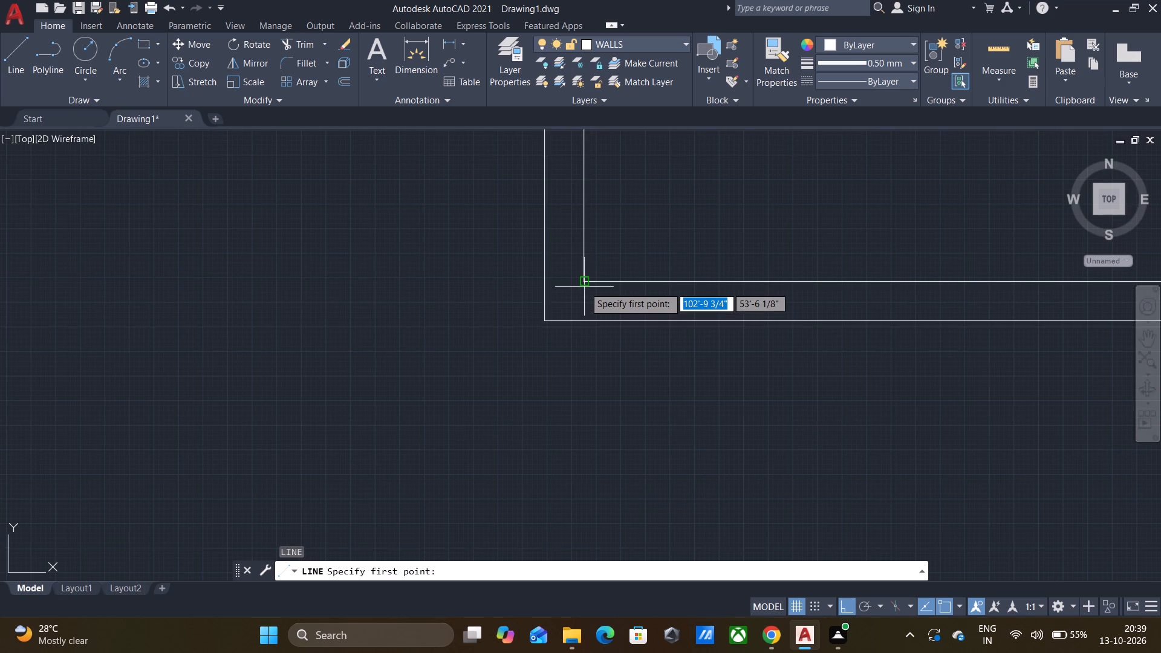
left_click(585, 319)
scroll(583, 360, "down", 2)
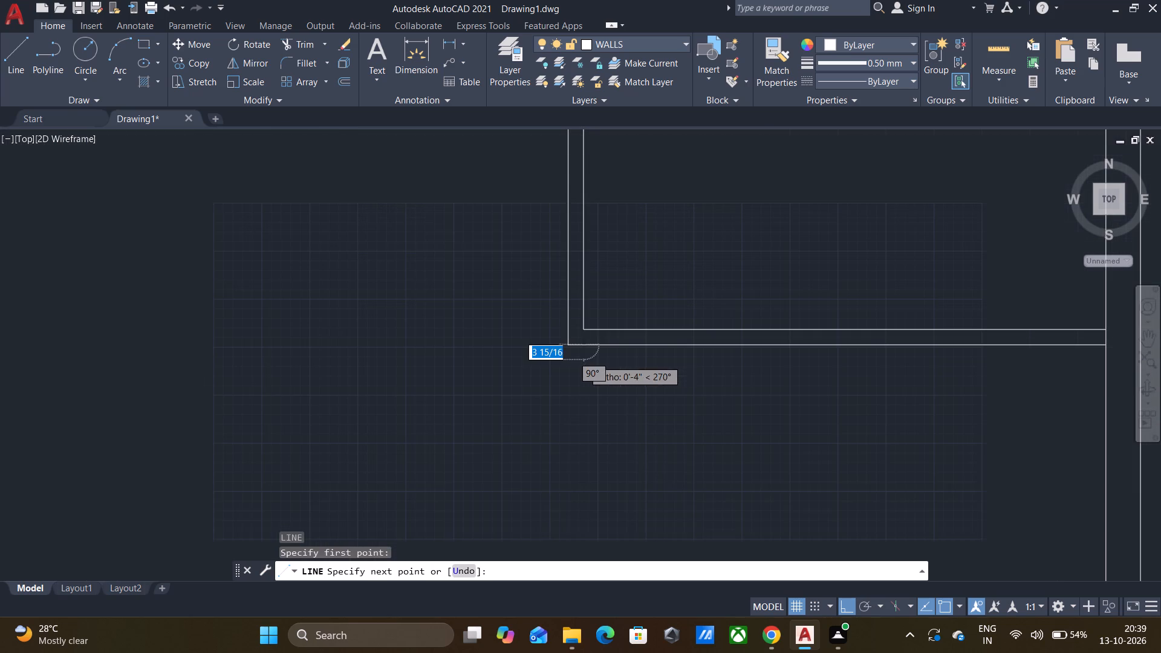
scroll(583, 360, "down", 2)
middle_click_drag(583, 360, 613, 293)
scroll(617, 356, "down", 2)
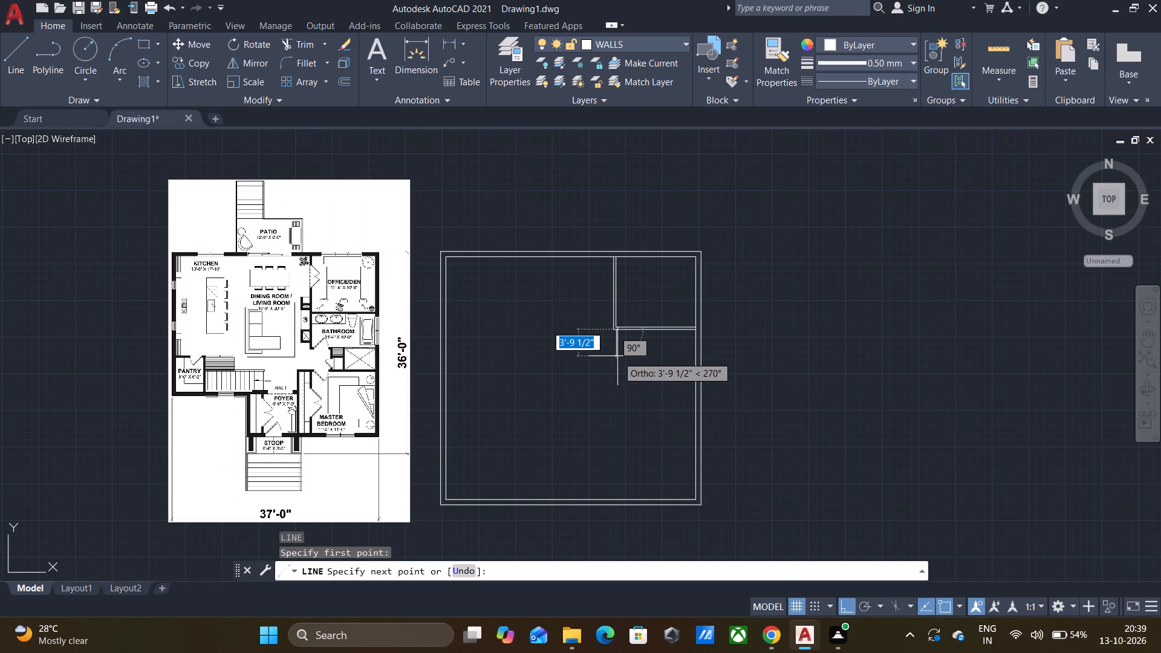
type("10'")
key("Return")
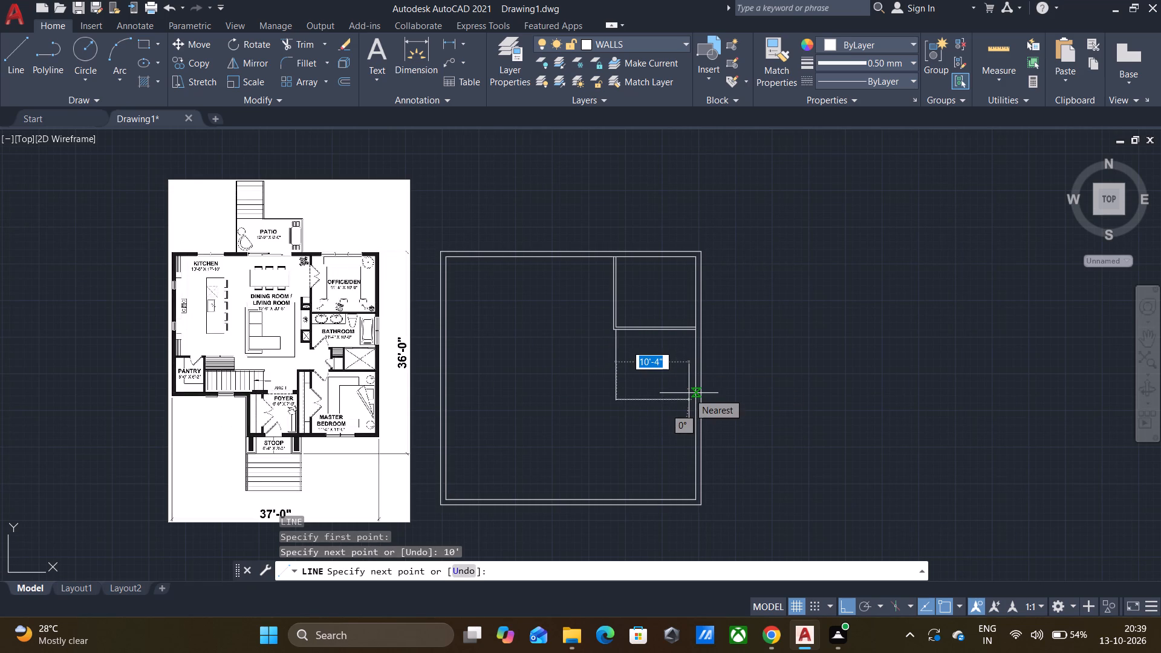
type("11'4\"")
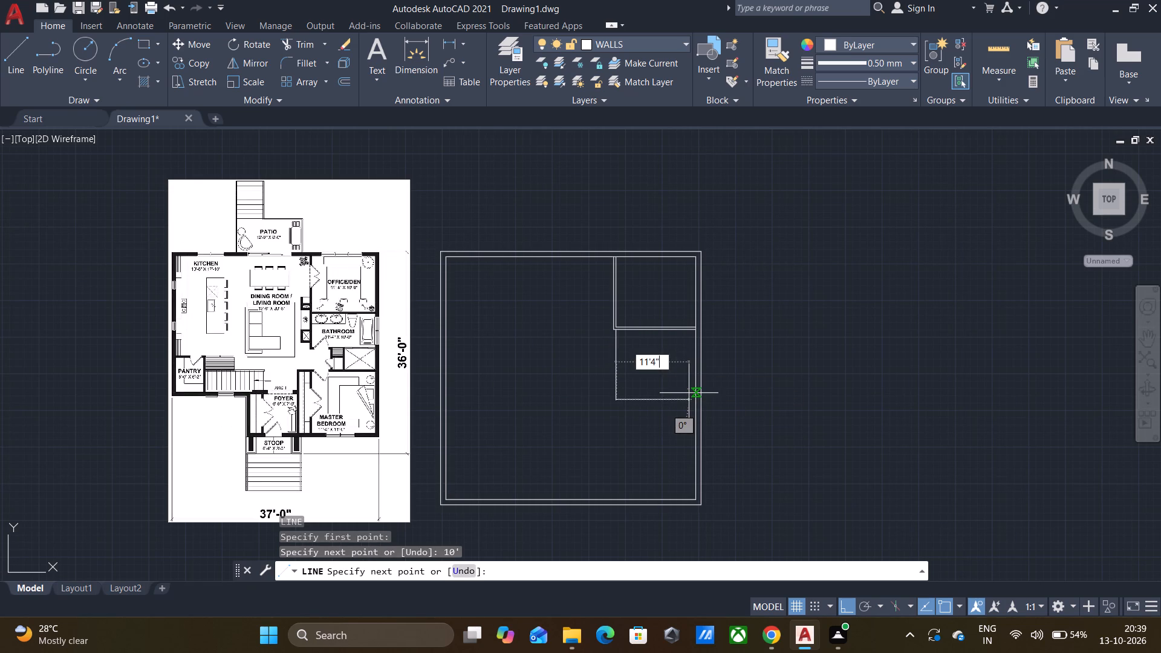
key("Return")
scroll(691, 427, "up", 2)
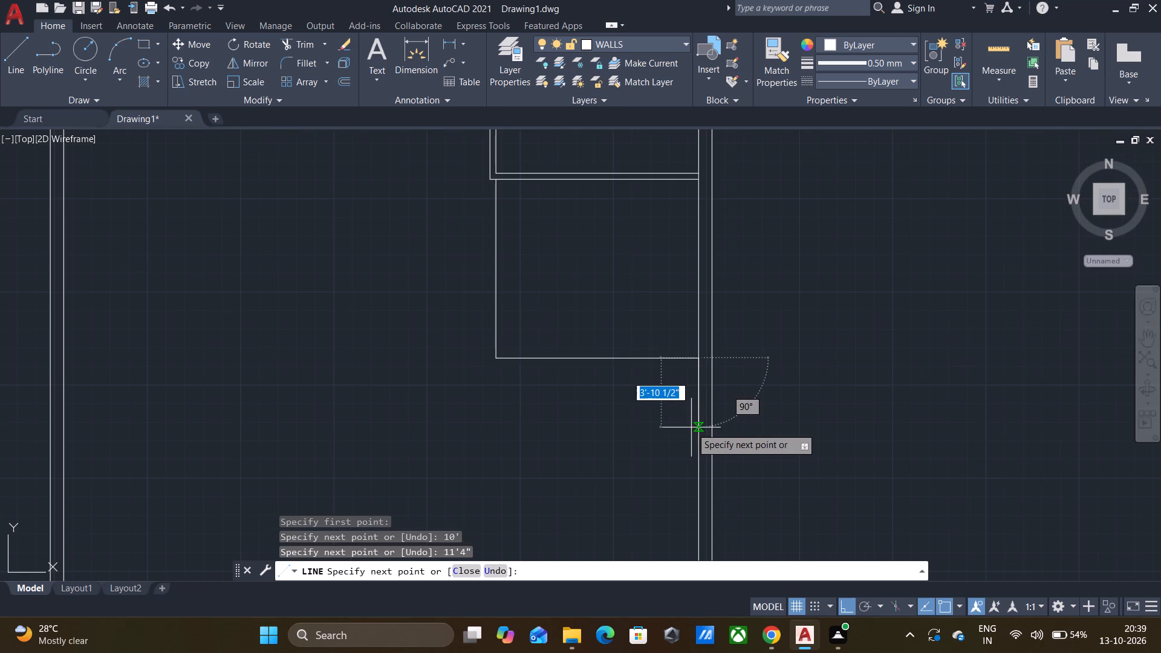
key("space")
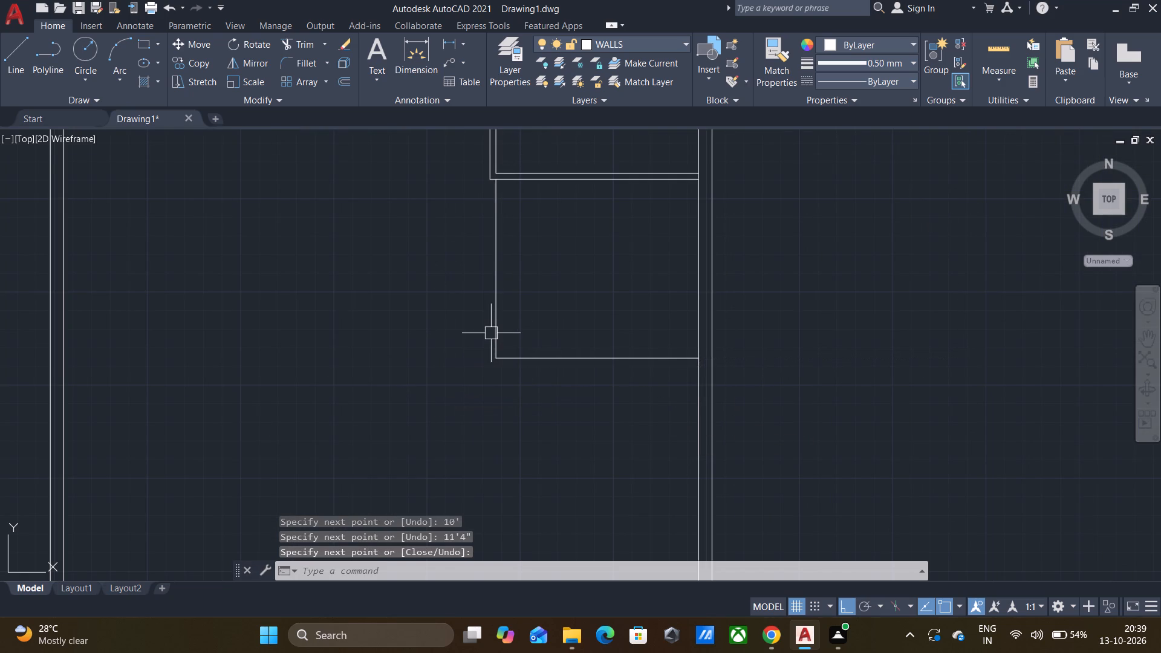
Offset the bathroom's vertical wall line 4" to the west and its lower horizontal line 4" downward.
key("o")
key("Return")
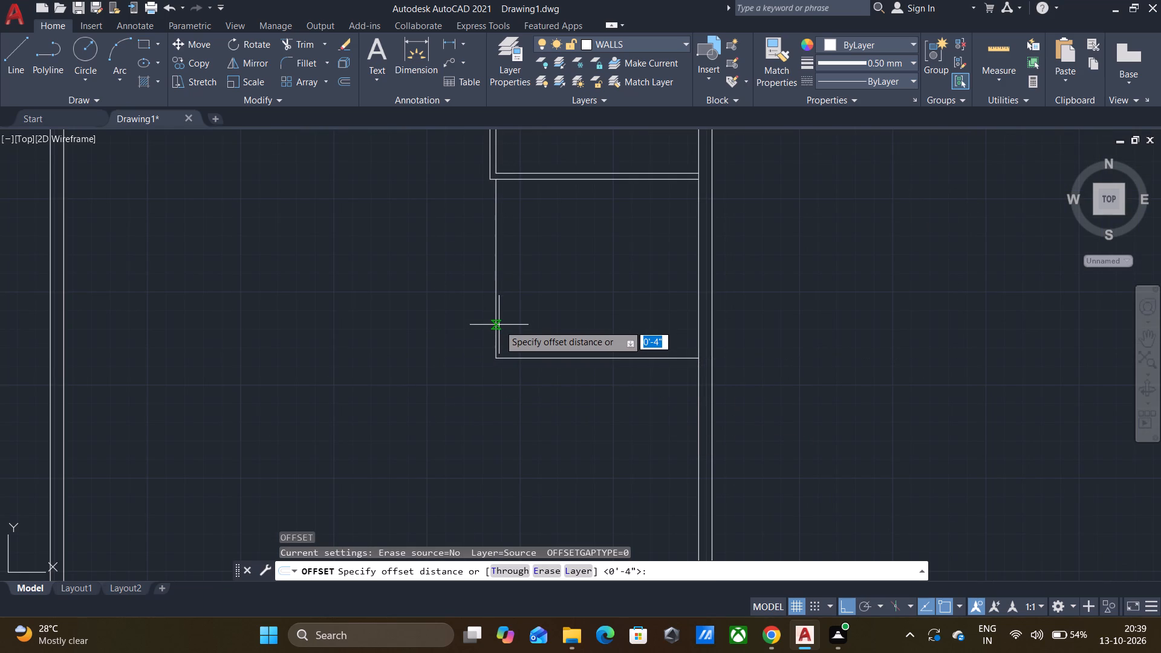
key("space")
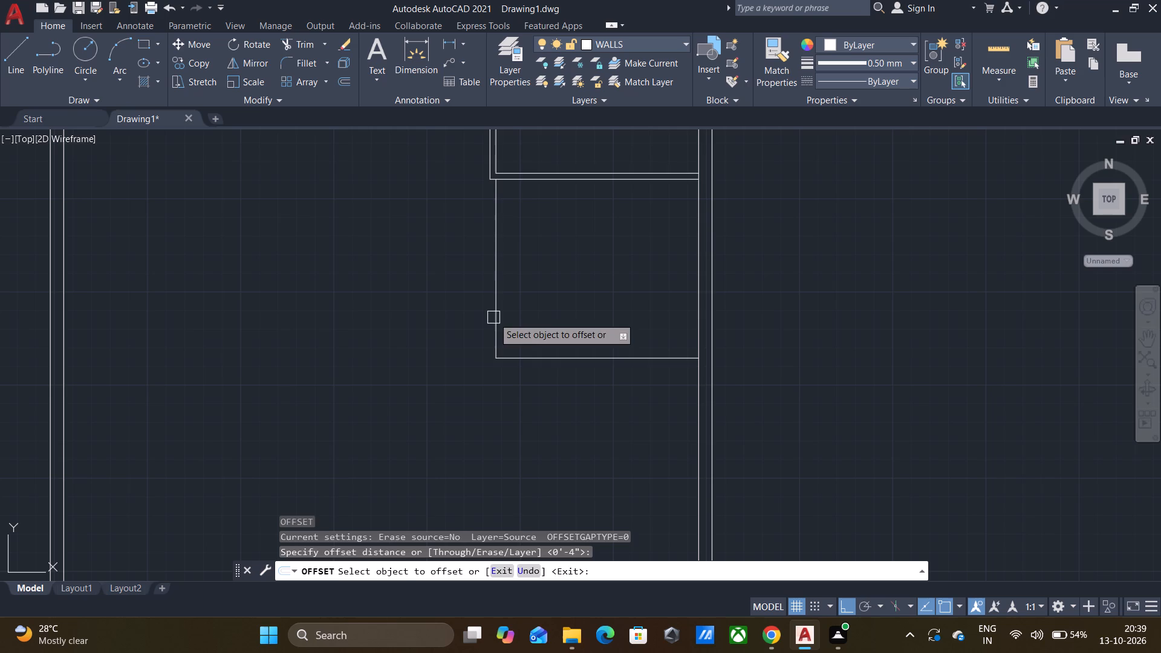
left_click(493, 317)
left_click(459, 317)
left_click(545, 358)
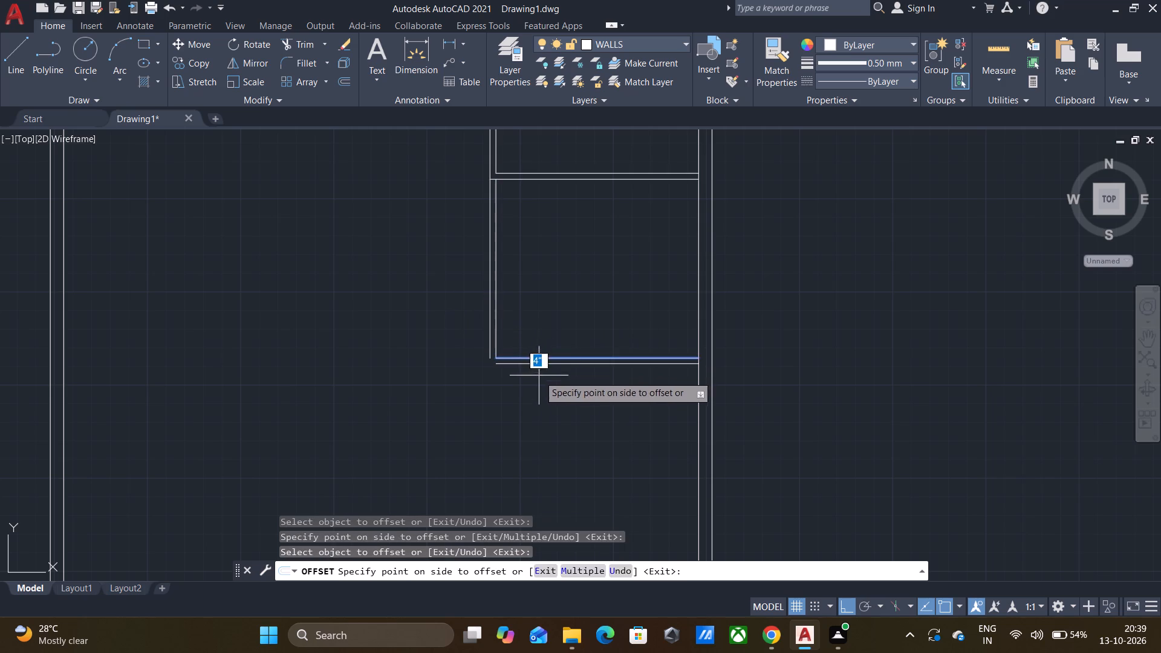
left_click(535, 391)
key("Escape")
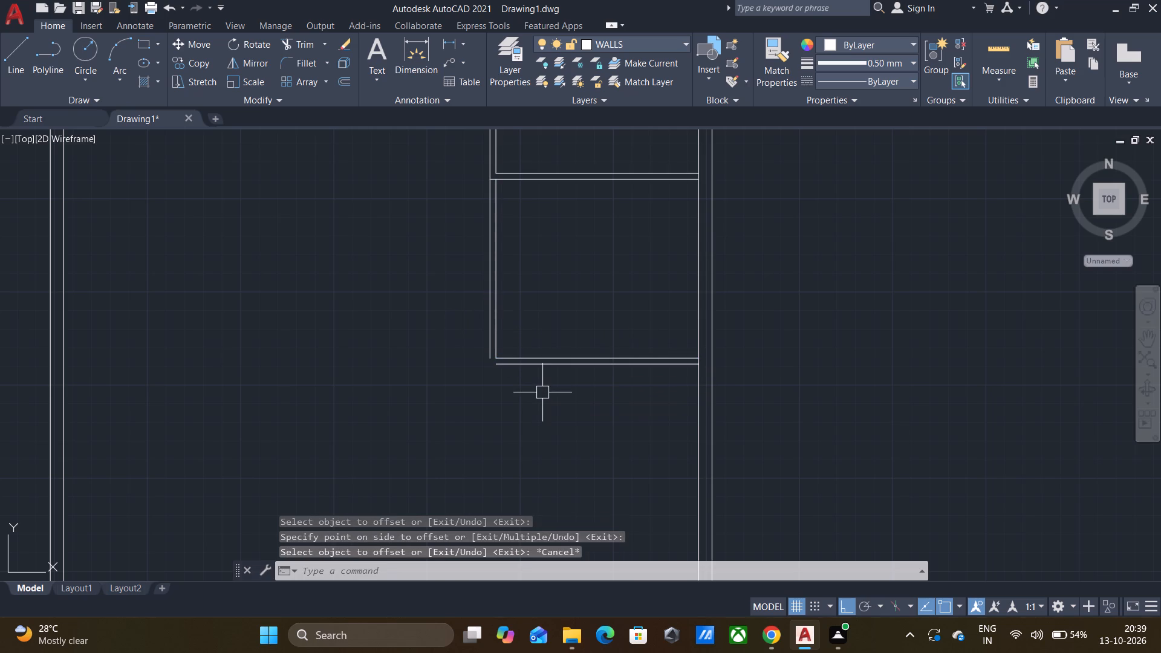
Fillet the bathroom's two outer offset lines into a square lower-left corner.
key("f")
key("Return")
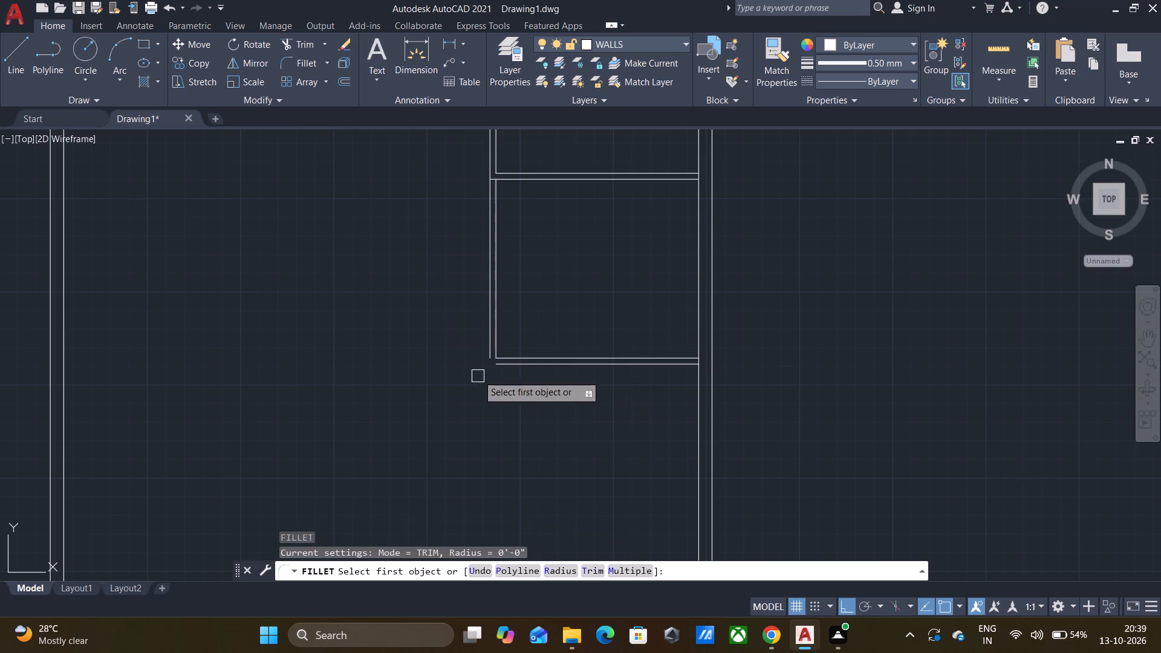
left_click(486, 353)
left_click(498, 368)
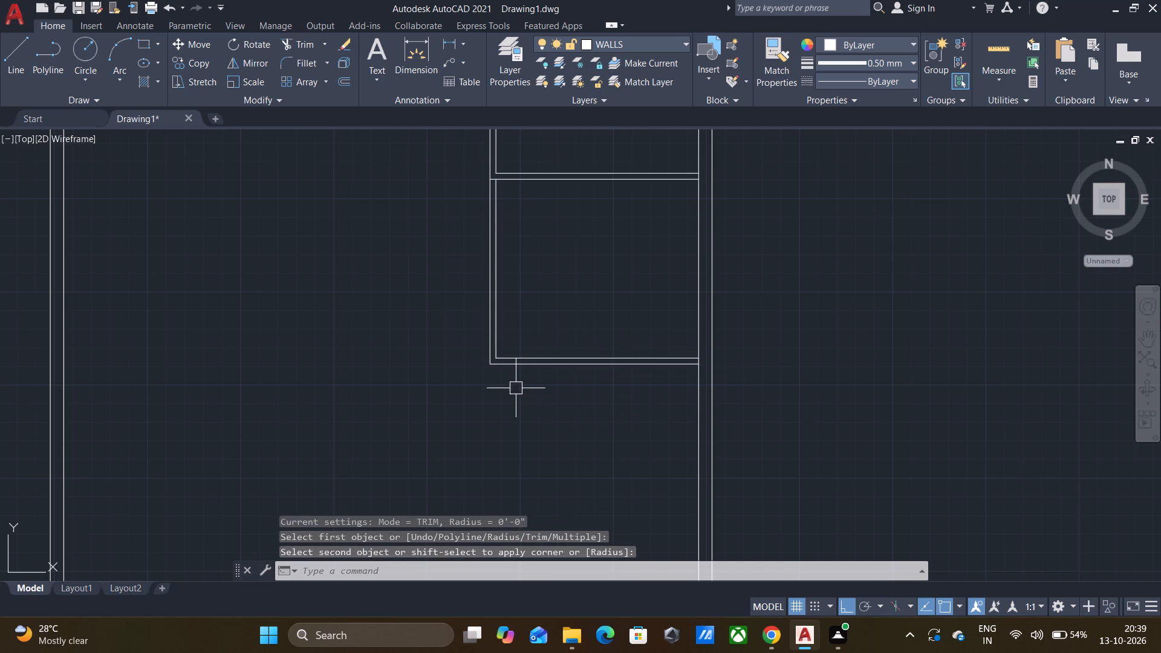
key("Escape")
Trim the short pieces crossing the vertical interior wall at the office/bathroom partition and at the top exterior wall's inner line.
scroll(521, 397, "down", 1)
scroll(445, 380, "down", 2)
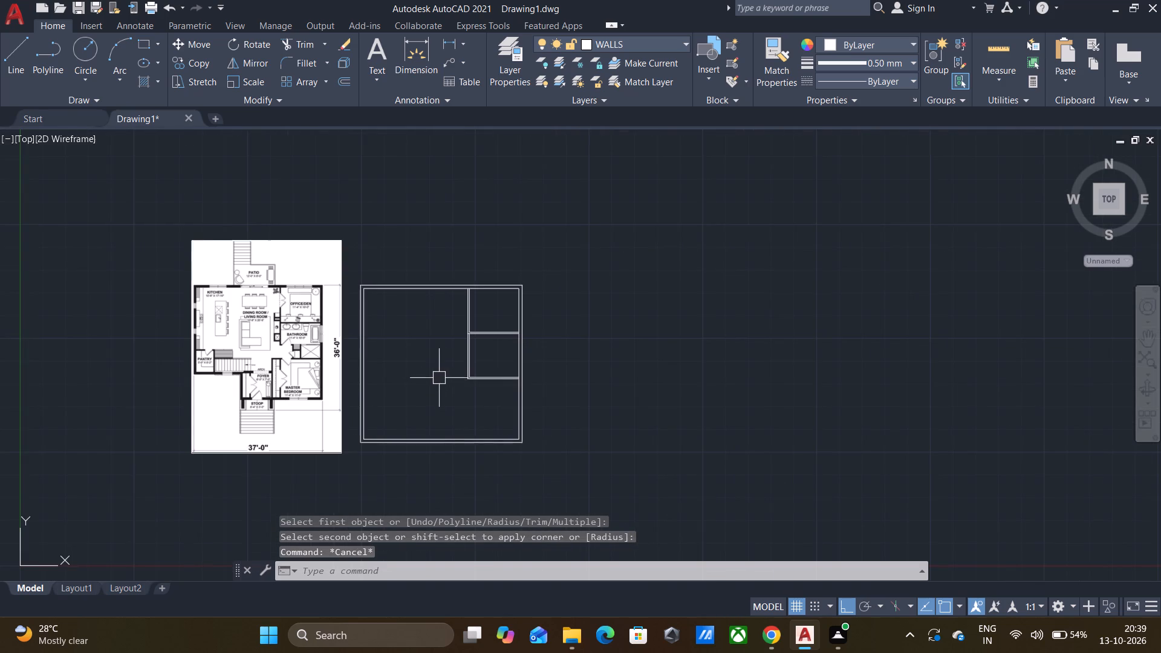
scroll(435, 330, "up", 4)
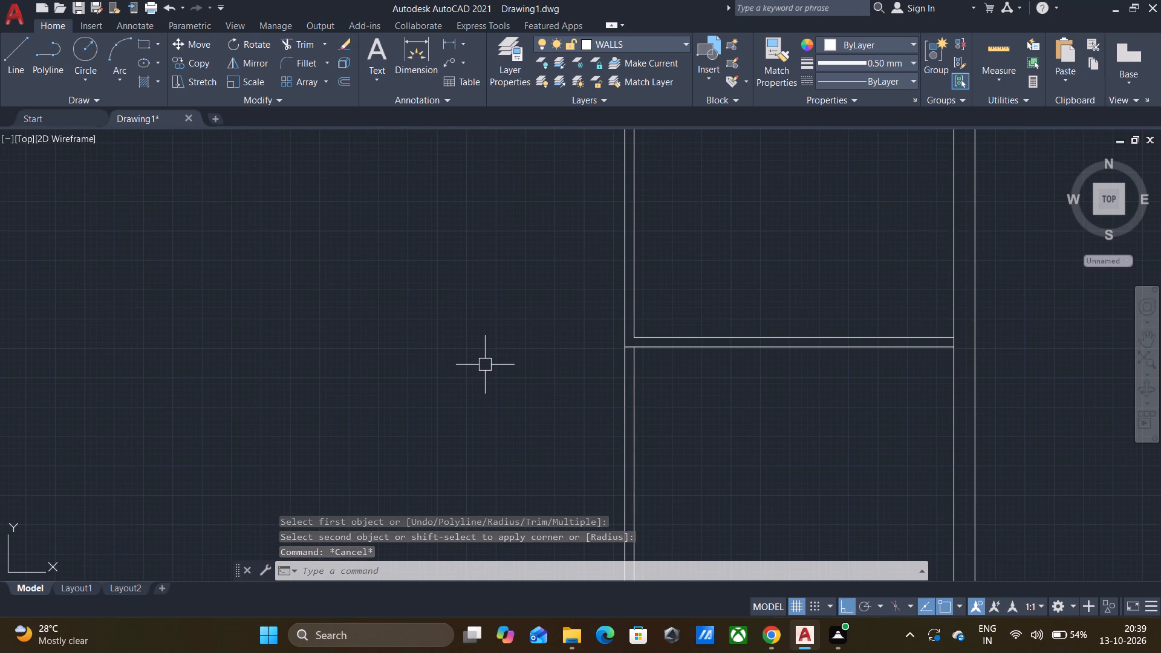
type("TR")
key("Return")
key("Return")
scroll(592, 339, "up", 3)
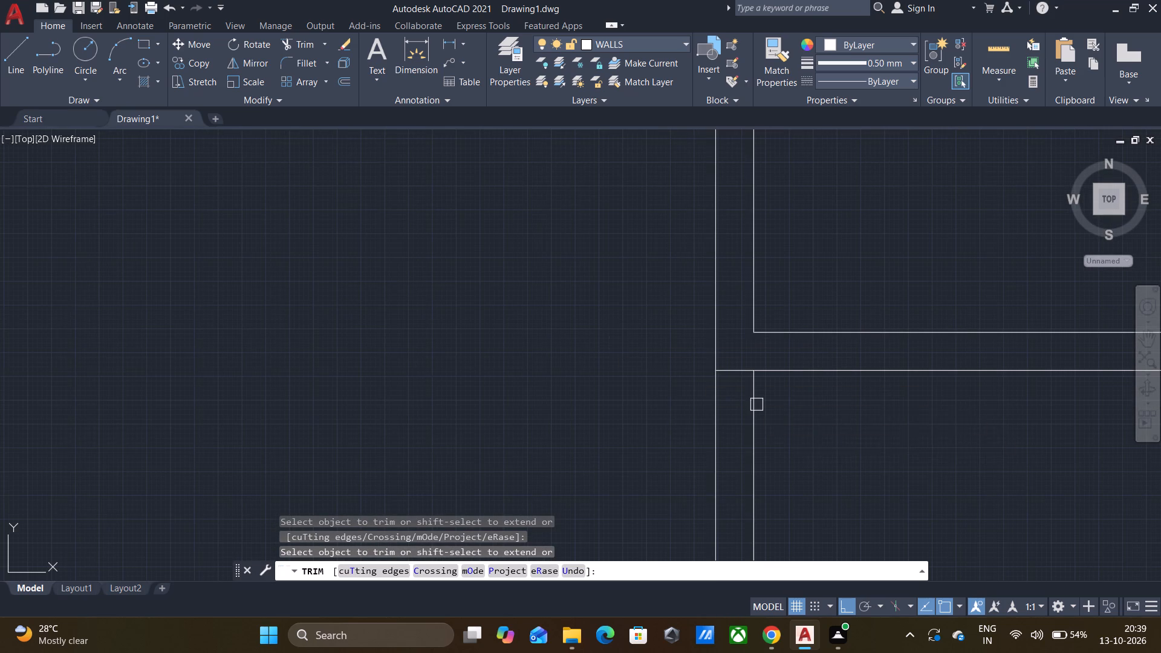
left_click(731, 372)
scroll(737, 371, "down", 2)
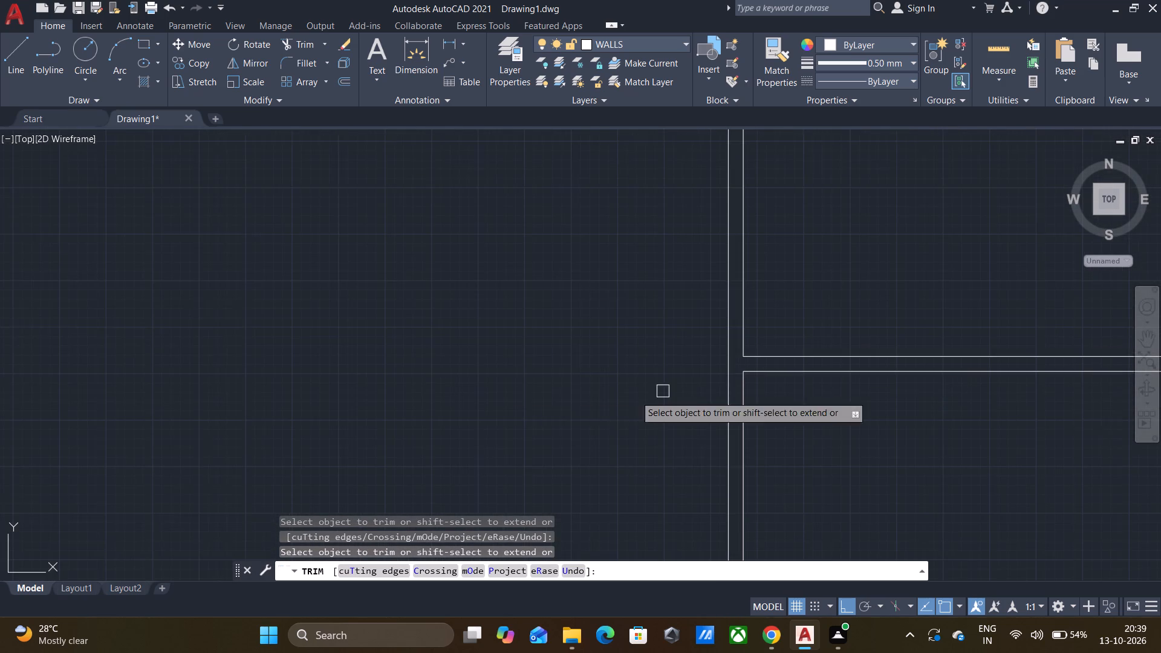
scroll(535, 395, "down", 3)
scroll(591, 259, "up", 5)
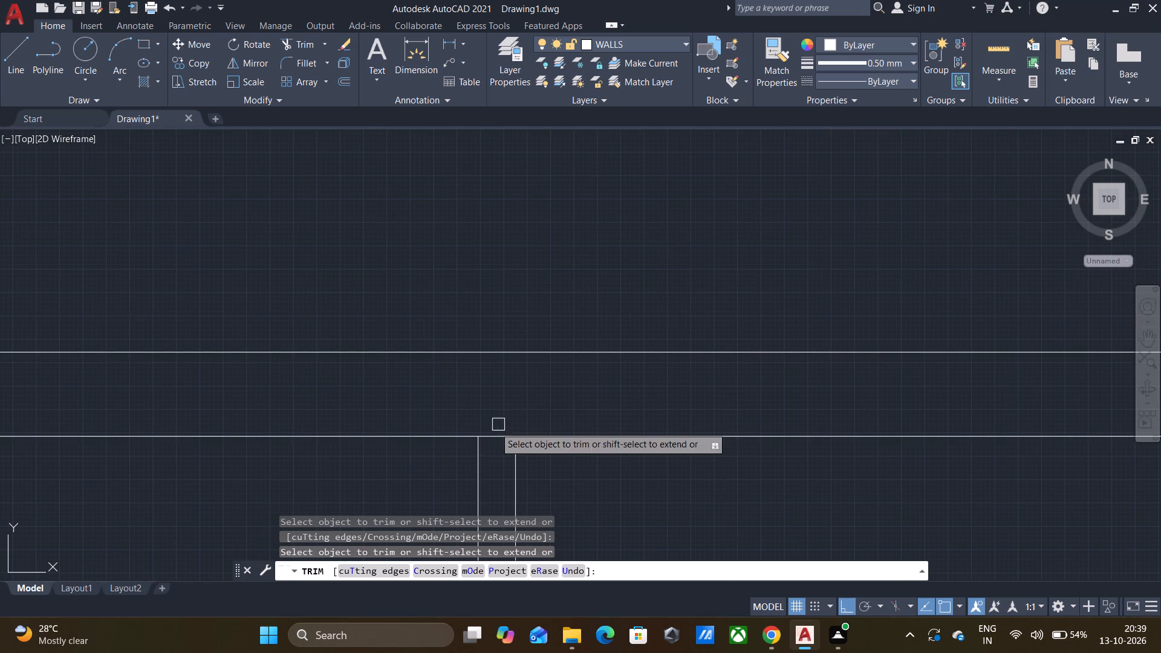
left_click(493, 436)
Trim the east exterior wall's inner line where the office/bathroom partition and the bathroom's lower wall meet it.
scroll(493, 436, "down", 5)
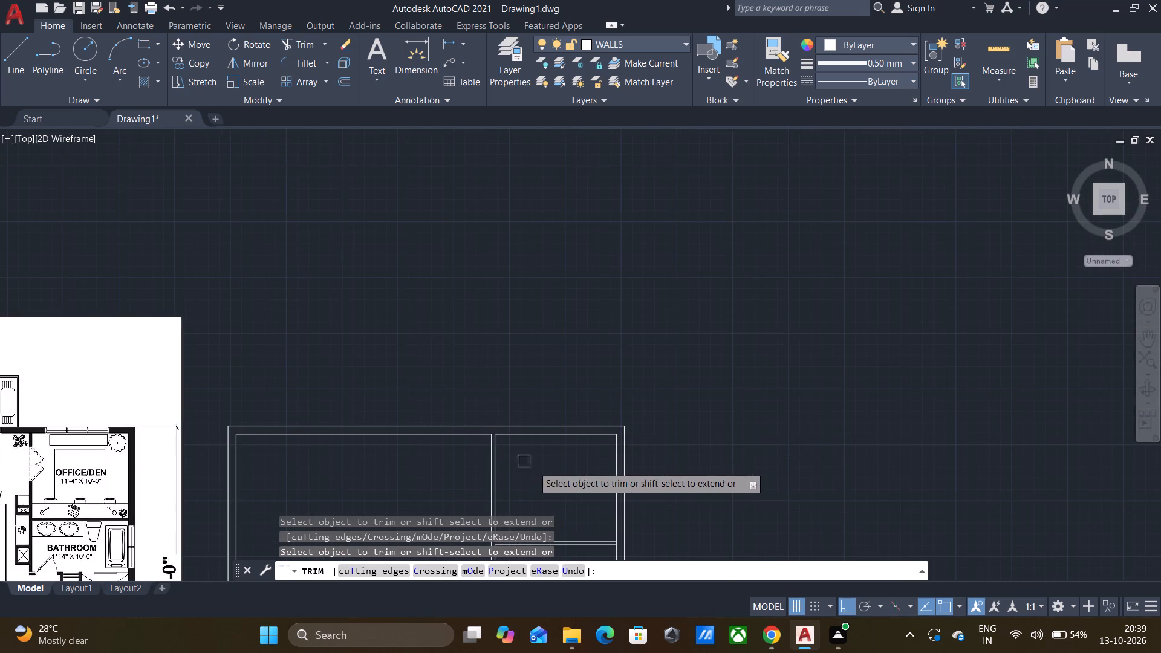
middle_click_drag(551, 481, 556, 332)
scroll(583, 388, "up", 4)
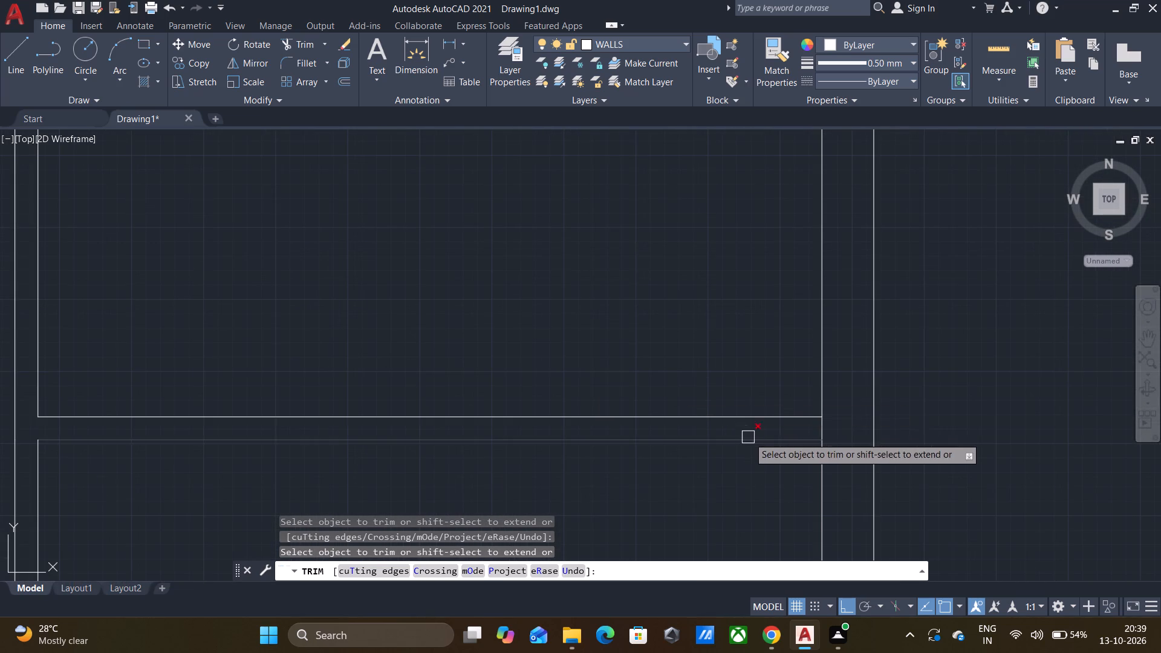
left_click(819, 428)
scroll(825, 429, "down", 3)
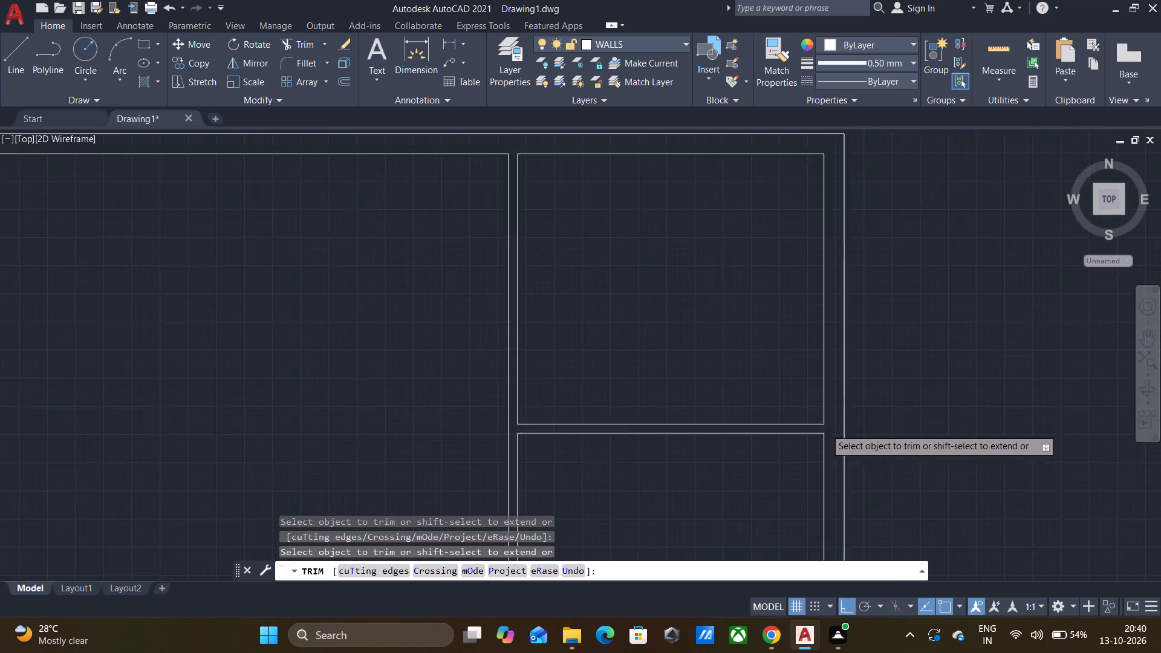
middle_click_drag(770, 525, 755, 351)
scroll(769, 519, "down", 1)
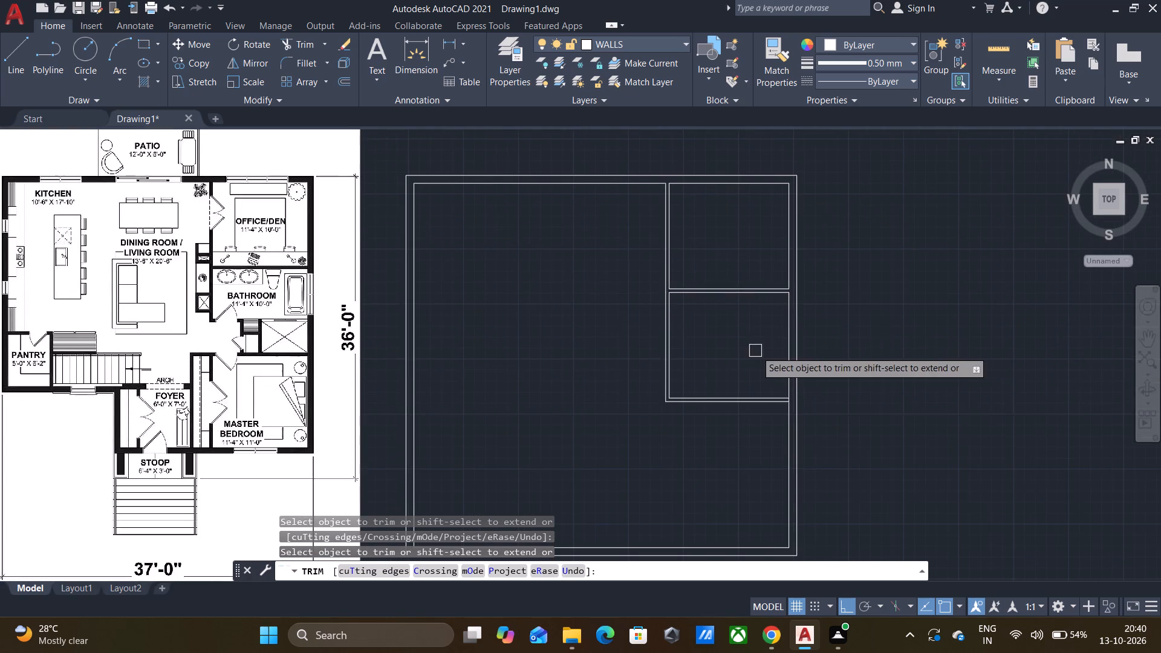
scroll(785, 394, "up", 5)
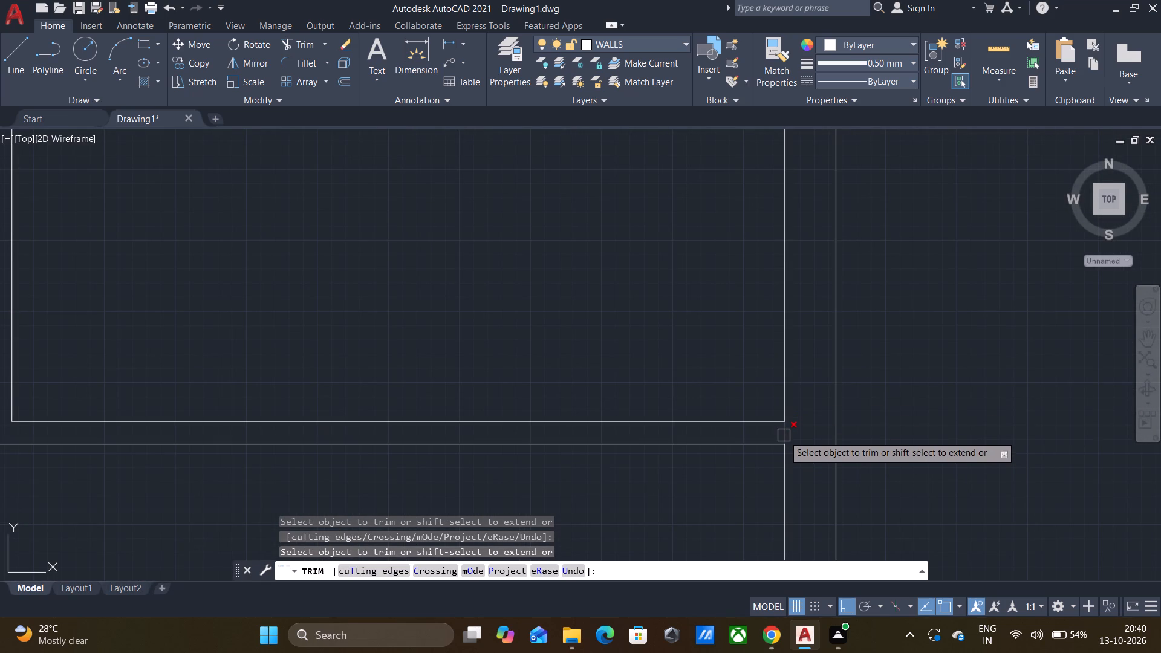
left_click(784, 434)
scroll(947, 396, "down", 3)
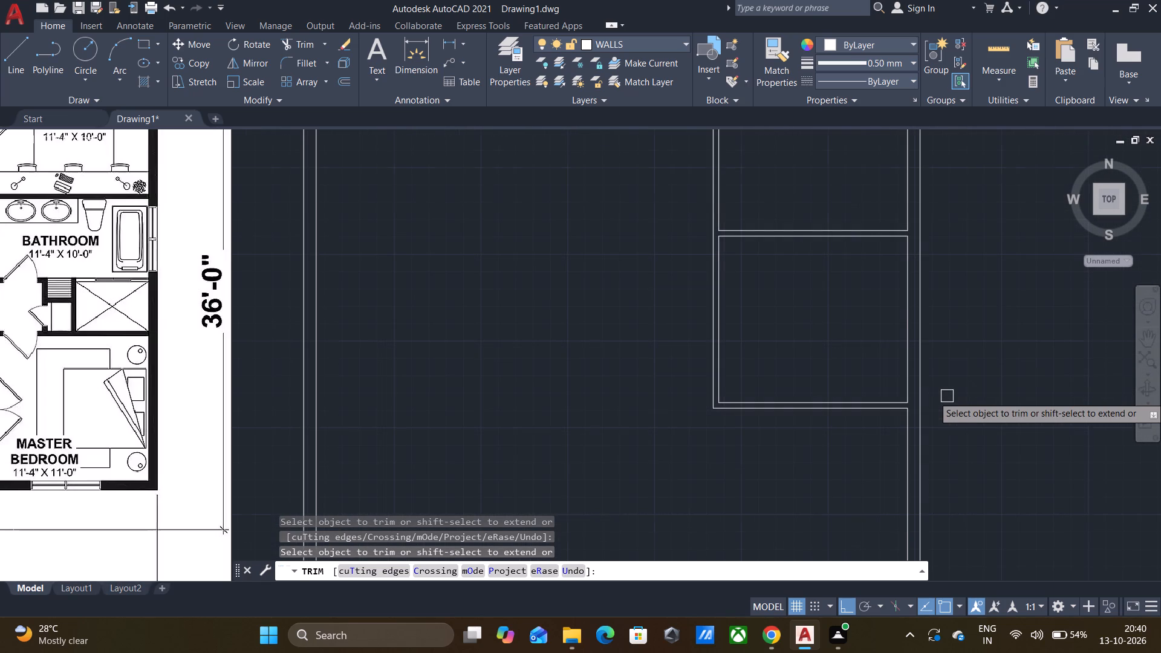
scroll(553, 297, "down", 2)
middle_click_drag(537, 294, 541, 294)
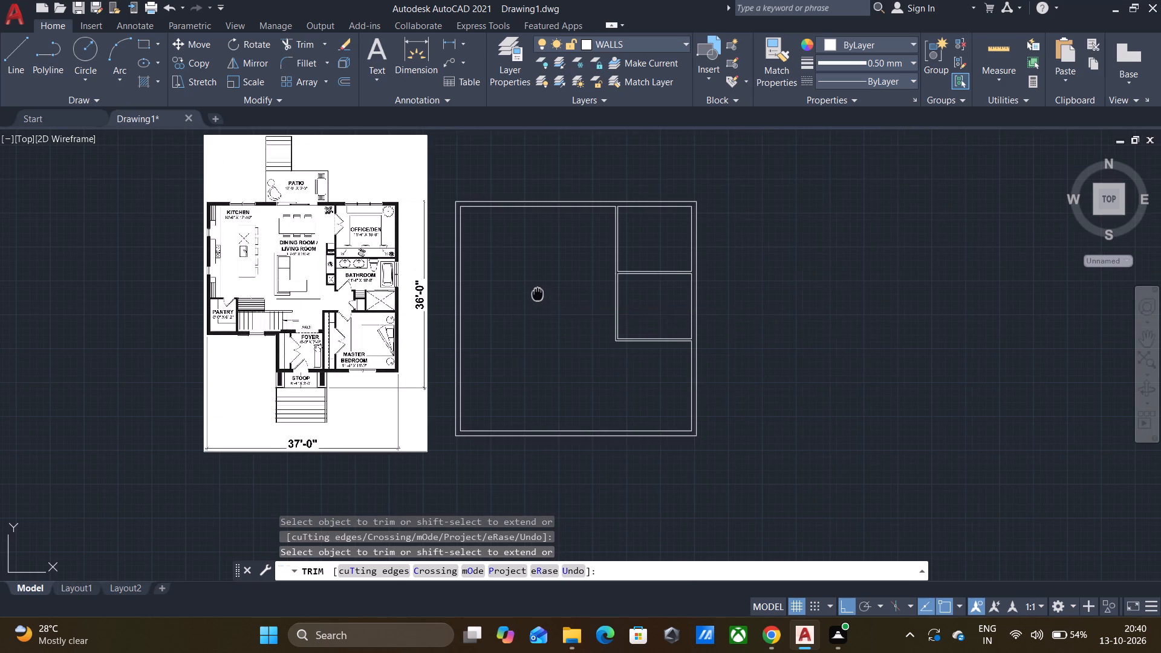
middle_click_drag(541, 294, 549, 297)
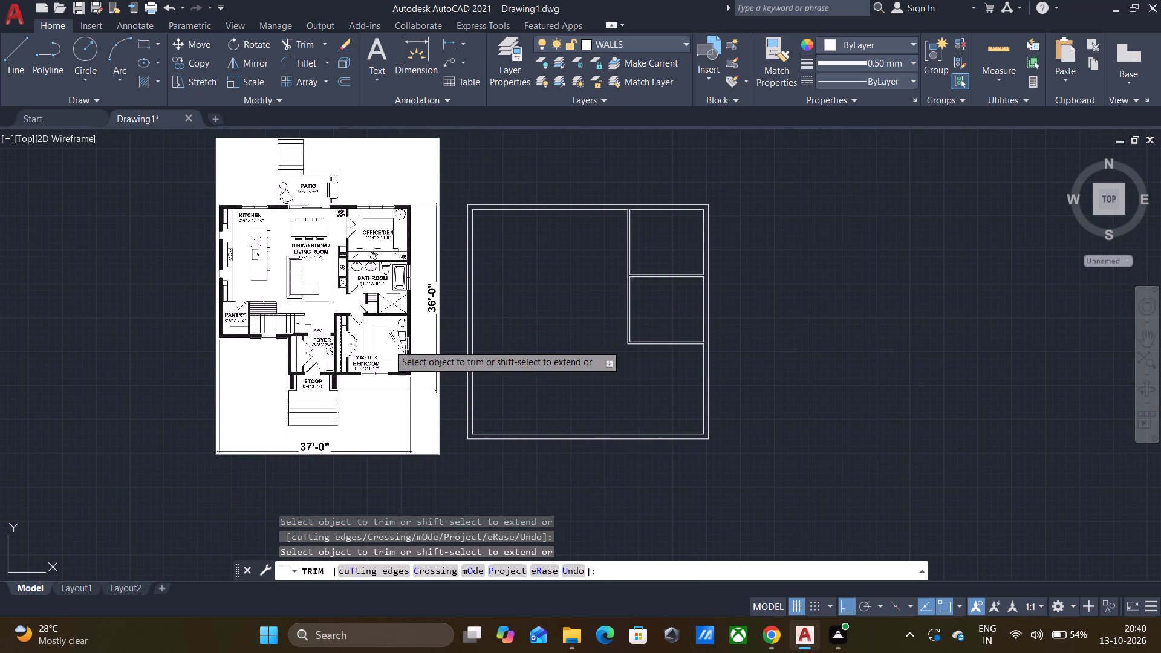
key("Escape")
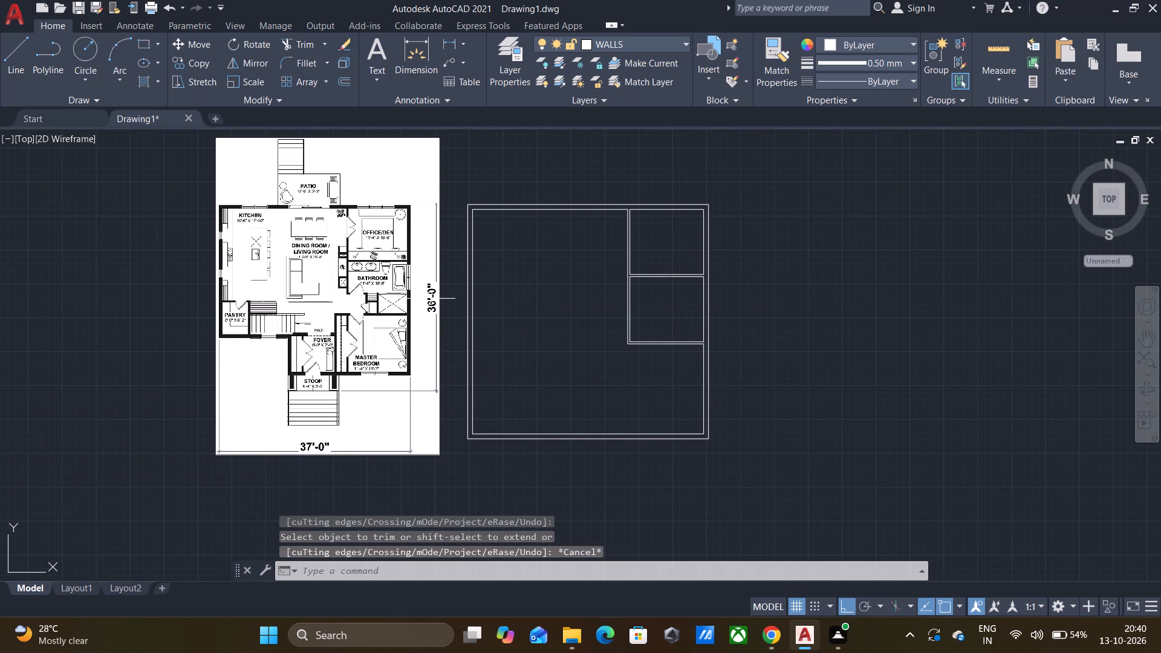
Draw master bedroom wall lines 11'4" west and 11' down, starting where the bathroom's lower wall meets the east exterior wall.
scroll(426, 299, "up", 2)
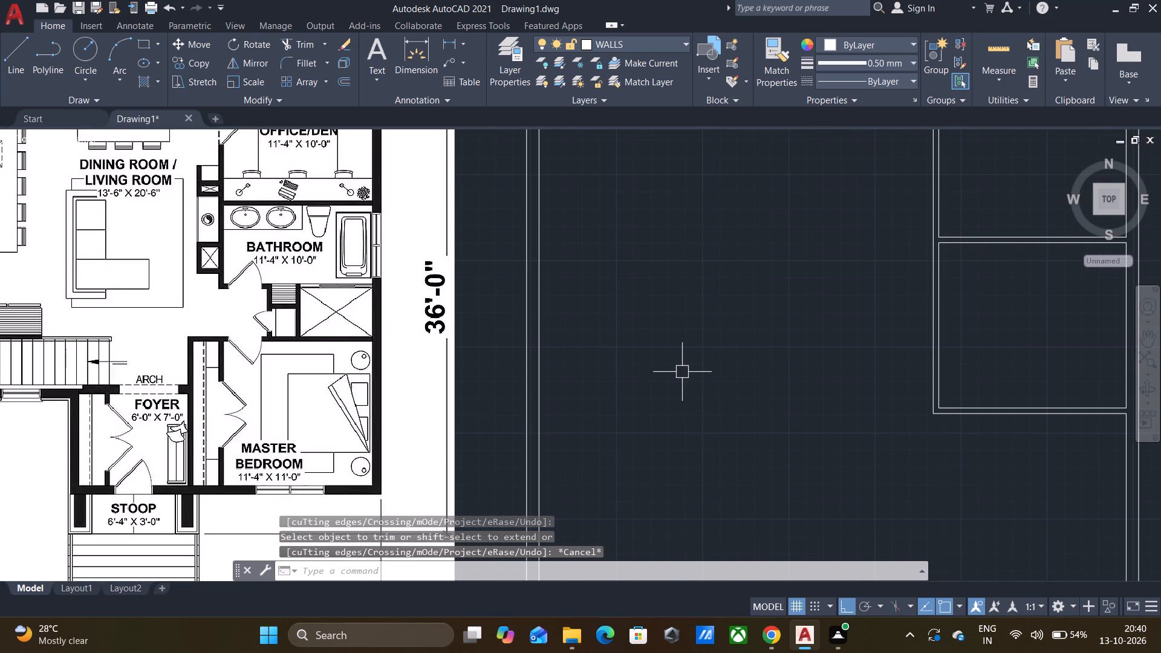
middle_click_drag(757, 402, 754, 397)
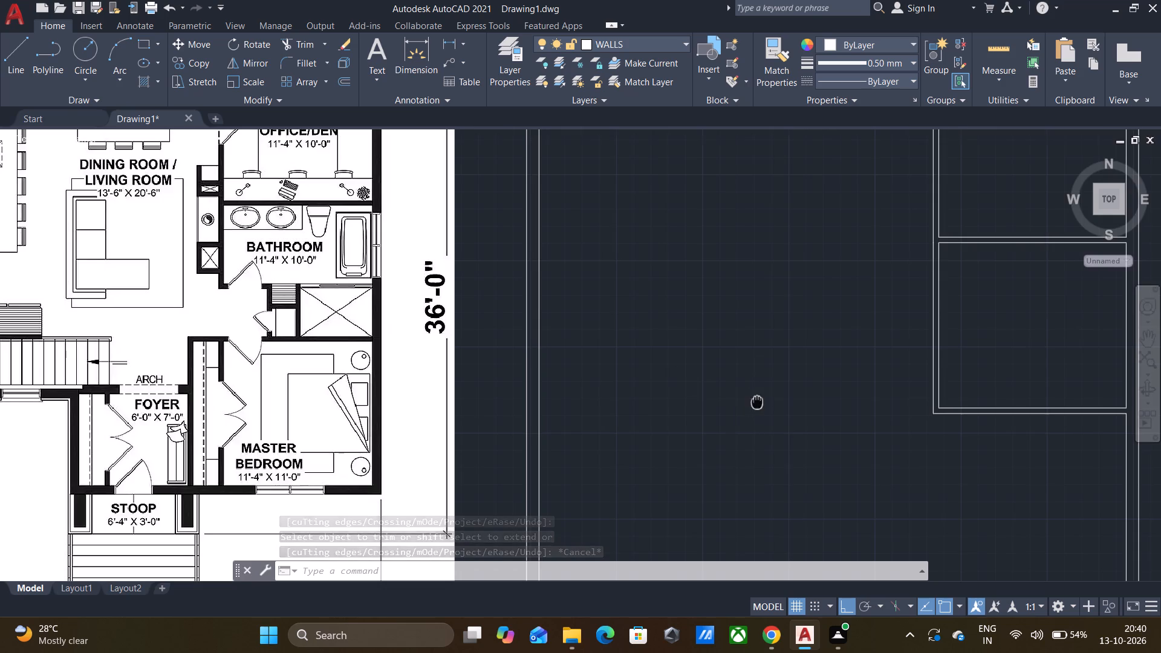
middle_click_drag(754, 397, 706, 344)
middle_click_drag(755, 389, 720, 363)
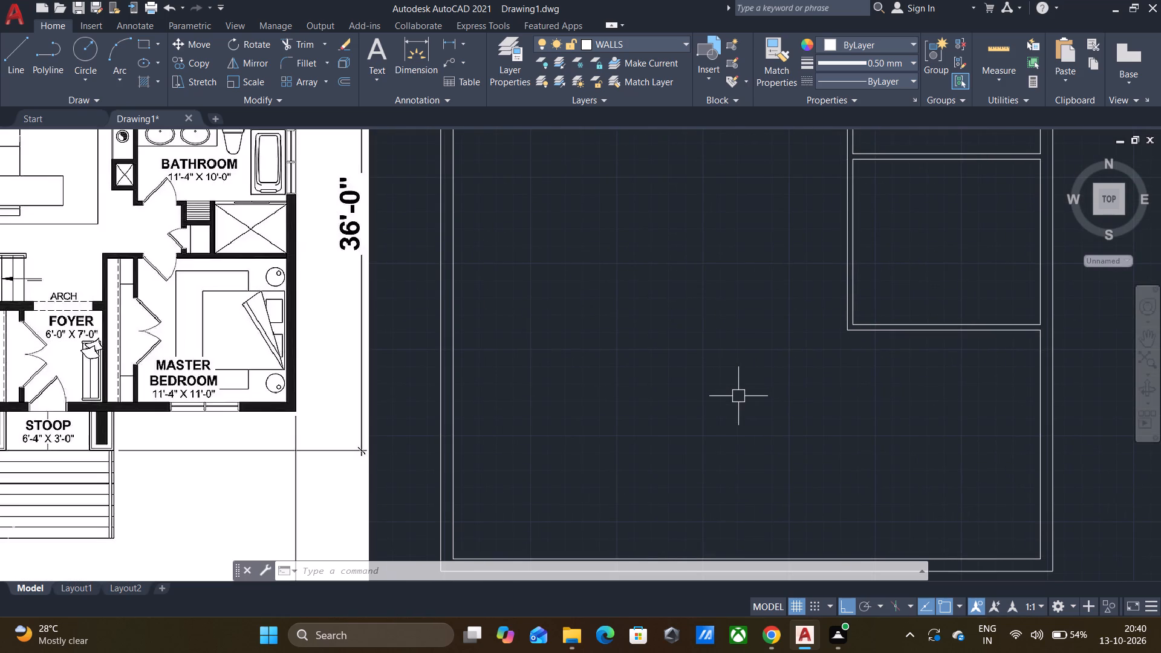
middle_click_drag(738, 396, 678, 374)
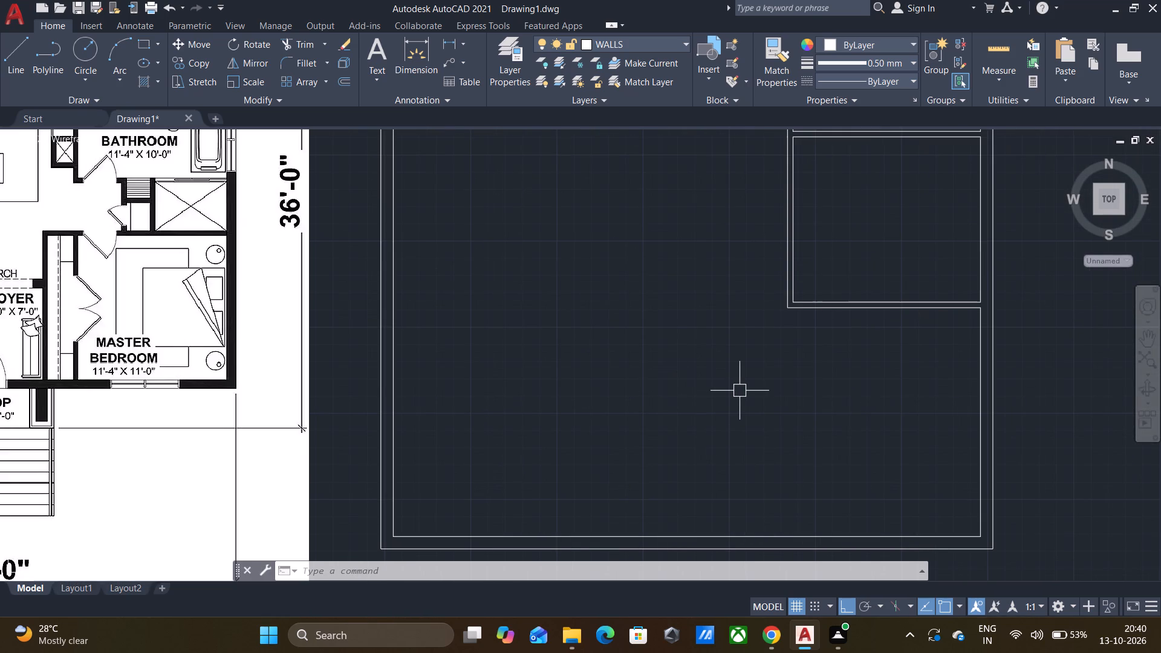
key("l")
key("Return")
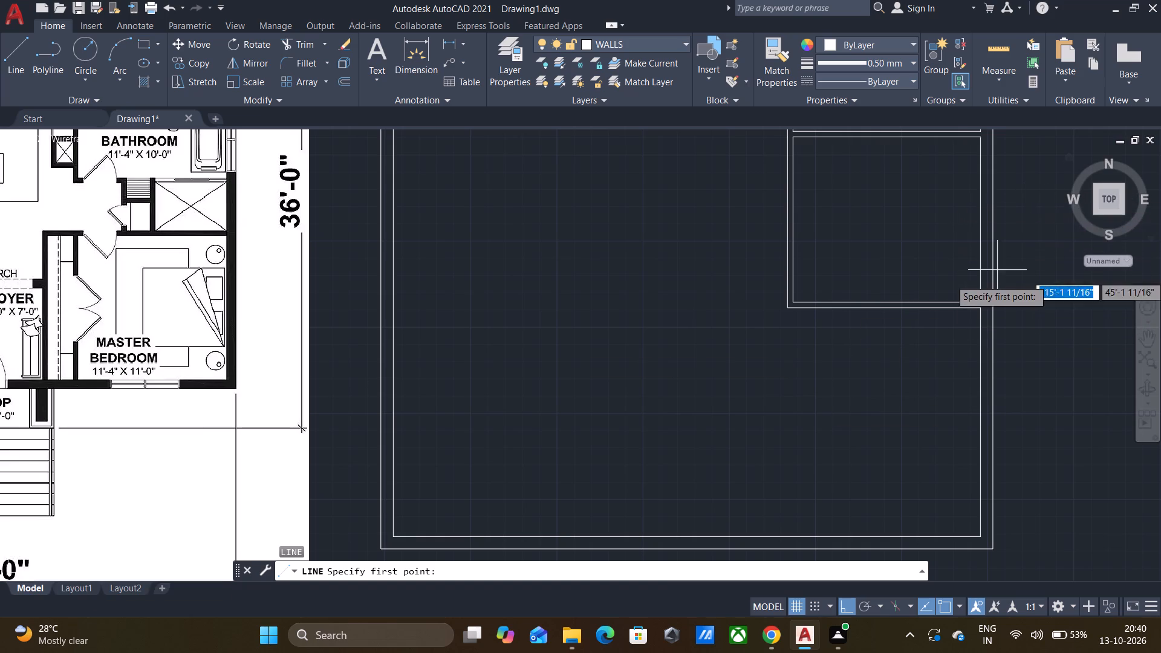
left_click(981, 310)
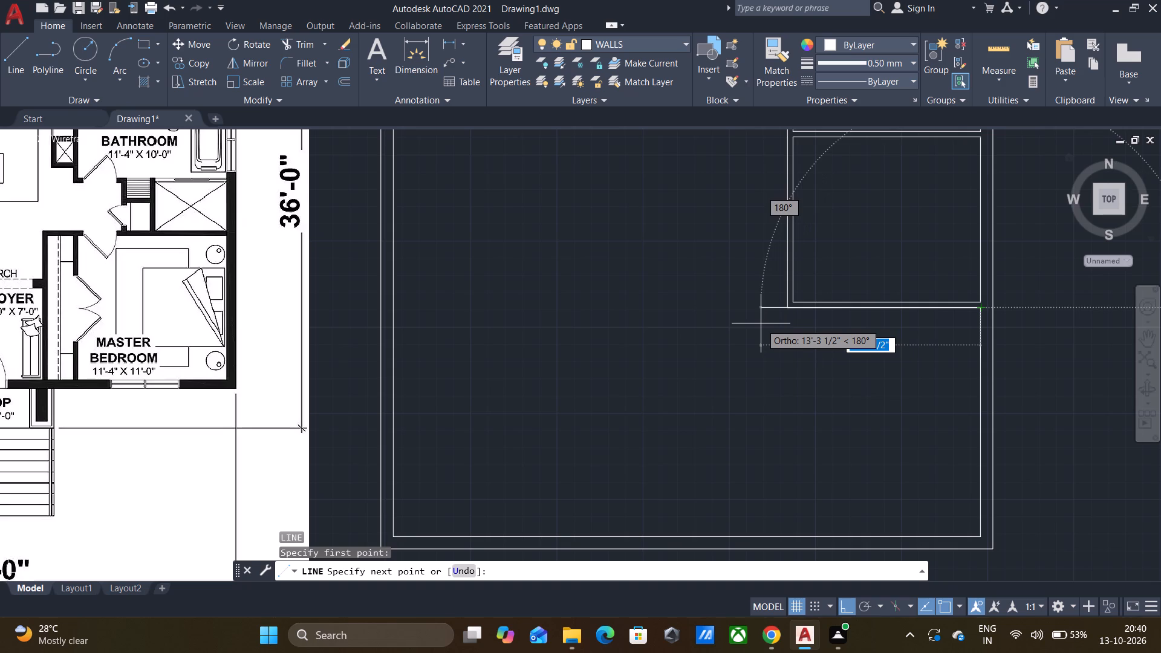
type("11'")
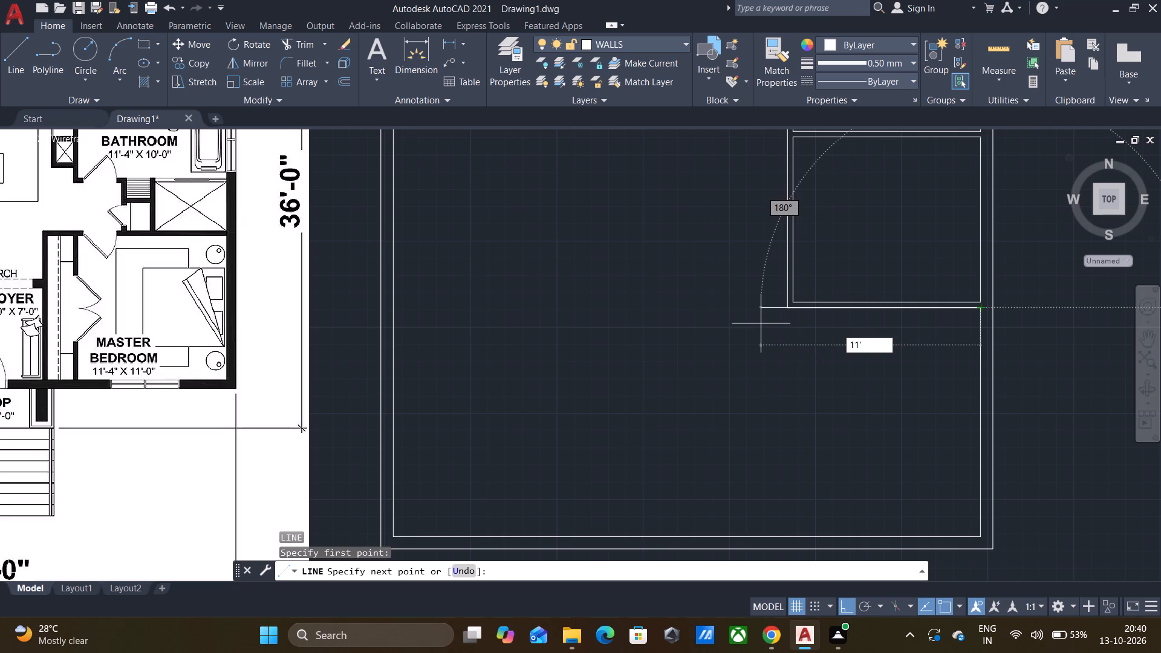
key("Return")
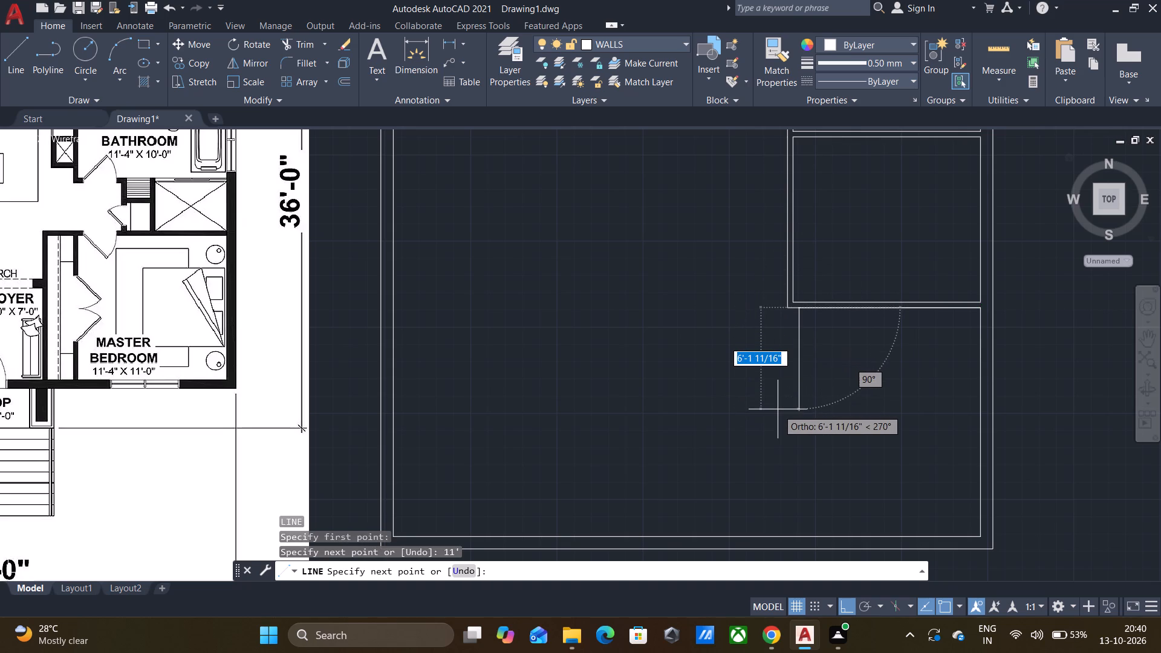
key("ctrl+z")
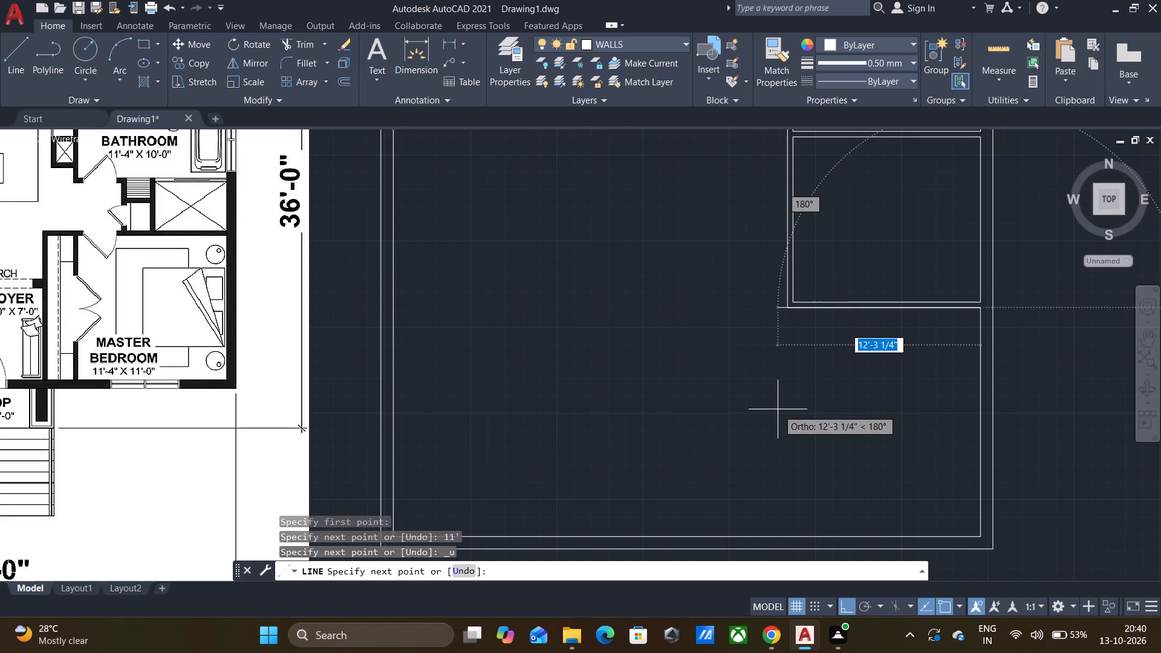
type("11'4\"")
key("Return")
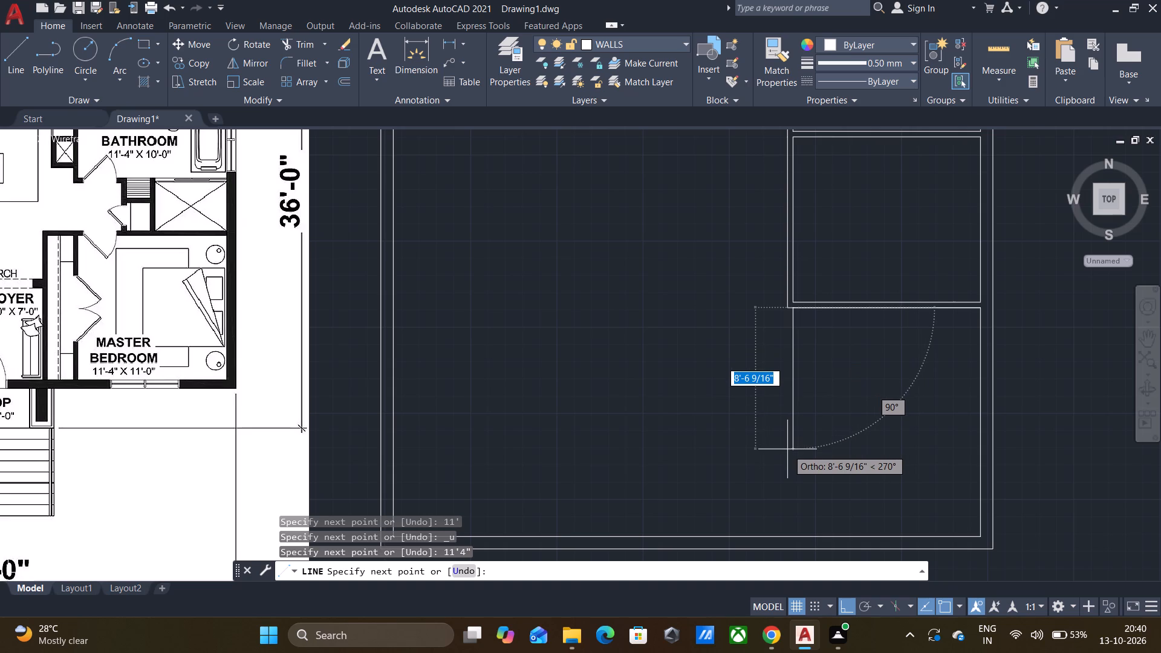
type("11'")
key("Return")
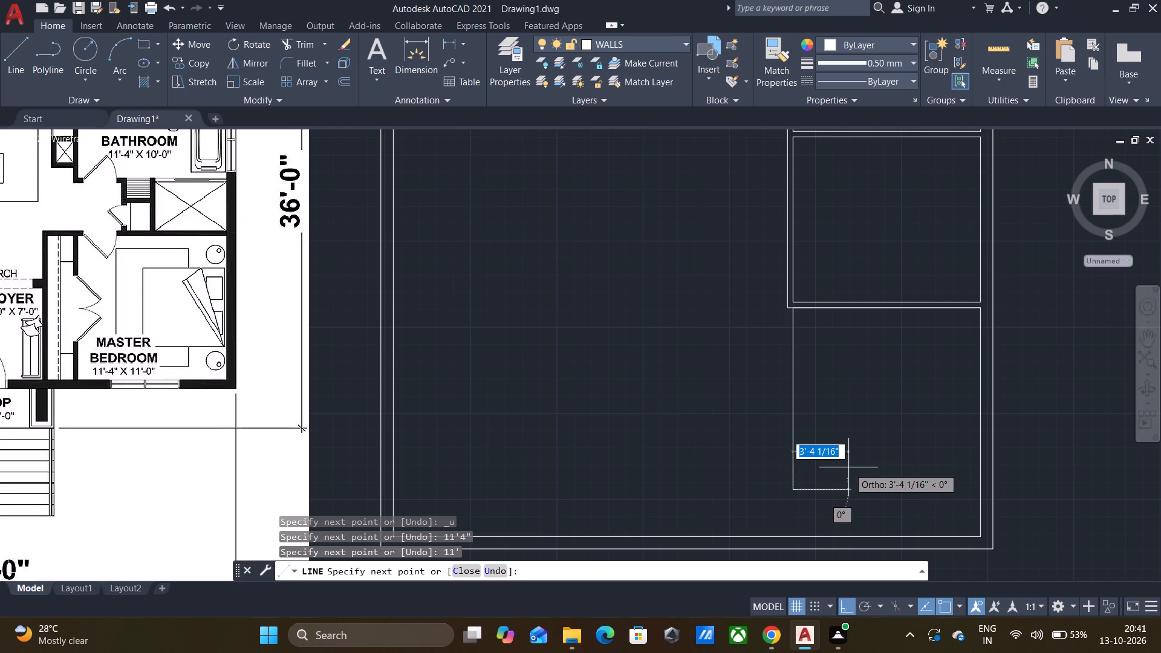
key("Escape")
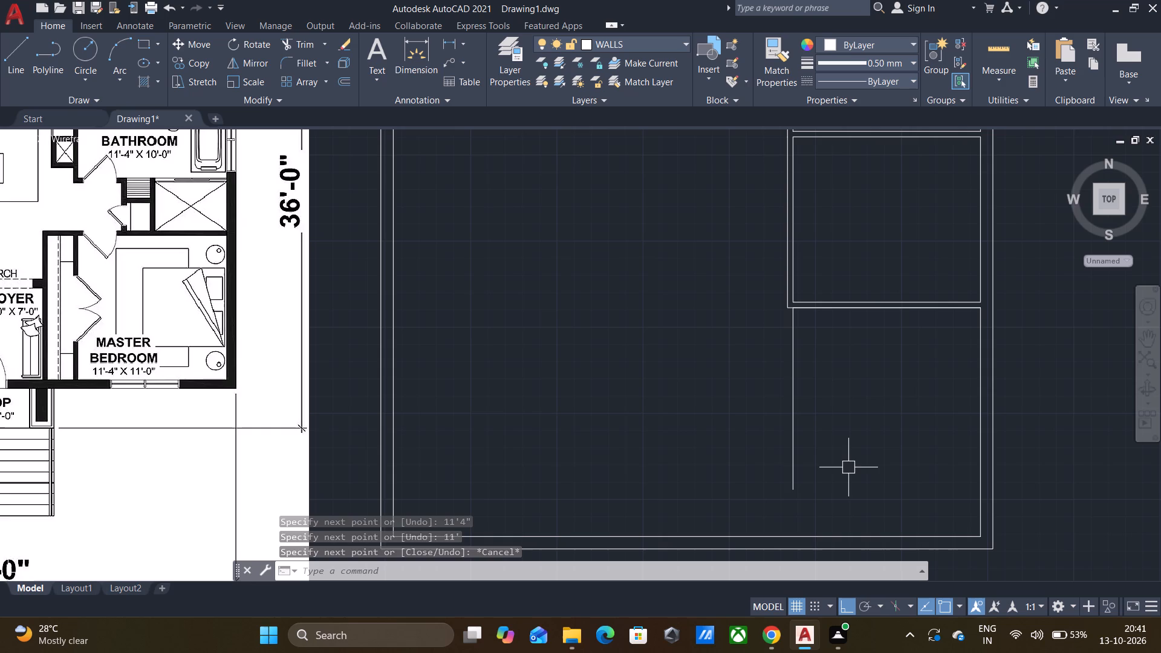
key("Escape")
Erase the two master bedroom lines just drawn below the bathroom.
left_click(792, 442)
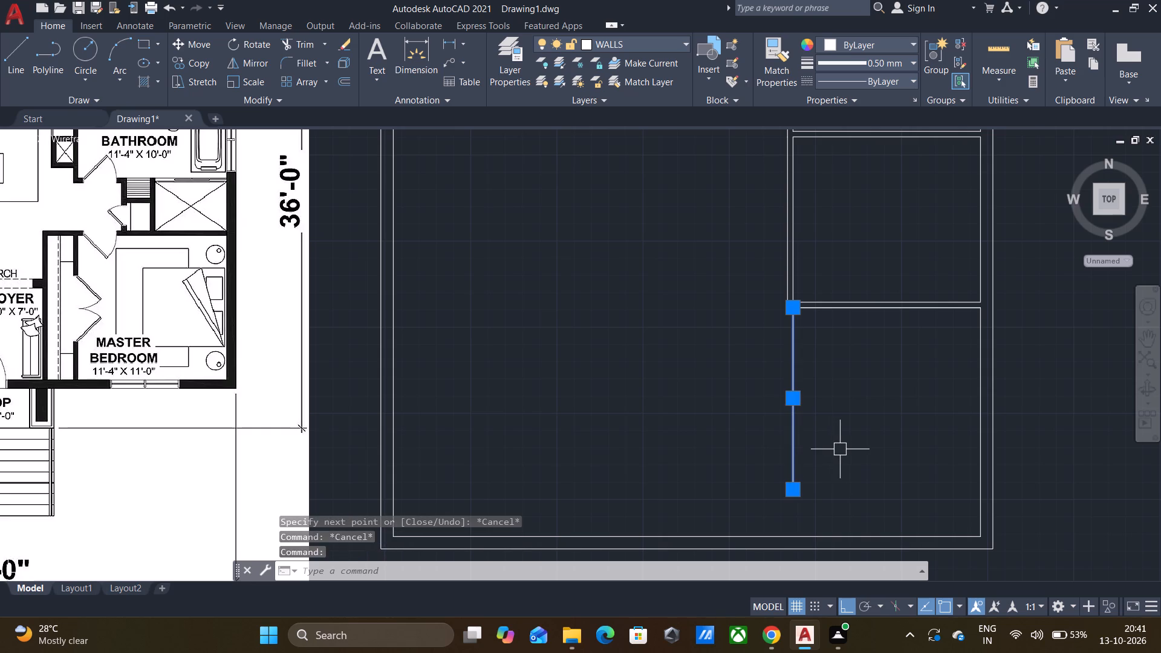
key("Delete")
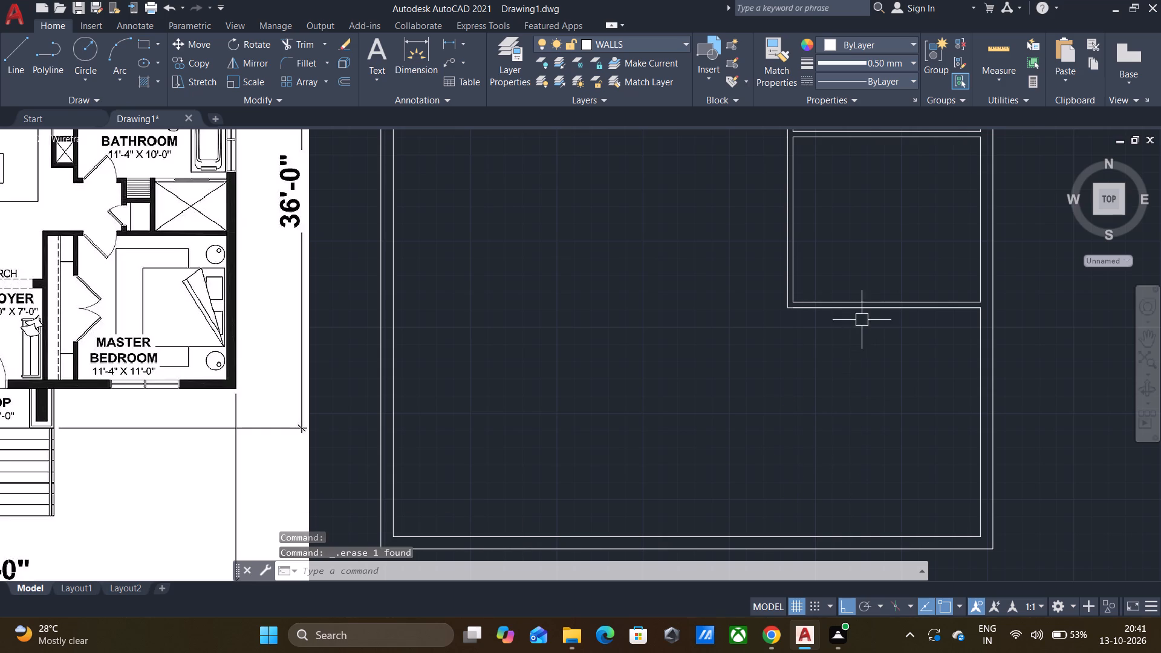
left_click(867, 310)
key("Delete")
Draw master bedroom wall lines 11' up, 11'4" west and 11' down, starting from the exterior wall's inner southeast corner.
key("l")
key("Return")
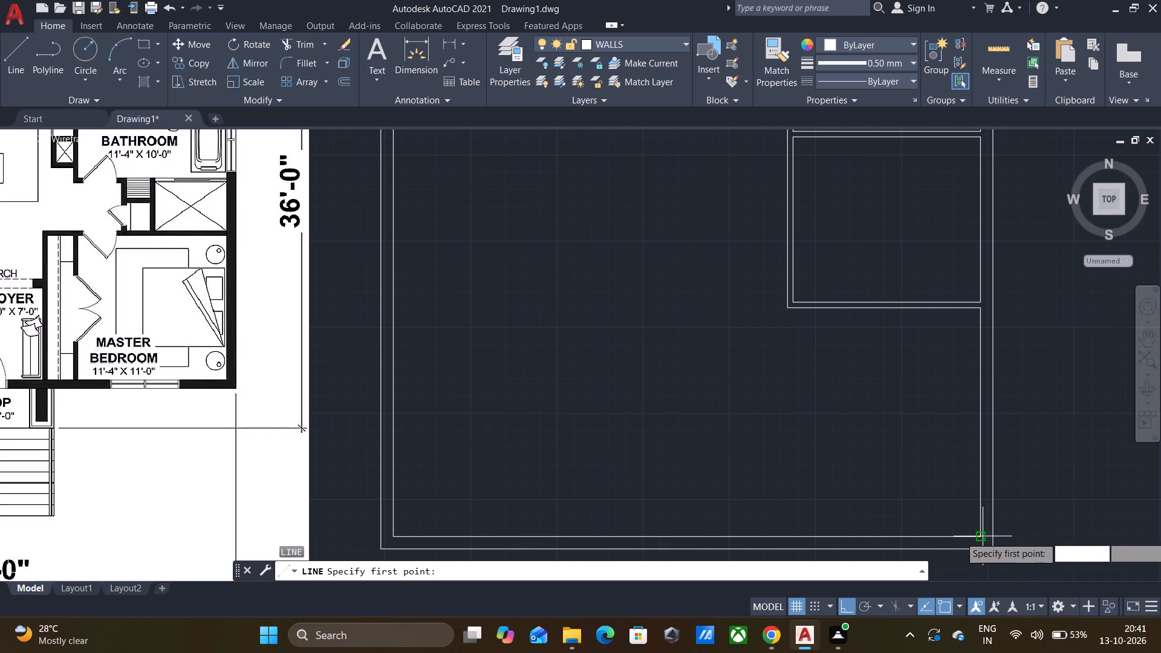
left_click(983, 536)
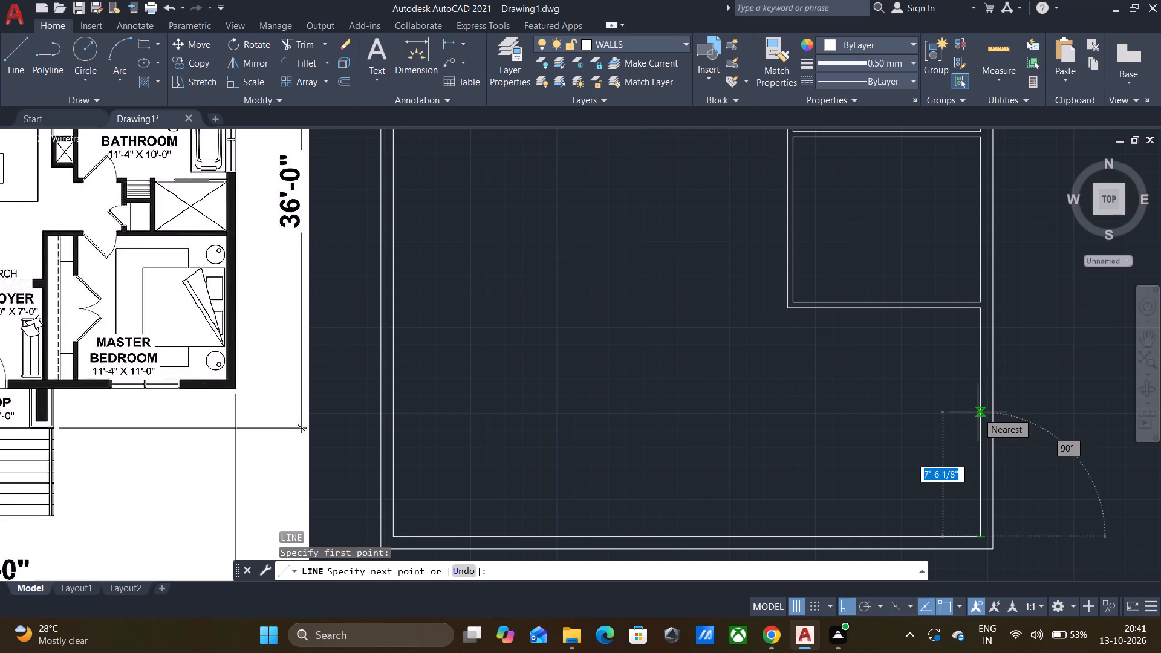
type("11'")
key("Return")
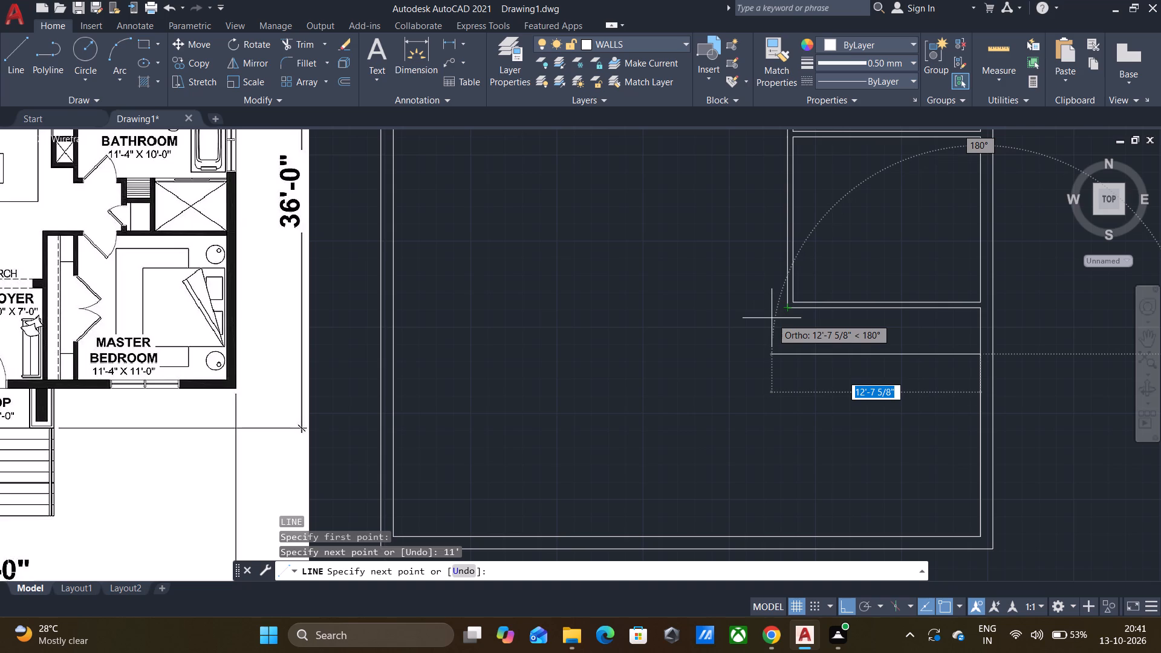
type("11'4\"")
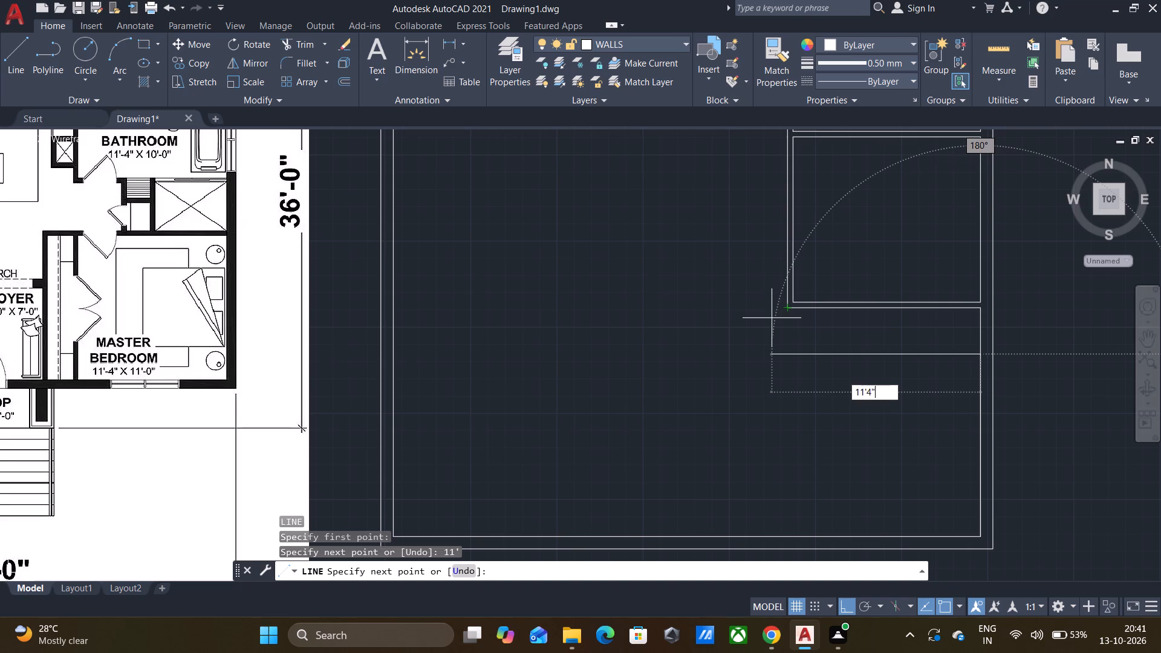
key("Return")
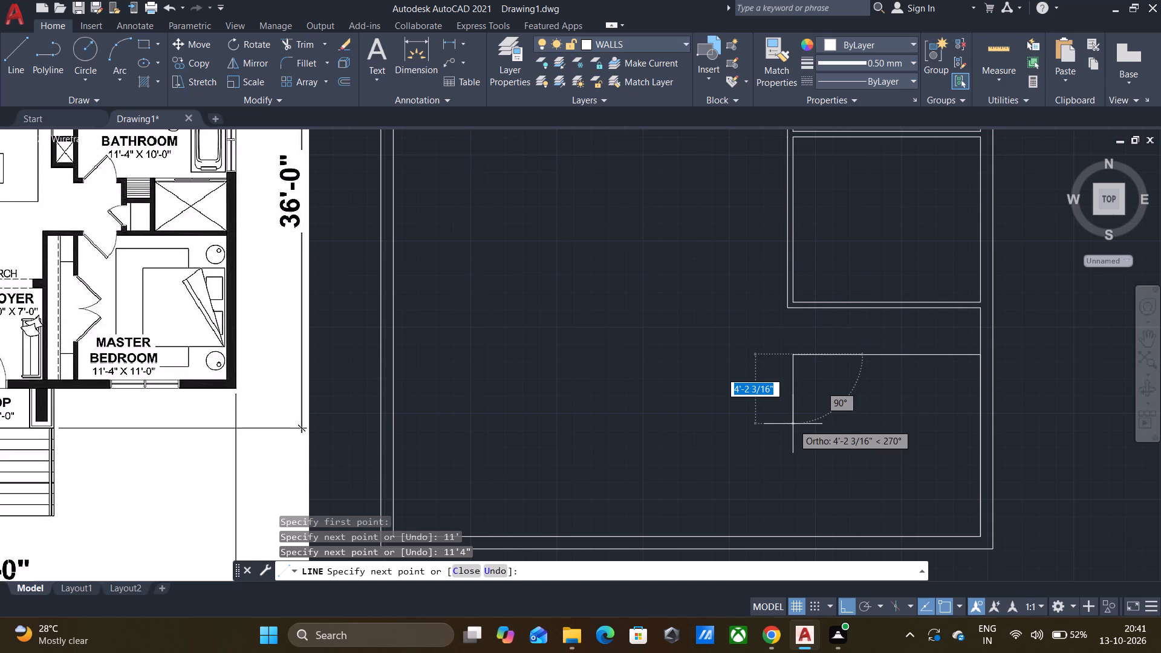
type("11")
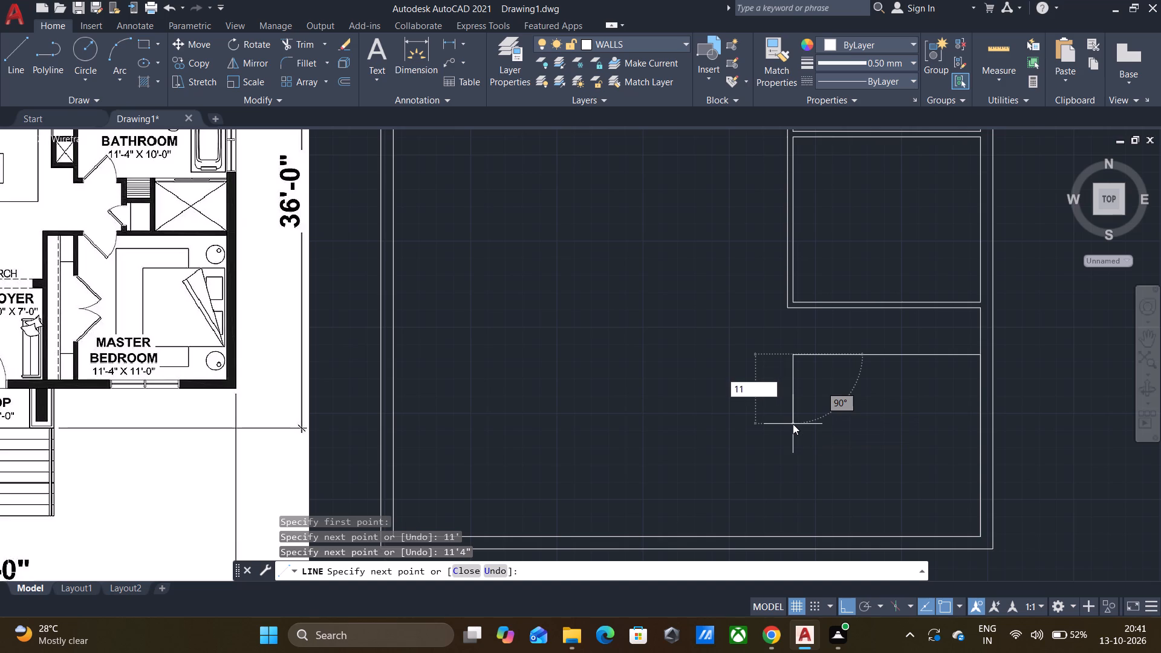
key("apostrophe")
key("Return")
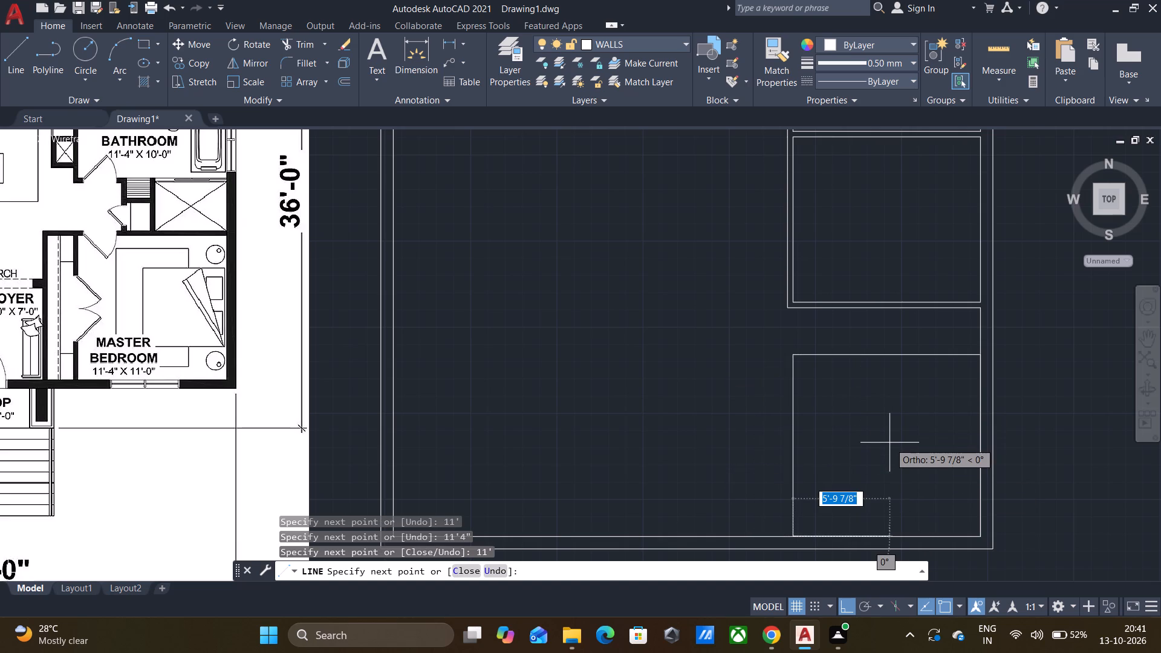
key("Escape")
Offset the master bedroom's west and north wall lines 4" outward to give both walls their thickness.
key("o")
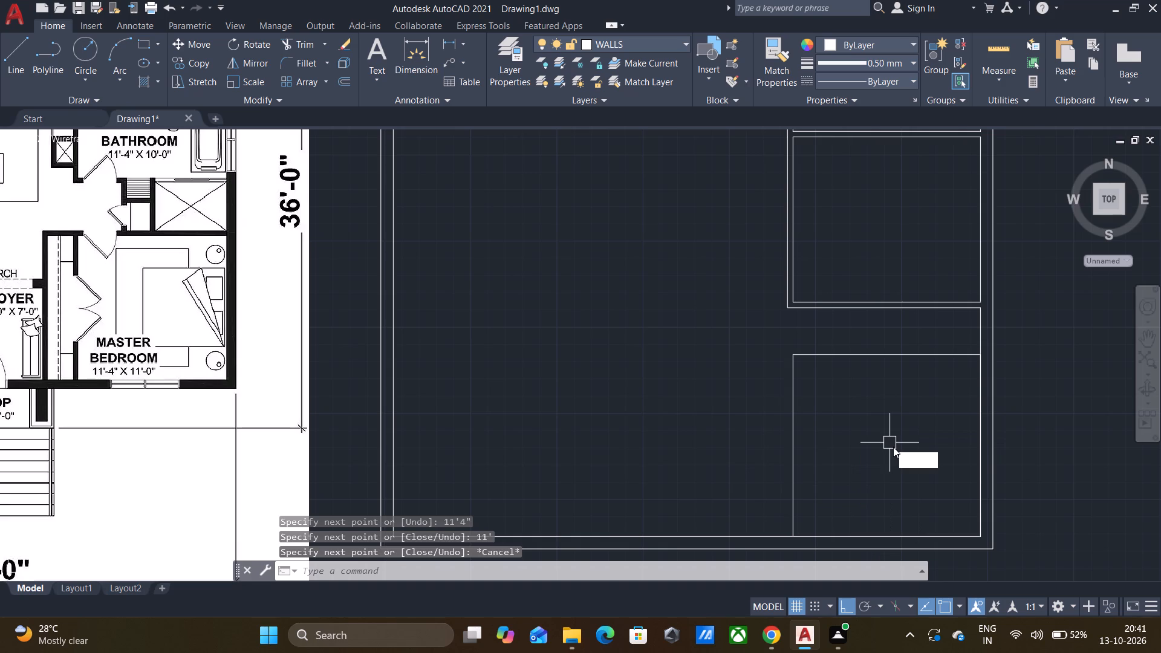
key("Return")
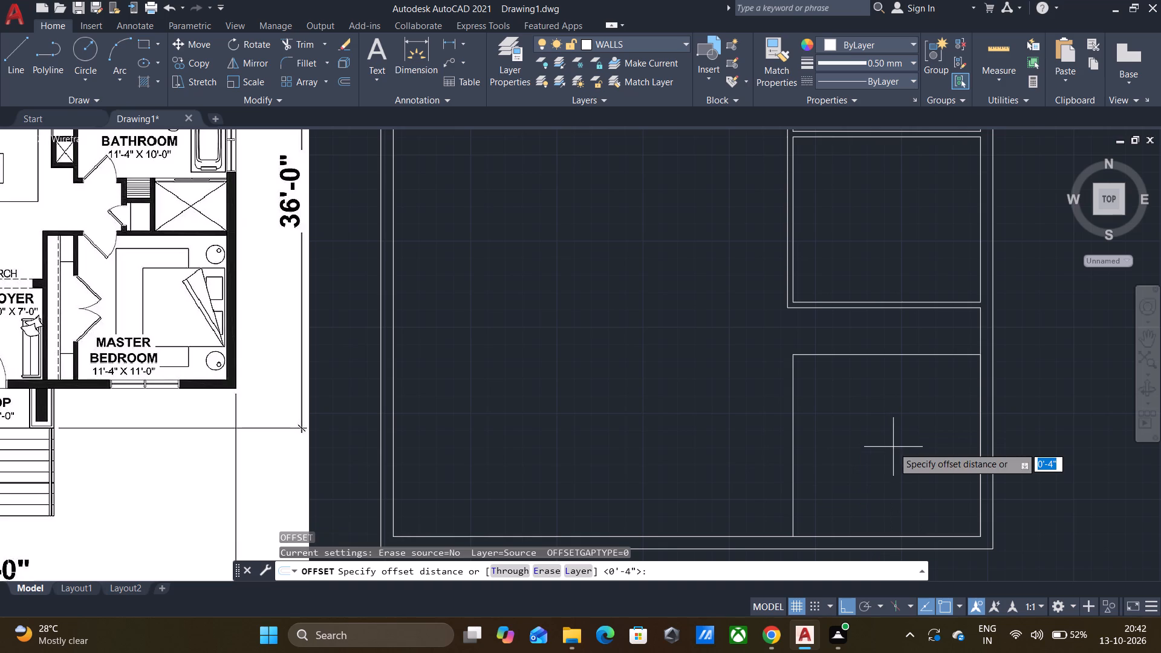
key("Return")
left_click(793, 404)
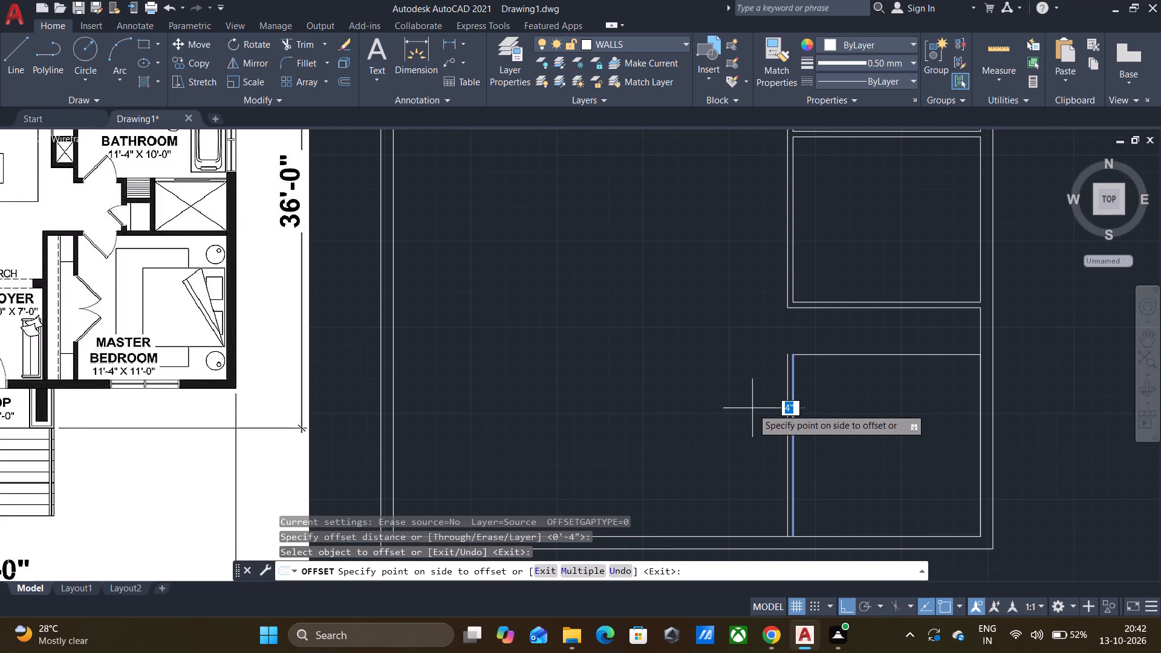
left_click(752, 408)
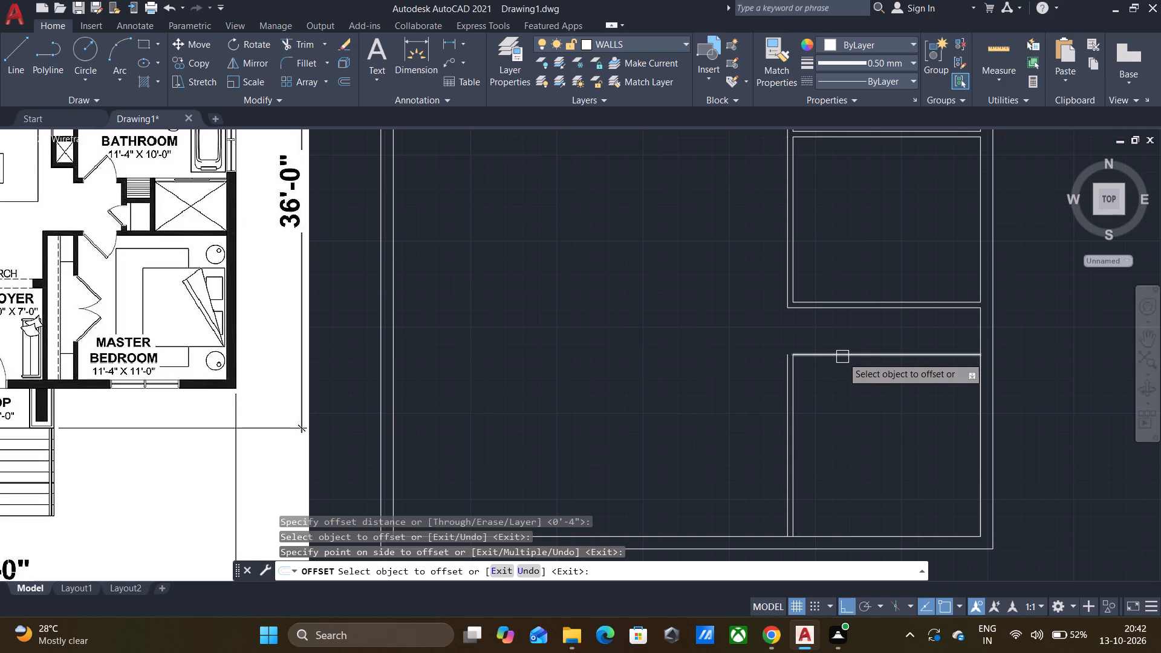
left_click(842, 357)
left_click(846, 338)
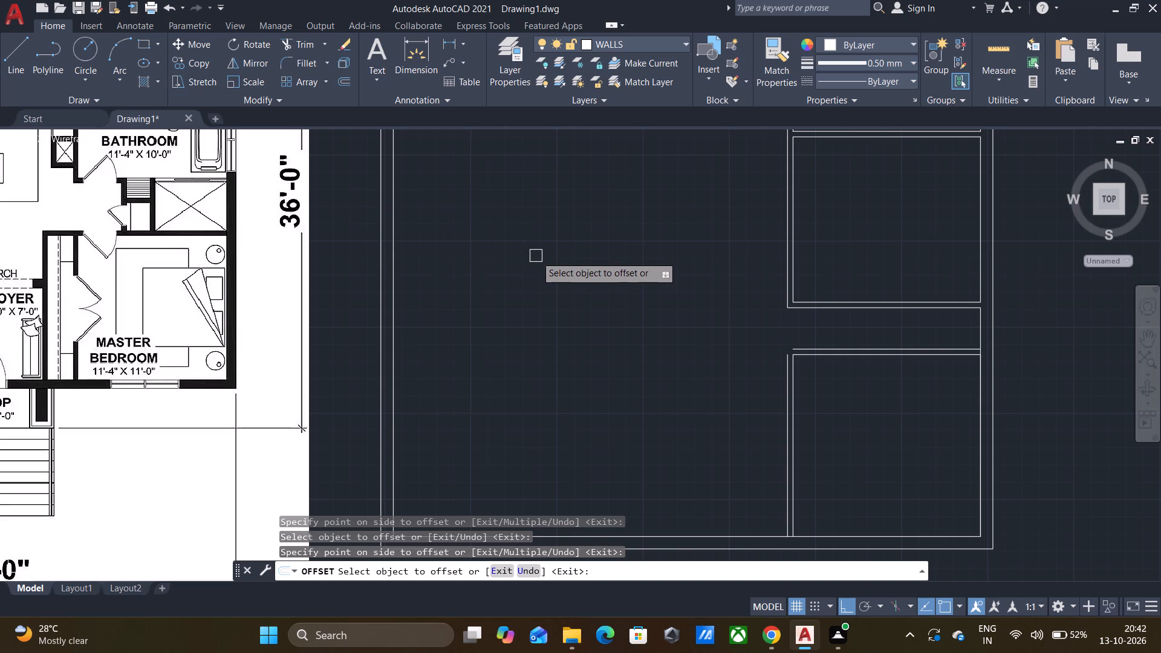
key("Escape")
Measure the gap along the east exterior wall between the bathroom's lower wall and the master bedroom's north wall.
key("d")
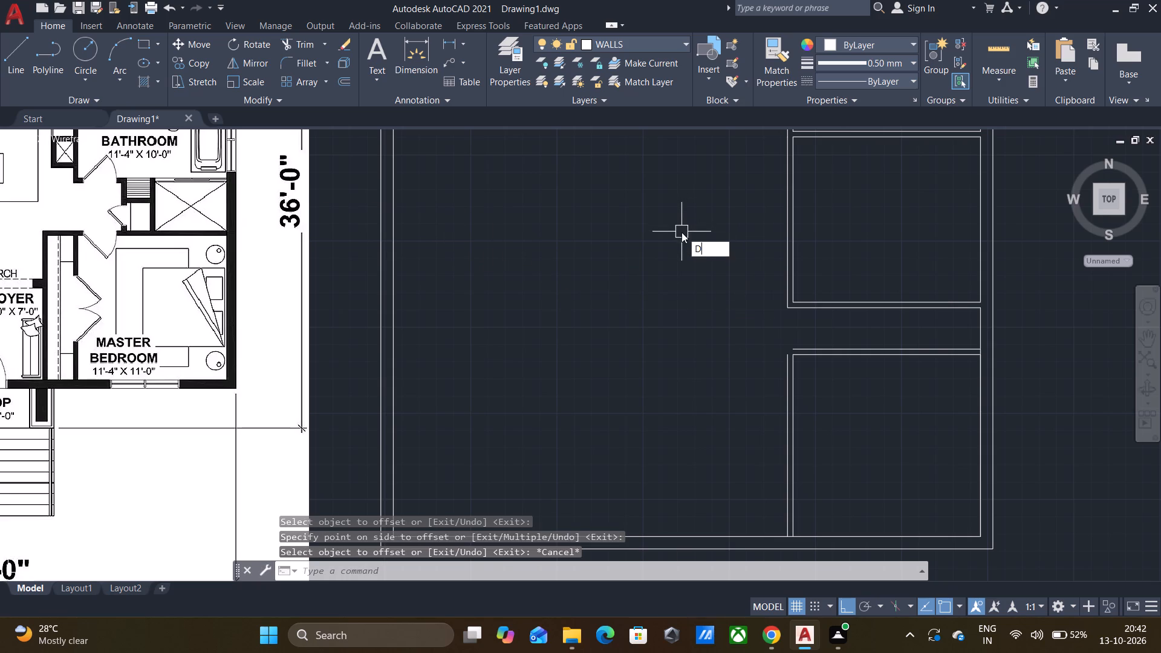
left_click(731, 293)
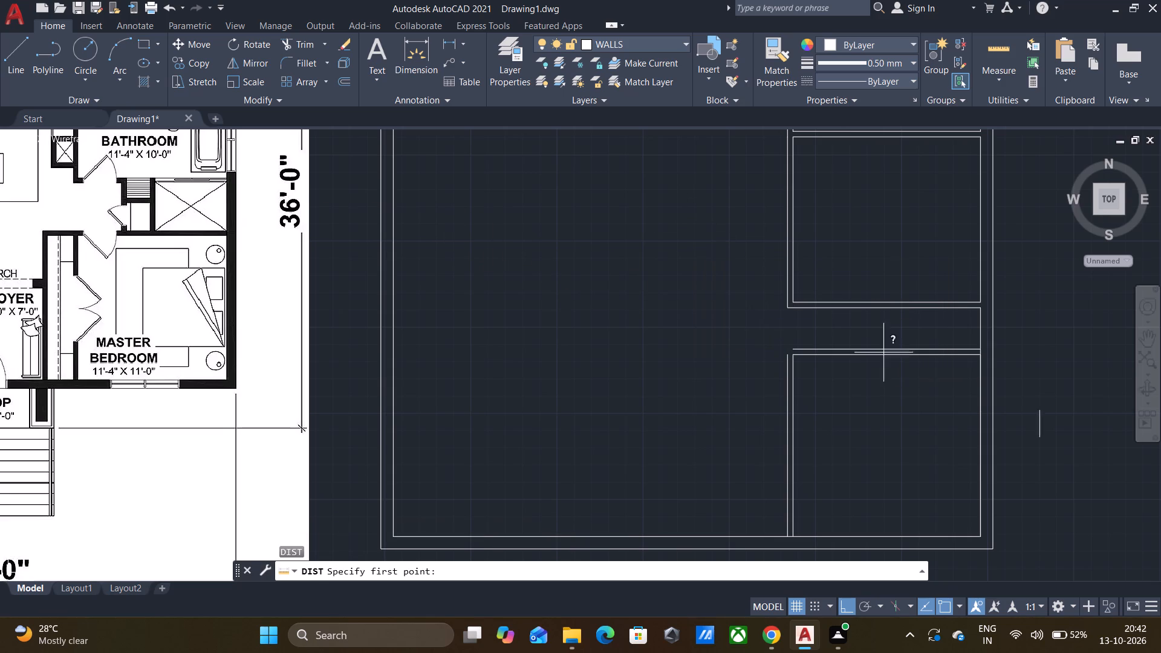
scroll(998, 307, "up", 3)
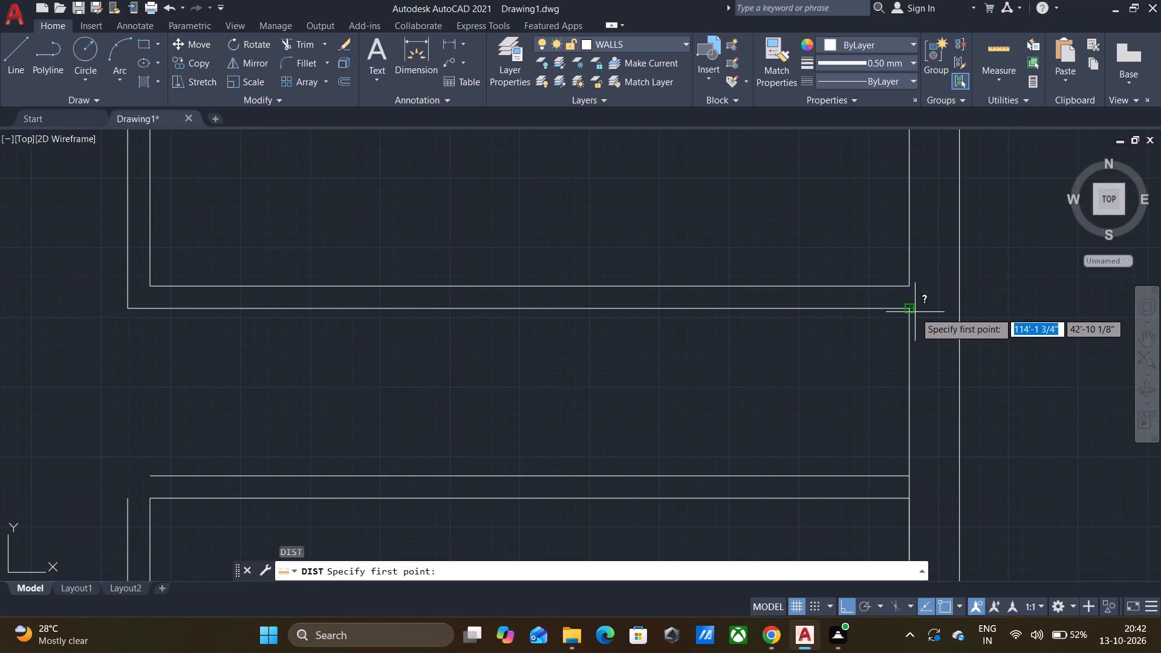
left_click(910, 311)
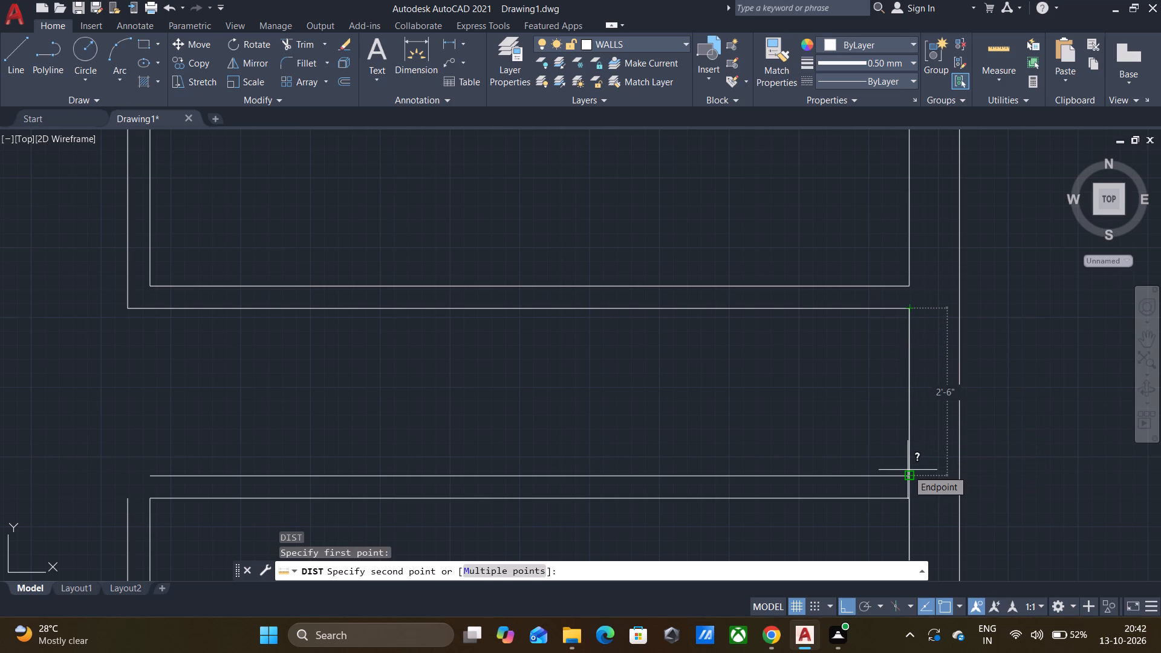
key("Escape")
Fillet the master bedroom's outer west and north wall lines with zero radius to close their northwest corner.
scroll(909, 458, "down", 4)
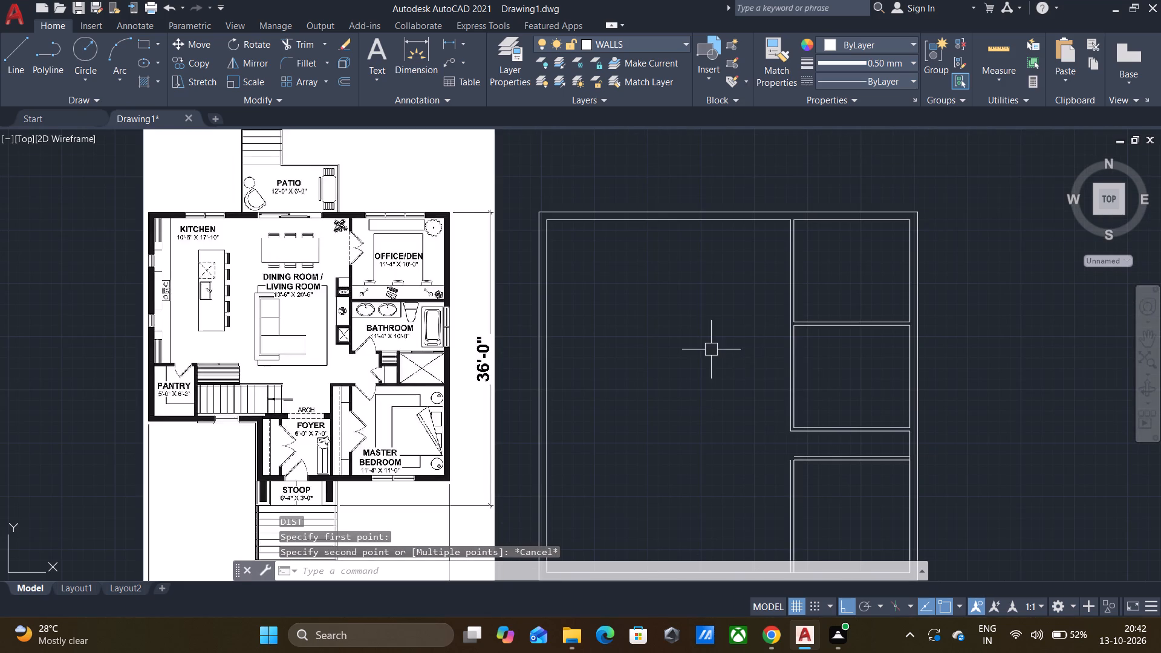
middle_click_drag(711, 349, 721, 313)
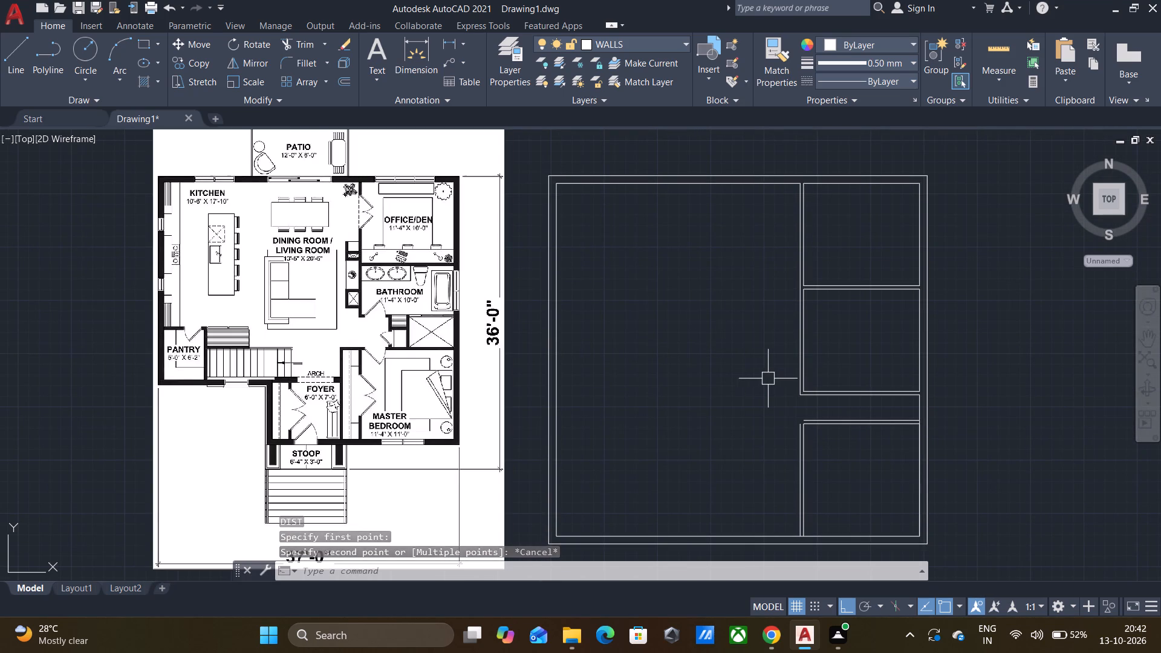
scroll(801, 401, "up", 2)
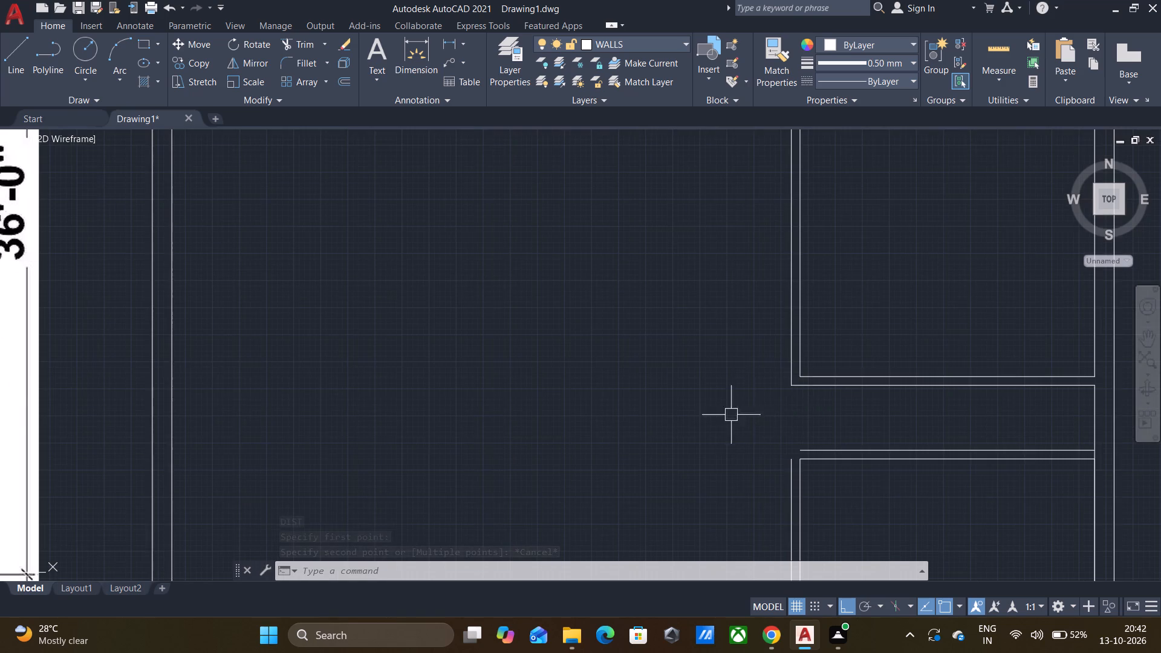
scroll(714, 420, "down", 2)
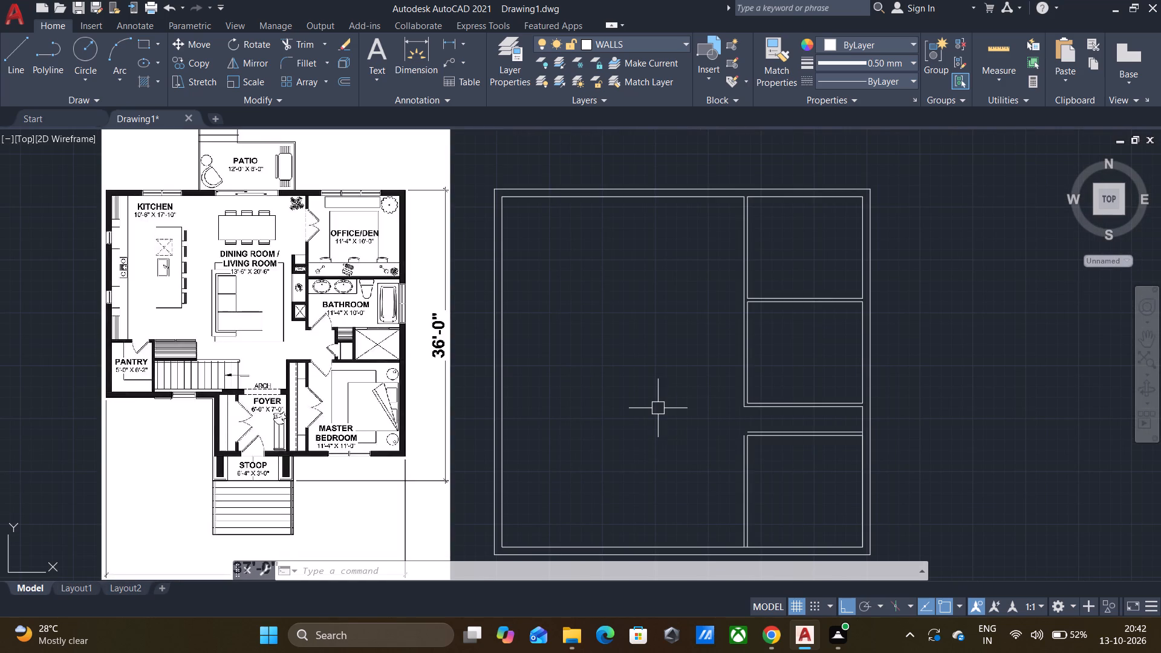
key("f")
key("Return")
scroll(665, 404, "up", 2)
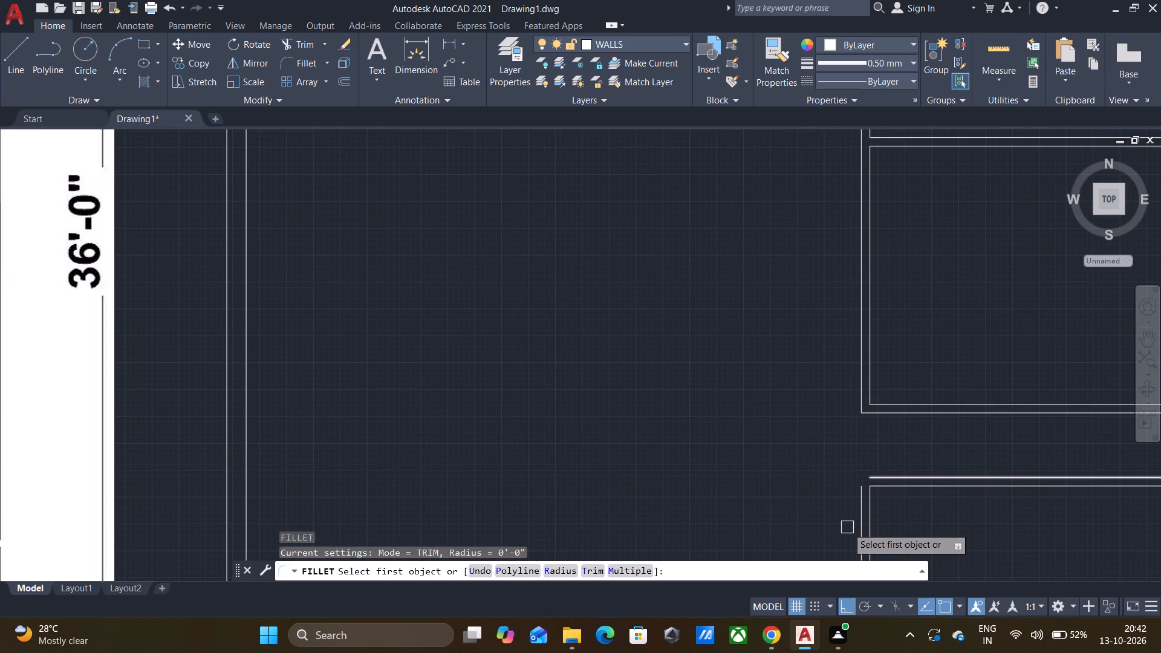
left_click(861, 516)
left_click(886, 472)
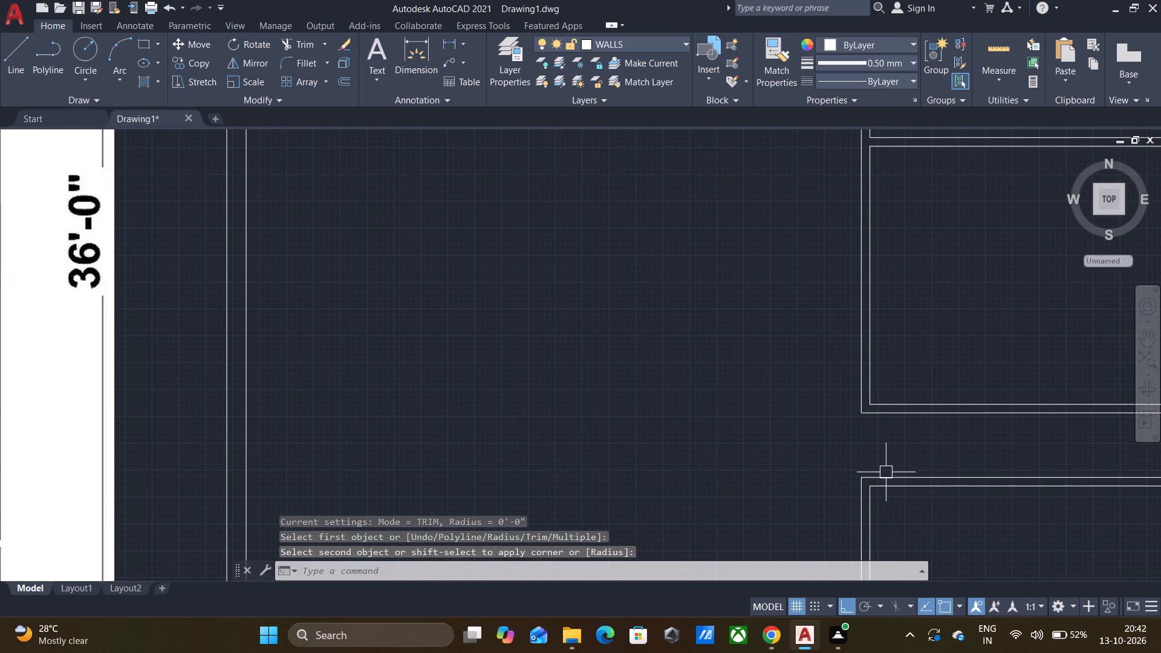
key("Escape")
Trim the inner lines of the south and east exterior walls where the master bedroom's west and north walls meet them.
scroll(787, 443, "down", 2)
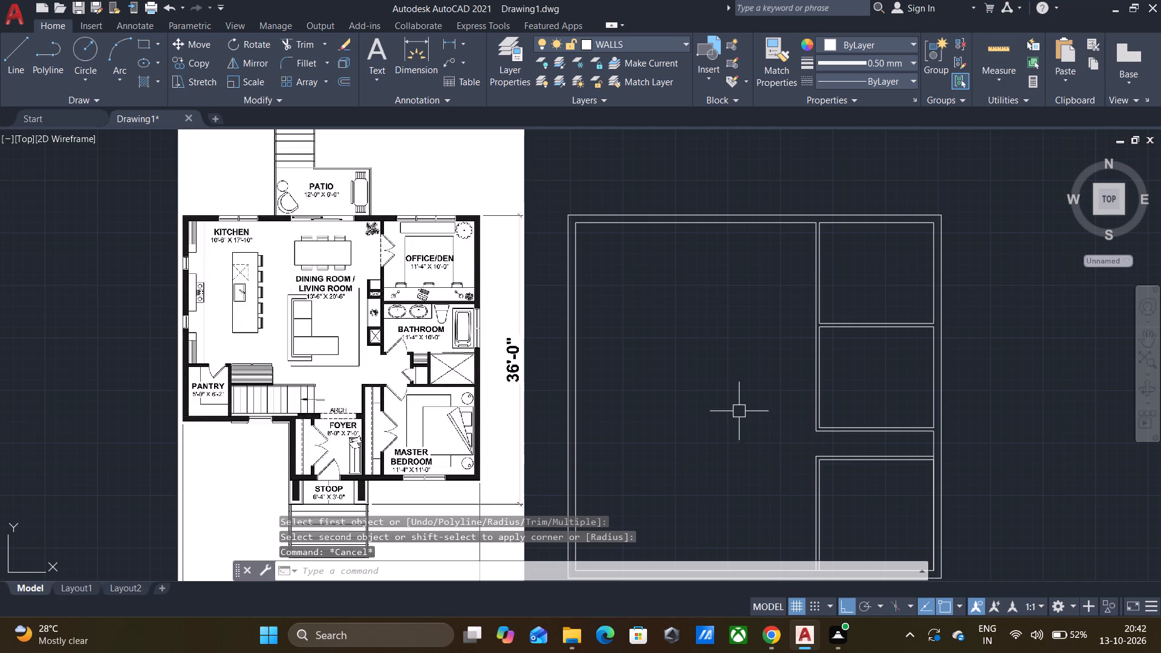
middle_click_drag(739, 406, 712, 343)
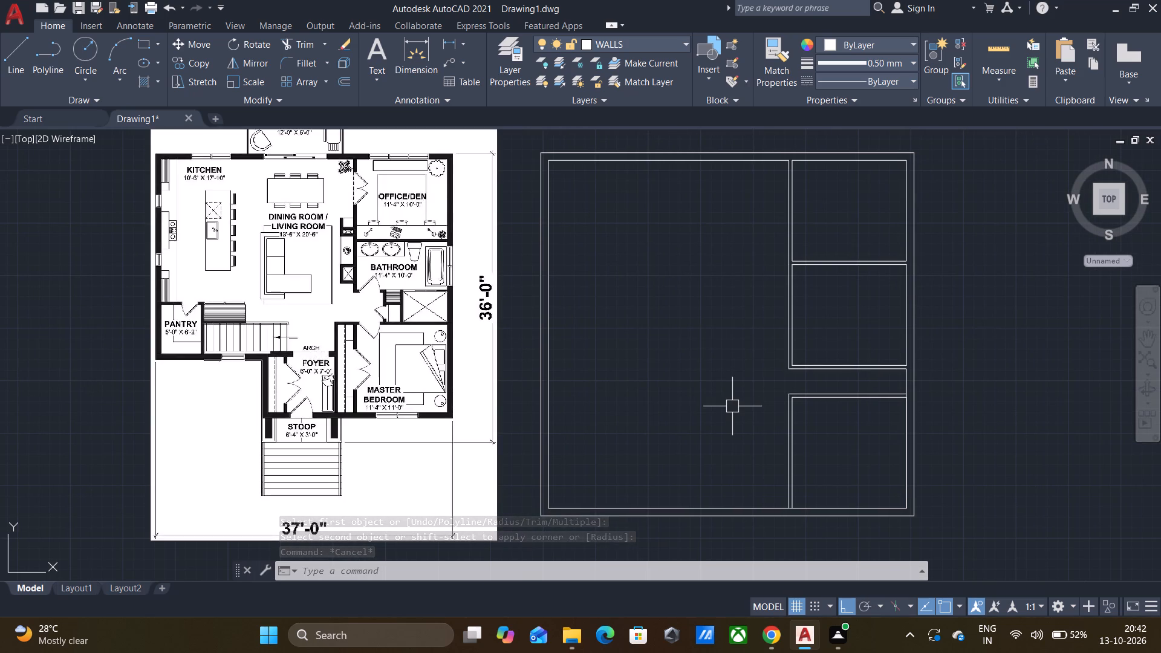
key("Escape")
type("TR")
key("Return")
key("Return")
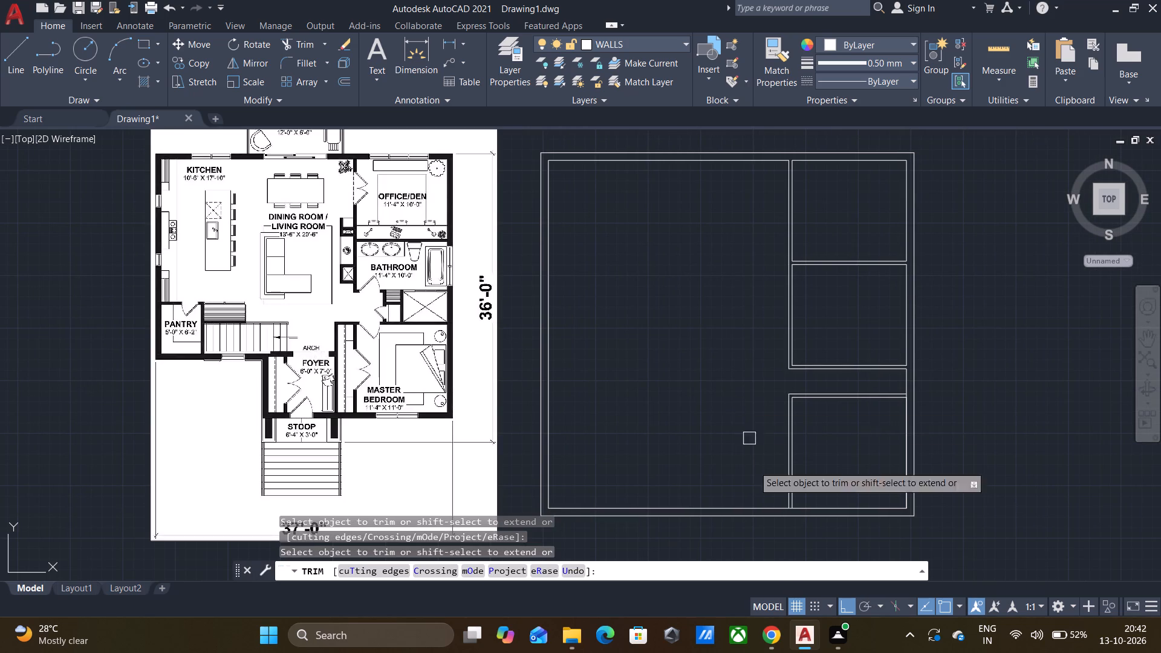
scroll(789, 498, "up", 5)
middle_click_drag(827, 493, 873, 334)
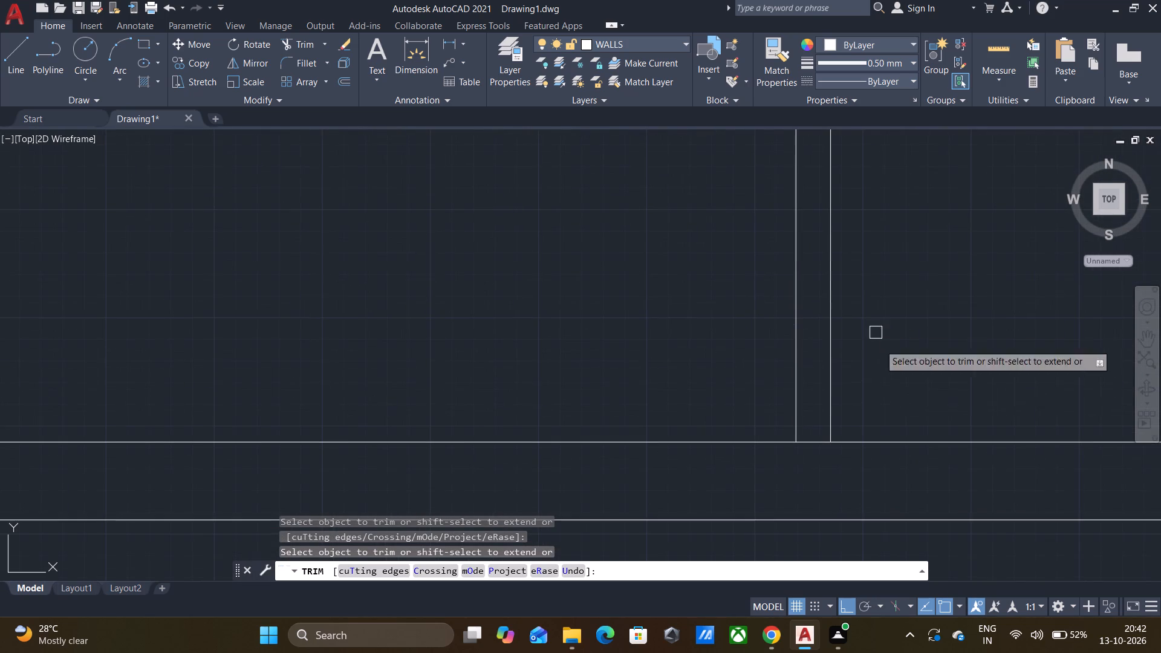
left_click(811, 444)
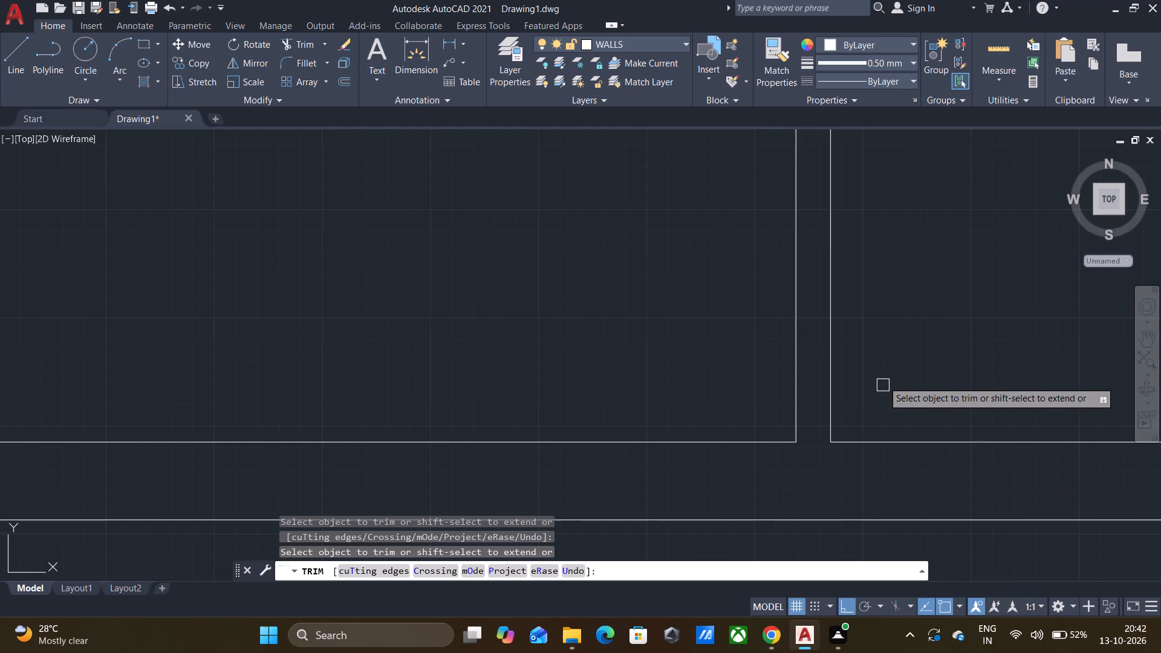
scroll(883, 362, "down", 3)
middle_click_drag(957, 317, 663, 400)
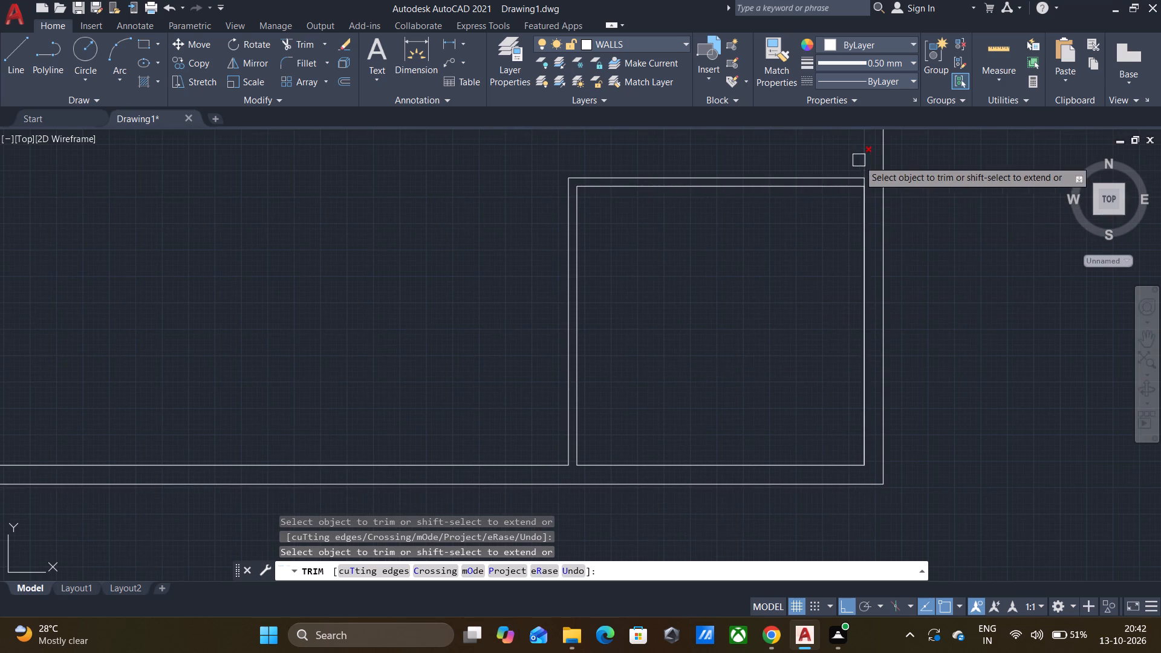
scroll(859, 160, "up", 5)
left_click(877, 382)
scroll(877, 382, "down", 1)
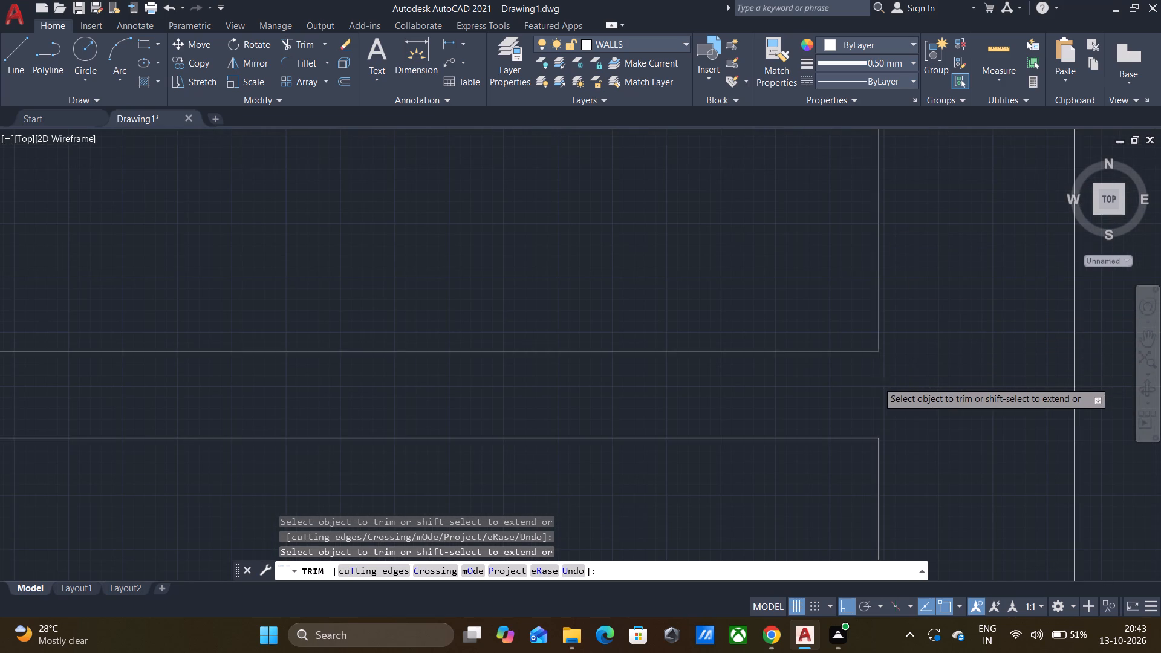
scroll(877, 382, "down", 5)
middle_click_drag(594, 325, 653, 323)
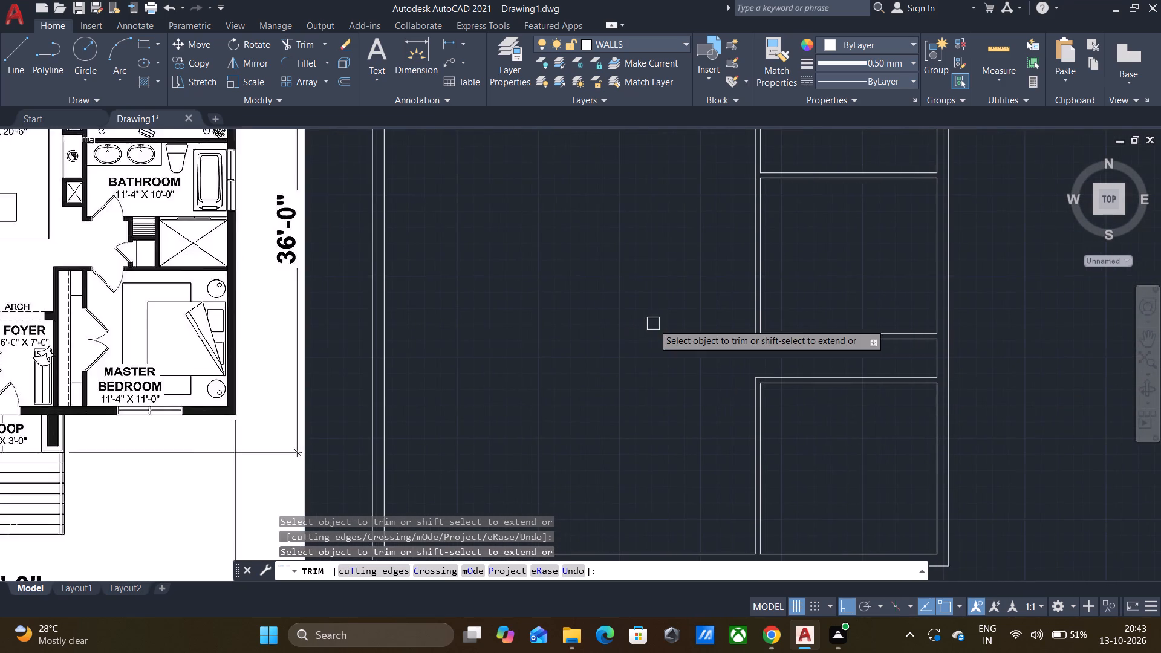
scroll(653, 323, "down", 2)
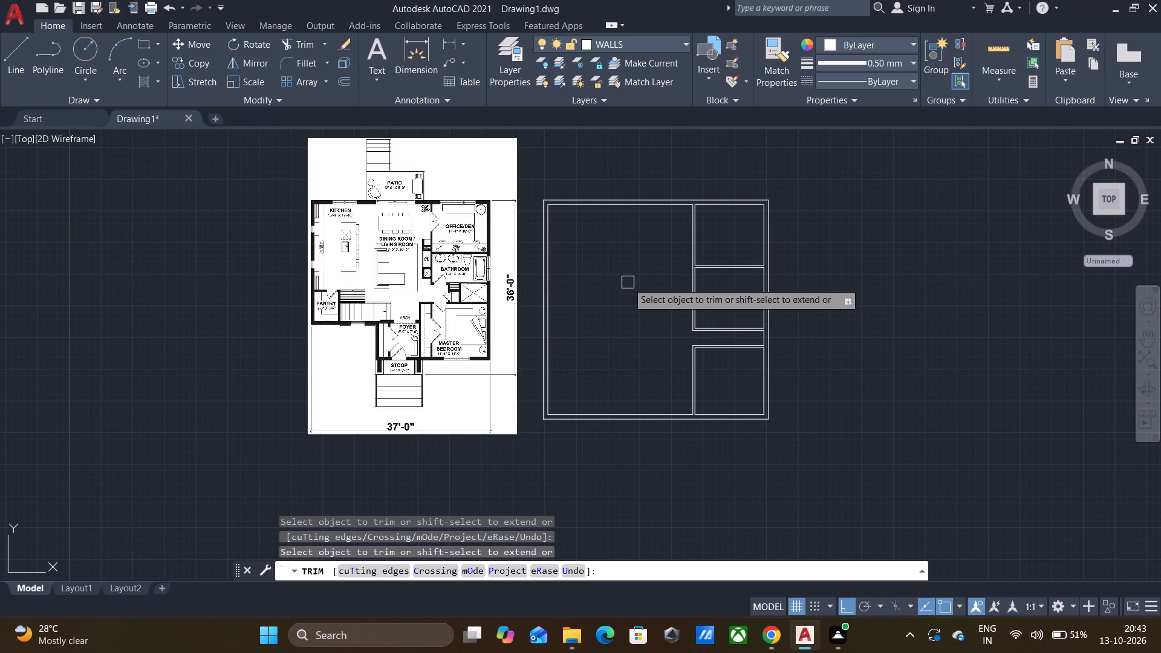
key("Escape")
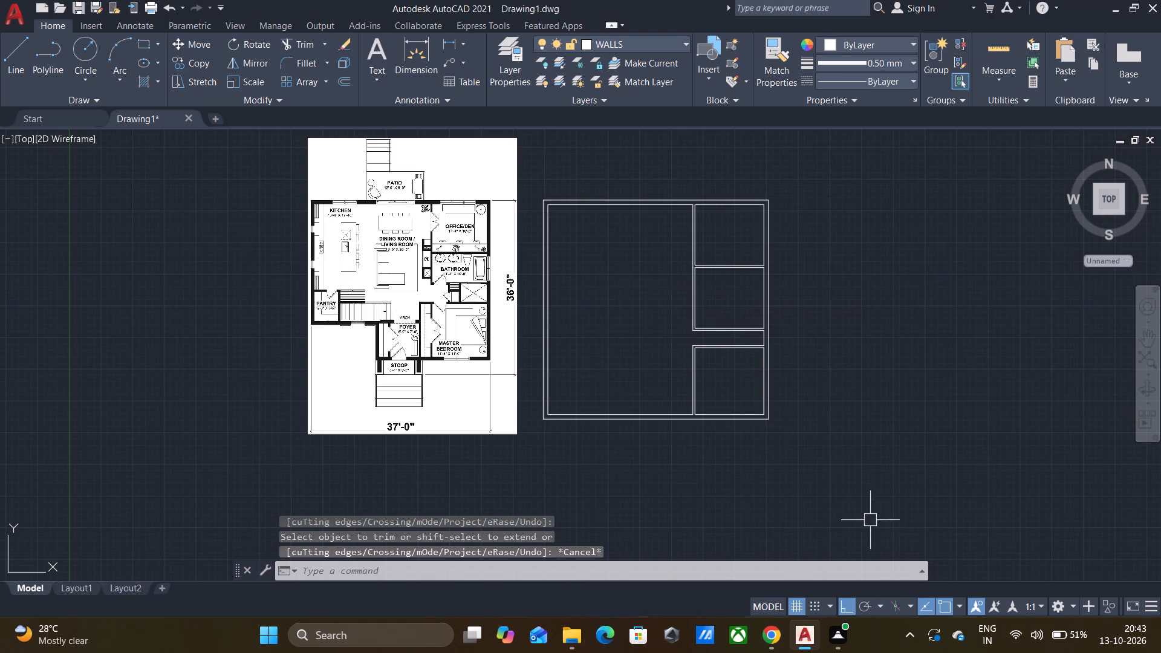
Assign the interior walls and the north, south and east exterior wall lines to the WALLS layer.
left_click(874, 516)
left_click(594, 159)
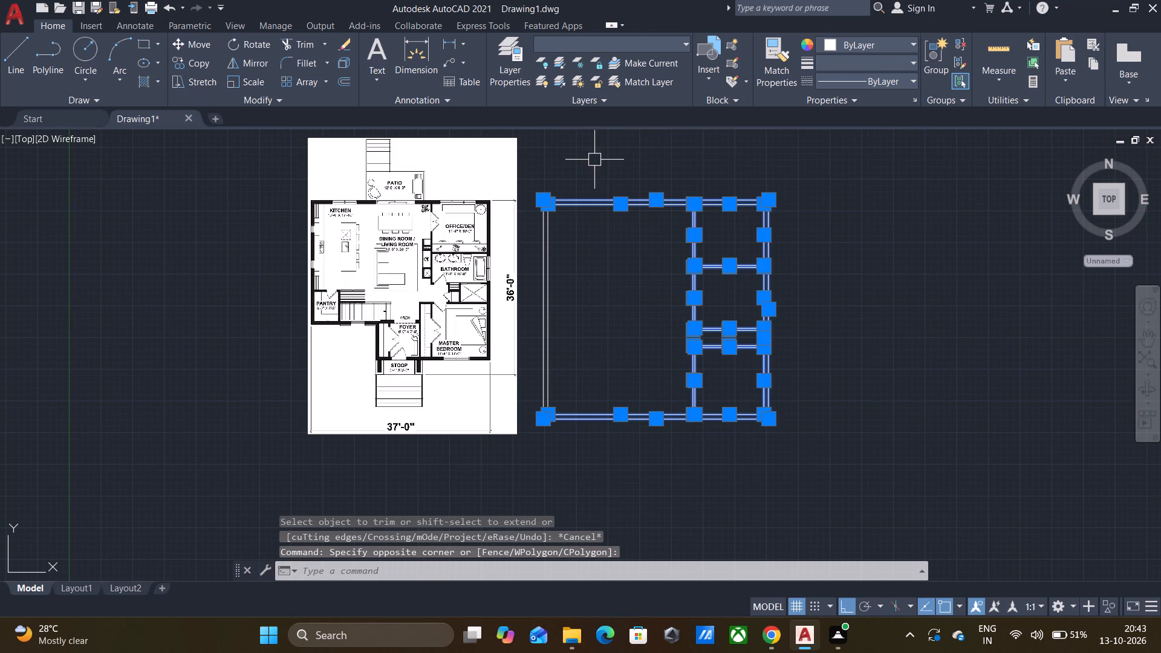
left_click(648, 45)
left_click(623, 76)
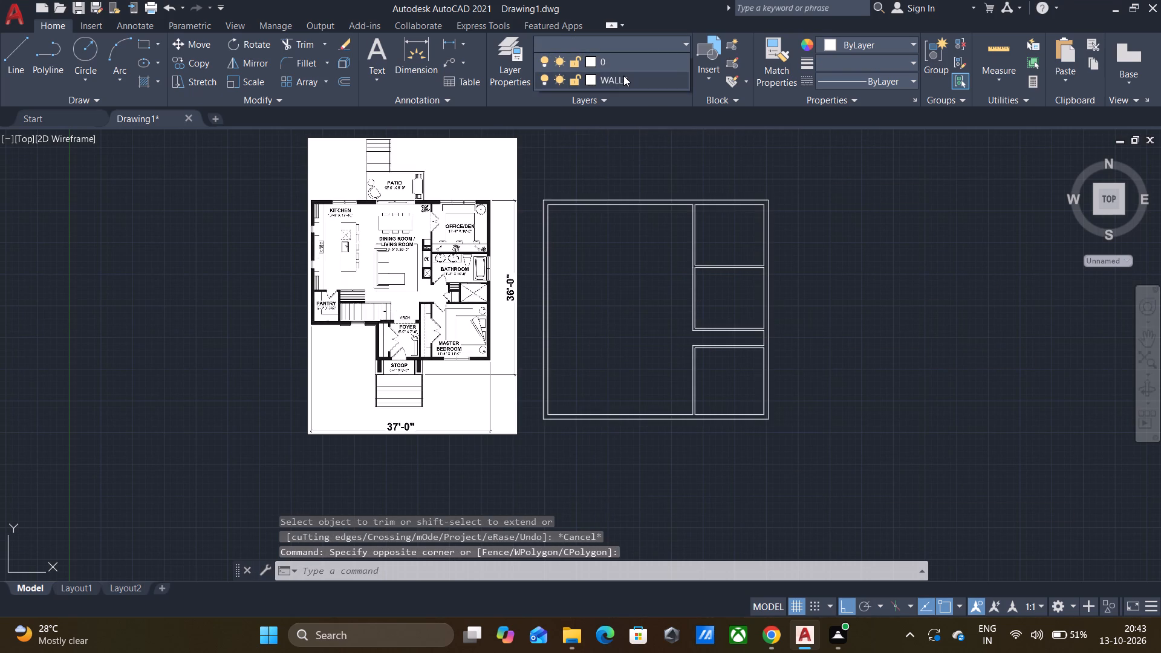
Set the WALLS layer's colour to index 250 (black).
left_click(596, 36)
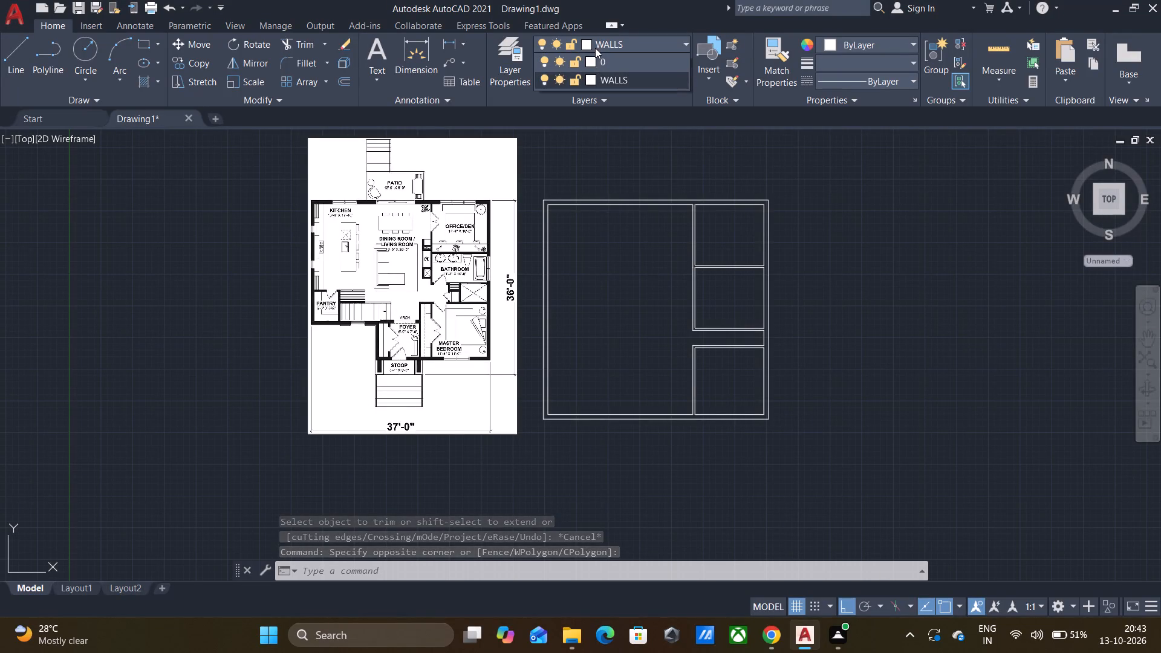
left_click(587, 77)
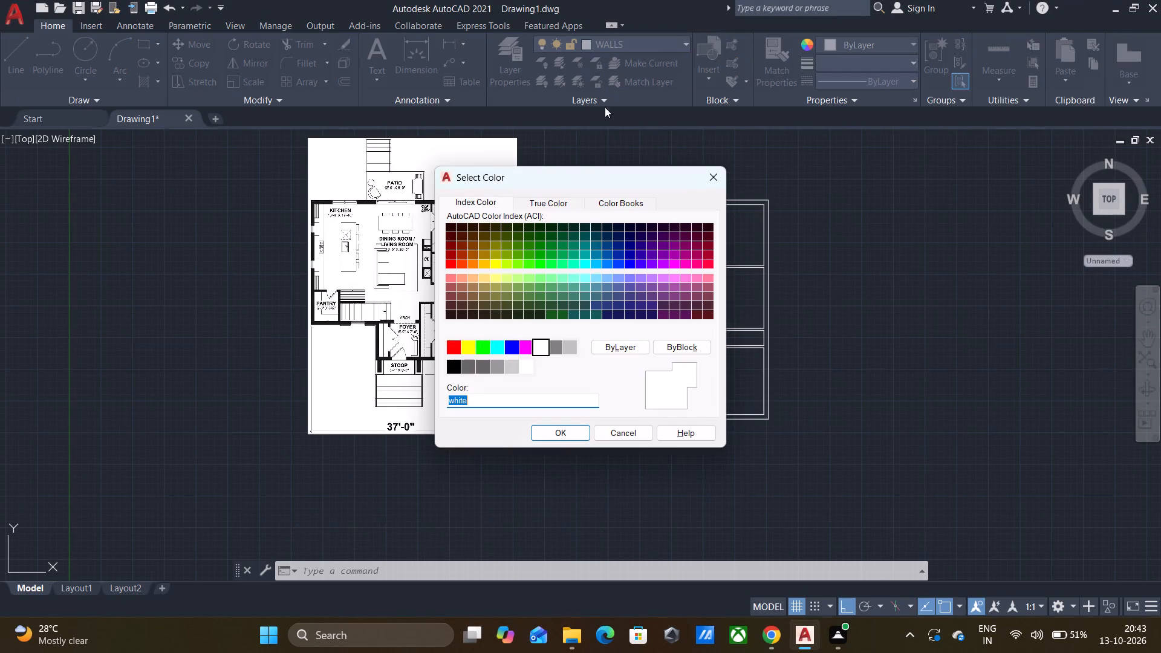
left_click(457, 365)
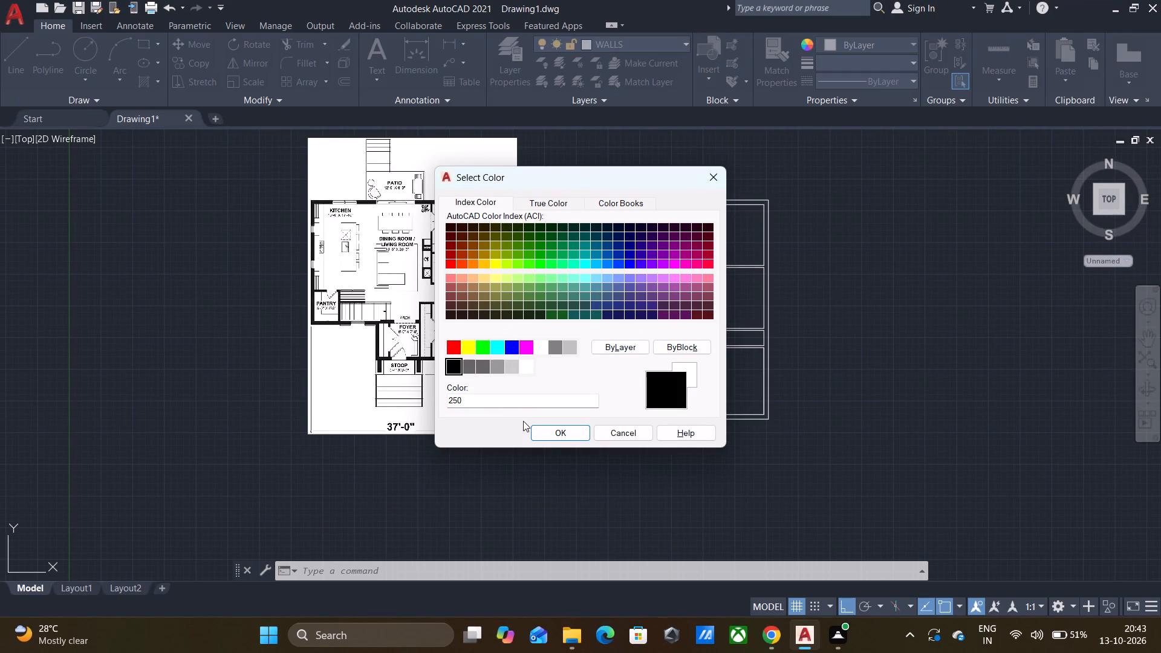
left_click(550, 436)
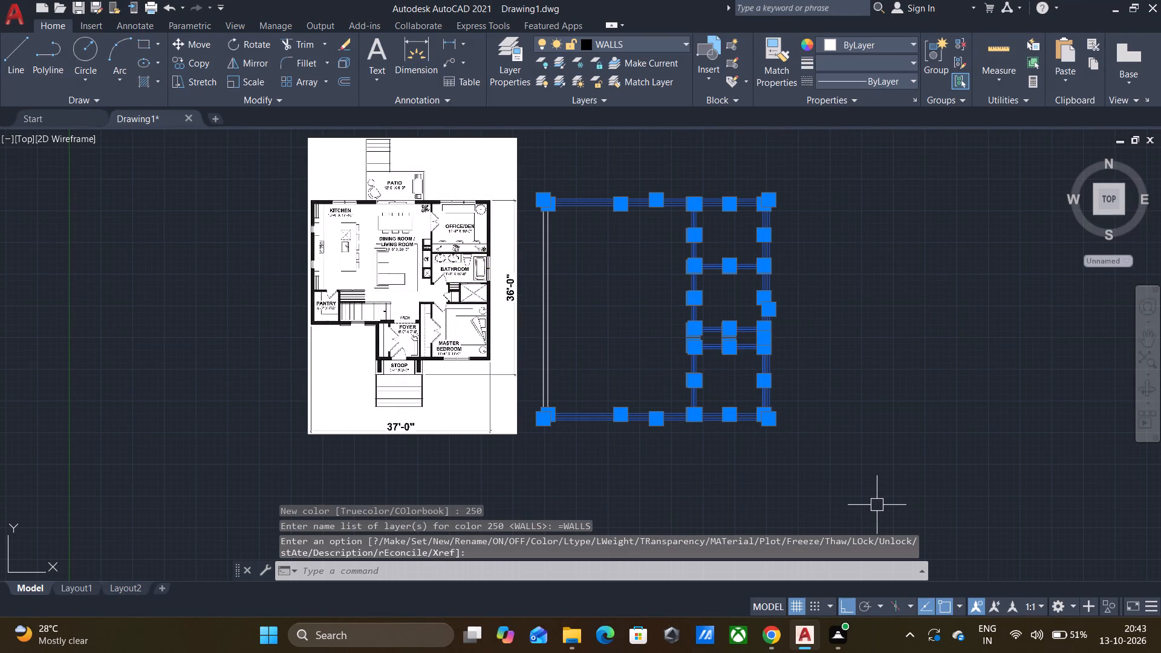
key("Escape")
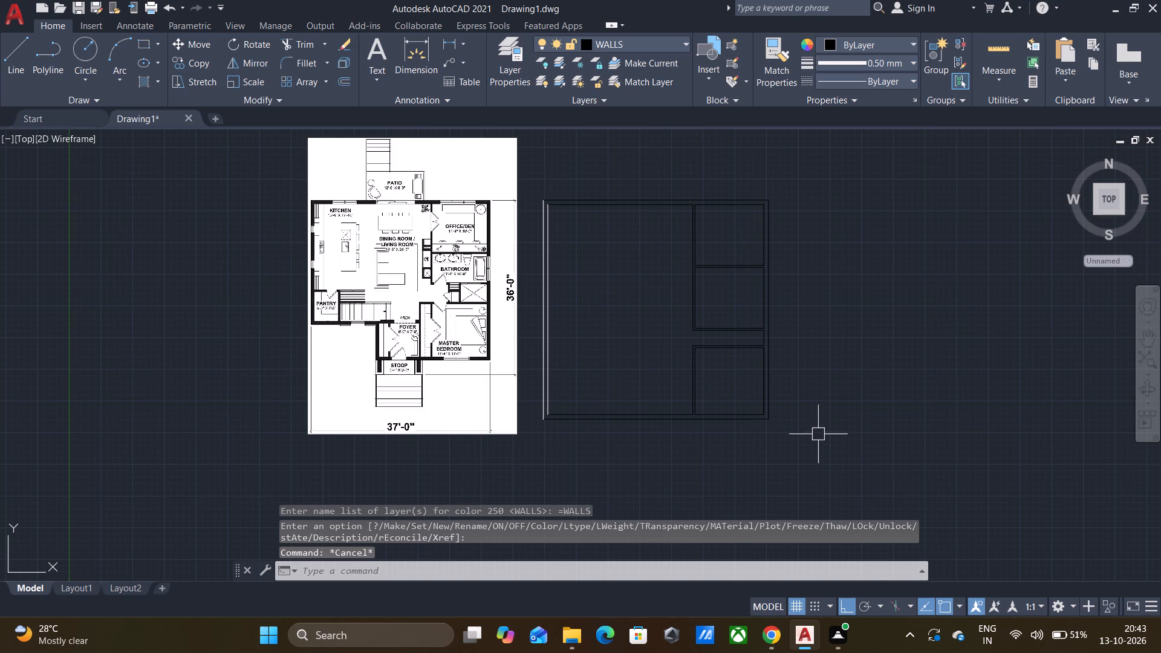
Assign the two west exterior wall lines to the WALLS layer.
left_click(587, 387)
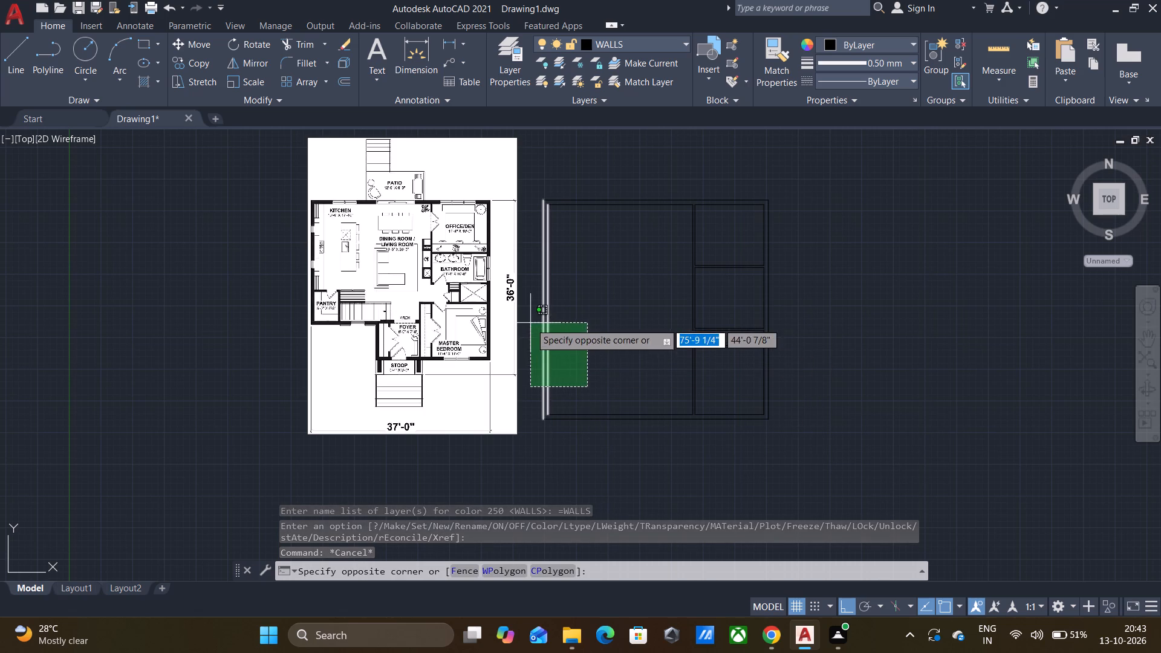
left_click(530, 323)
left_click(618, 42)
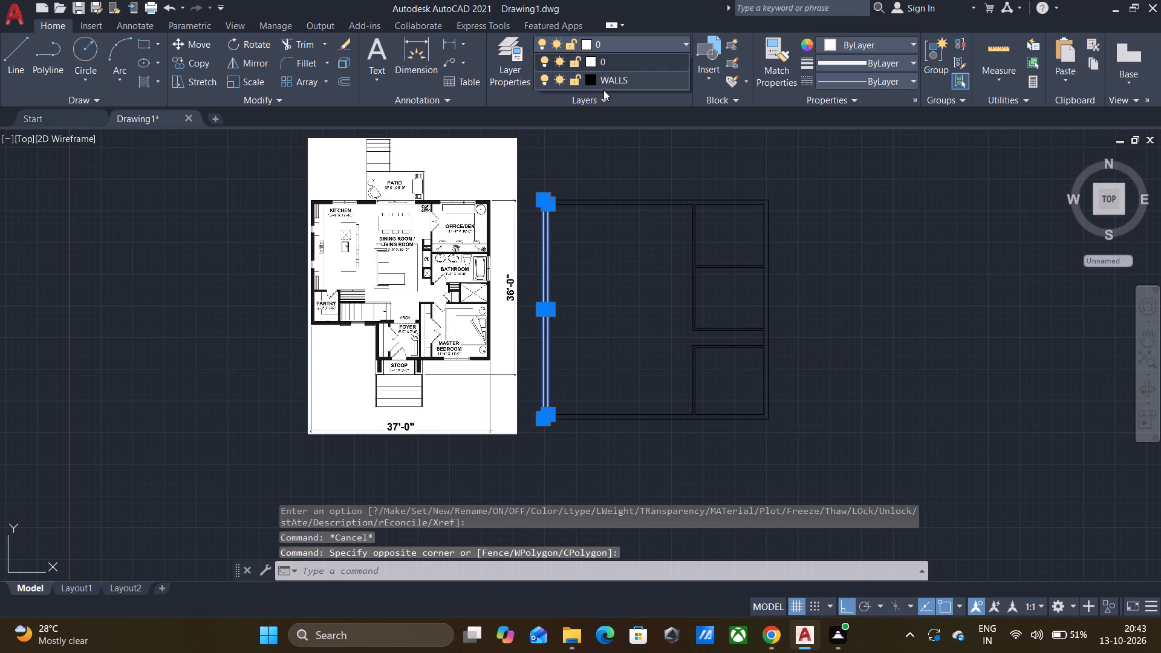
left_click(607, 83)
key("Escape")
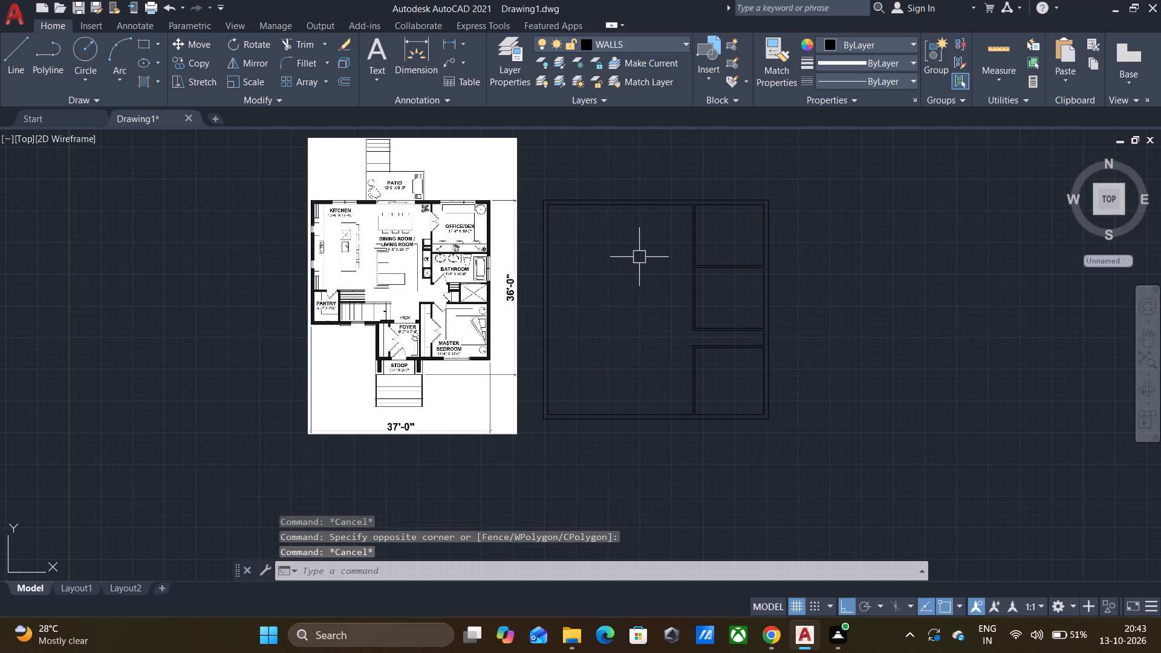
Change the WALLS layer's colour to white.
scroll(628, 290, "up", 1)
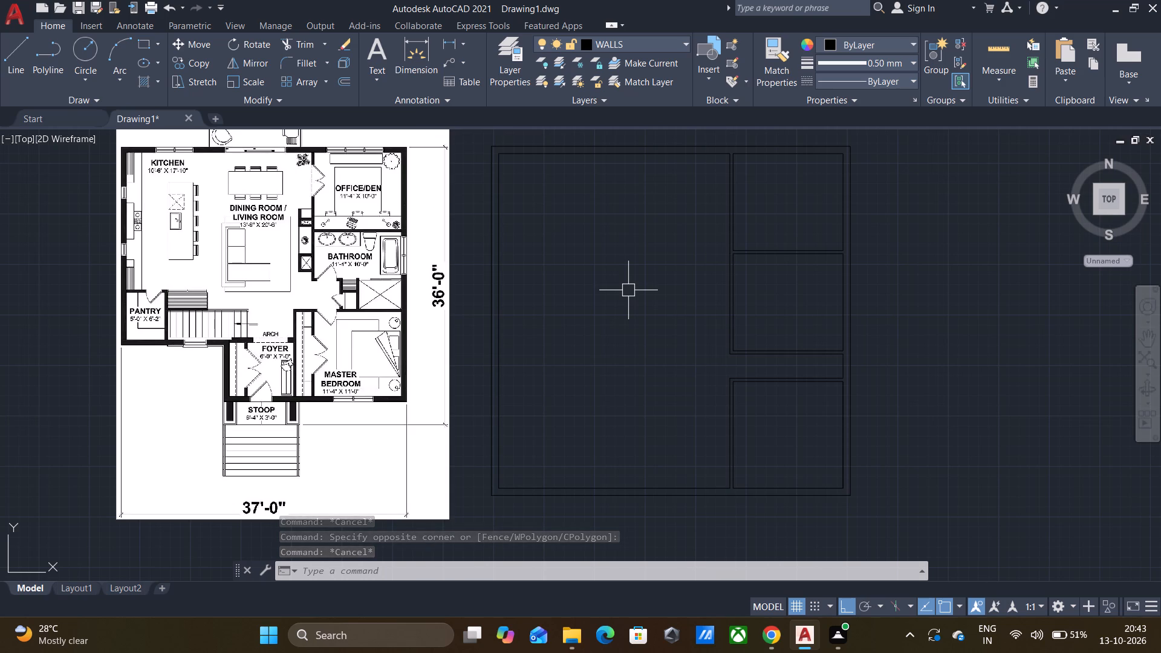
left_click(892, 514)
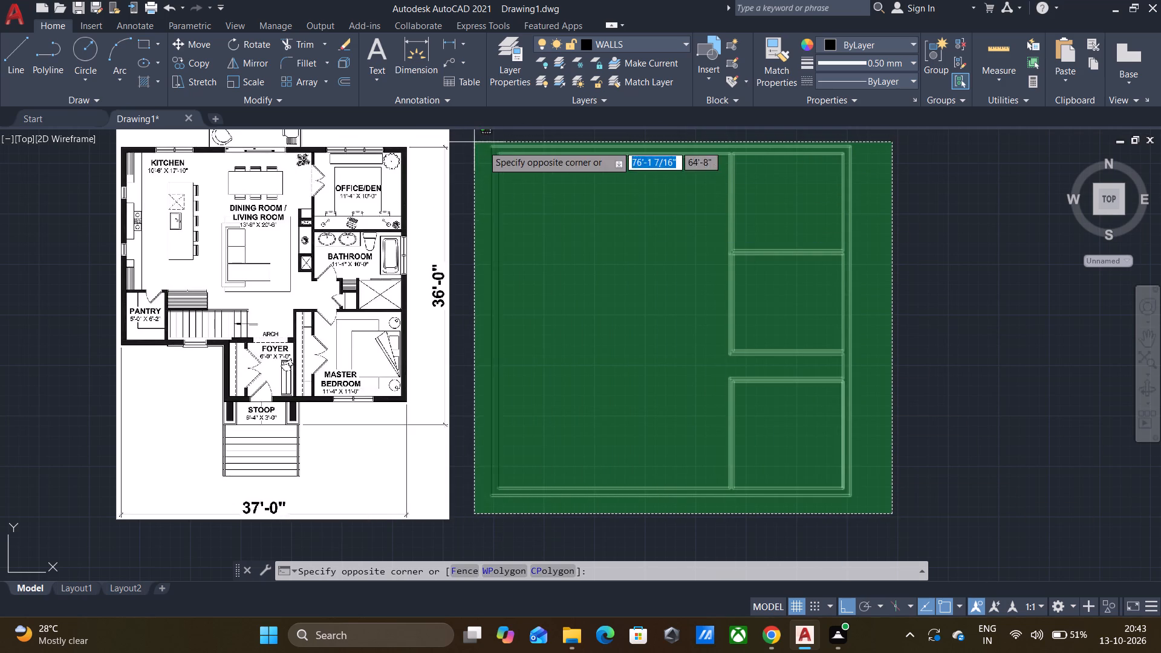
left_click(481, 143)
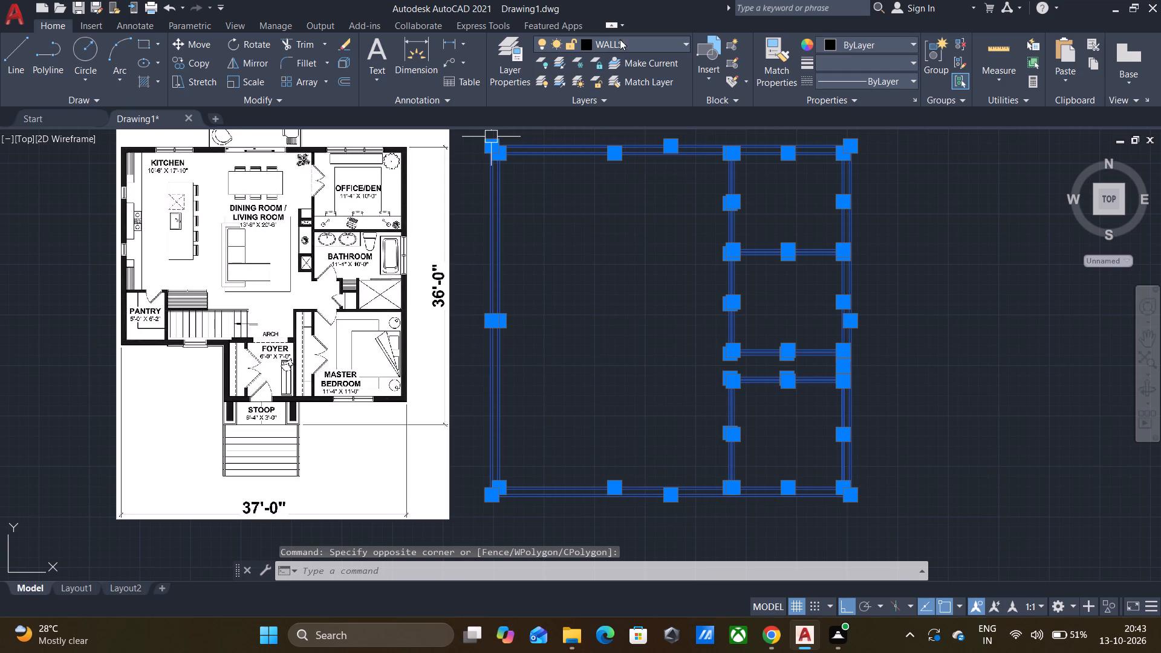
left_click(622, 37)
left_click(587, 79)
left_click(541, 349)
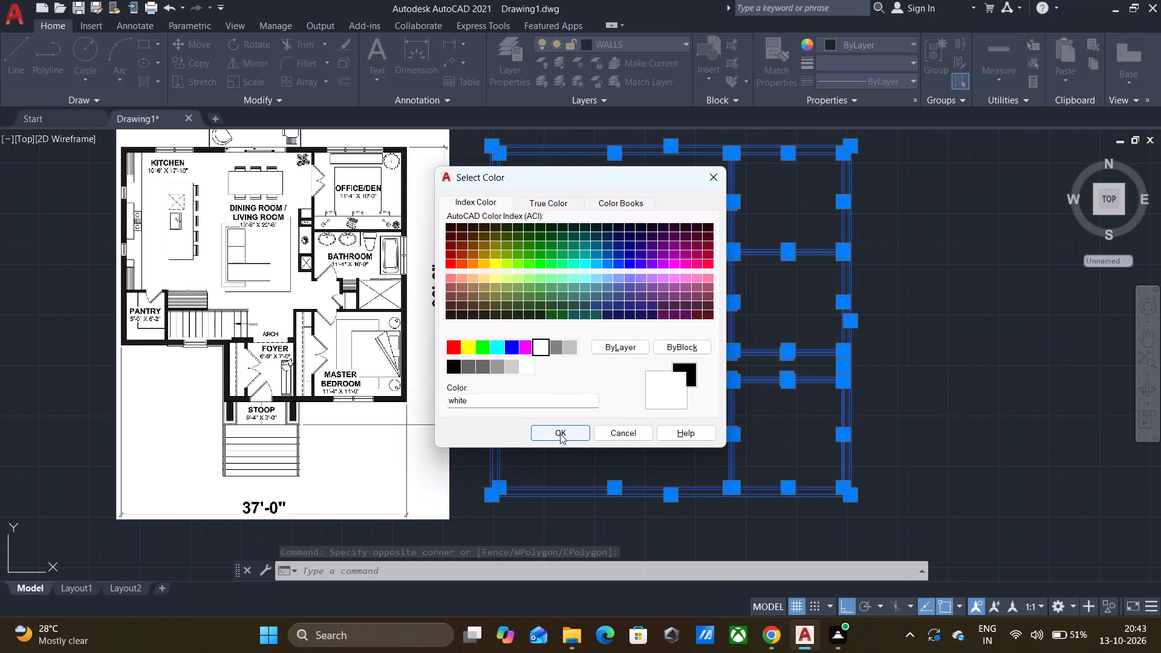
left_click(560, 434)
key("Escape")
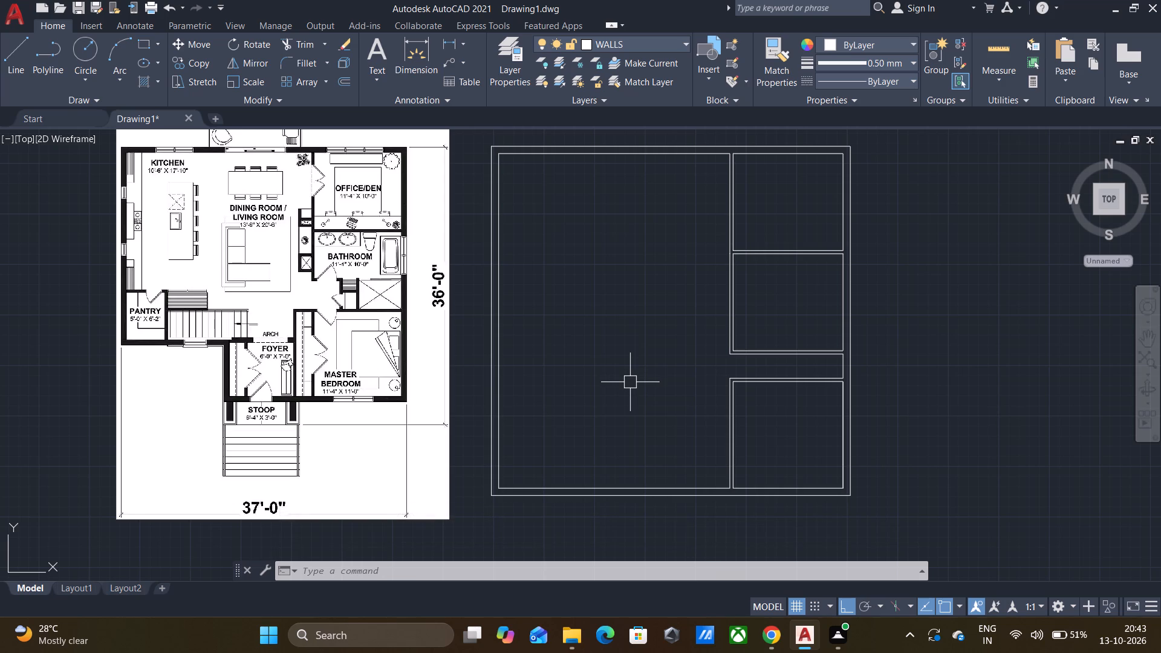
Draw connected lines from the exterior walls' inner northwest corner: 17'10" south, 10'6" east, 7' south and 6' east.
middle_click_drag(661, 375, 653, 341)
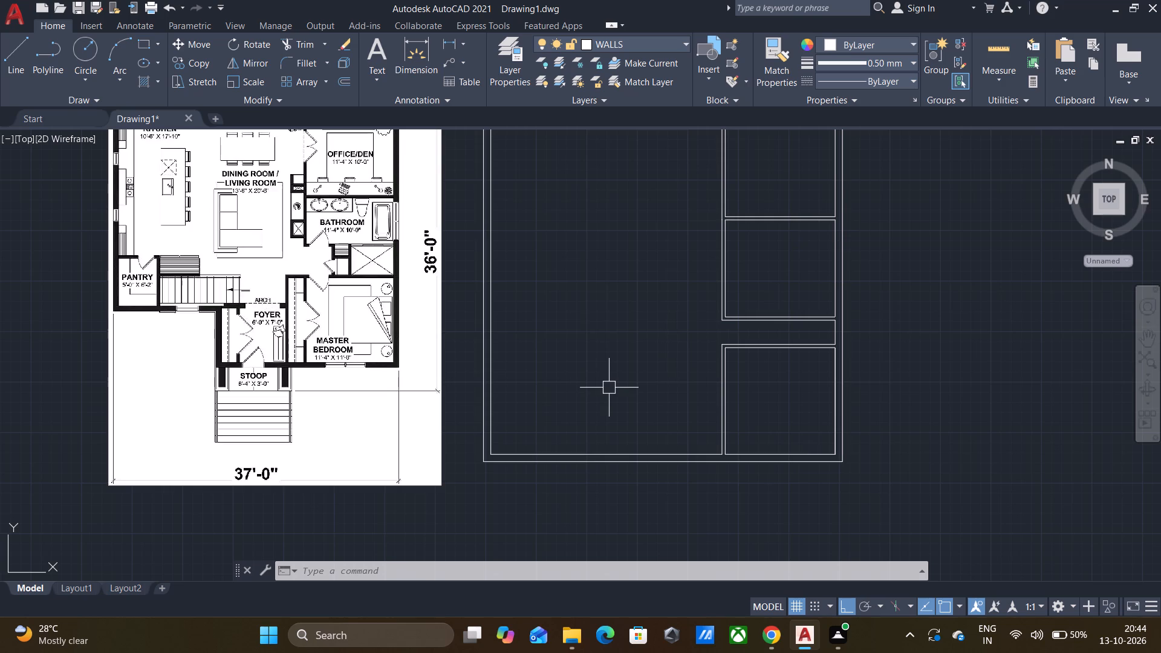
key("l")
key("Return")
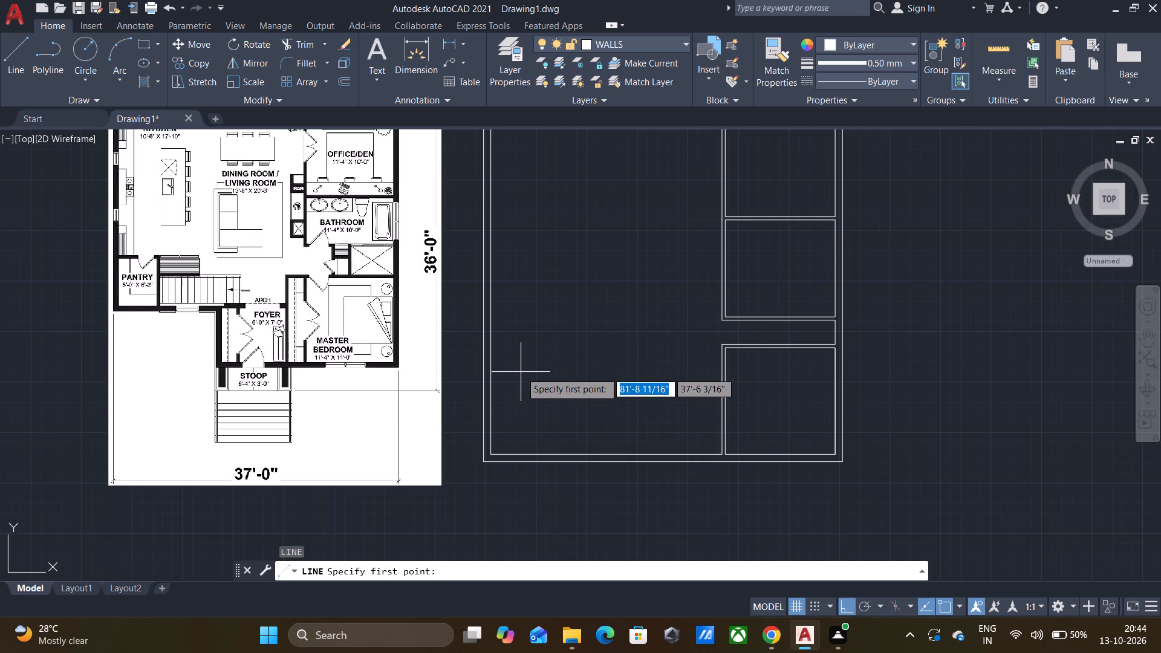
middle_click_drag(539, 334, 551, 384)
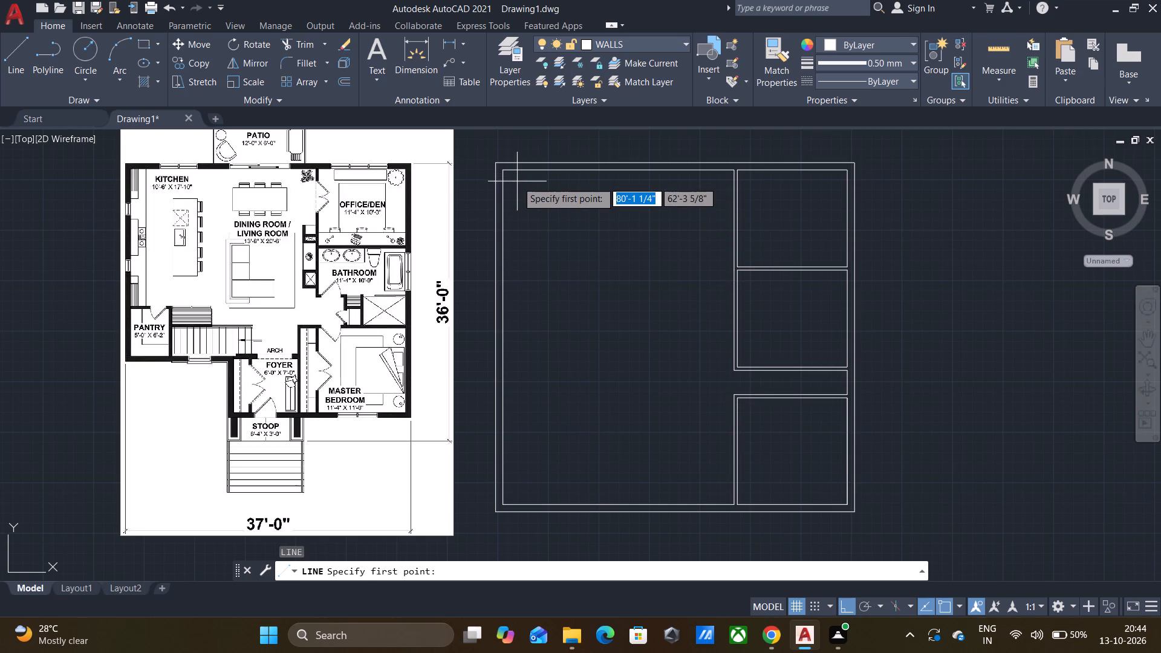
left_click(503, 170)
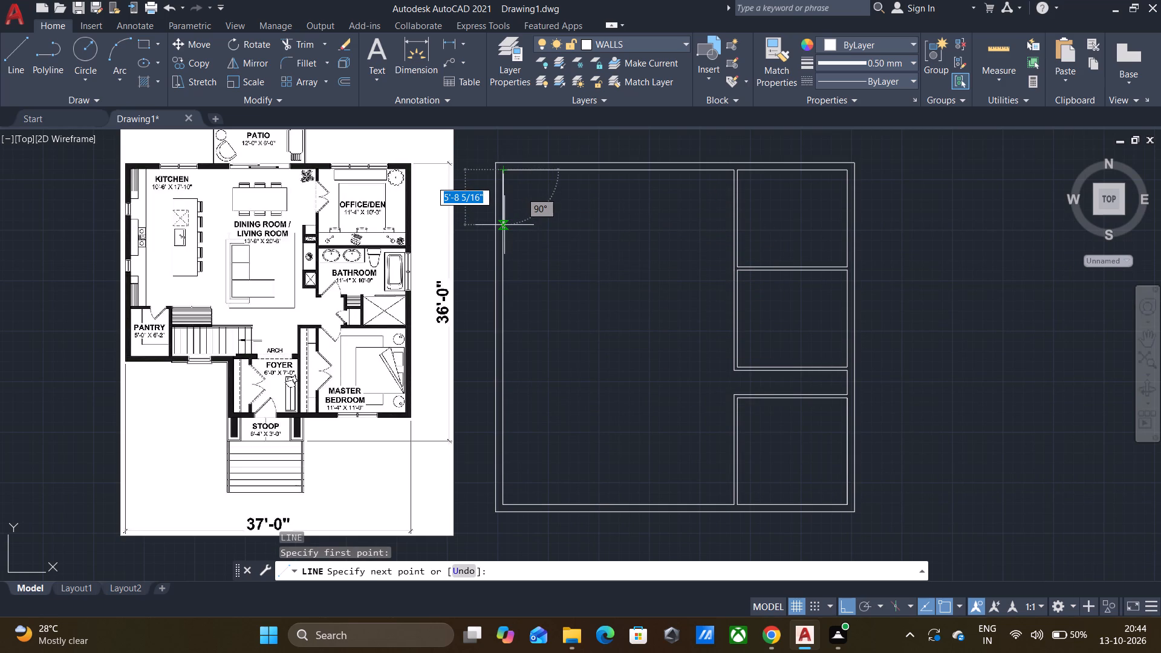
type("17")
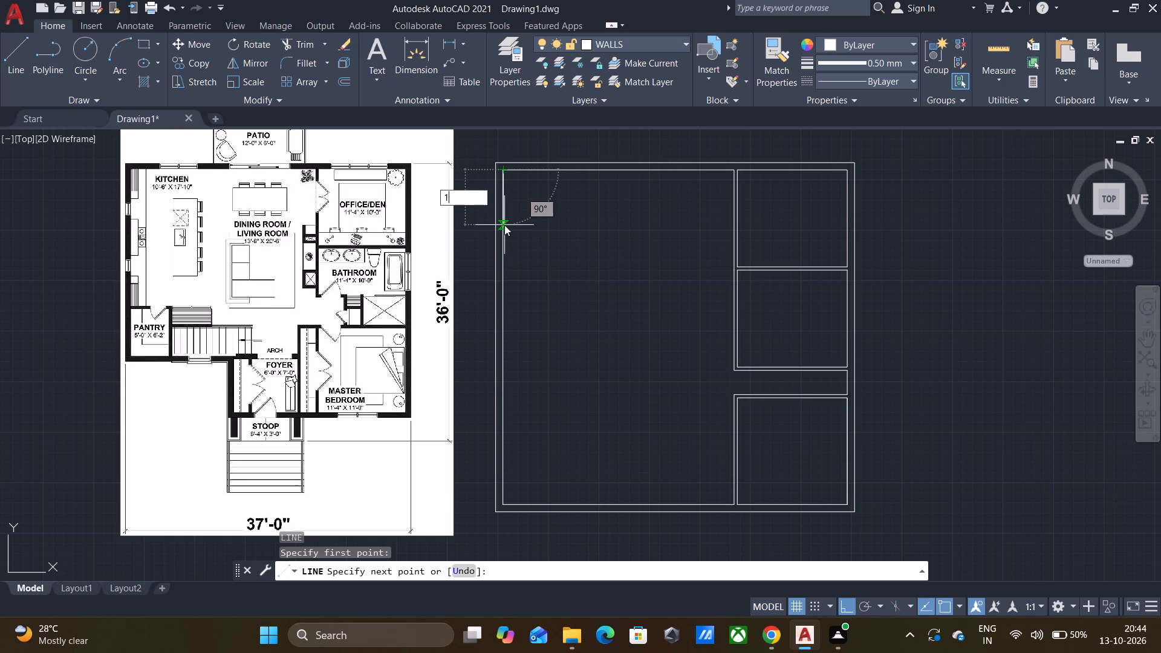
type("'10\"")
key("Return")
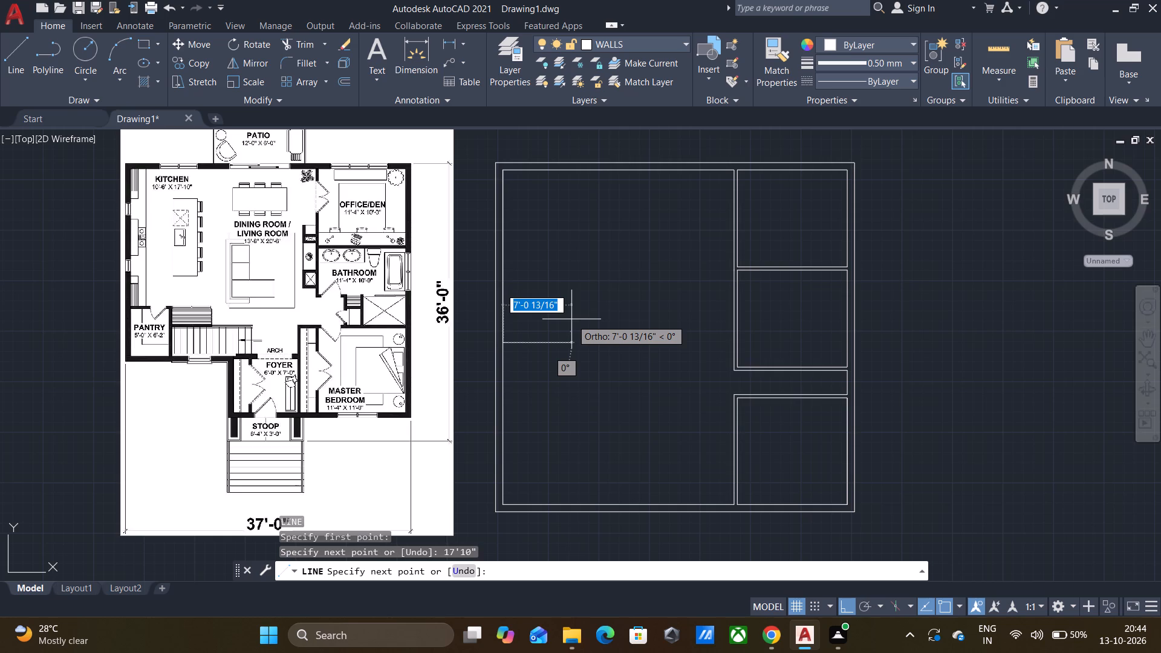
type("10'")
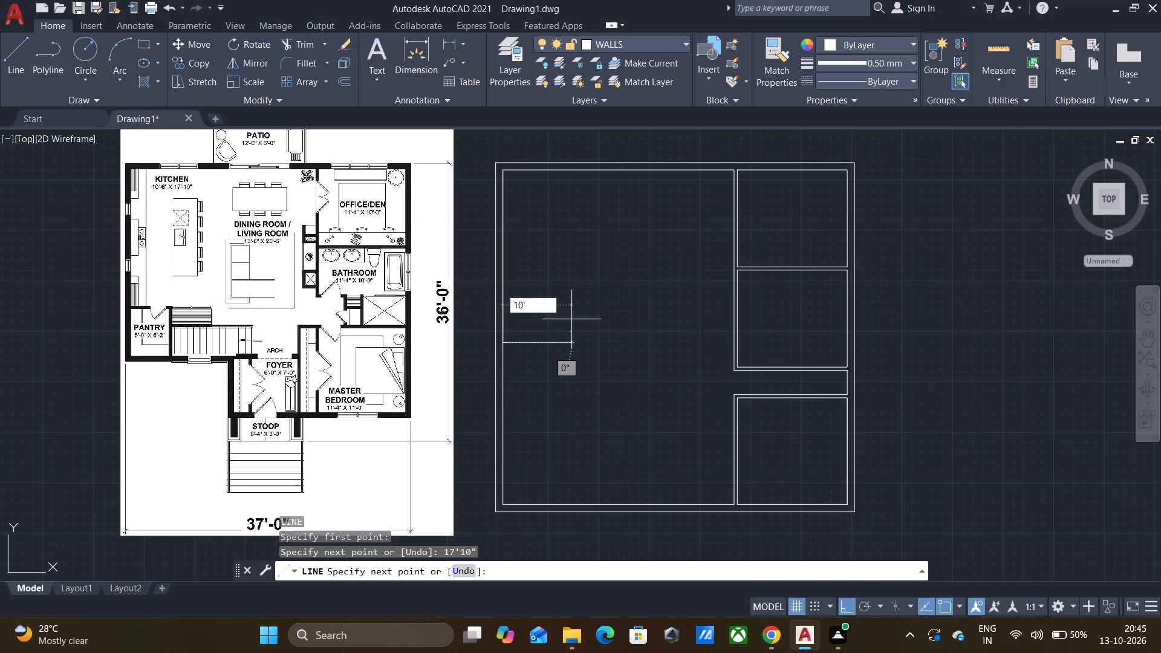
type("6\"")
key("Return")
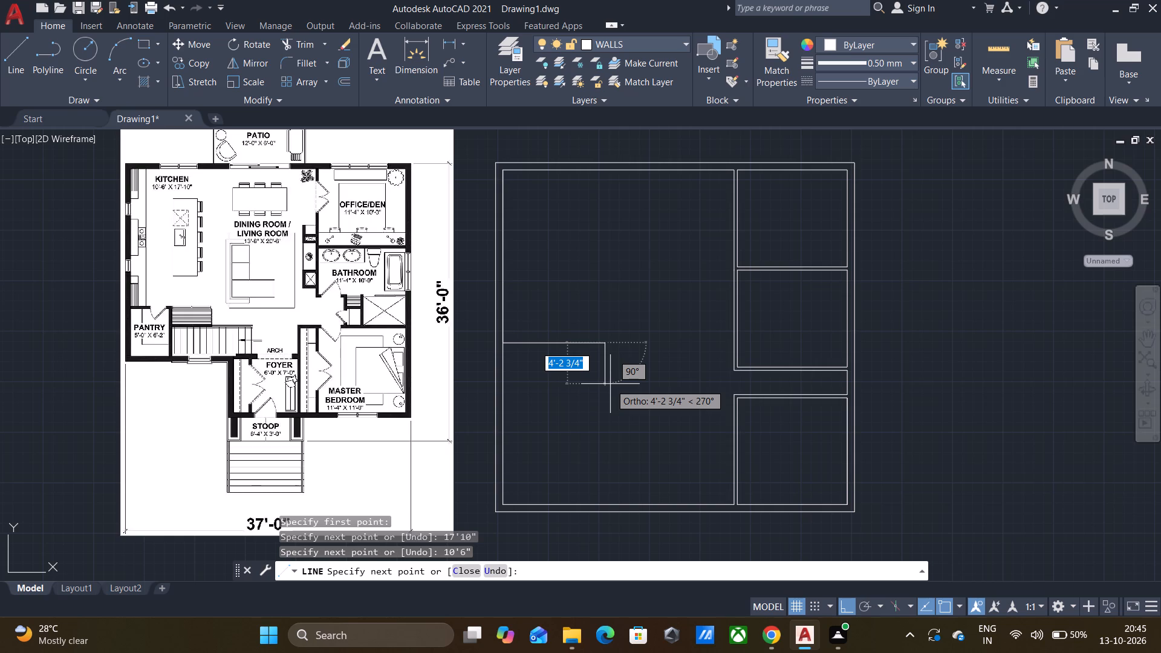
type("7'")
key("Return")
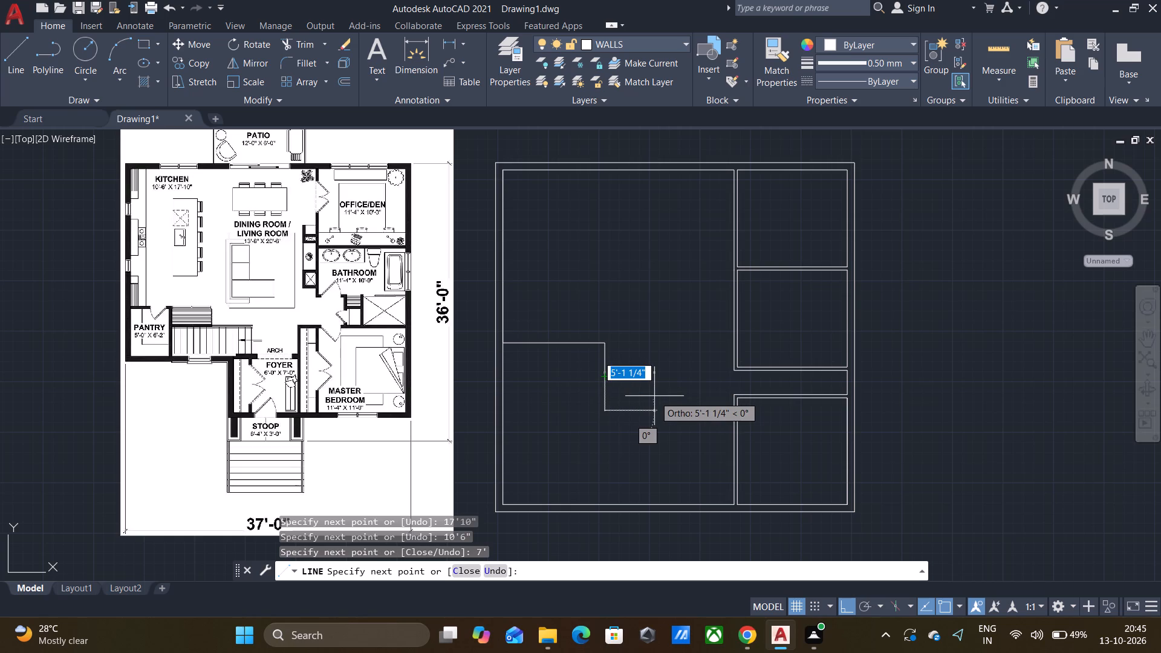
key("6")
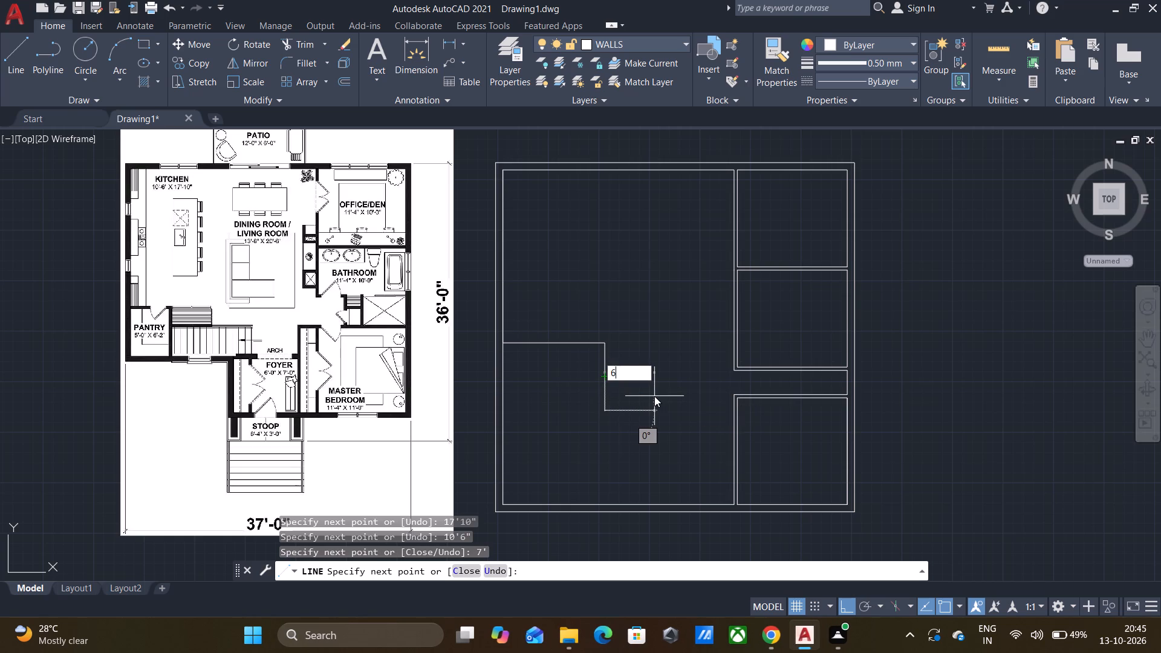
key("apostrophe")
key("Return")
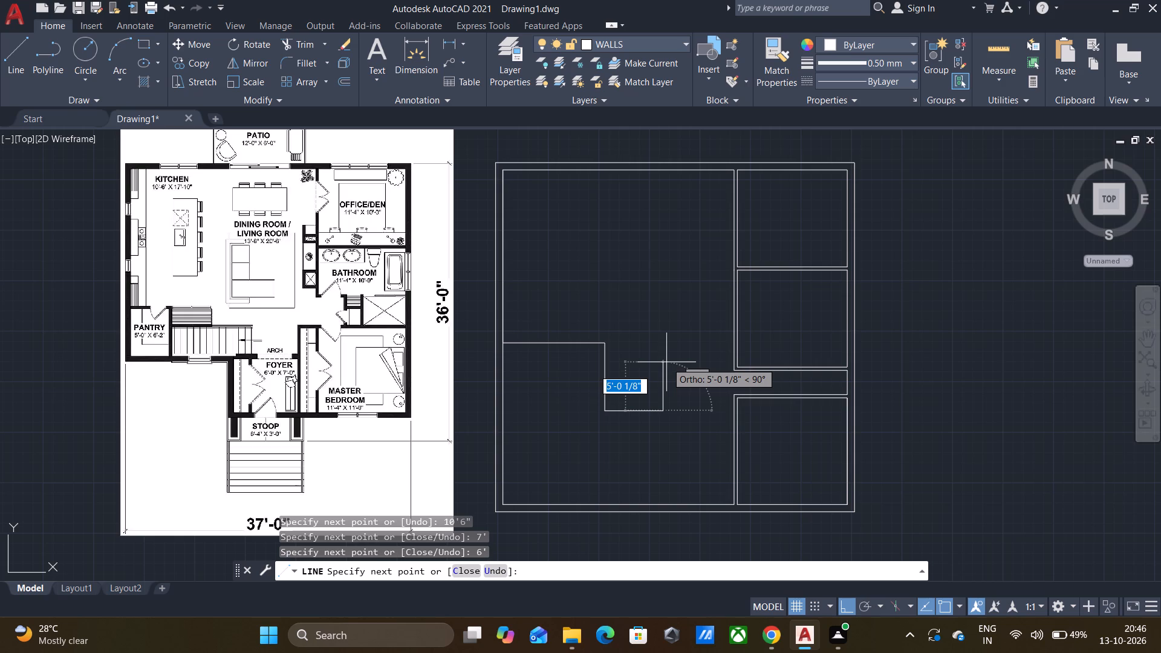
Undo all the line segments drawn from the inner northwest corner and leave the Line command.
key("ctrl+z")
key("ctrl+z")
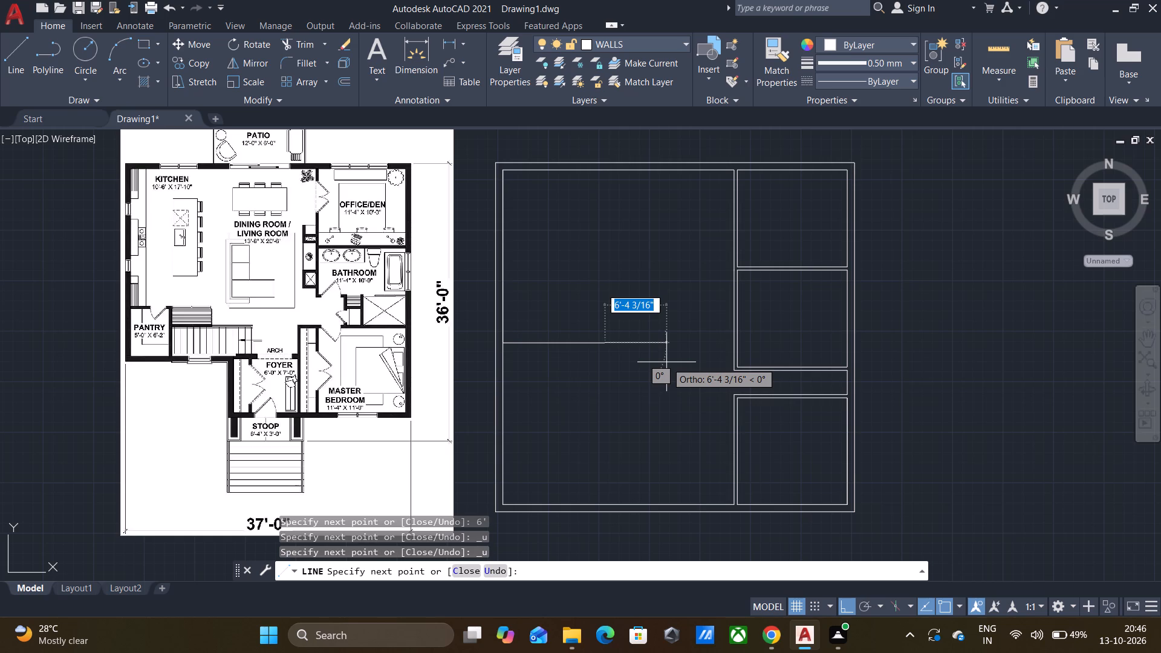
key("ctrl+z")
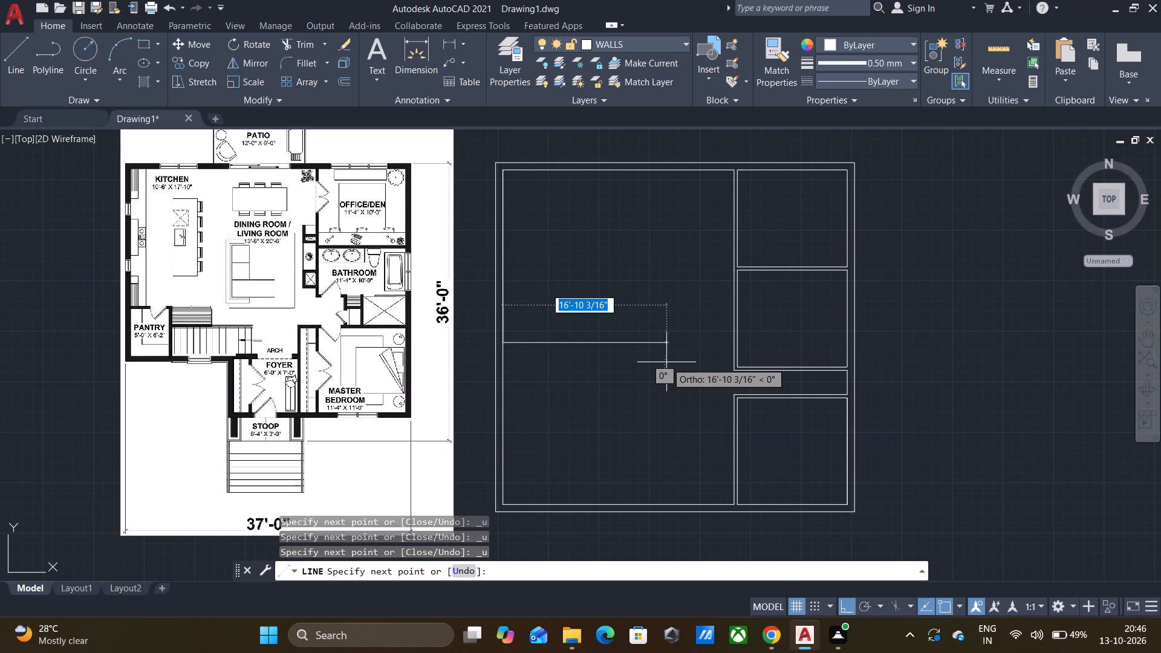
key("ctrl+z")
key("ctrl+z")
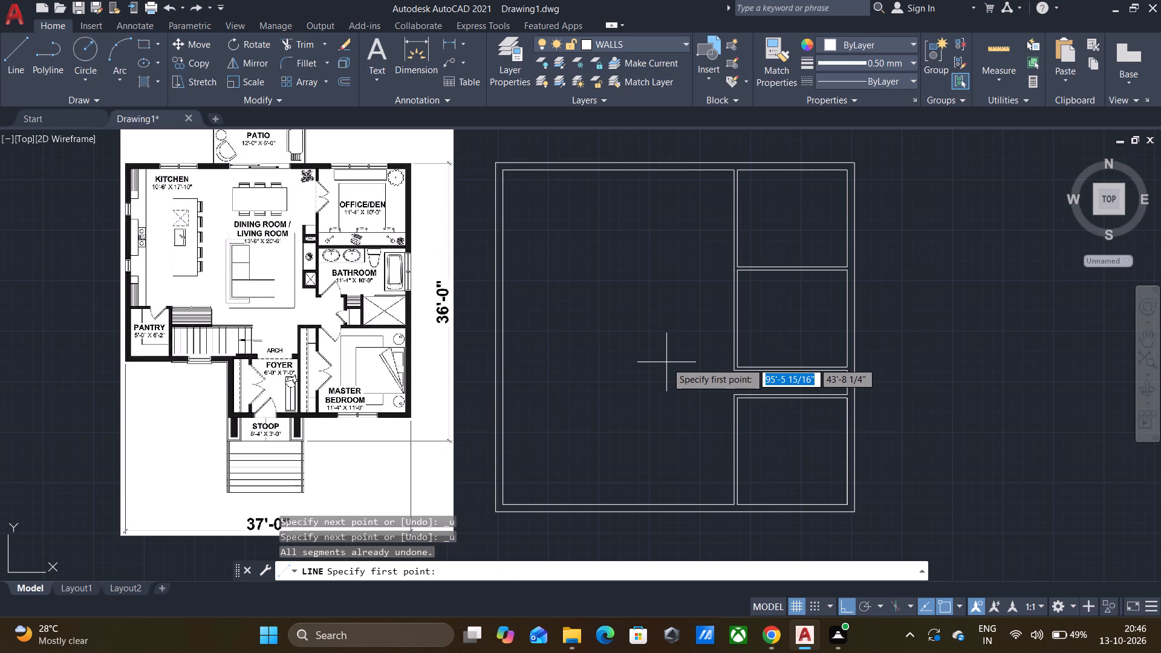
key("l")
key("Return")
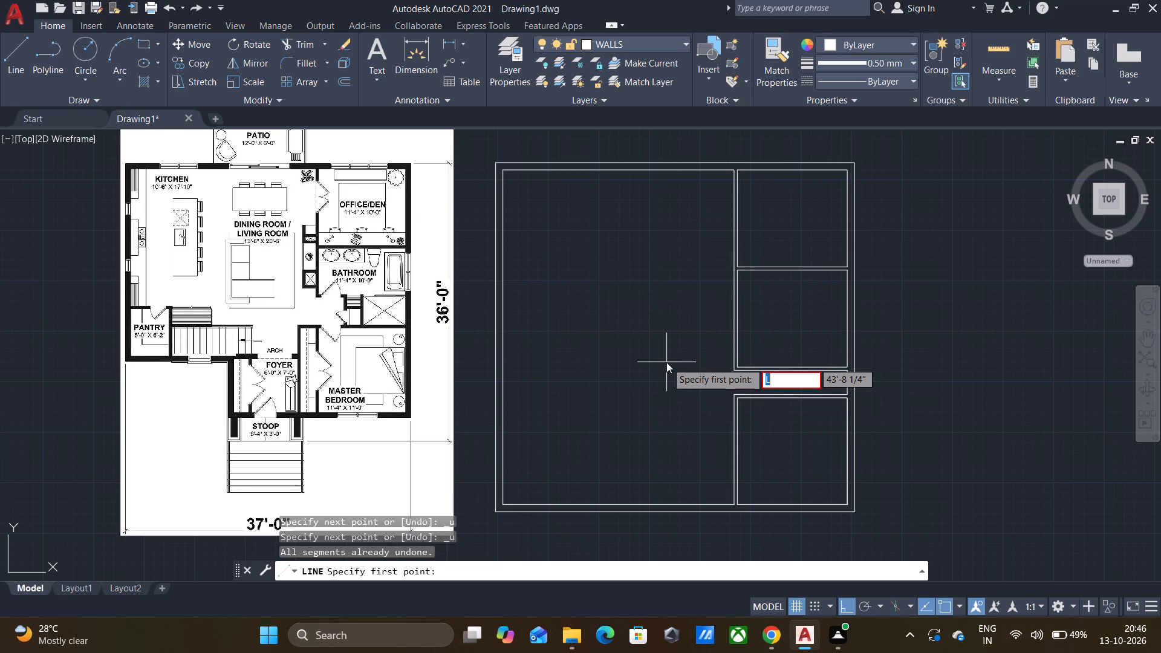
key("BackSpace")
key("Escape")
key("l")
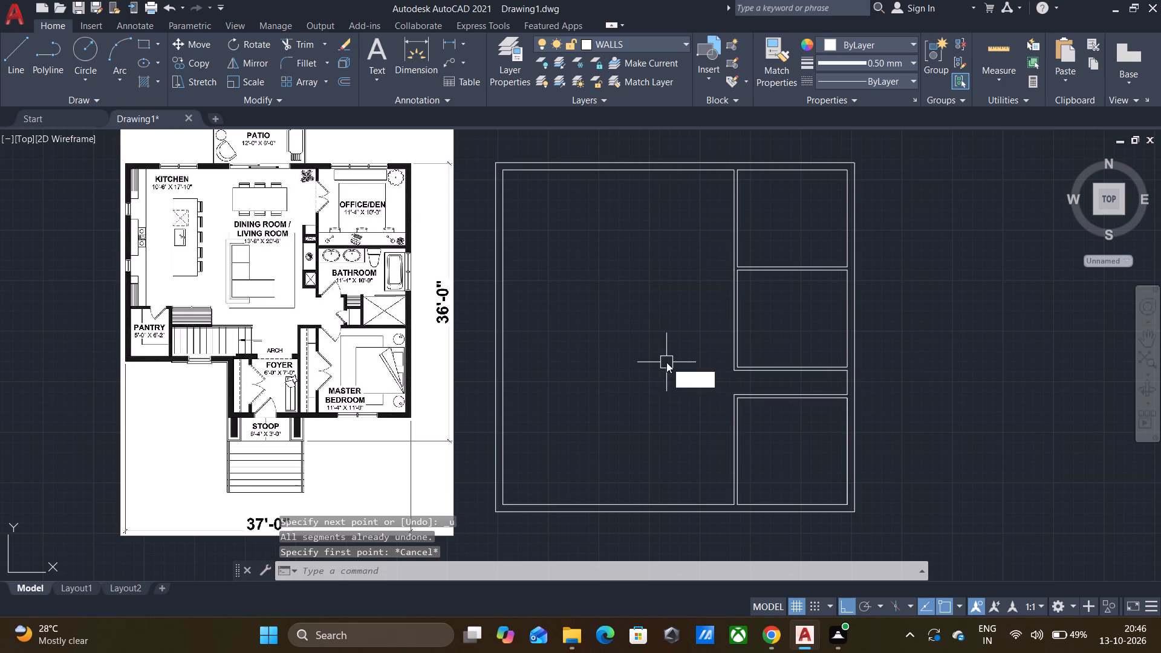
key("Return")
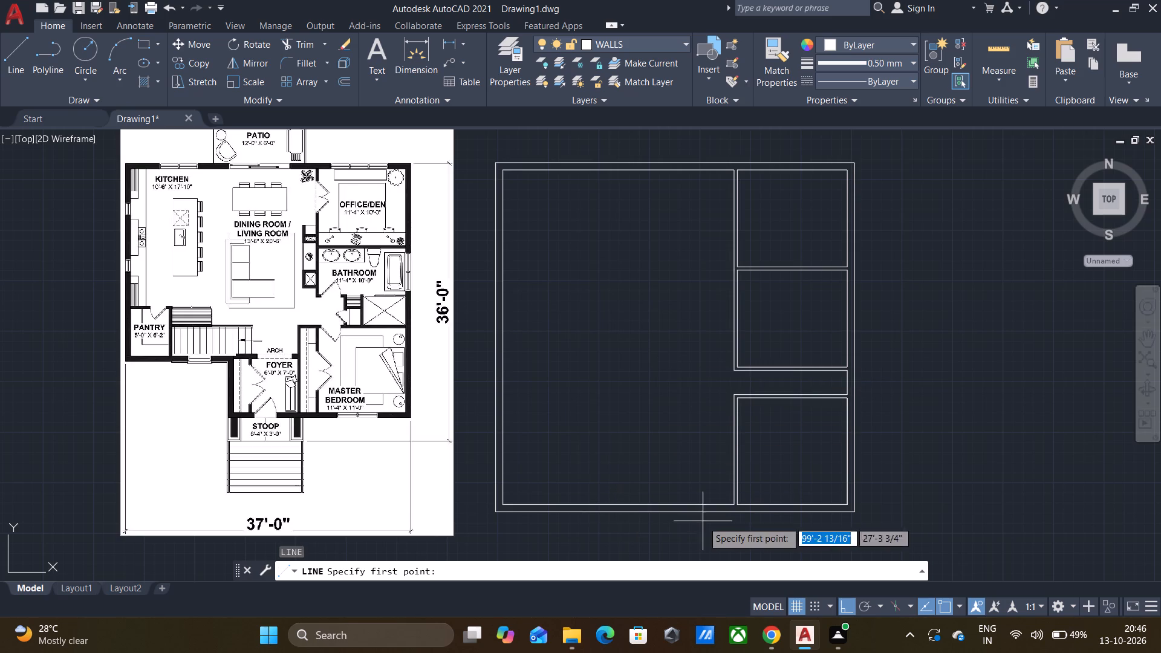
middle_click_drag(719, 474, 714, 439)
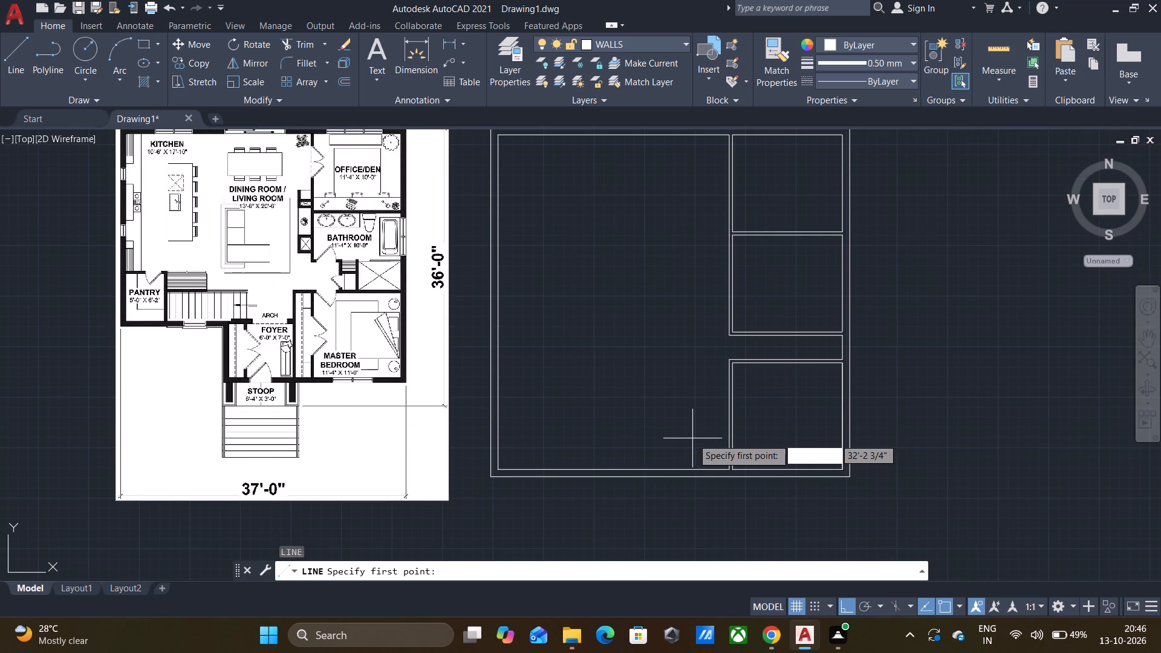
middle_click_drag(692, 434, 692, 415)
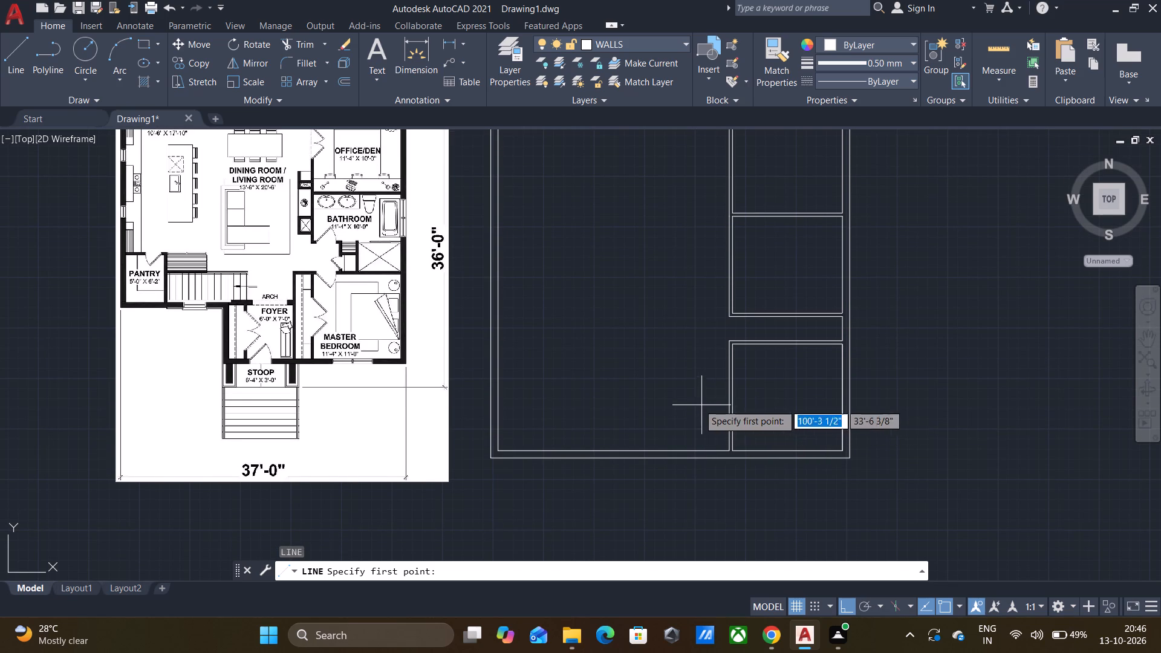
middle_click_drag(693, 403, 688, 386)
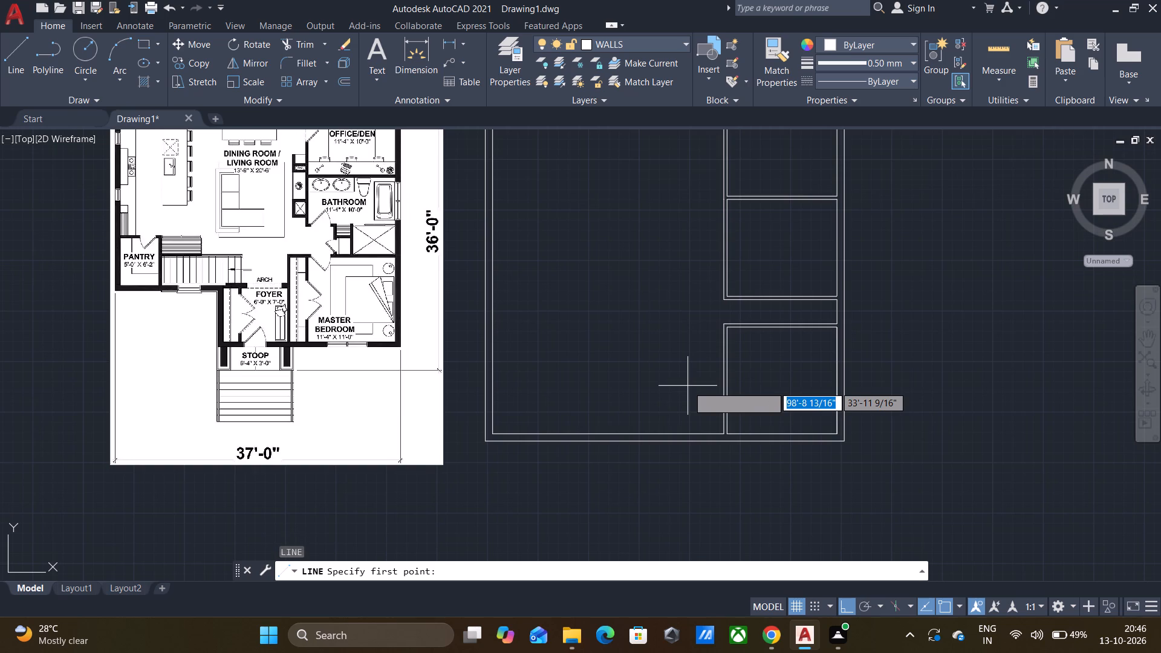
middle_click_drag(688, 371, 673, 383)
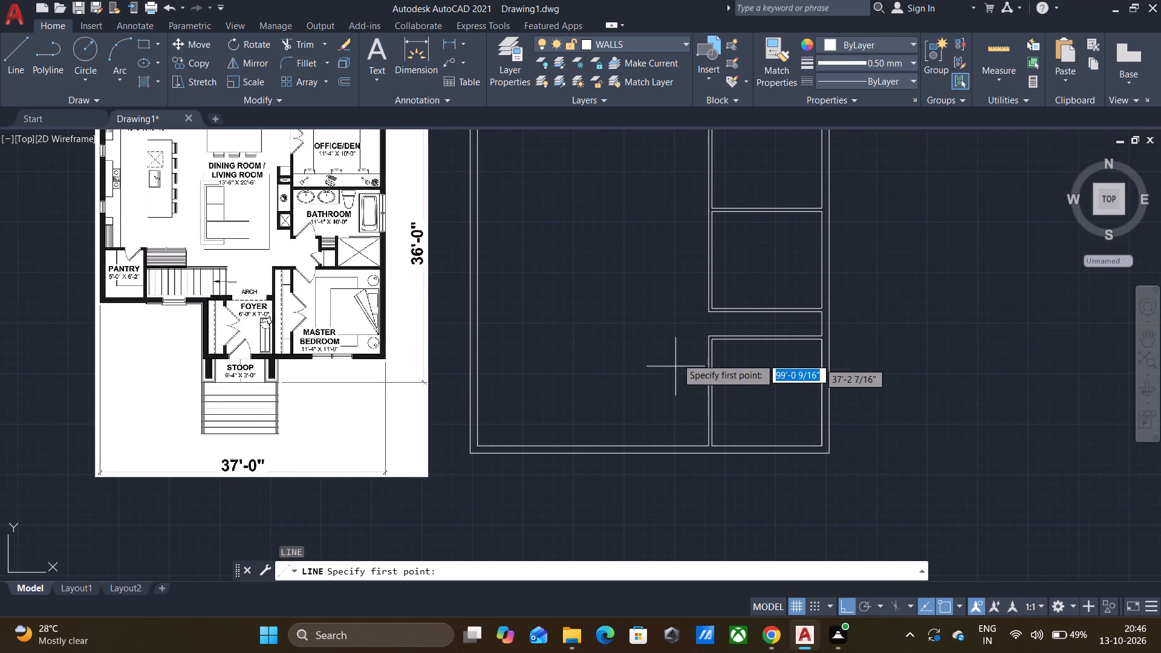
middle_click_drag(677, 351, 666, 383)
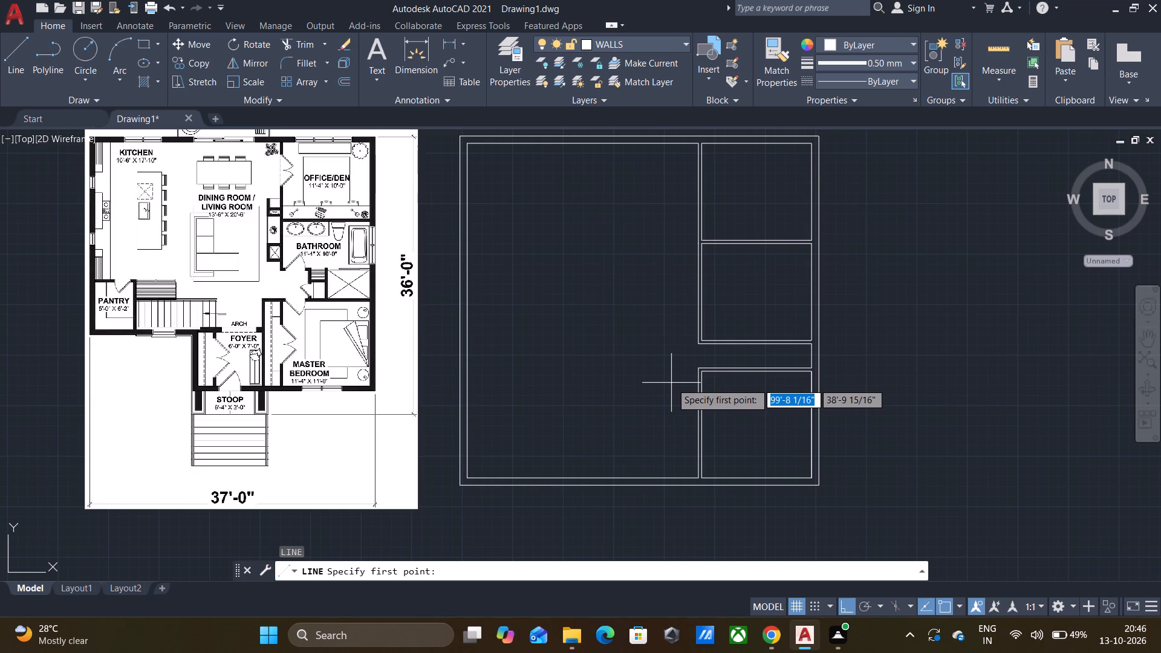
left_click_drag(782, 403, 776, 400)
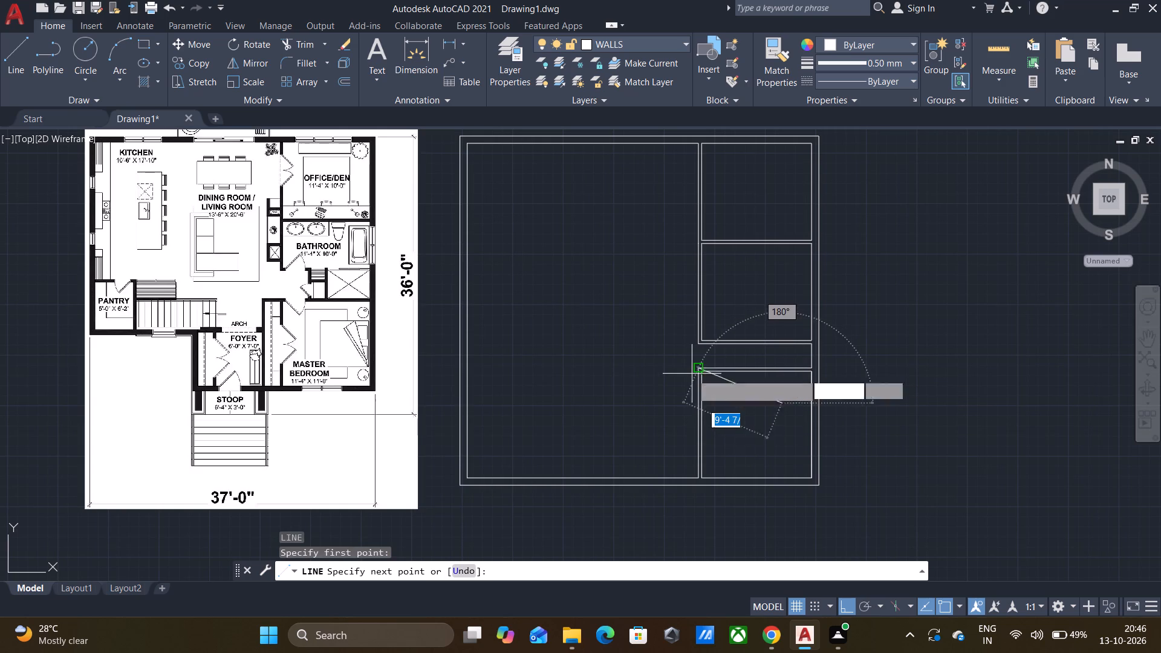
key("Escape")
Delete the four lines forming the master bedroom's north and west interior walls in the plan's southeast corner.
left_click(704, 378)
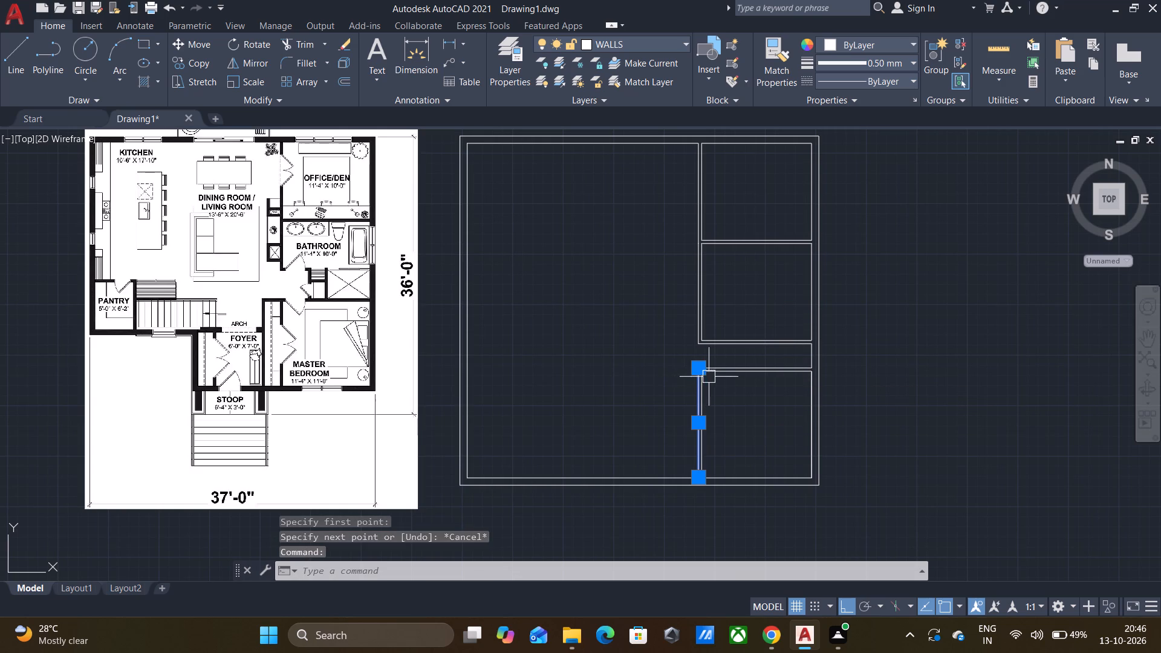
left_click(721, 371)
scroll(720, 371, "up", 4)
left_click(672, 382)
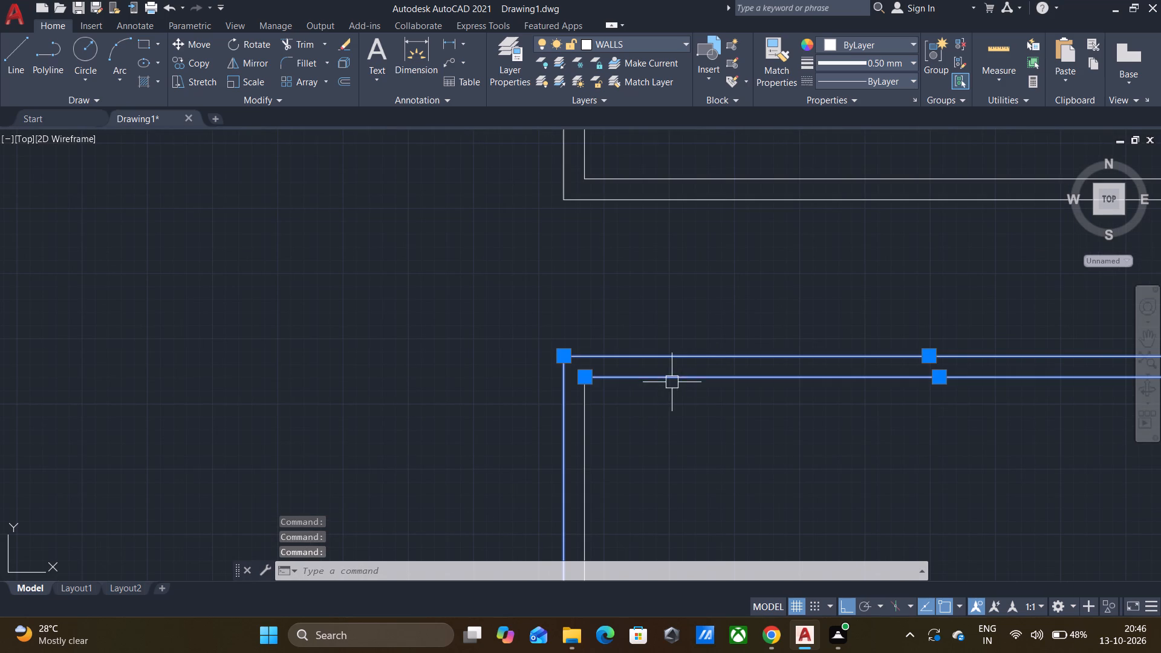
left_click(585, 411)
key("Delete")
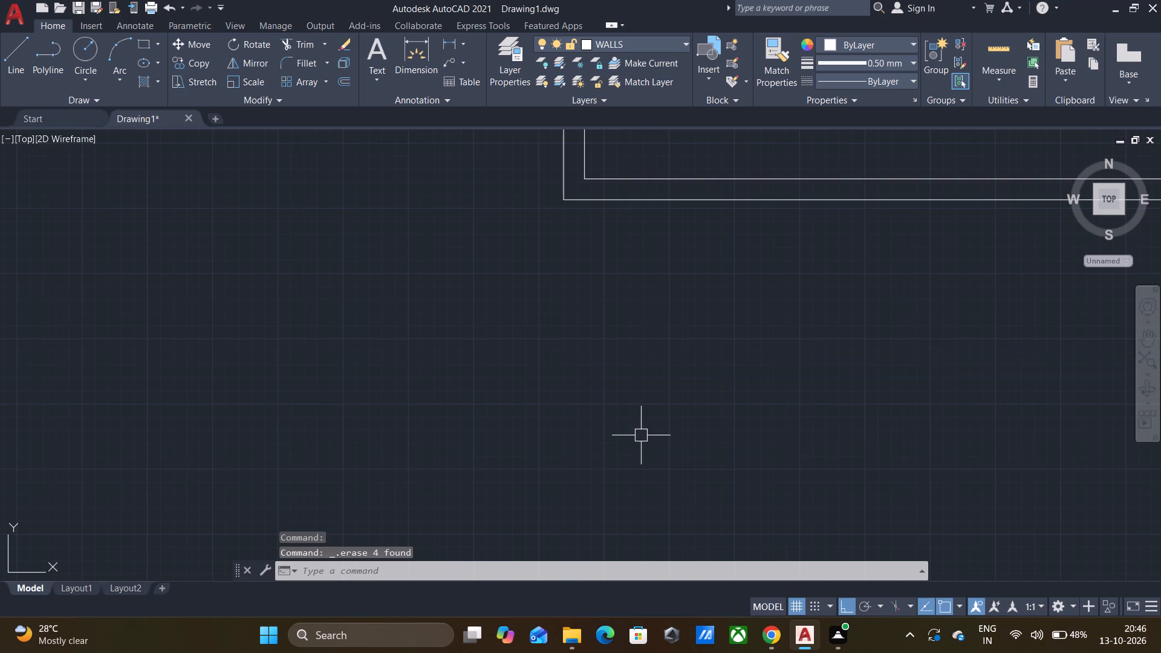
scroll(641, 435, "down", 3)
middle_click_drag(709, 450, 738, 365)
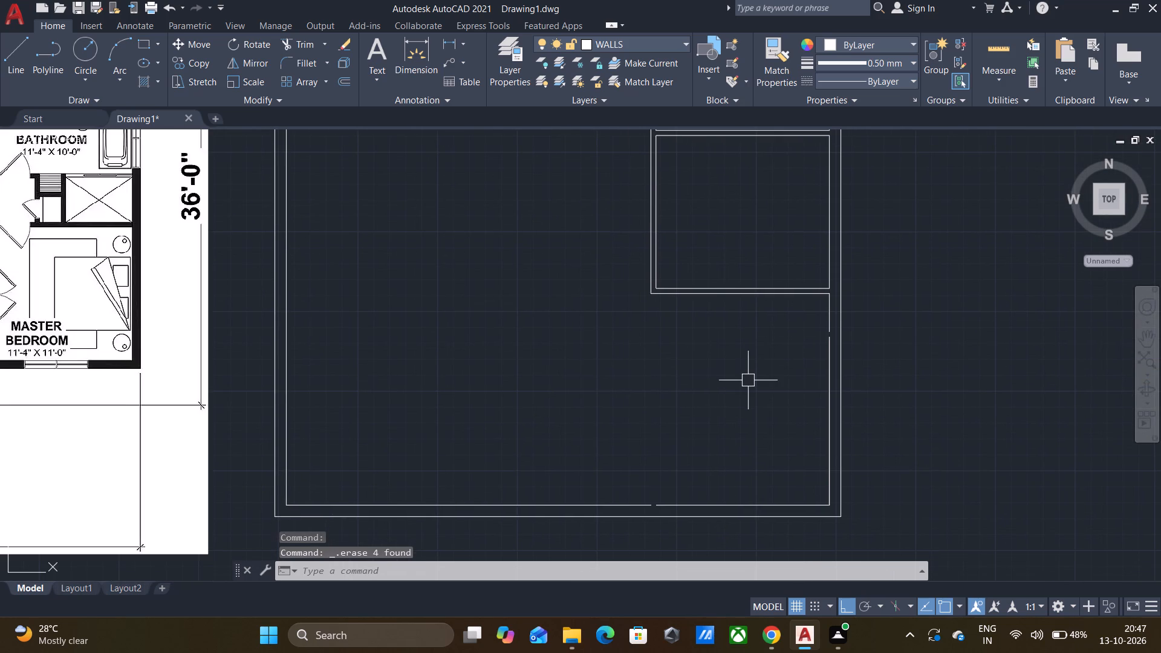
key("Escape")
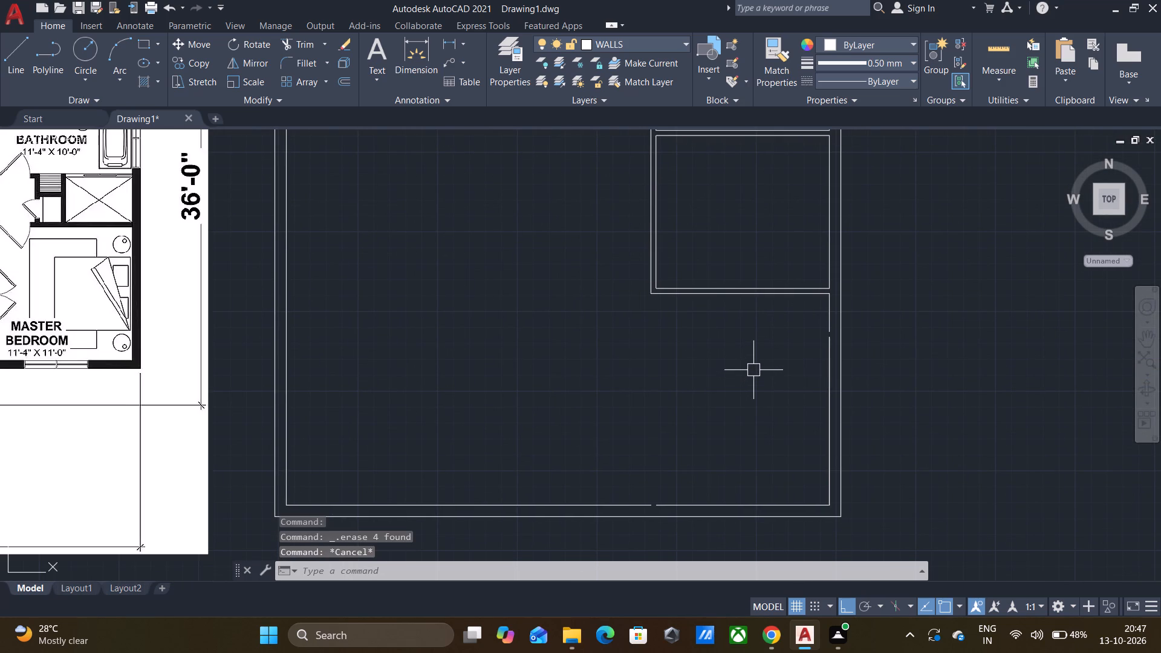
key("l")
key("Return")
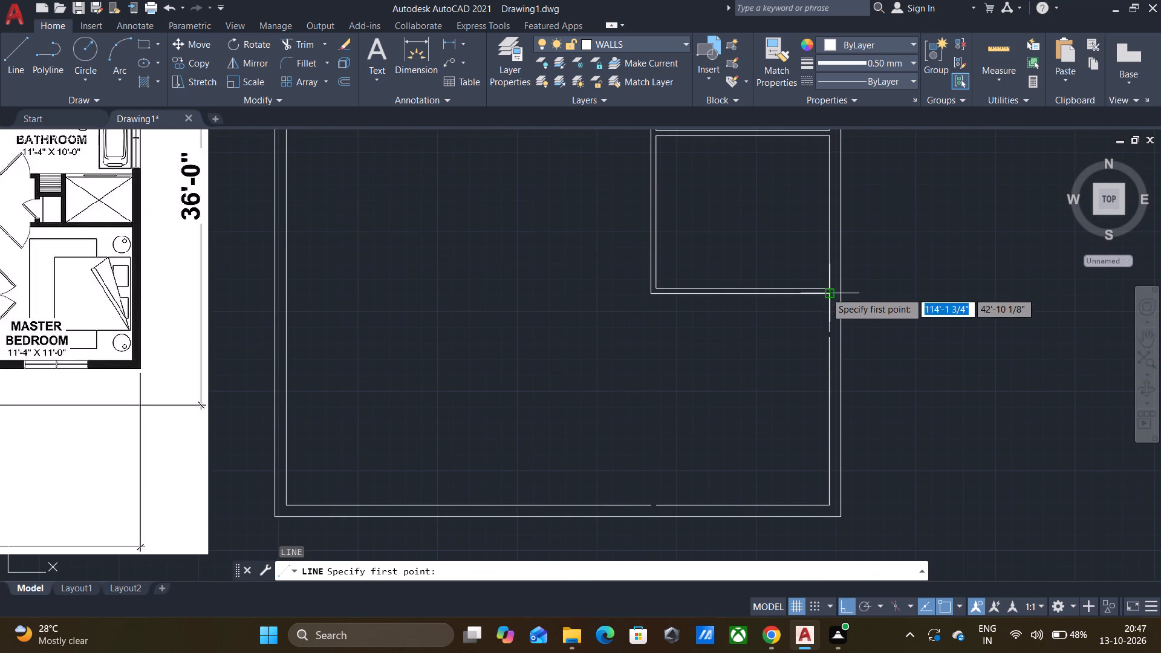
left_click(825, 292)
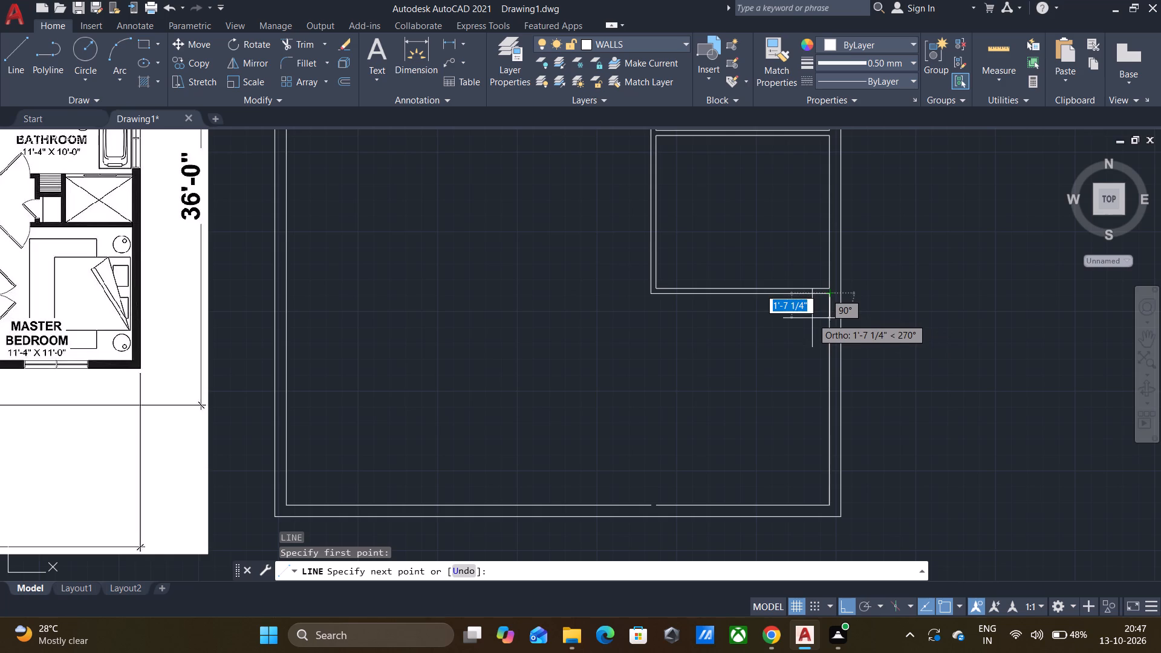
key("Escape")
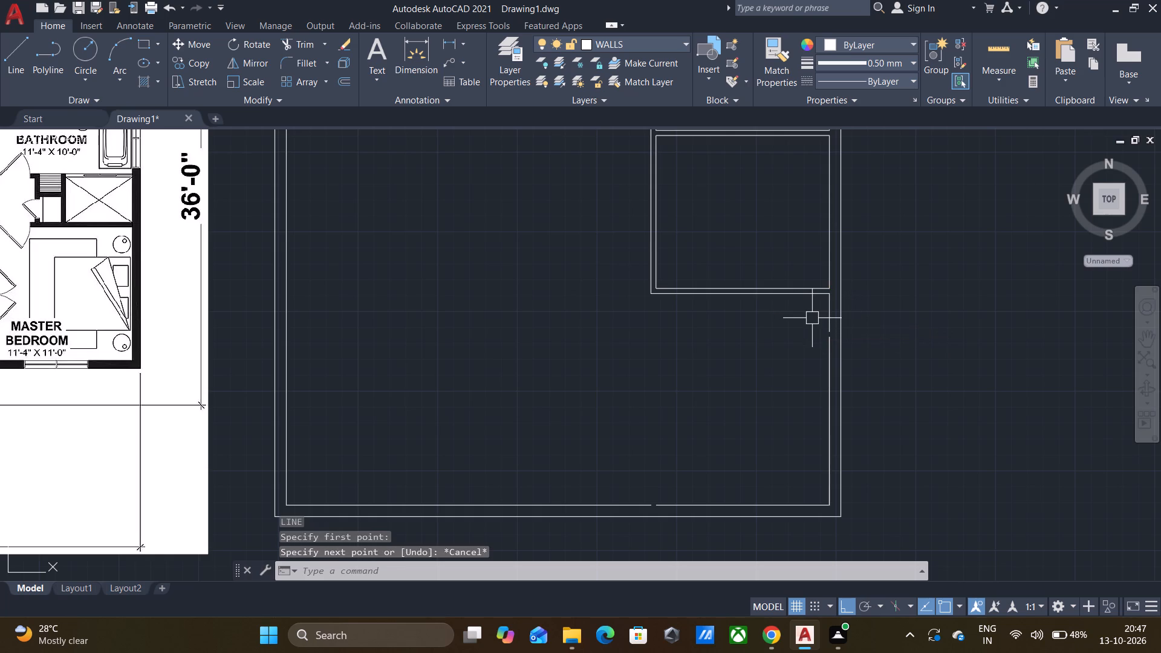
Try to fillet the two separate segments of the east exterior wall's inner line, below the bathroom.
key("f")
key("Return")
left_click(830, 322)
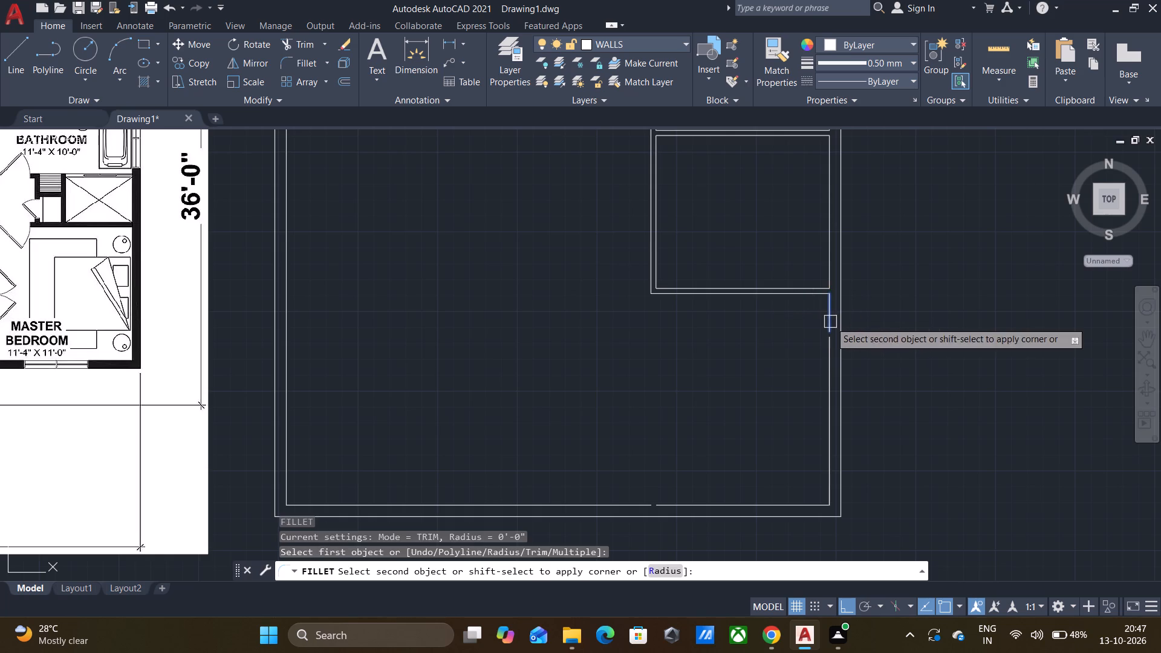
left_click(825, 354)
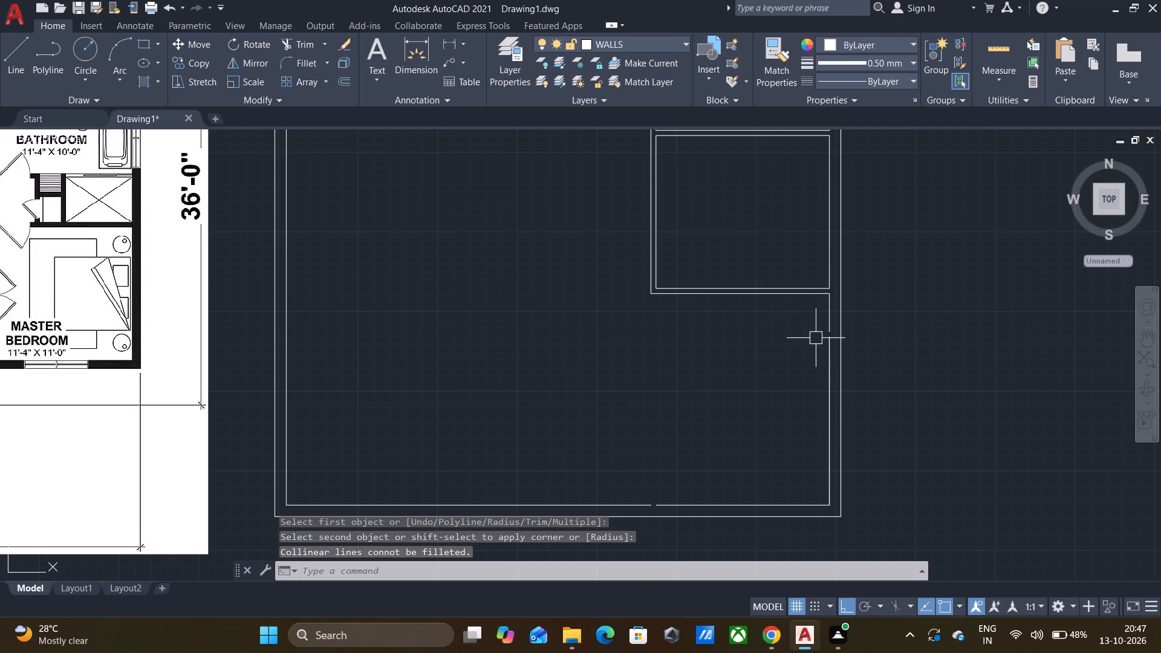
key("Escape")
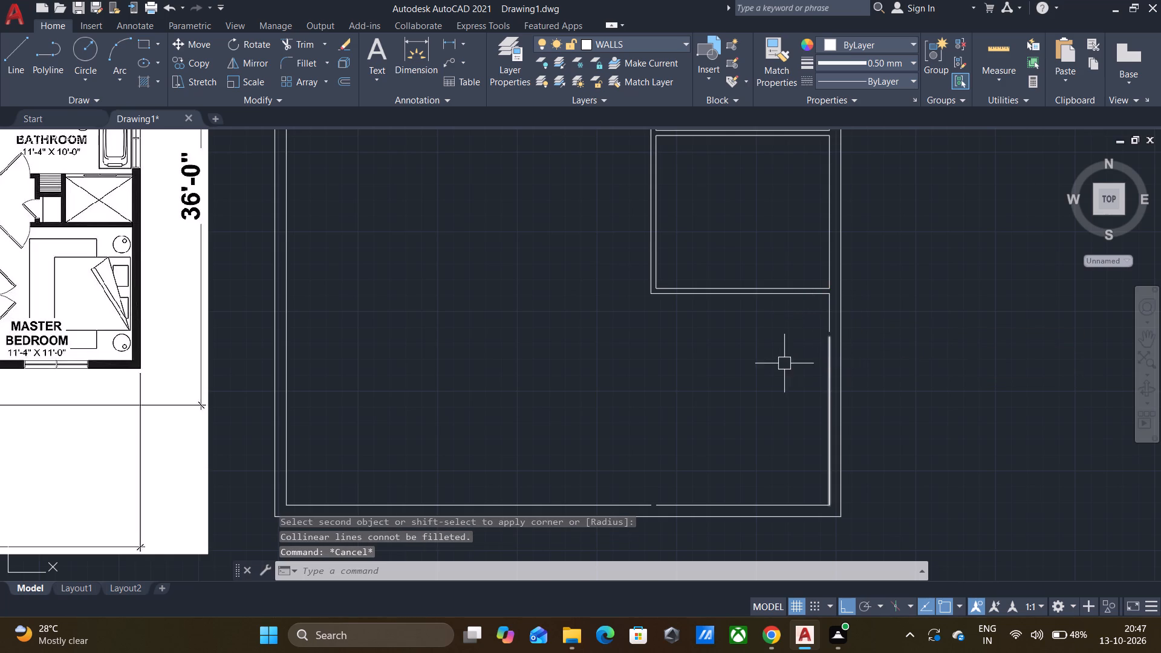
Join the two segments of the east exterior wall's inner line into one line.
left_click(831, 367)
left_click(829, 317)
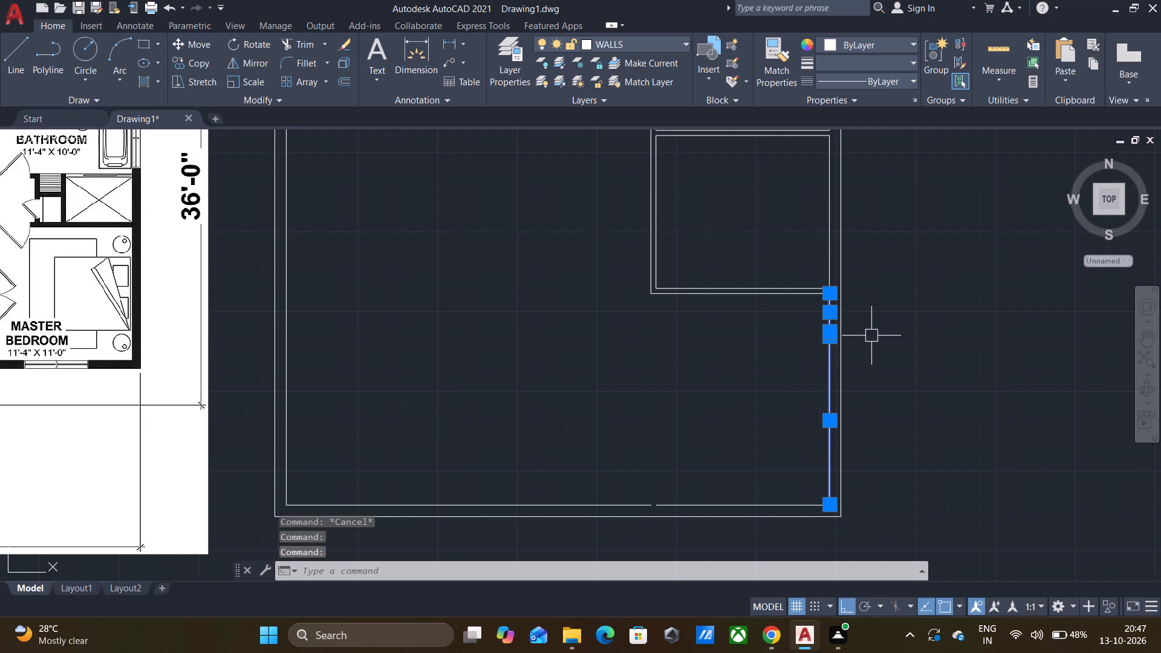
key("j")
key("Return")
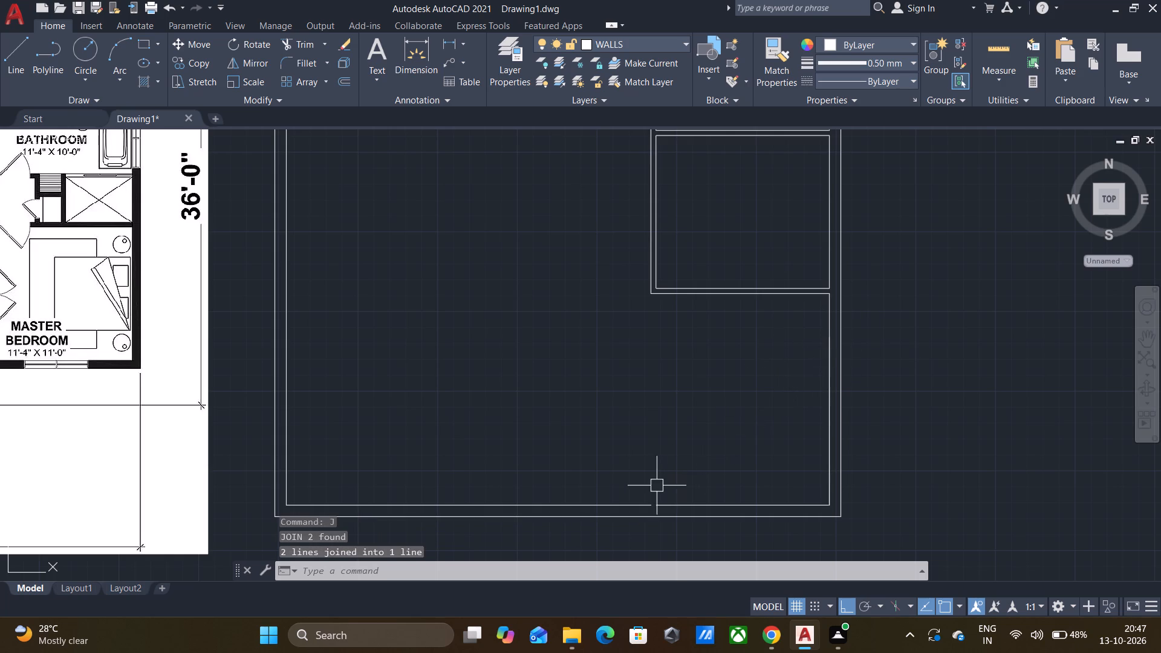
Join the two segments of the south exterior wall's inner line into one line.
left_click(634, 505)
left_click(694, 508)
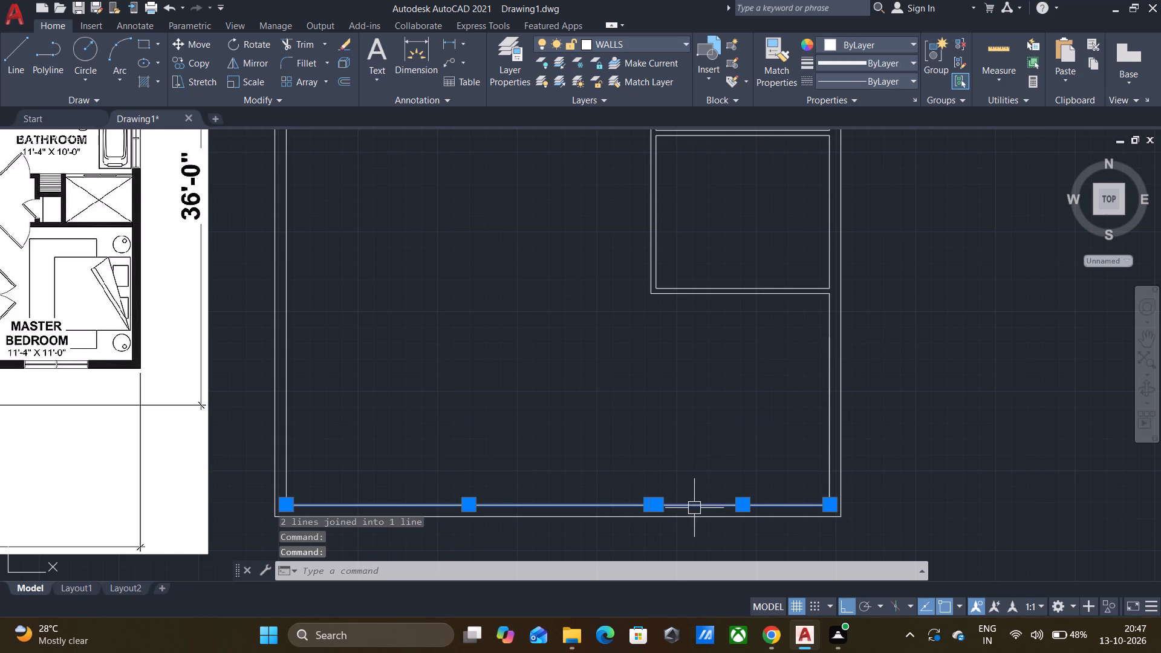
key("j")
key("Return")
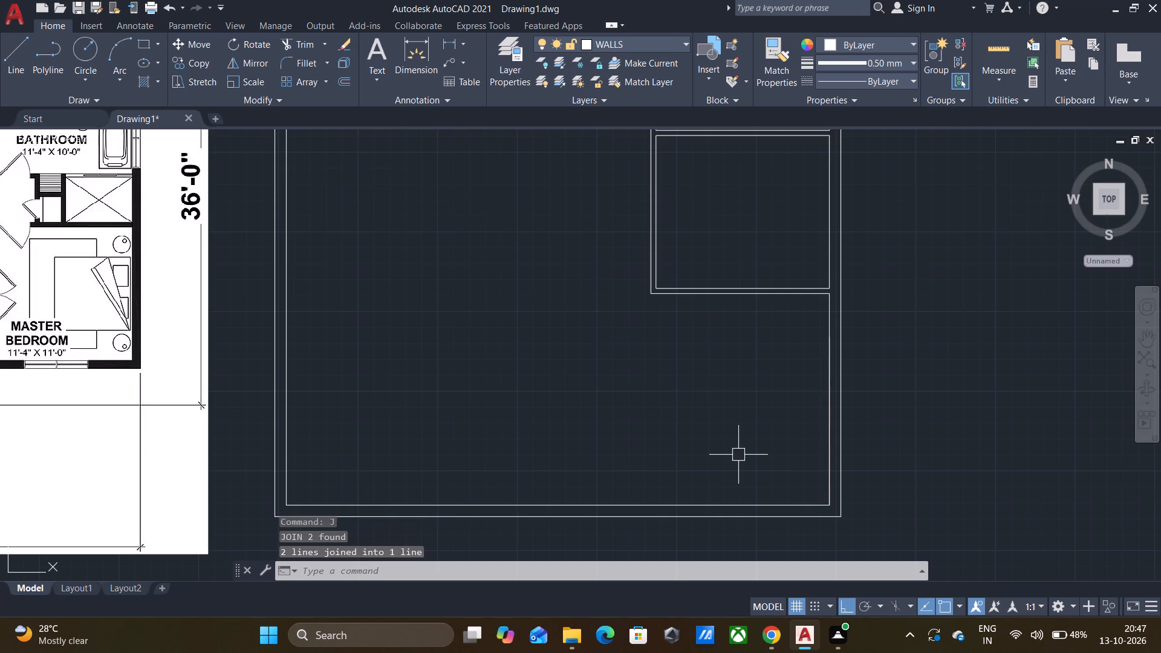
Draw the master bedroom outline from where the bathroom's south wall meets the inner east wall: 11'4" south, 11' west.
scroll(740, 447, "down", 1)
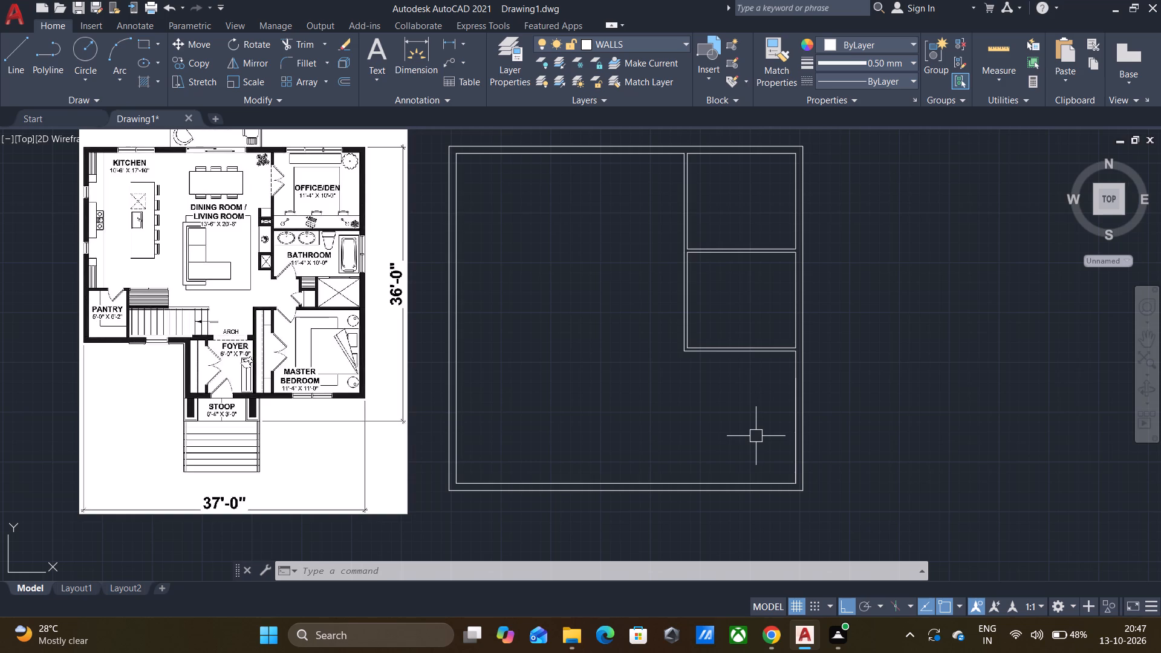
key("l")
key("Return")
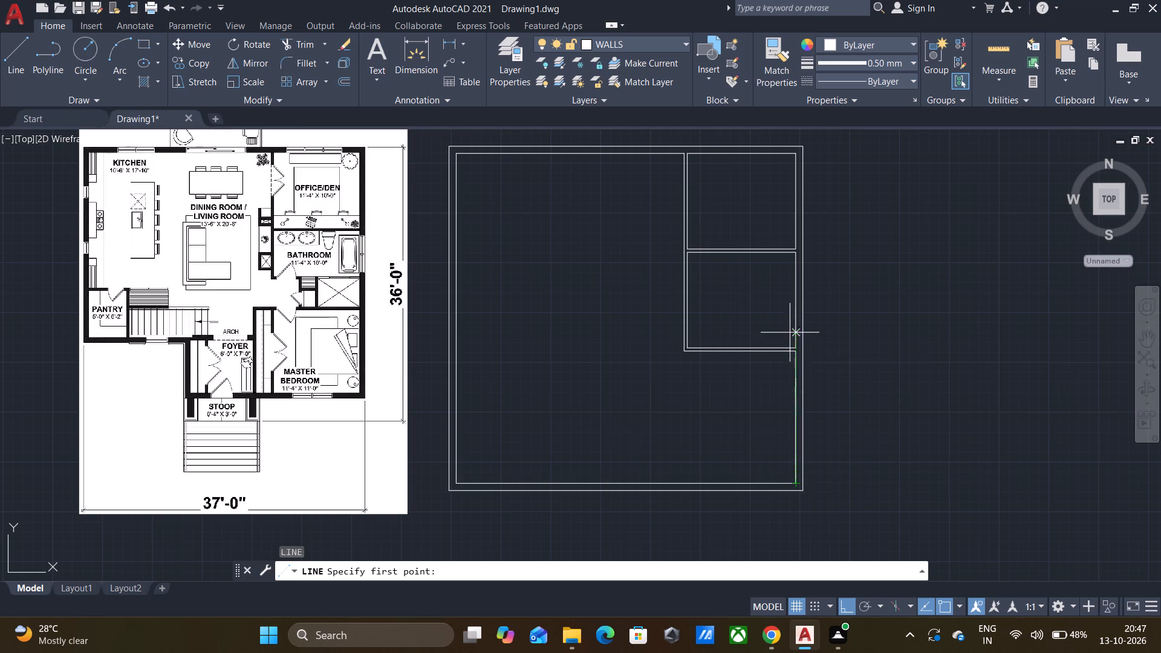
scroll(789, 338, "up", 1)
left_click(795, 359)
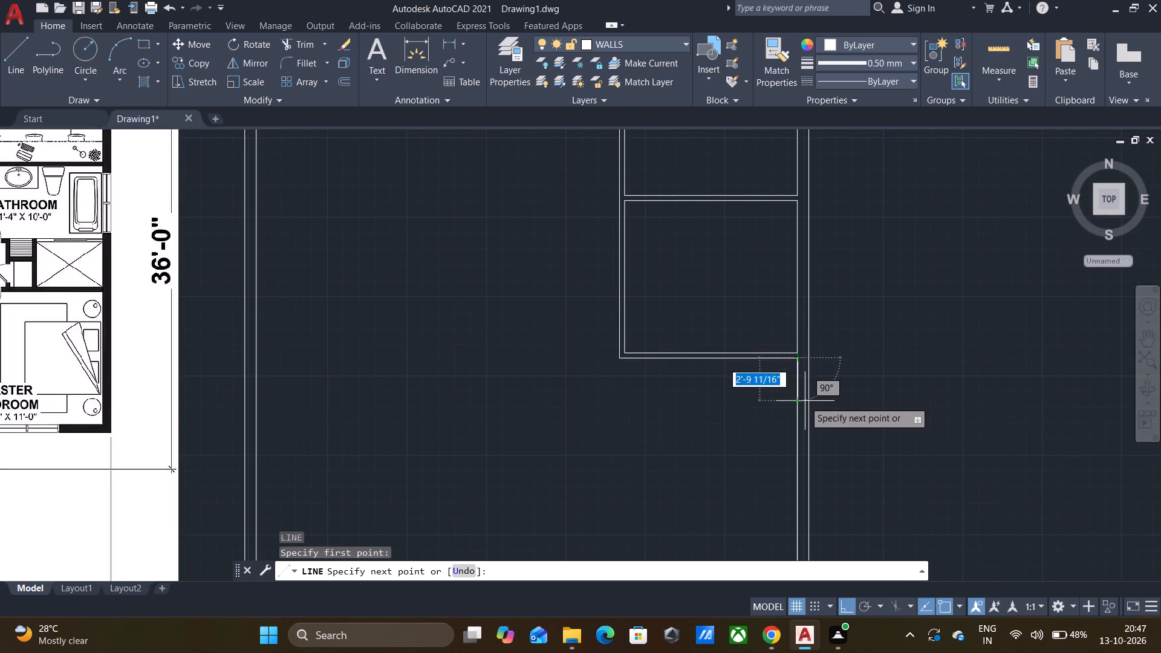
middle_click_drag(799, 401, 795, 346)
scroll(795, 346, "down", 1)
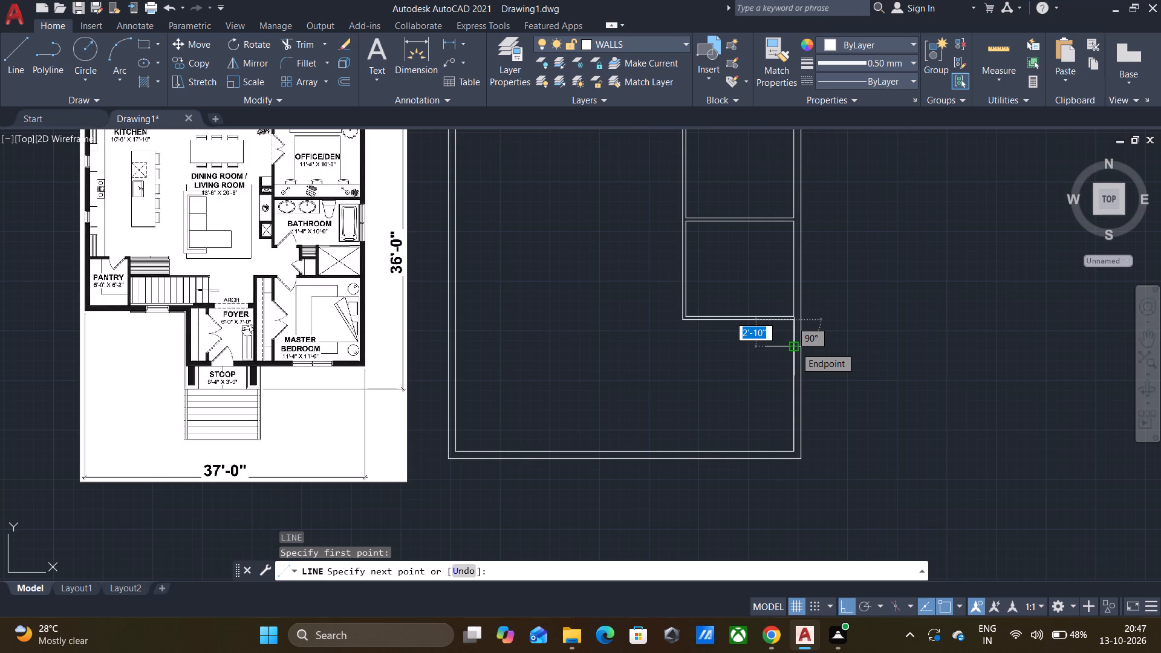
type("11'4\"")
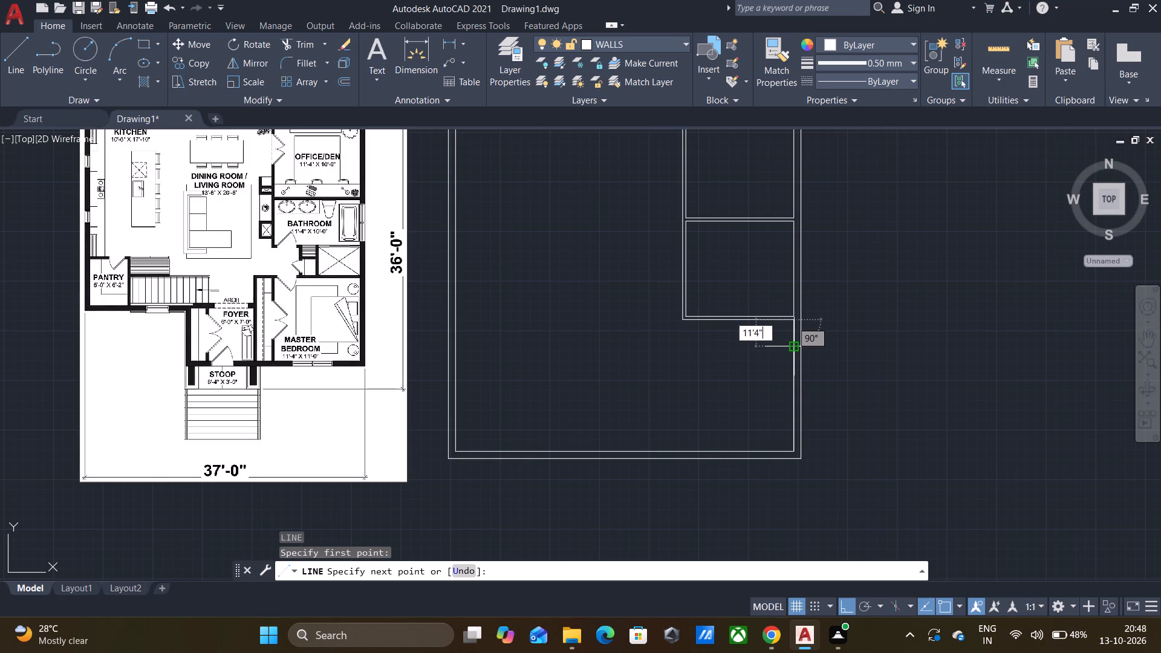
key("Return")
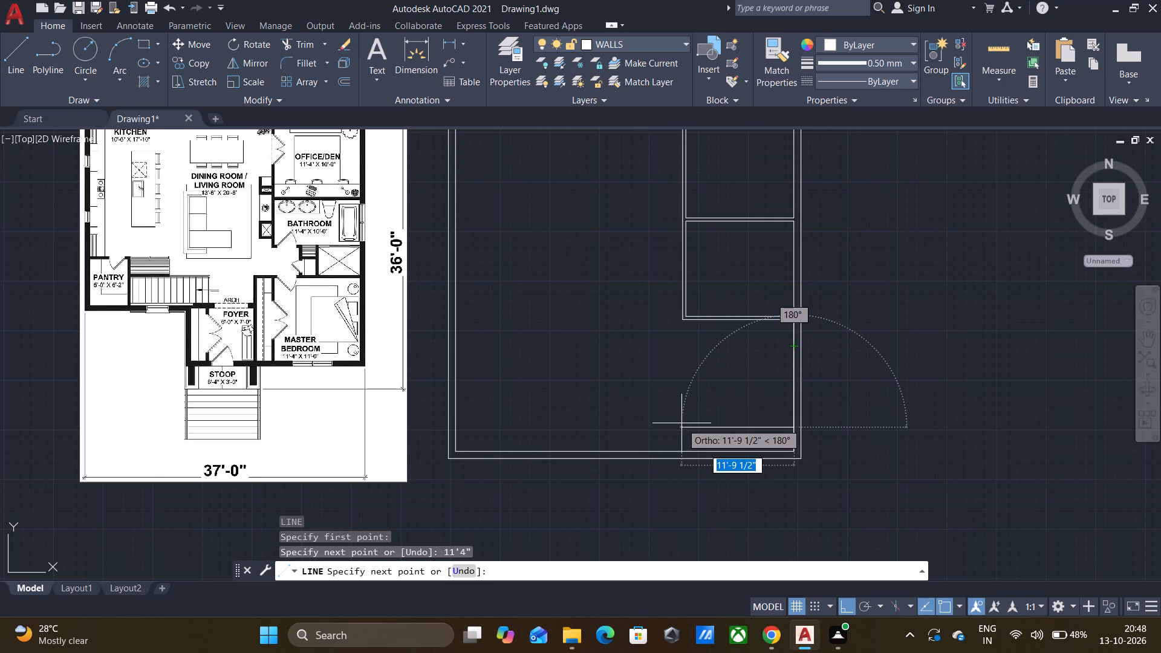
type("11'")
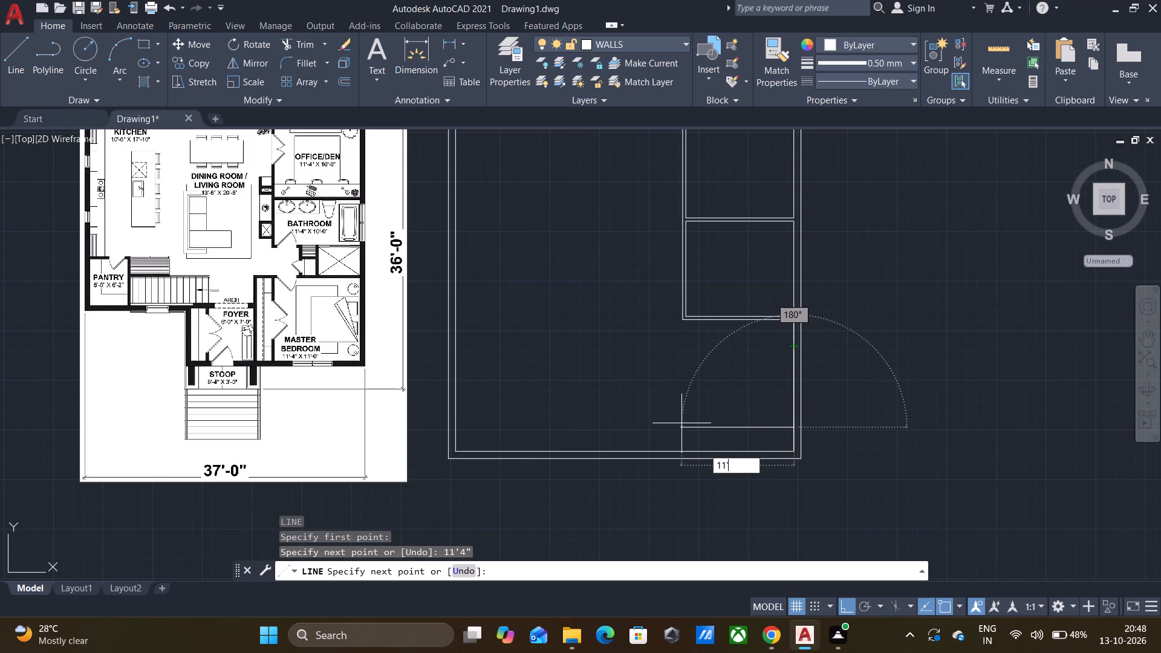
key("Return")
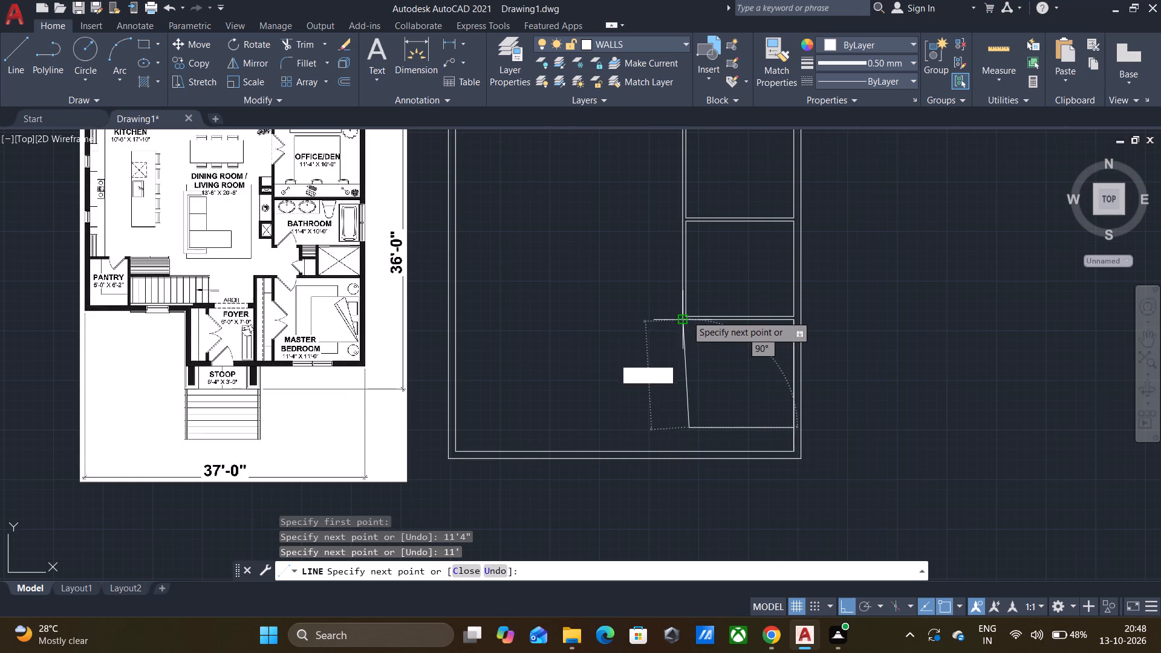
scroll(688, 313, "up", 3)
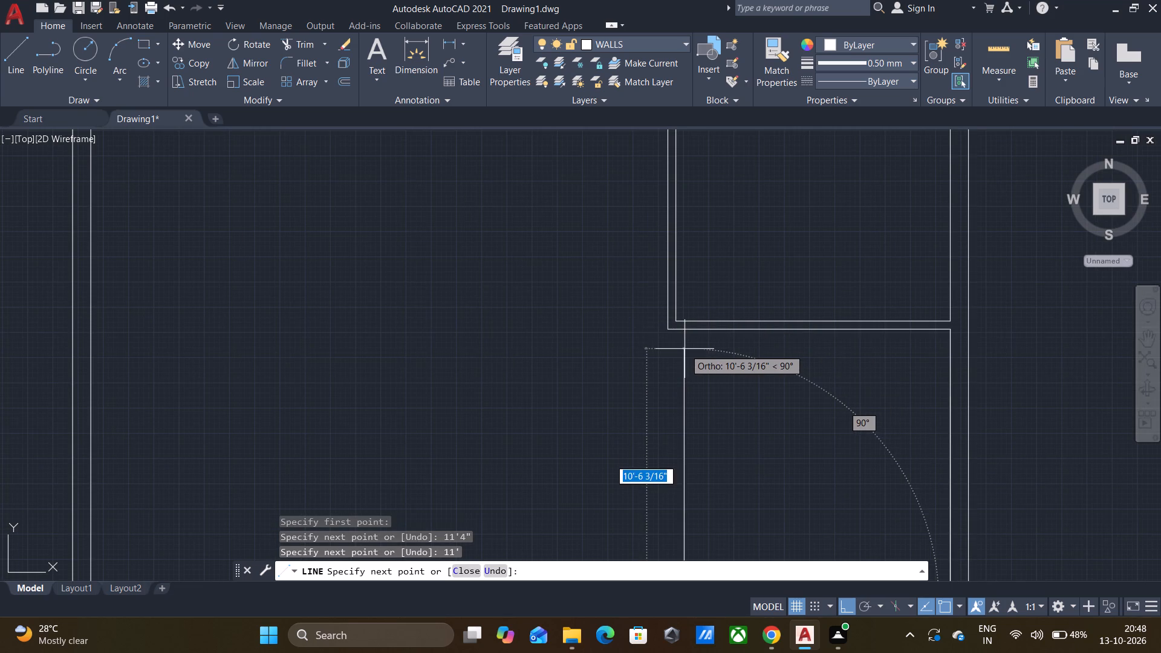
scroll(685, 349, "down", 3)
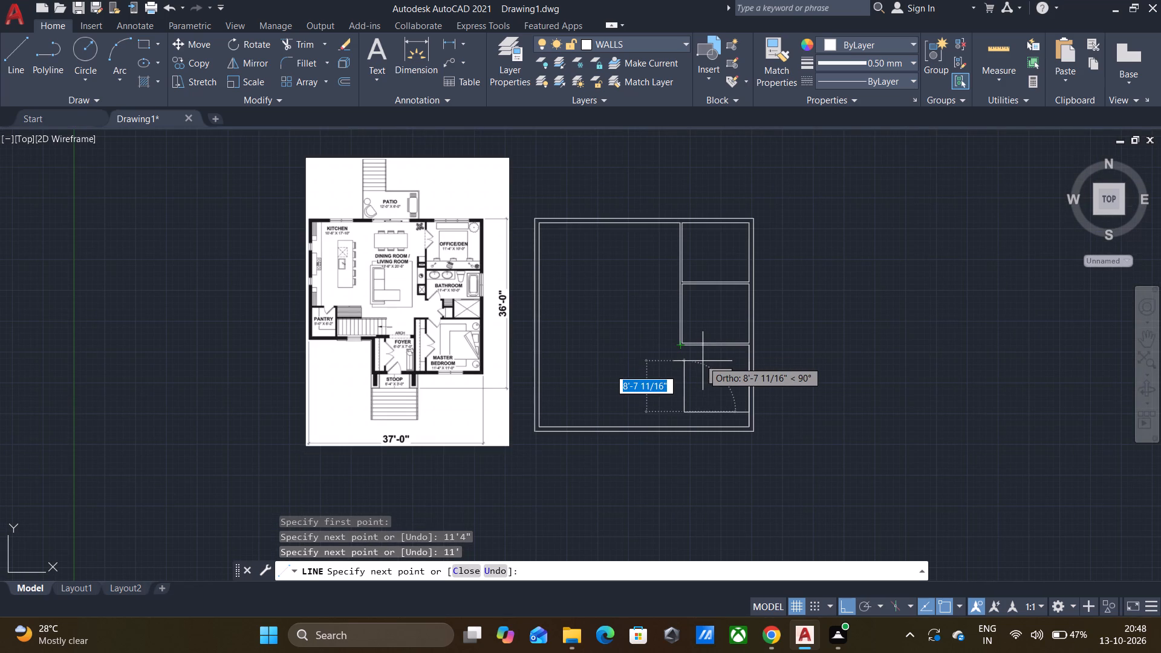
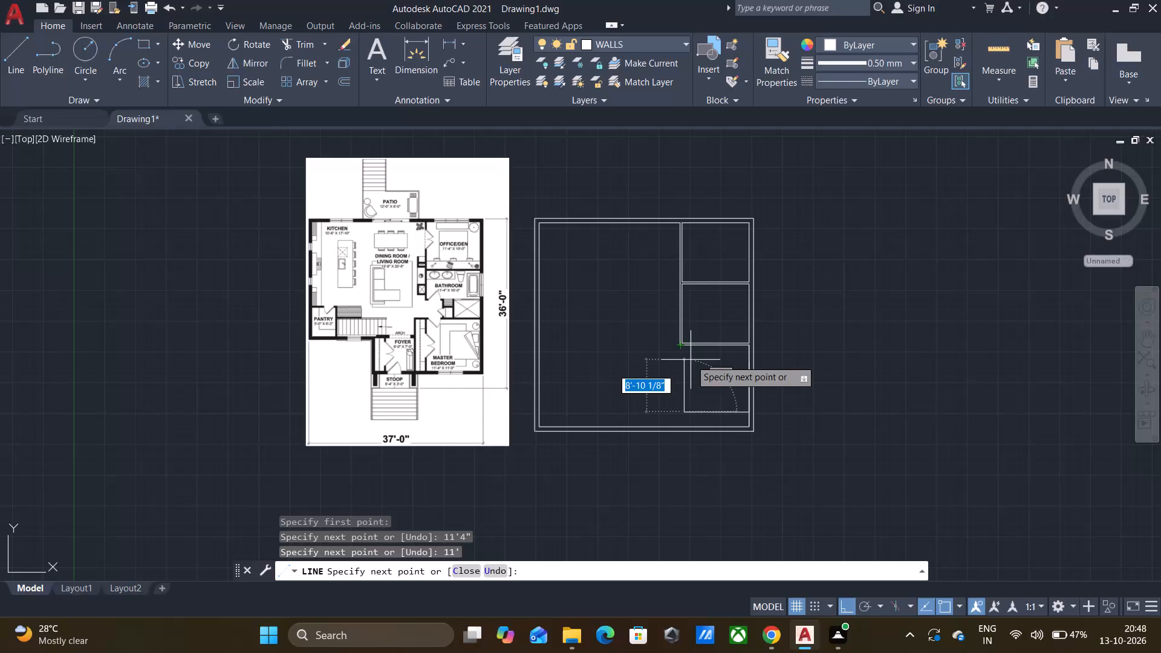
Undo the 11' west and 11'4" south segments of the master bedroom outline, keeping its start point.
middle_click_drag(691, 360, 701, 338)
scroll(701, 338, "up", 3)
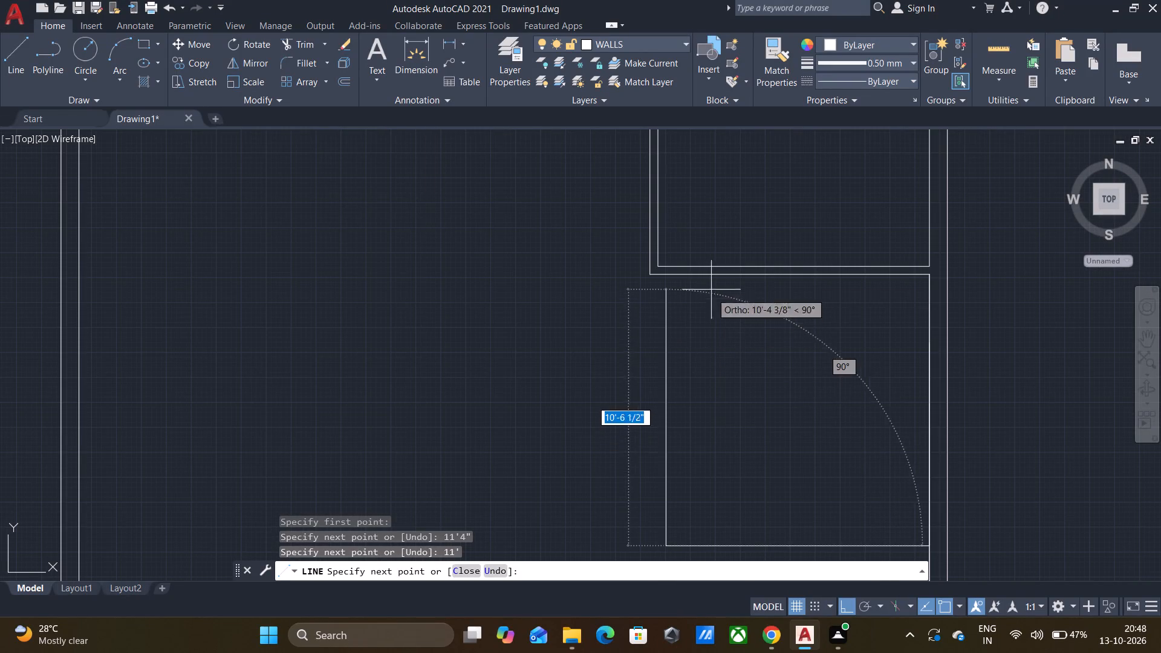
scroll(703, 230, "down", 2)
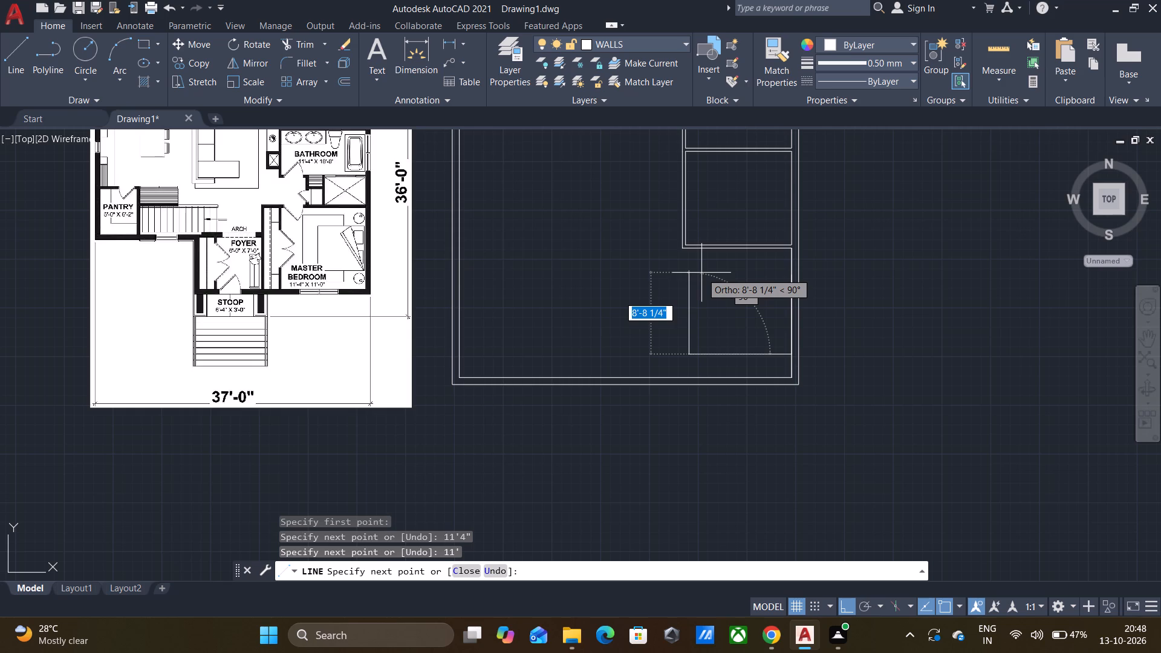
key("ctrl+z")
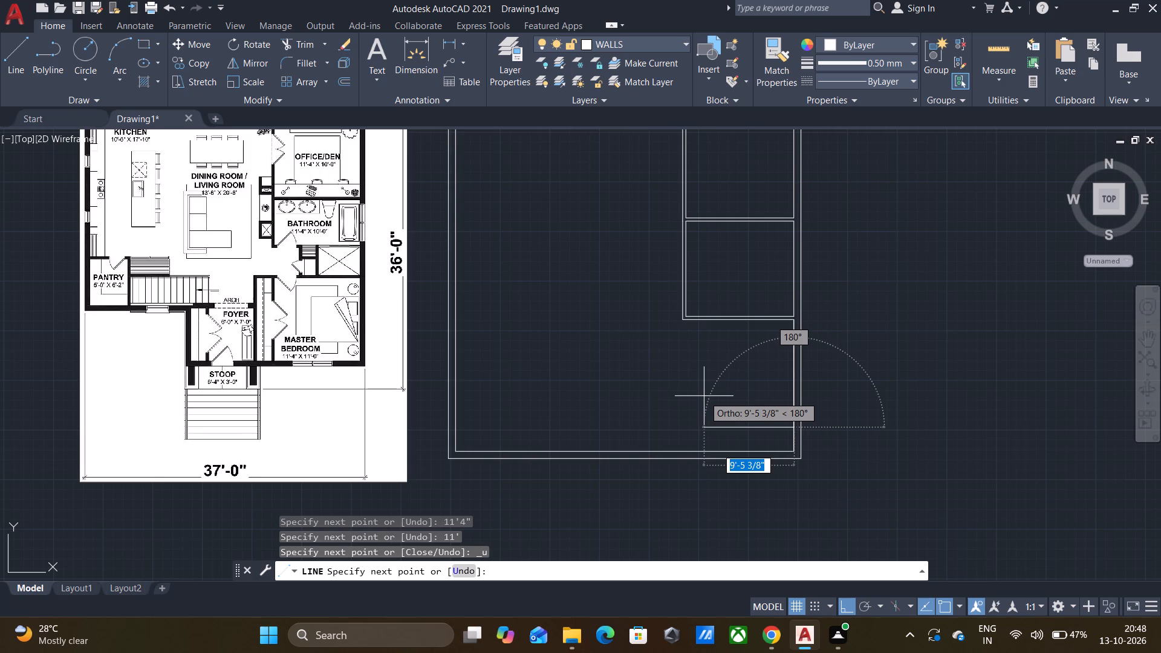
key("ctrl+z")
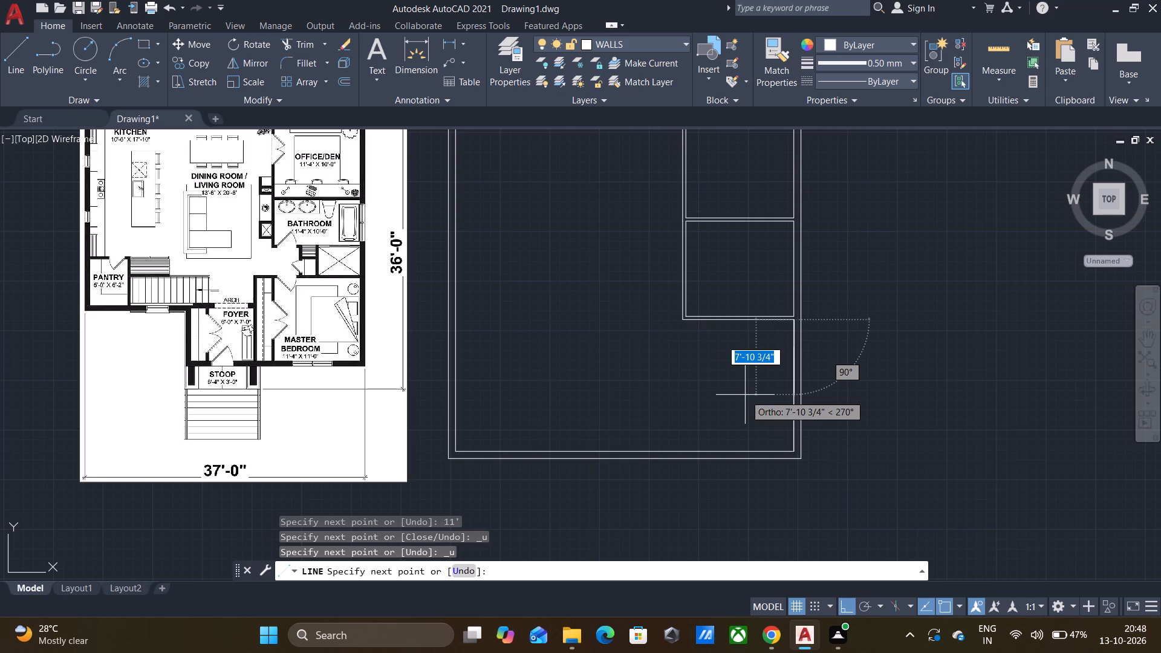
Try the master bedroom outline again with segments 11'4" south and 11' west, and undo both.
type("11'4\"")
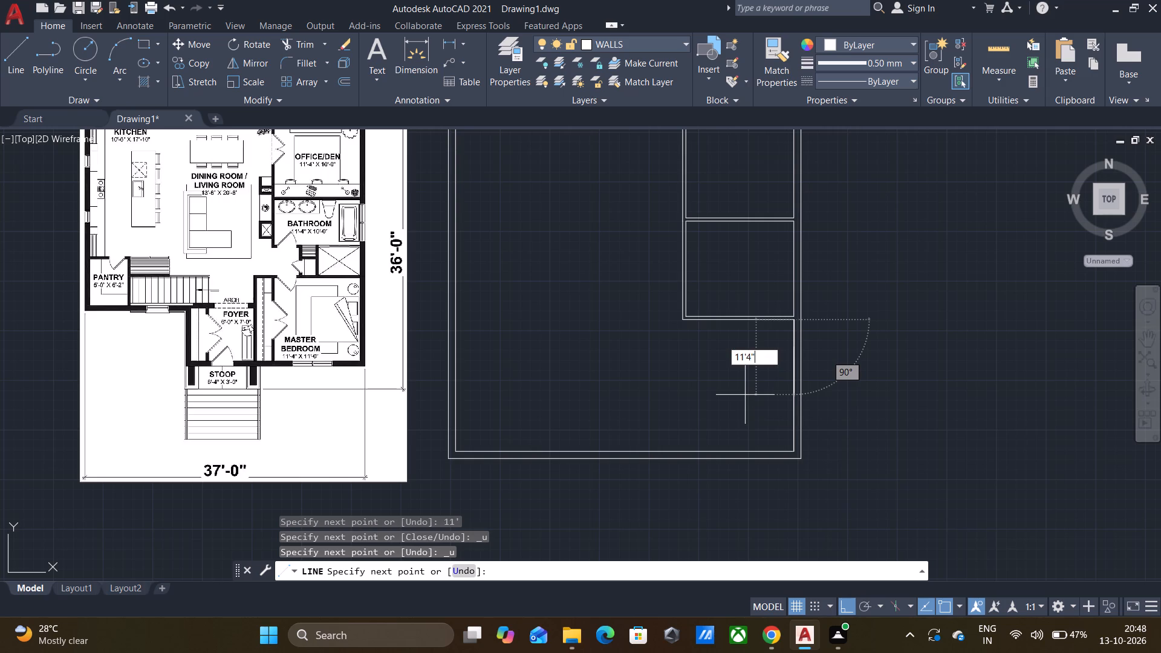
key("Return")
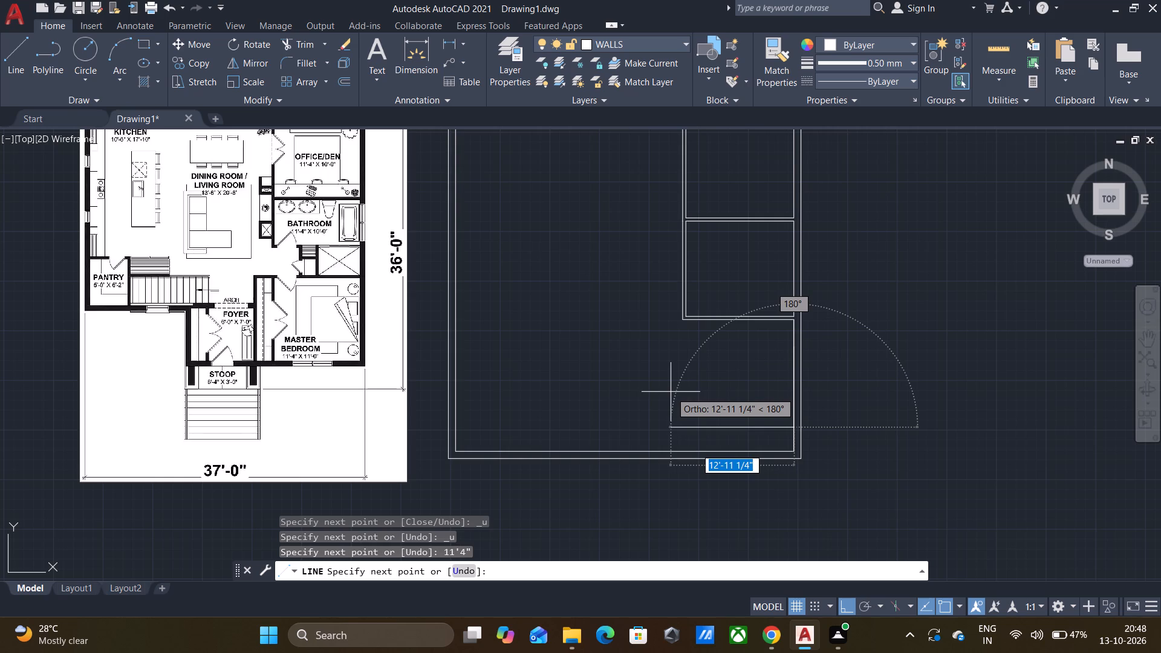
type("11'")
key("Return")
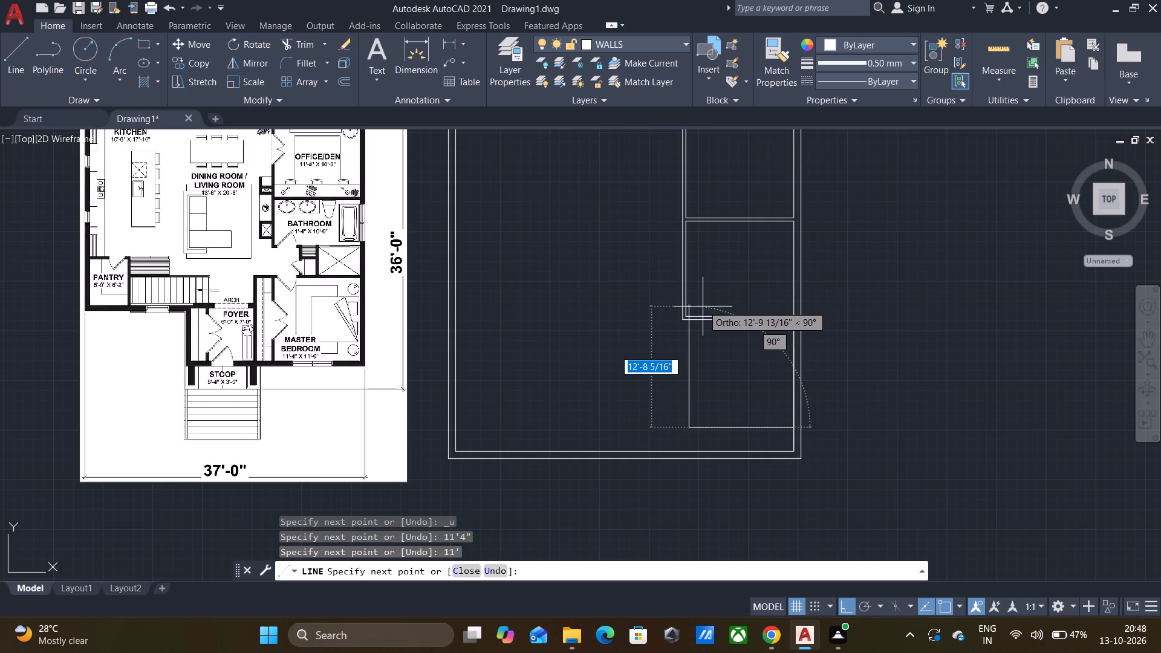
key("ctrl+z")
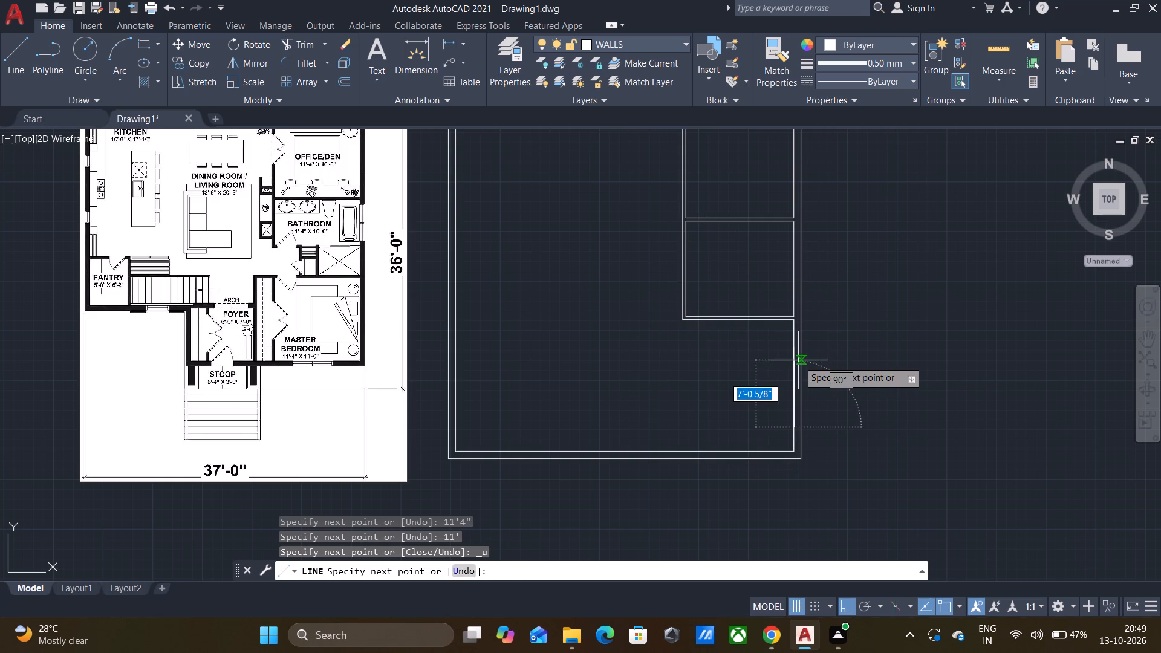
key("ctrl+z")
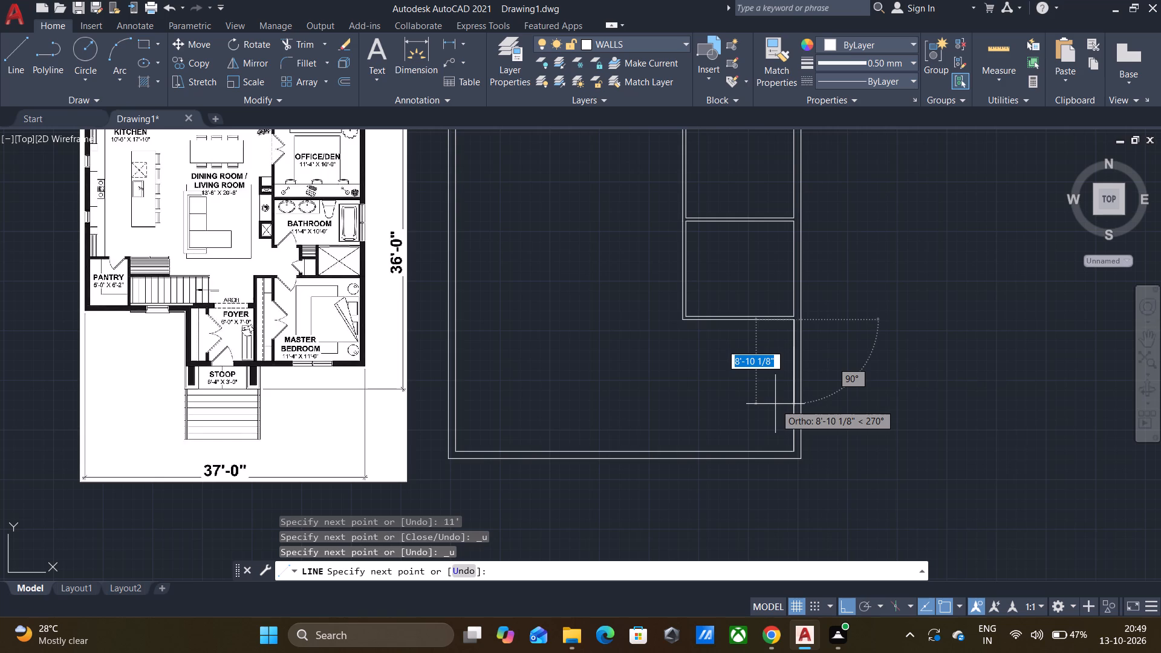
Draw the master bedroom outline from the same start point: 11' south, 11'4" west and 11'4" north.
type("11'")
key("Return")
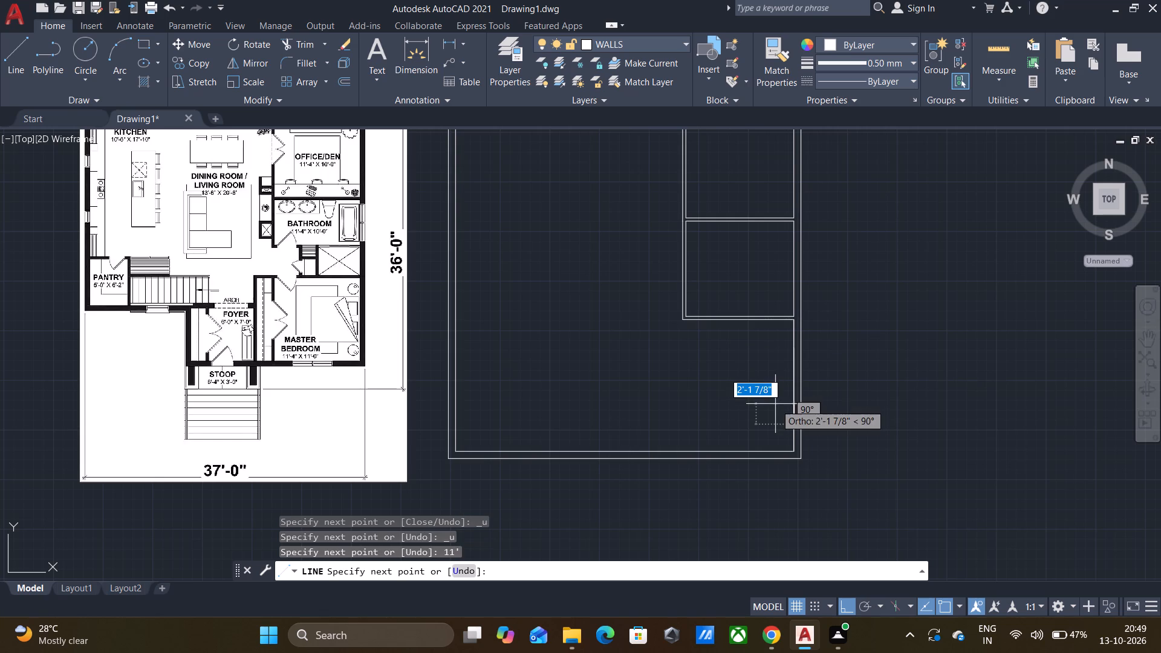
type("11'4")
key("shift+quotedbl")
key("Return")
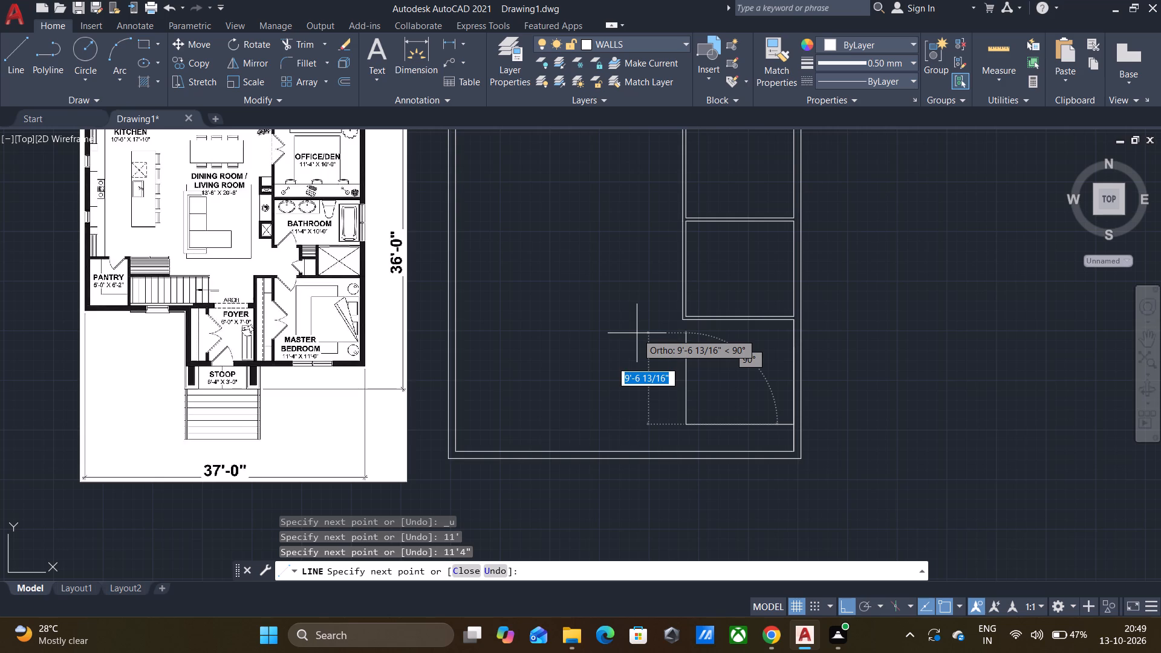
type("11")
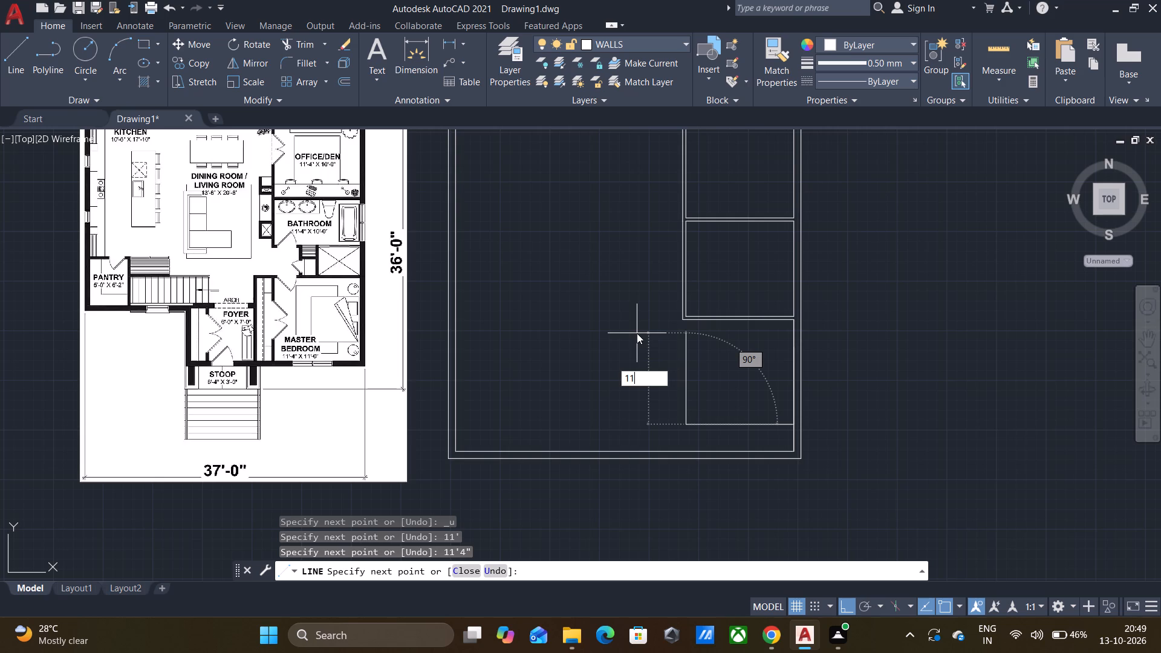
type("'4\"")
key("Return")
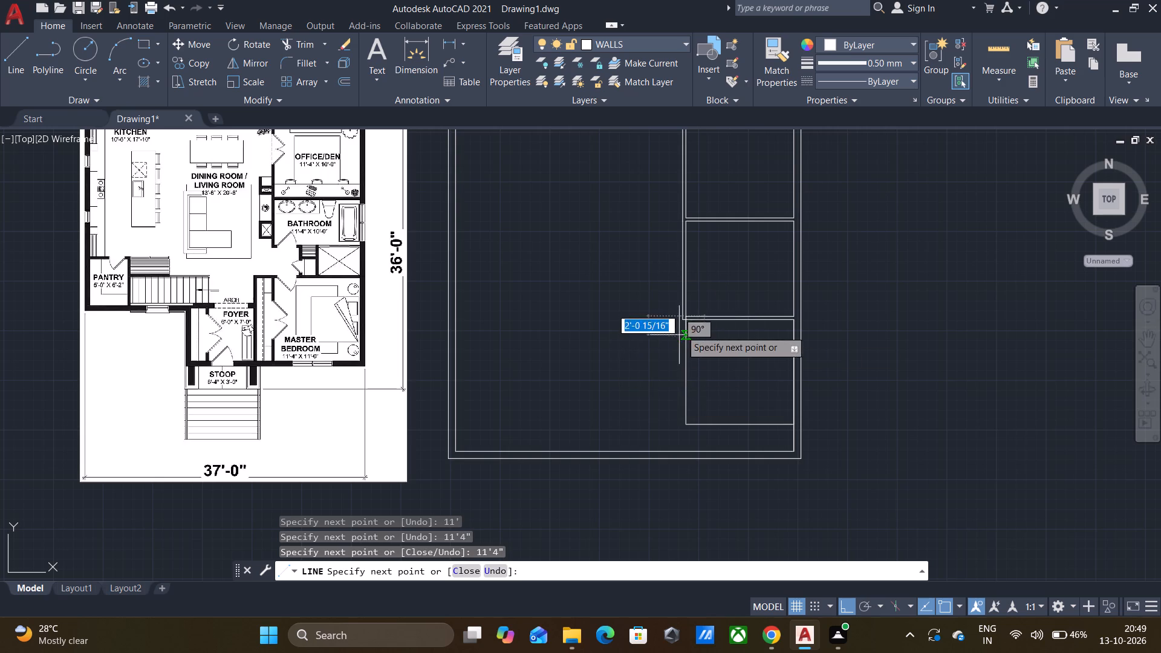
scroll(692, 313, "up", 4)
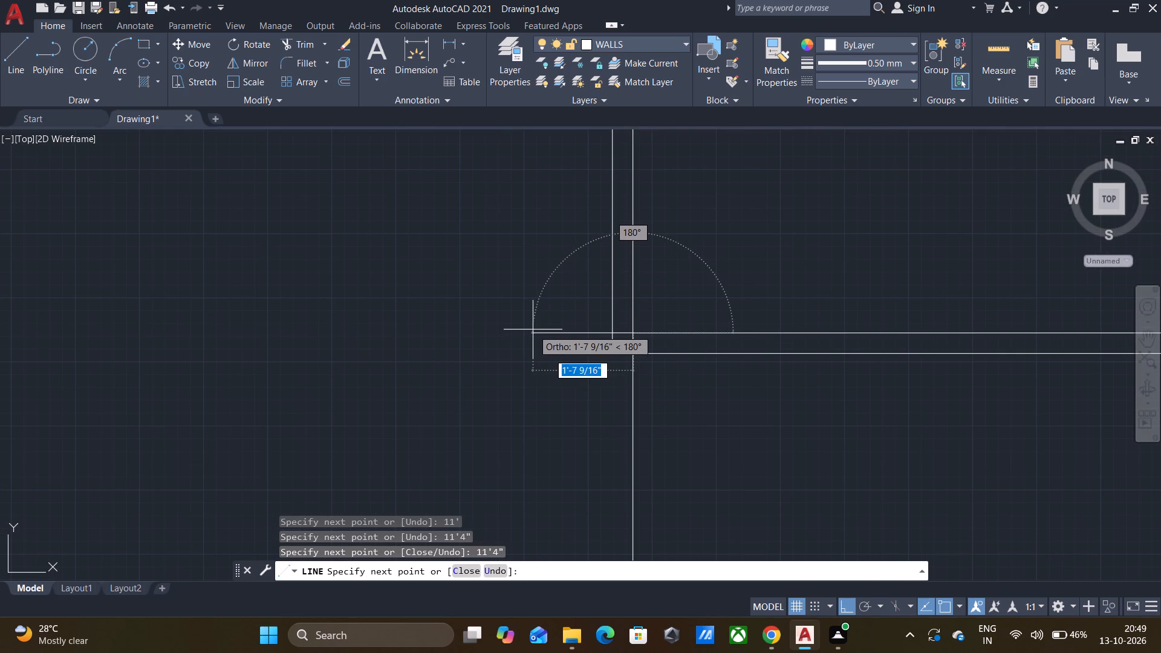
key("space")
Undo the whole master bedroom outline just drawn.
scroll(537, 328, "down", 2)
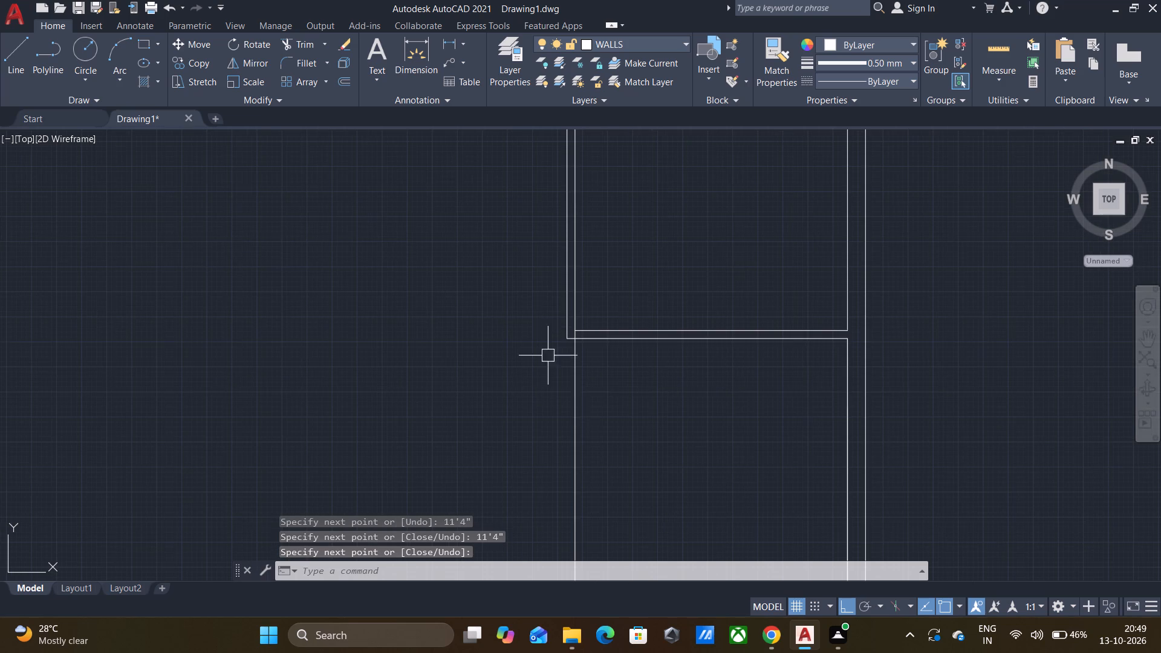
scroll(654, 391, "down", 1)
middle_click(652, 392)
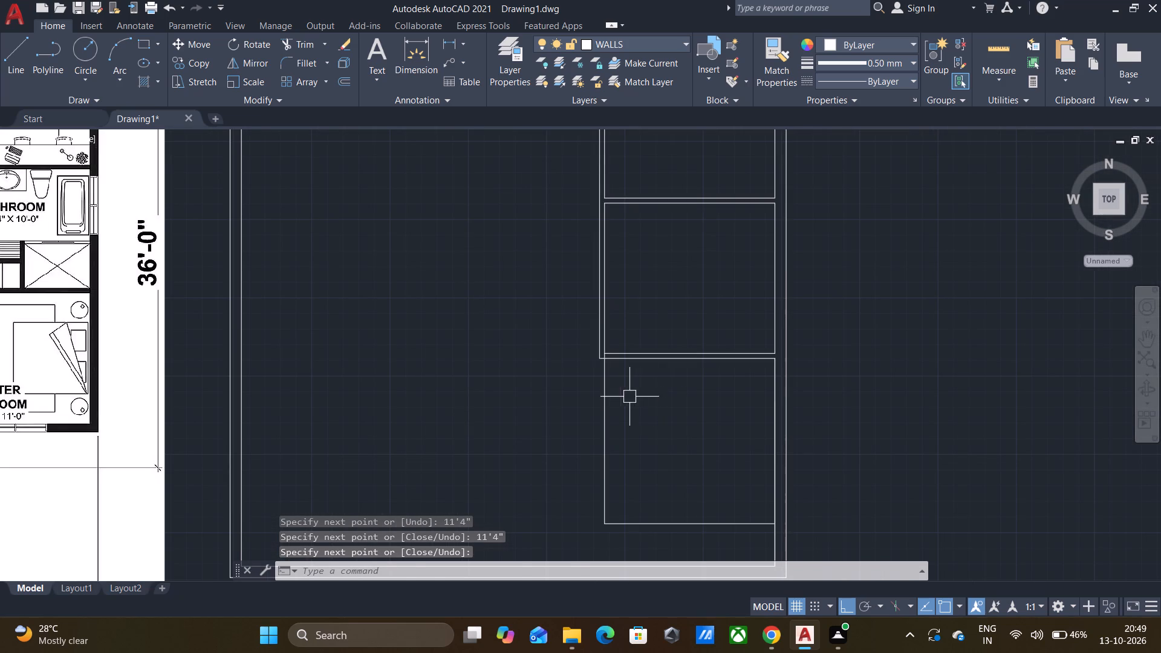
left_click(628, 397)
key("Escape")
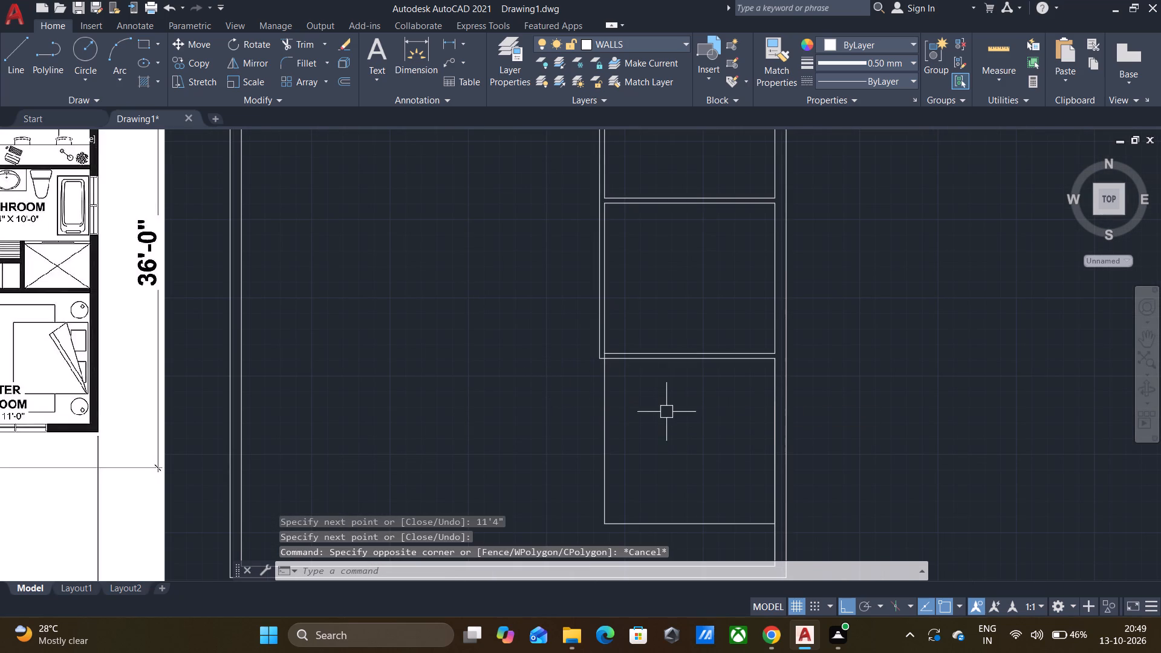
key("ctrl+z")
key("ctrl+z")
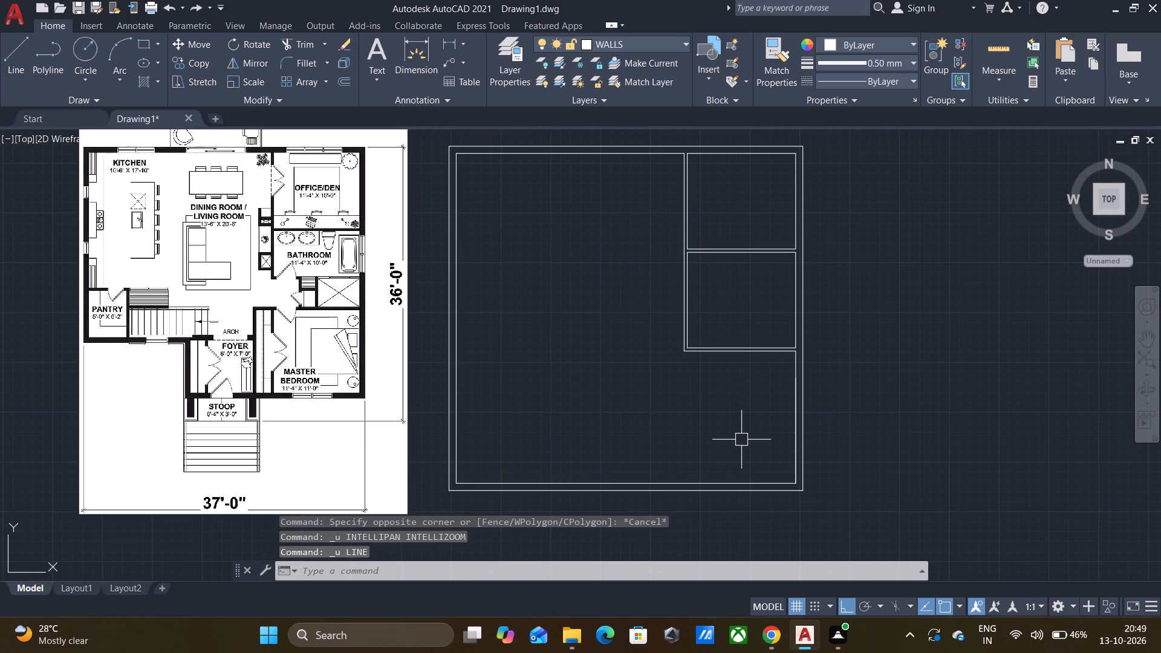
Draw the master bedroom outline from where the bathroom's south wall meets the inner east wall: 11' south, 11'4" west, 11' north.
key("l")
key("Return")
scroll(793, 361, "up", 1)
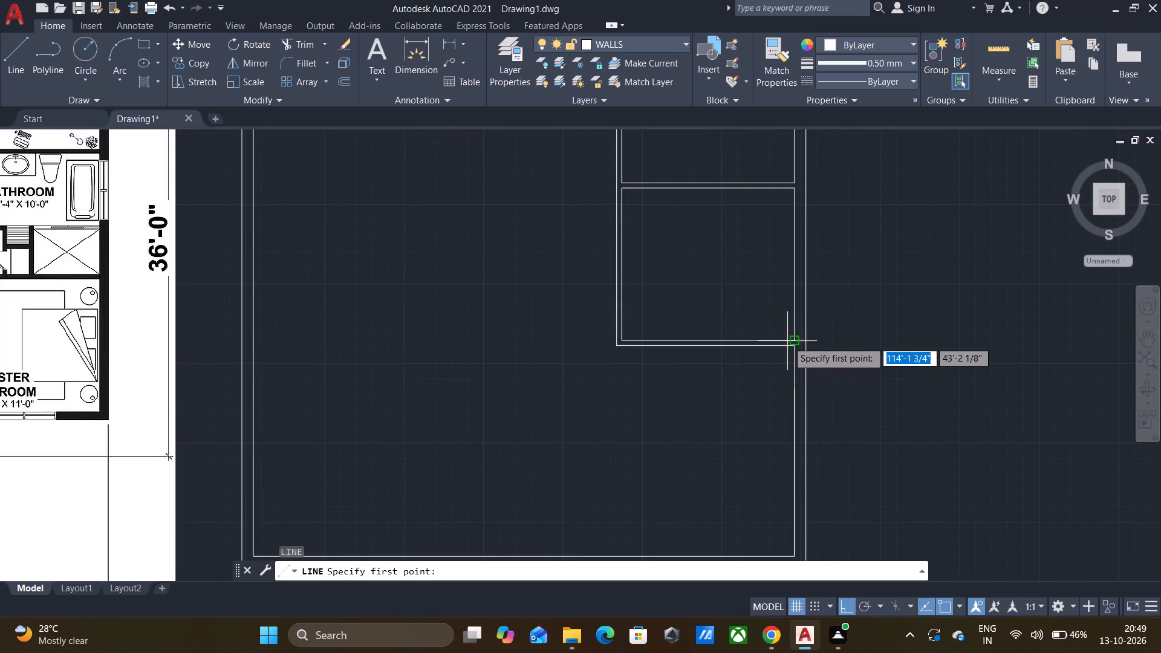
left_click(796, 349)
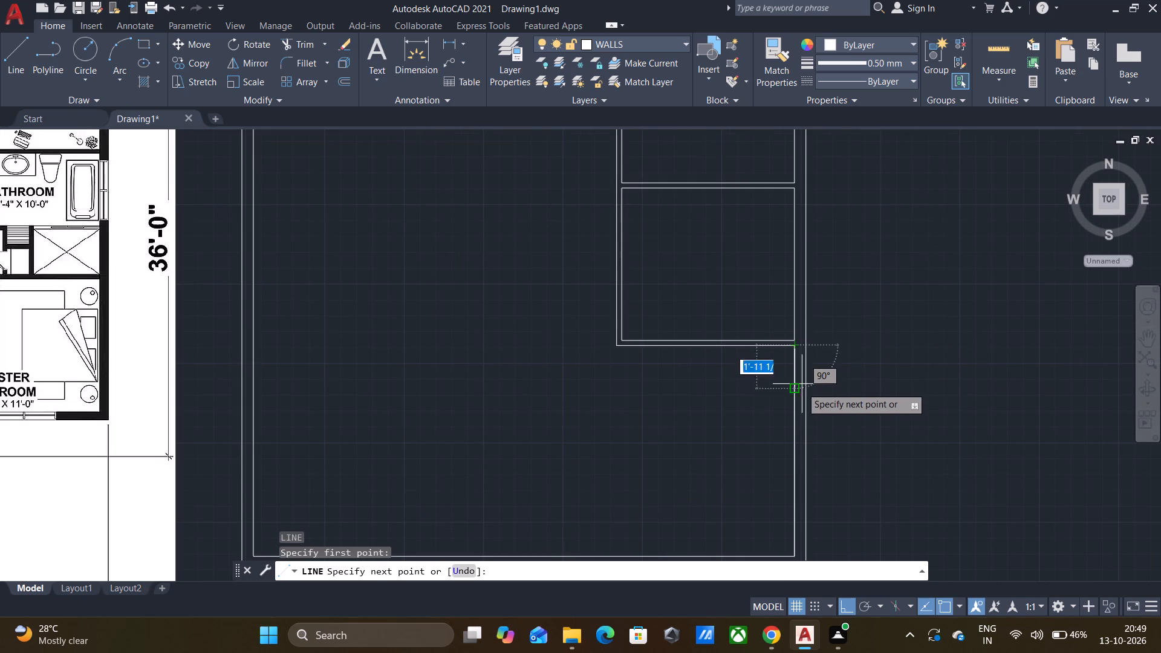
type("11")
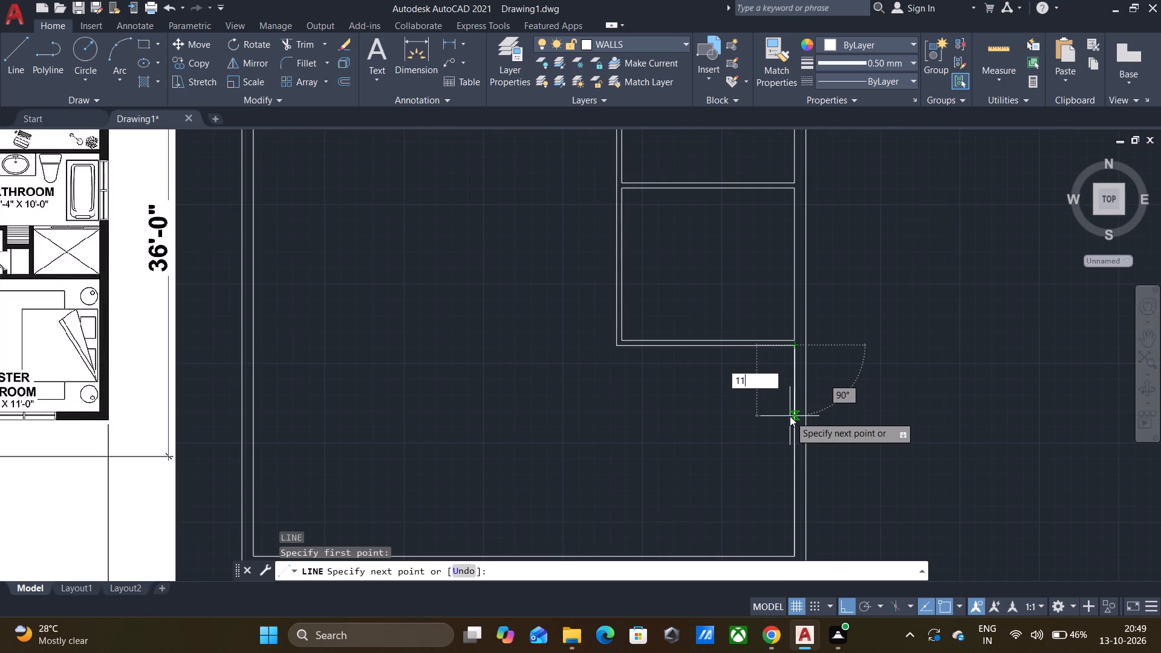
key("apostrophe")
key("Return")
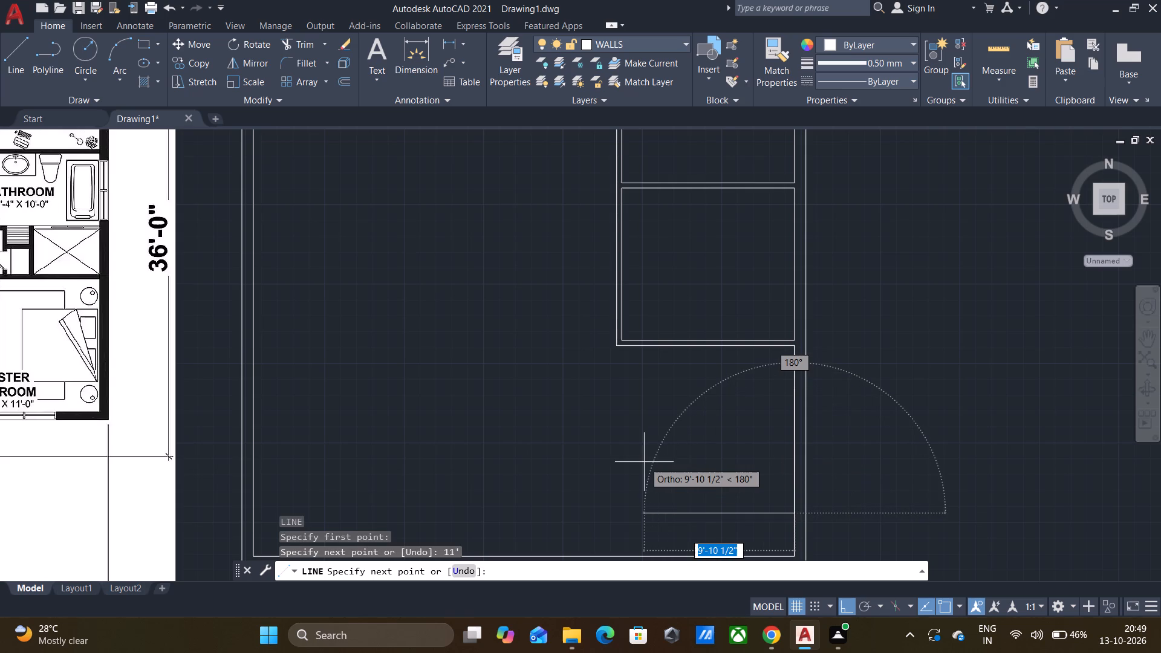
type("11'4\"")
key("Return")
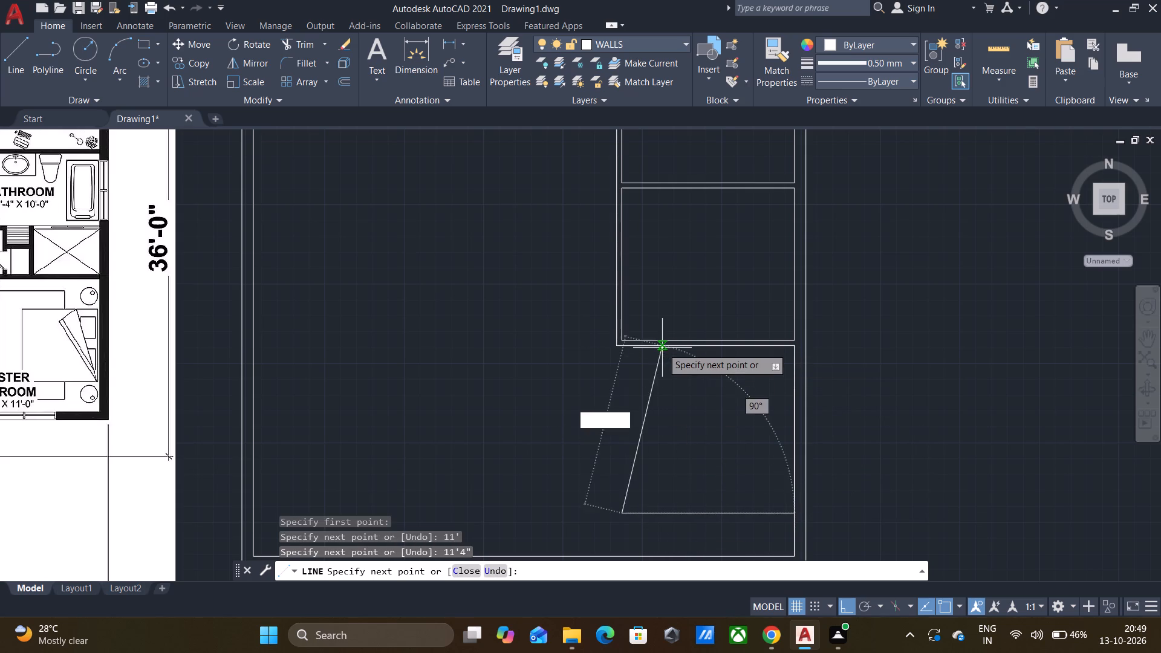
type("11'")
key("Return")
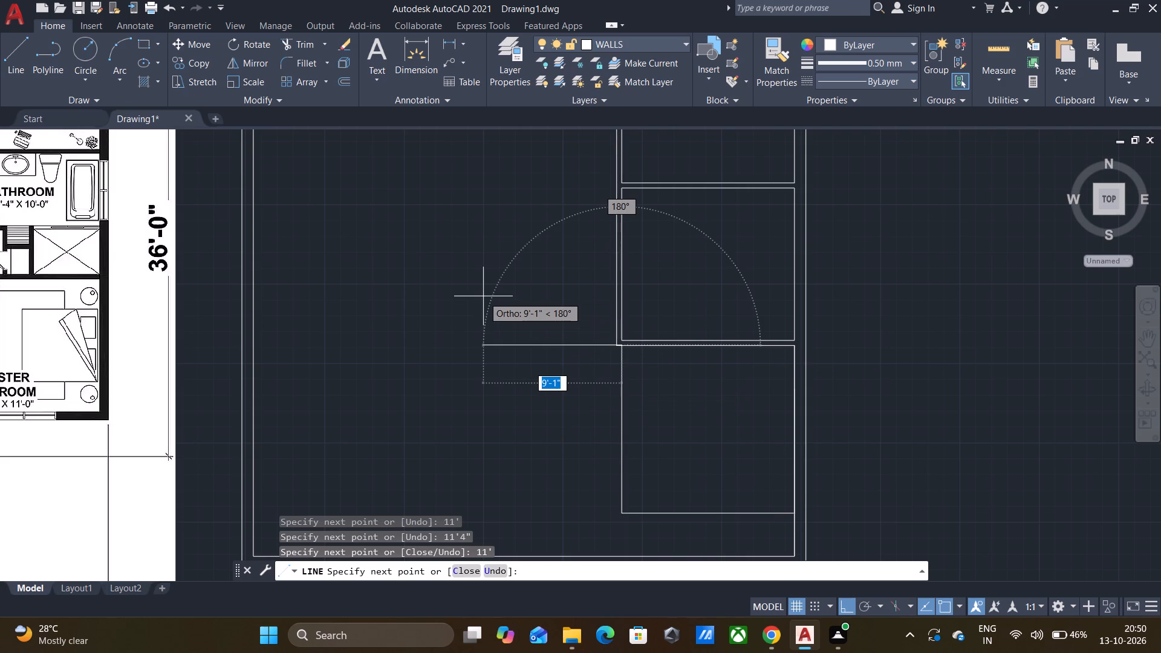
key("space")
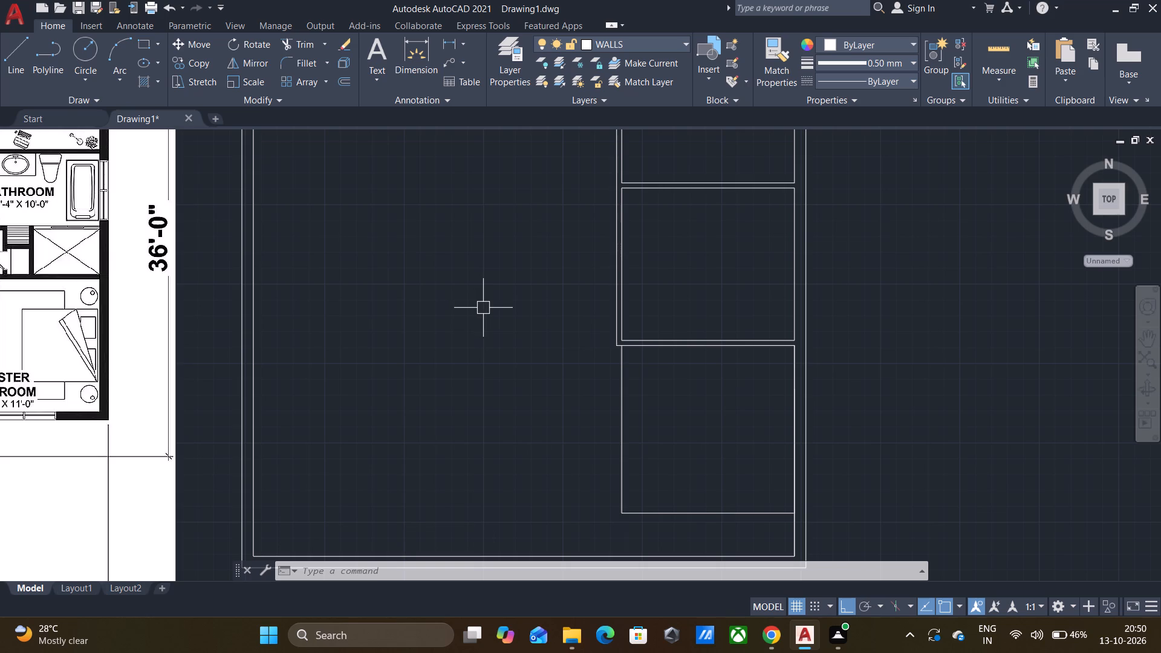
Offset the master bedroom's west and south lines outward by 4" to give the walls thickness.
key("o")
key("Return")
key("Return")
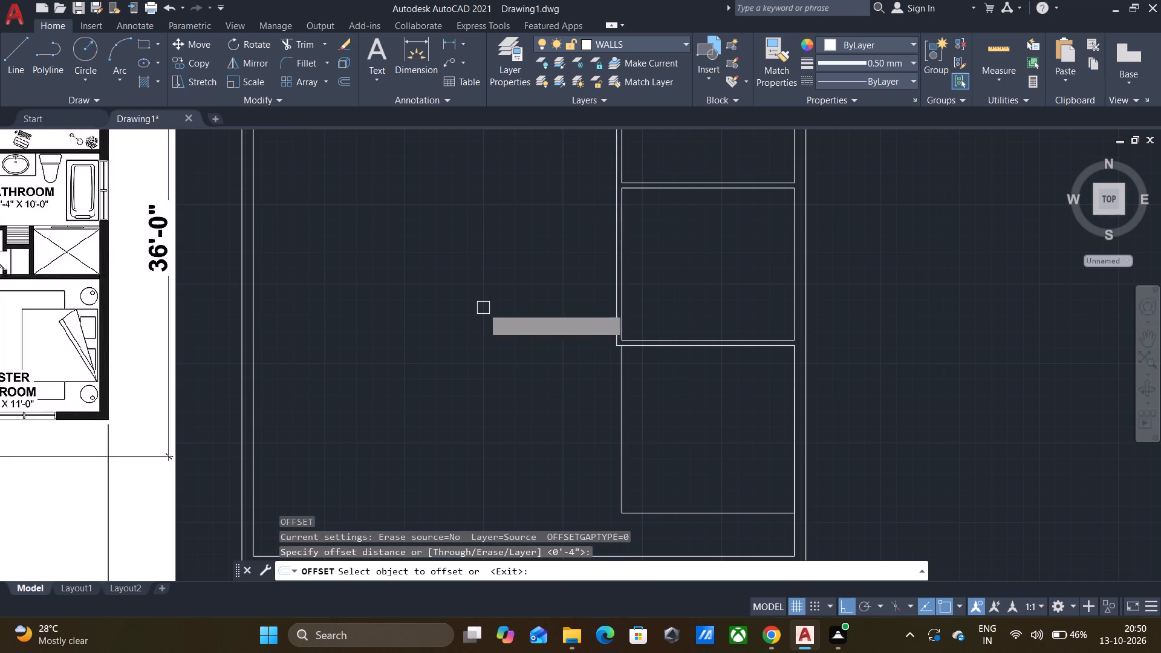
left_click(623, 484)
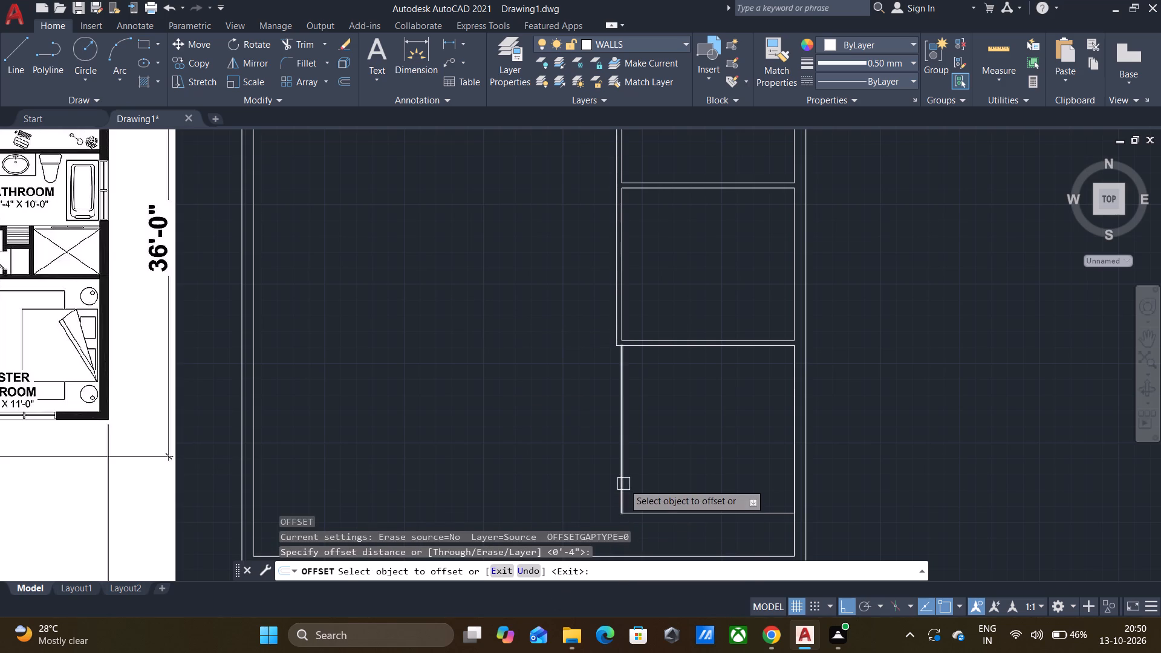
left_click(595, 482)
left_click(671, 518)
left_click(663, 531)
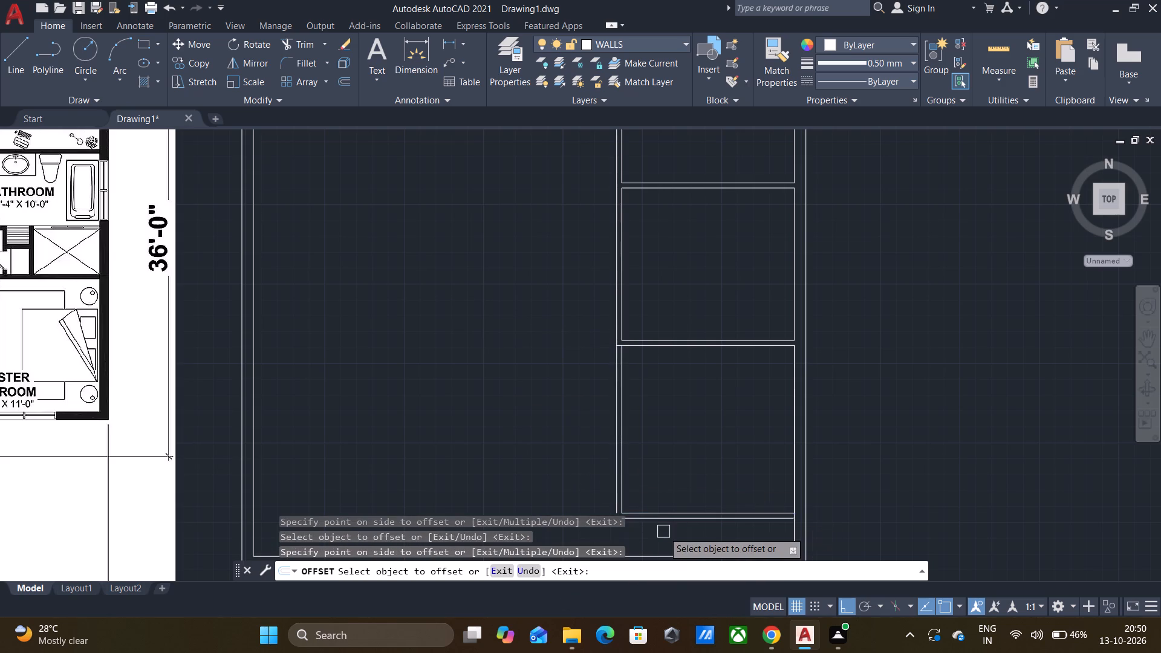
key("Escape")
Trim the short line crossing the west wall's thickness at the junction between the bathroom and the master bedroom.
type("TR")
key("Return")
key("Return")
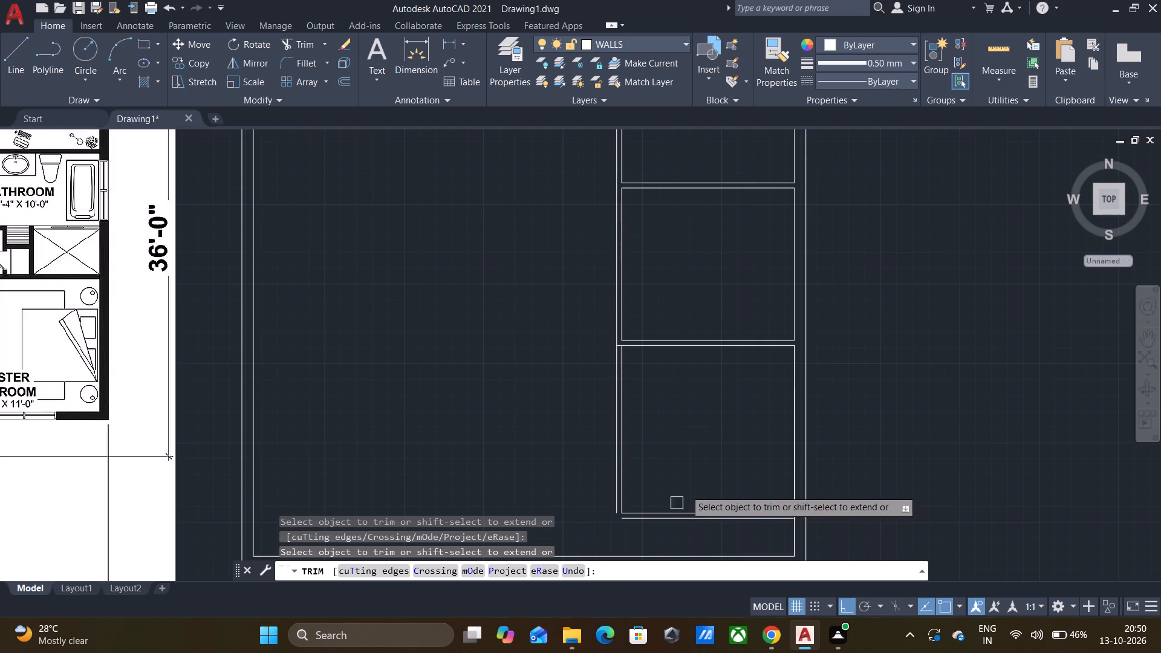
scroll(642, 369, "up", 4)
left_click(478, 232)
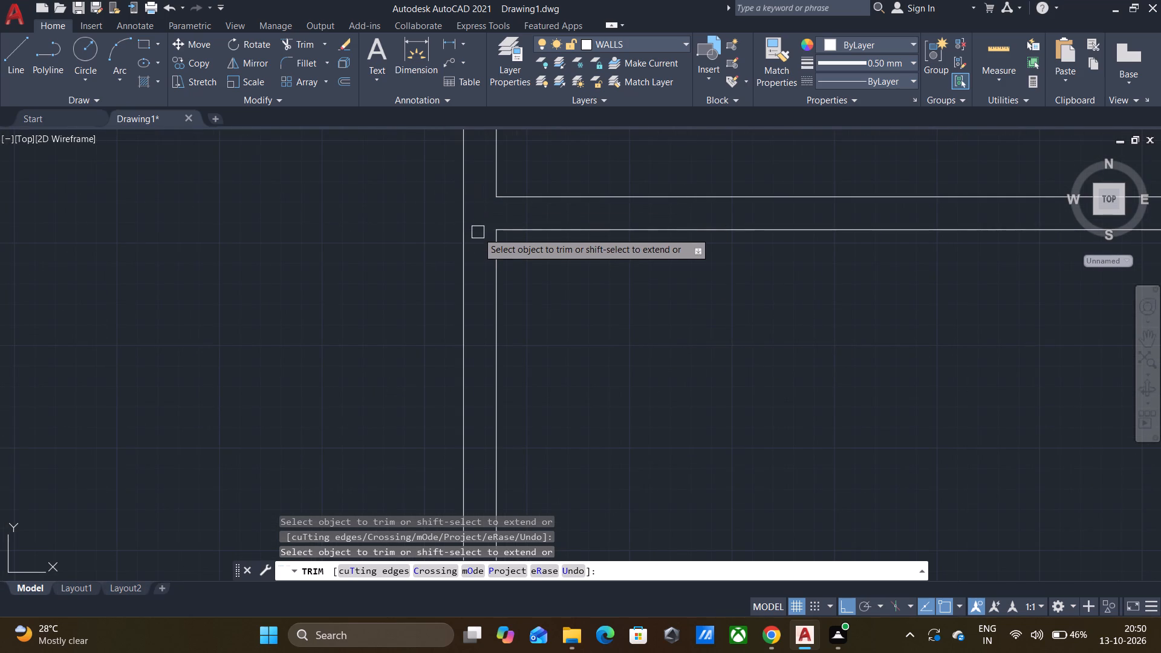
scroll(470, 264, "down", 2)
scroll(381, 262, "down", 1)
middle_click_drag(381, 262, 409, 226)
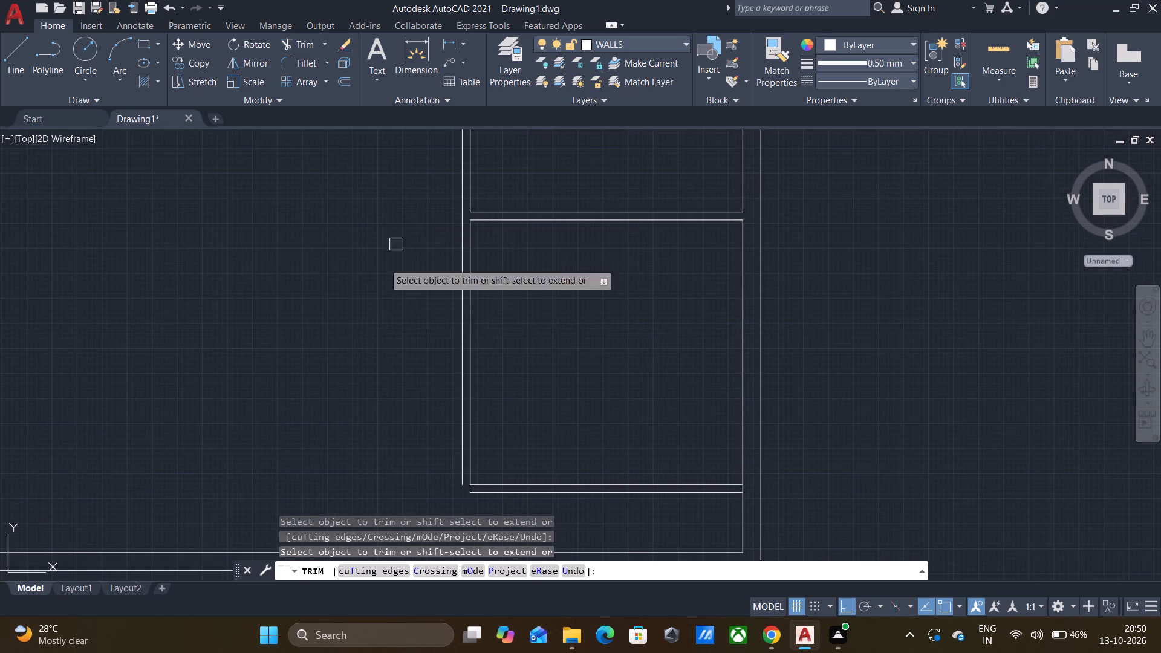
key("Escape")
Fillet the master bedroom's outer west and south wall lines with a 0 radius to close their corner.
key("f")
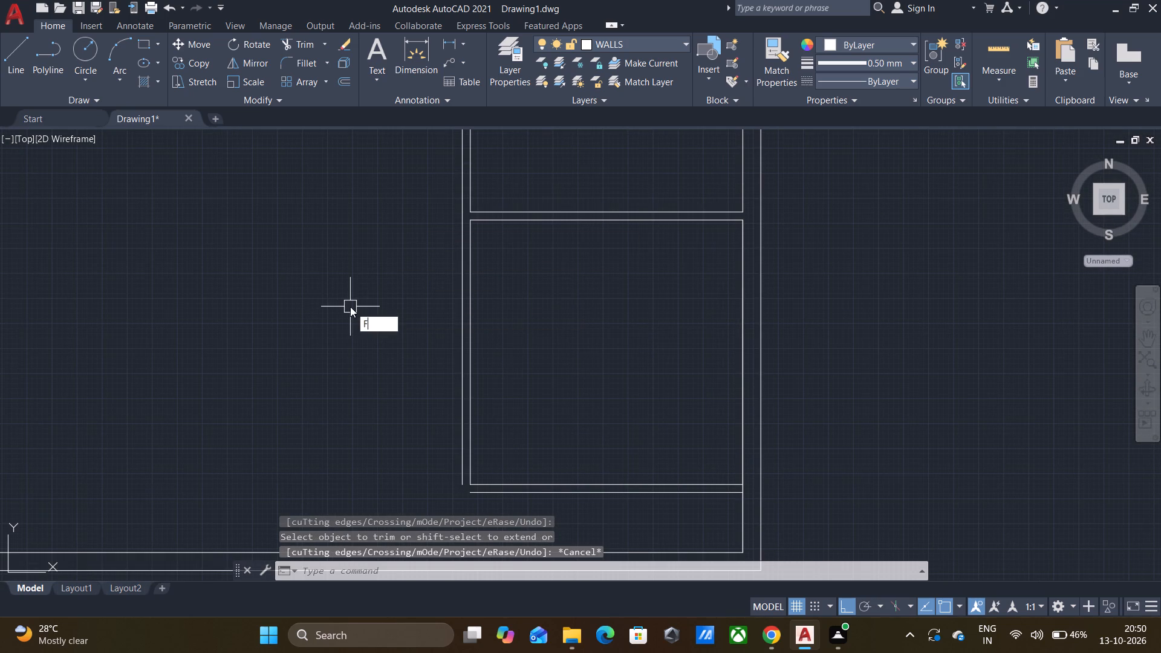
key("Return")
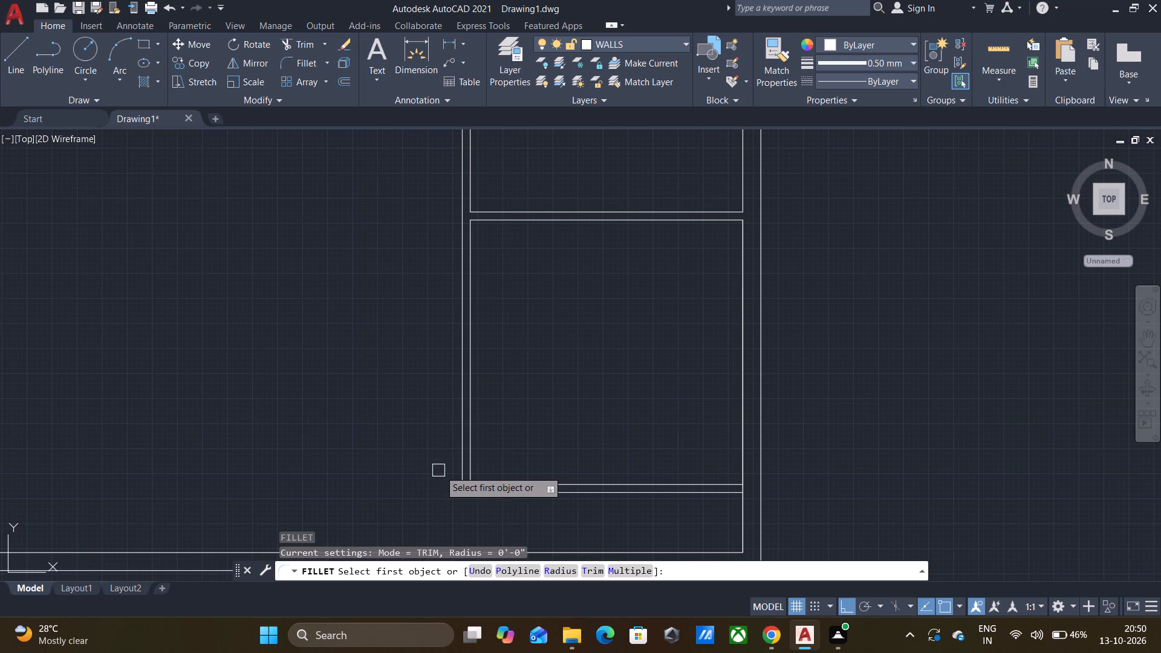
left_click(460, 461)
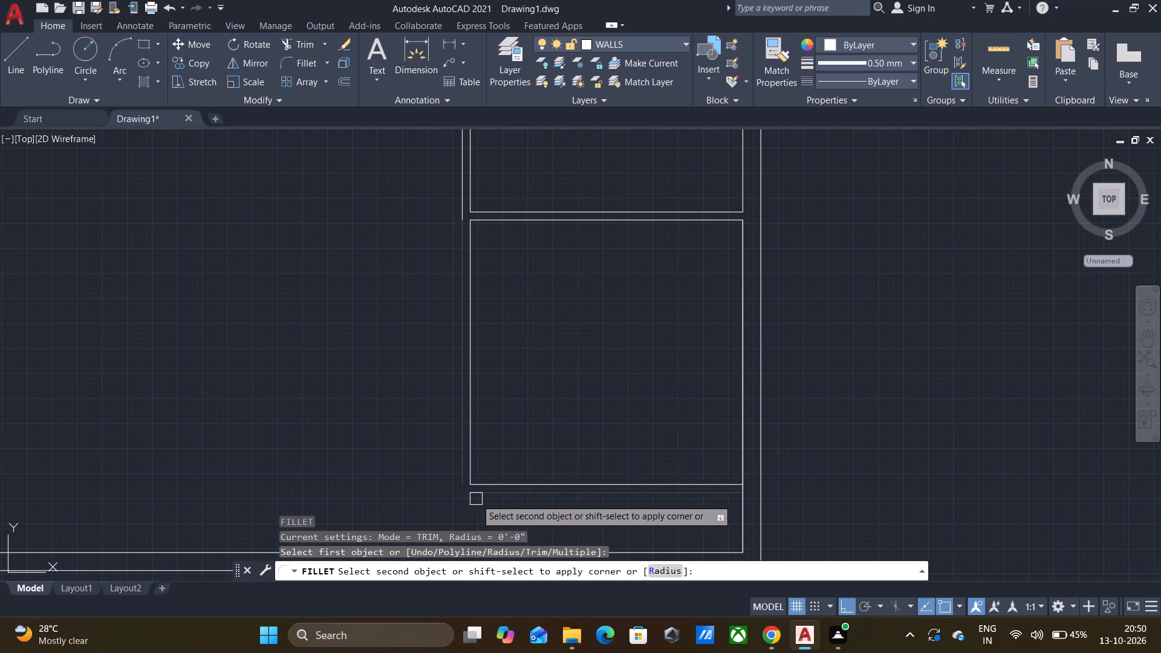
left_click(480, 495)
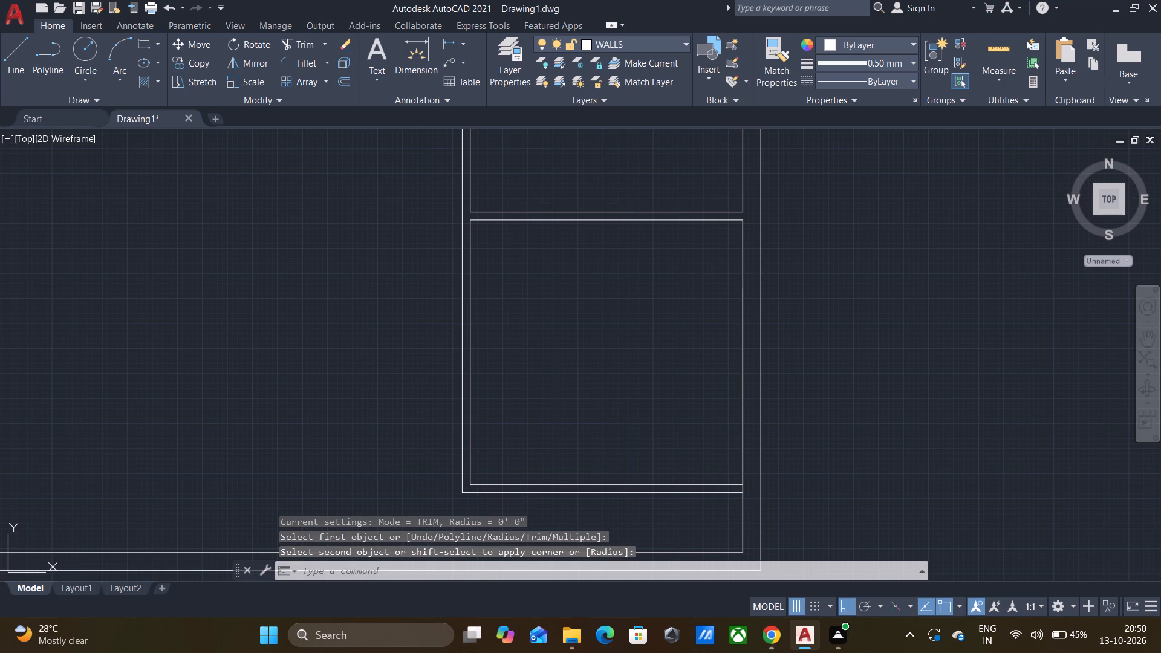
key("Escape")
Trim the short piece of the inner east wall line crossing the thickness of the master bedroom's south wall.
type("TR")
key("Return")
key("Return")
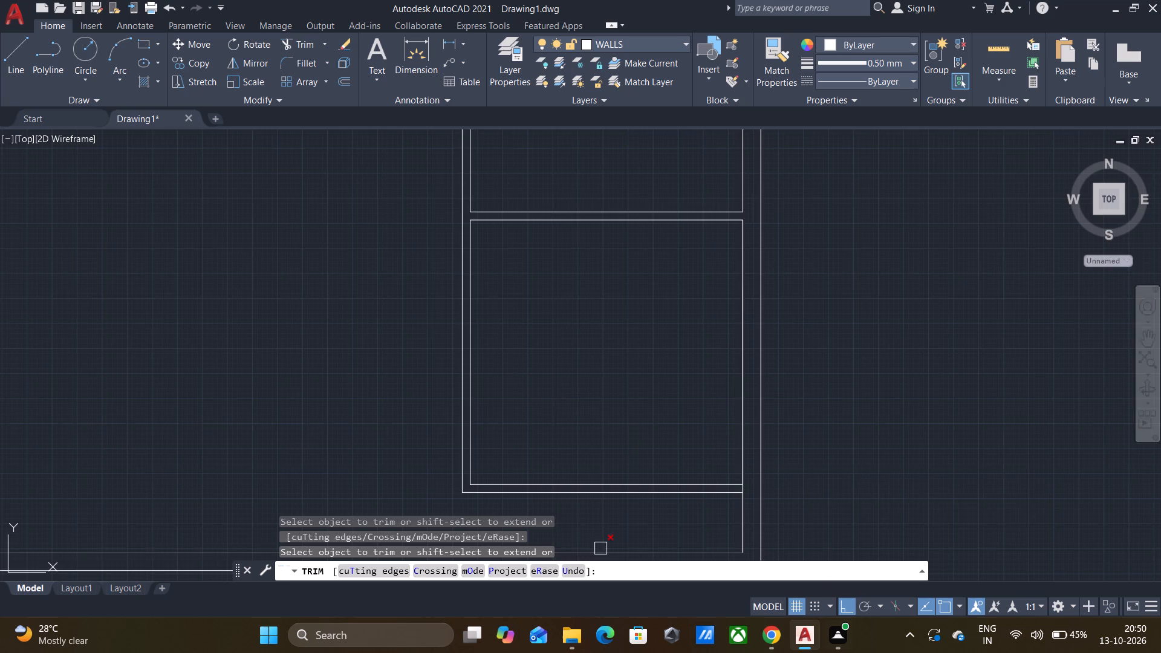
scroll(781, 463, "up", 4)
scroll(667, 493, "down", 3)
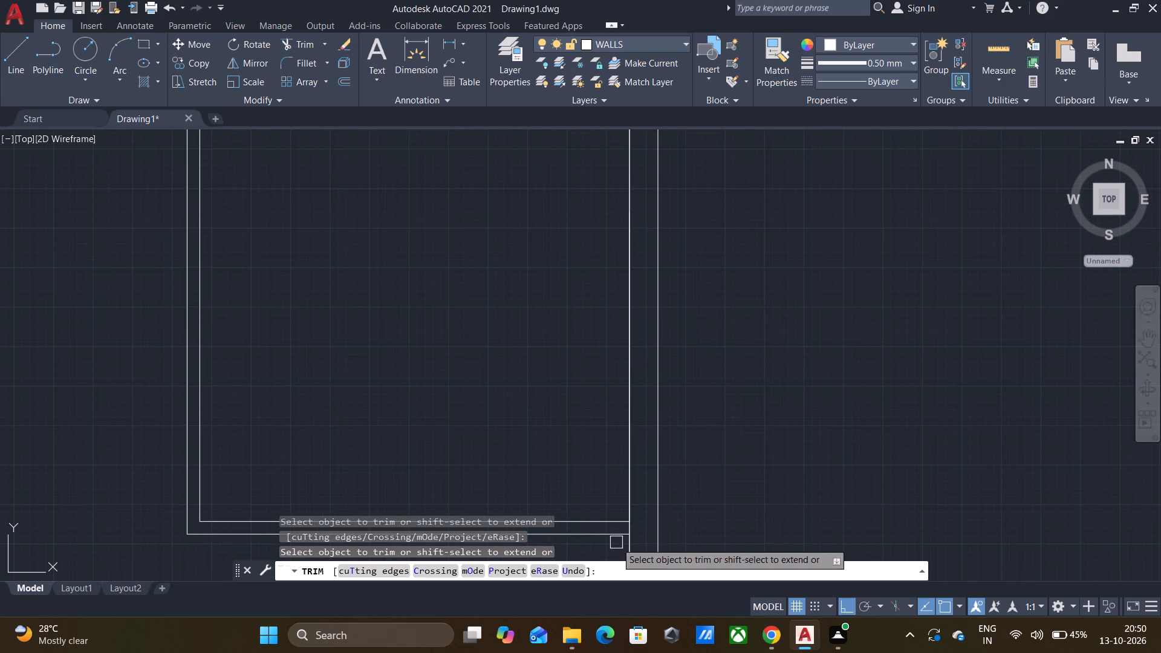
scroll(620, 536, "up", 4)
left_click(649, 502)
left_click(649, 501)
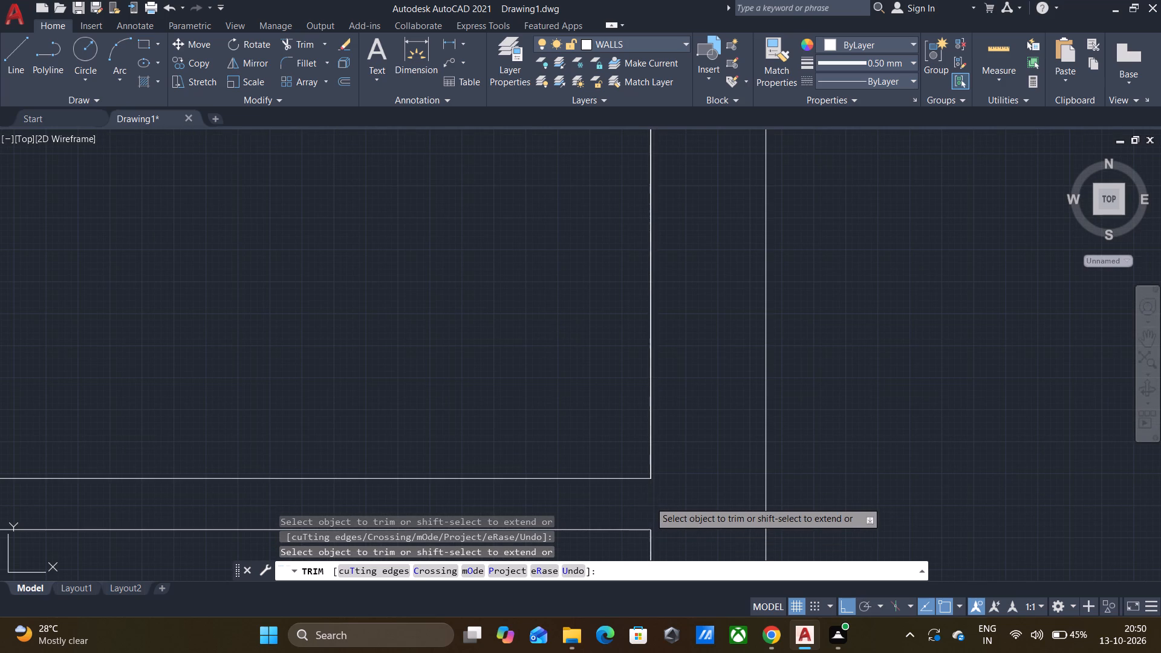
scroll(649, 501, "down", 3)
middle_click_drag(594, 217, 596, 313)
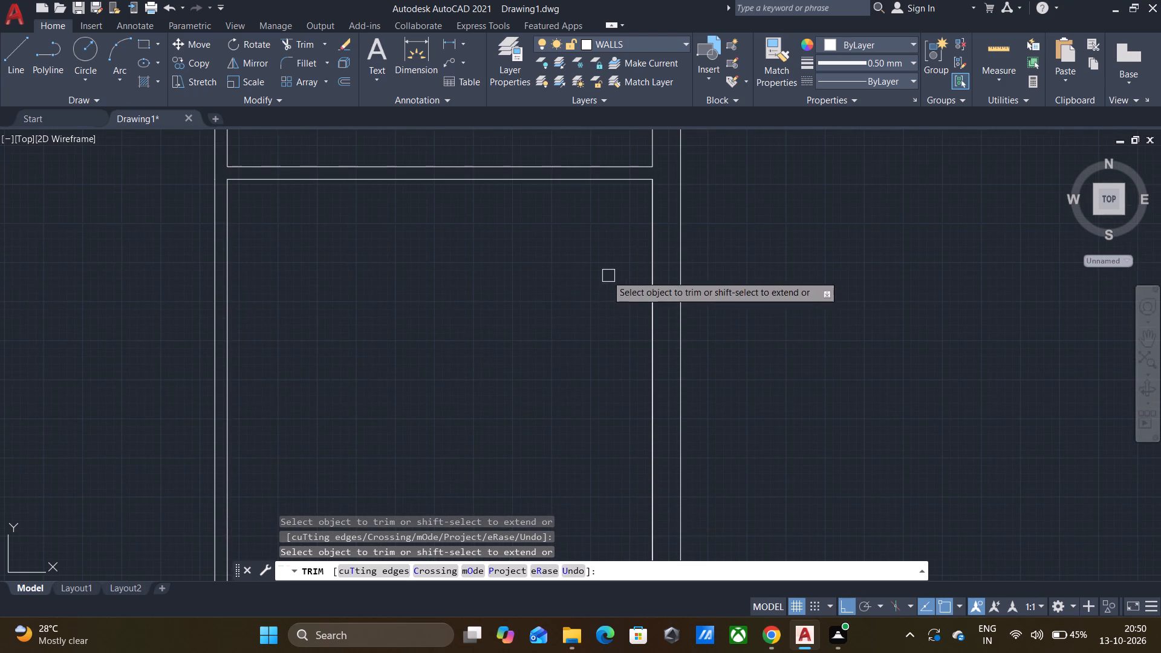
scroll(607, 275, "down", 1)
middle_click_drag(564, 300, 596, 275)
scroll(596, 275, "down", 2)
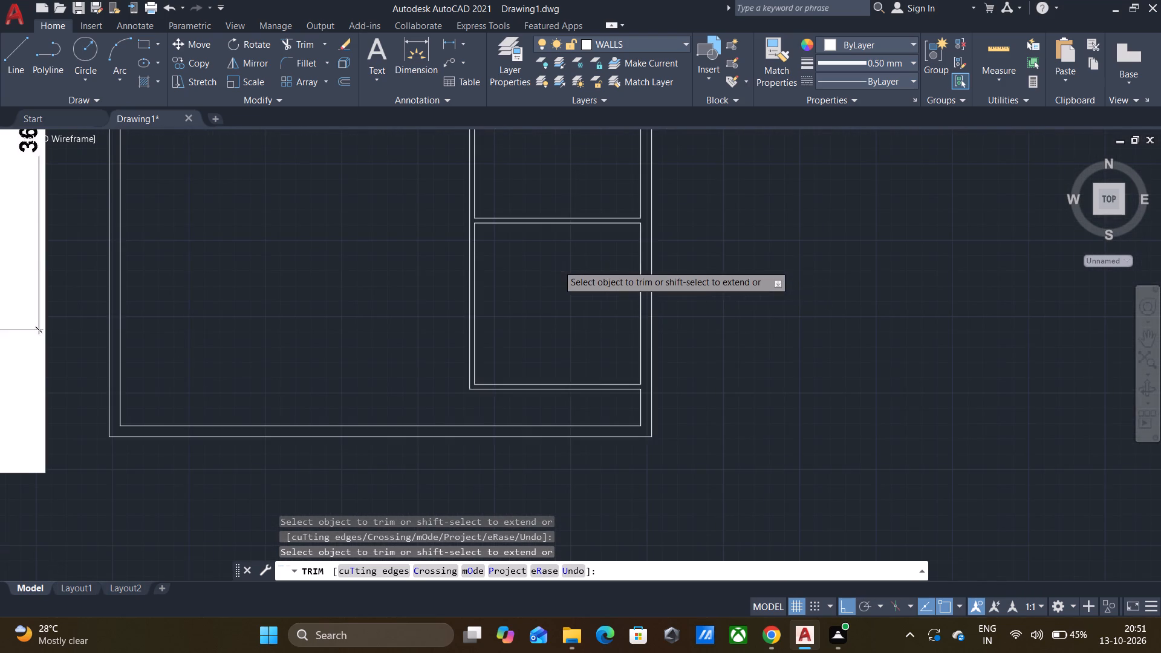
middle_click_drag(558, 265, 561, 313)
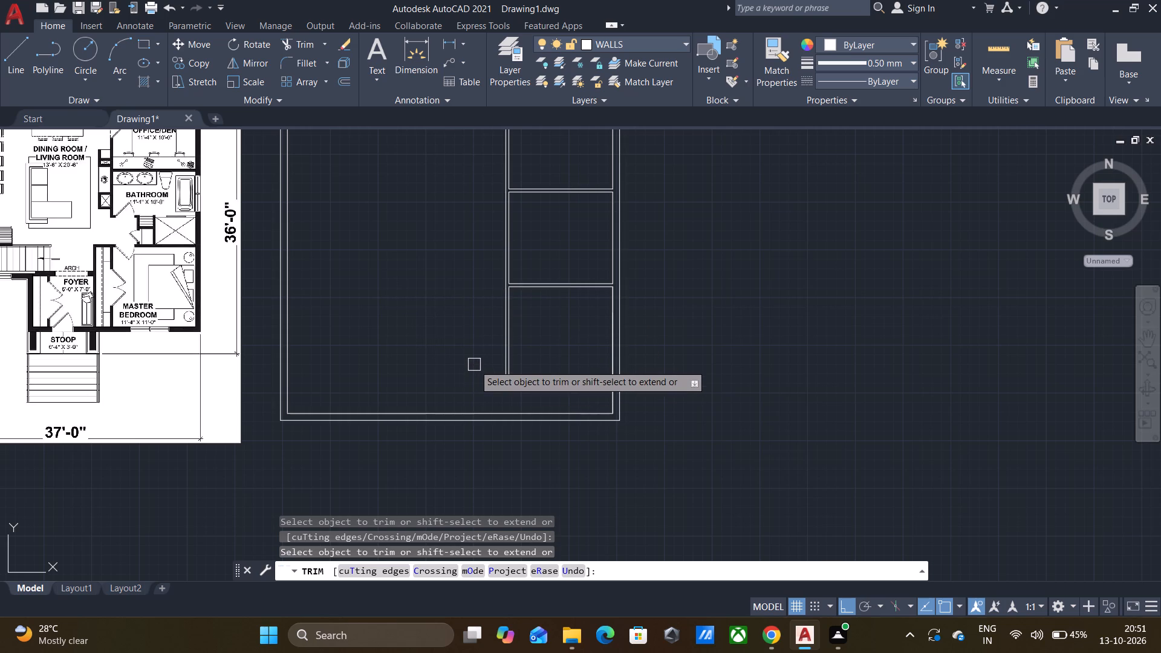
key("Escape")
Measure the distance from the master bedroom's south wall, at the inner east wall, down to the house's south wall.
key("d")
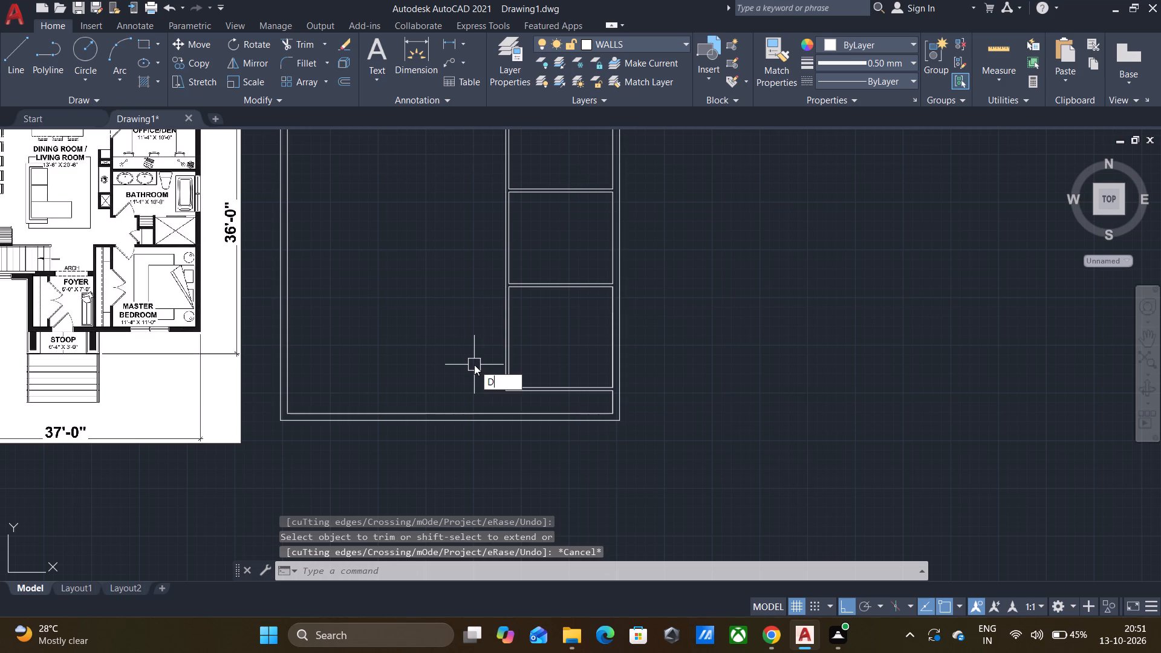
key("Down")
key("Return")
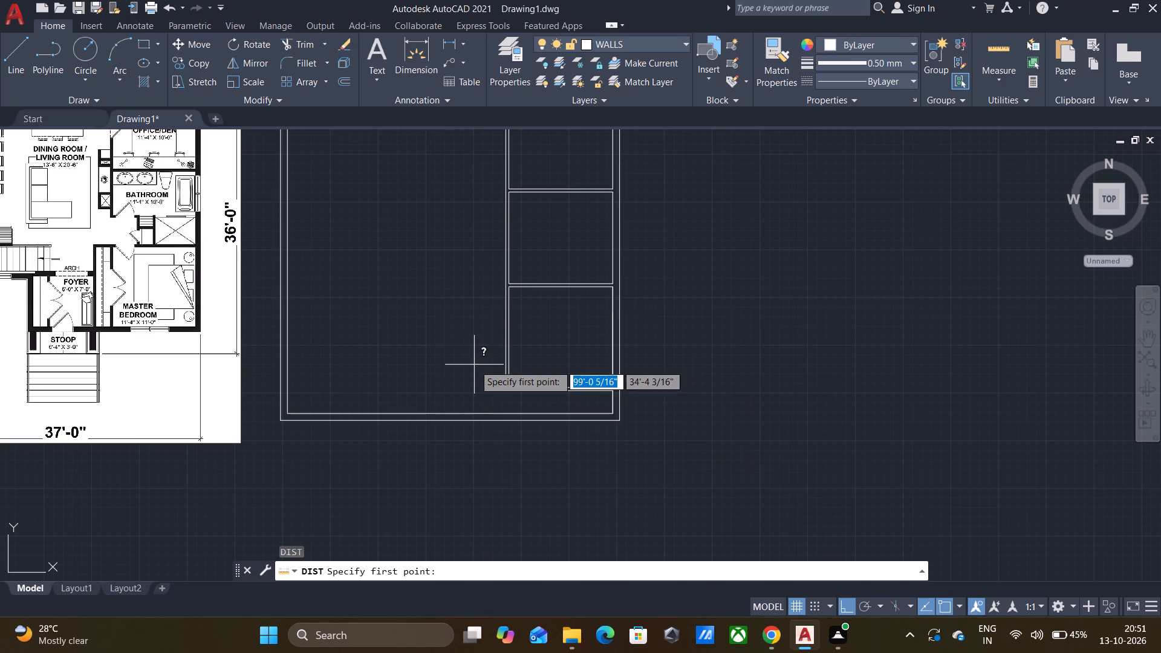
scroll(457, 364, "up", 2)
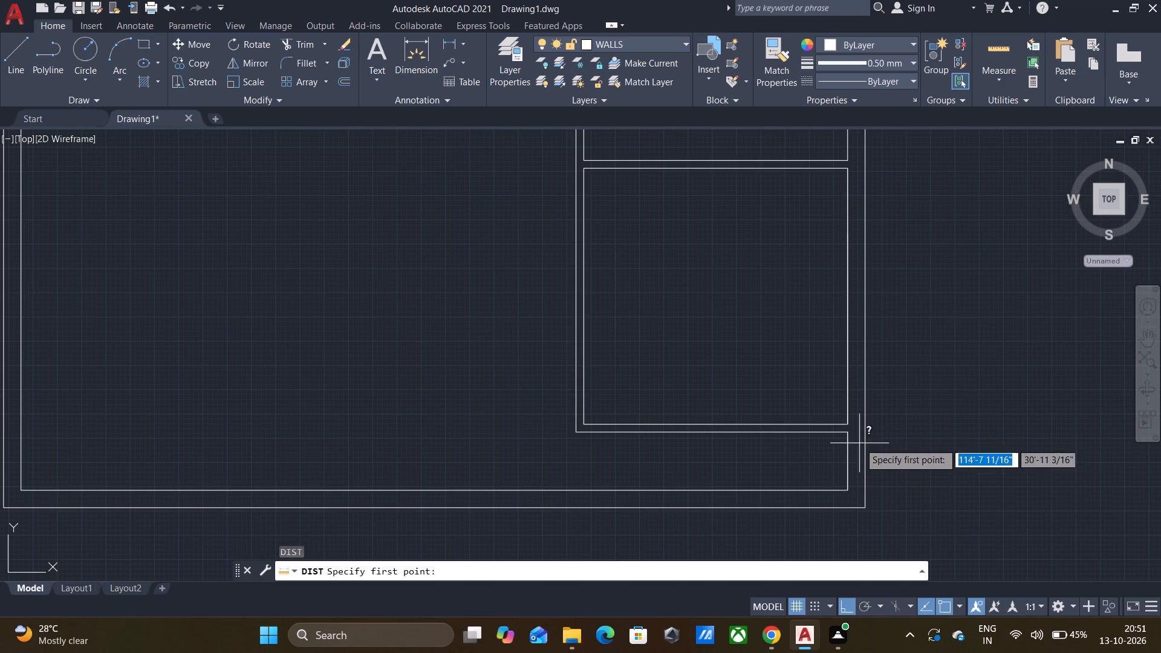
left_click(849, 436)
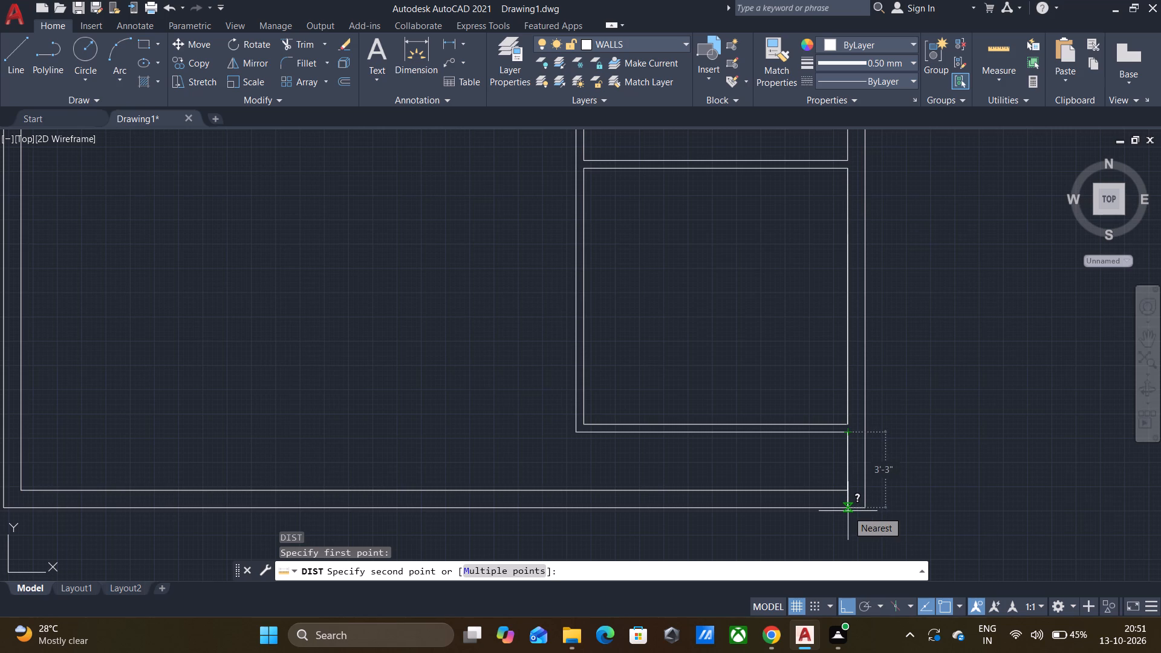
key("Escape")
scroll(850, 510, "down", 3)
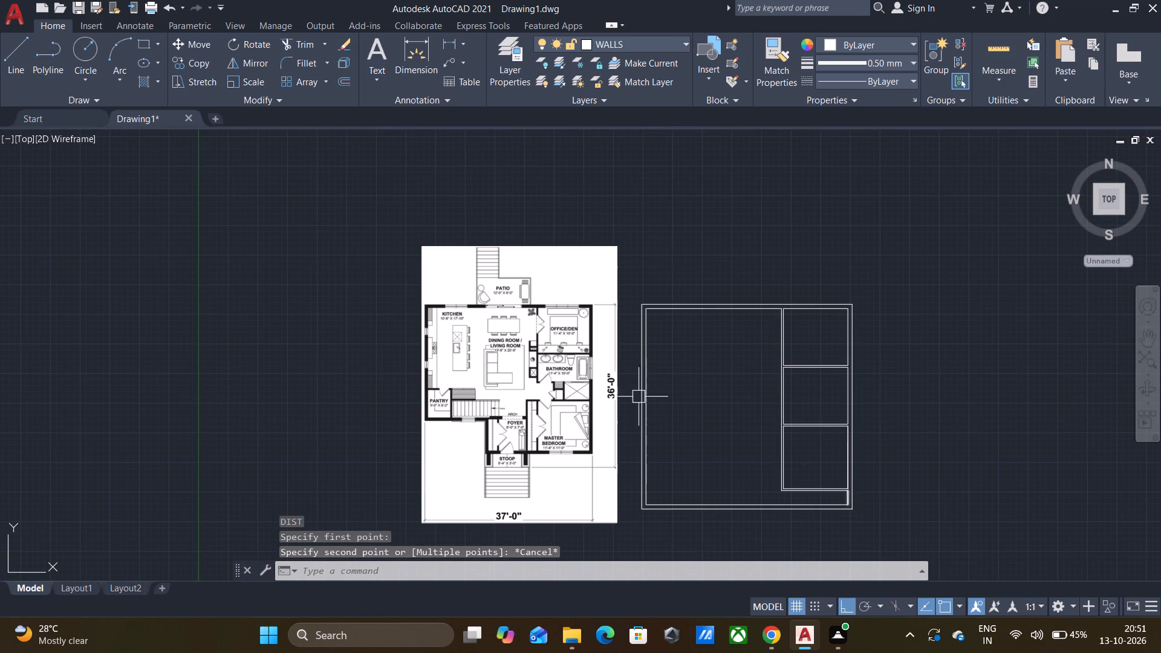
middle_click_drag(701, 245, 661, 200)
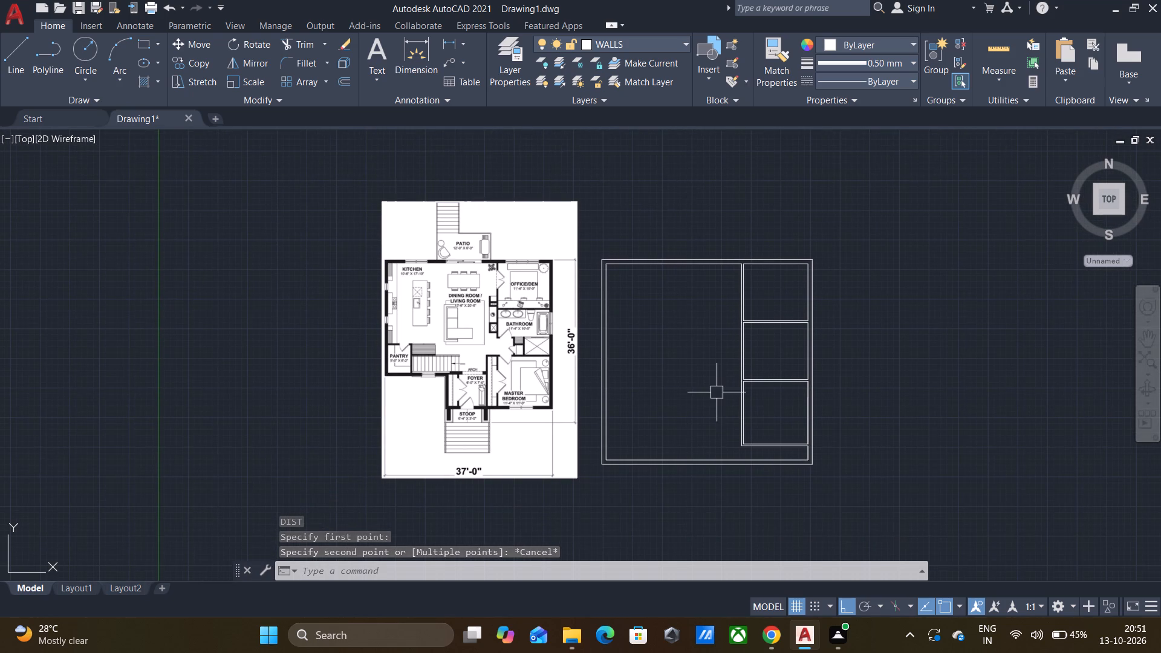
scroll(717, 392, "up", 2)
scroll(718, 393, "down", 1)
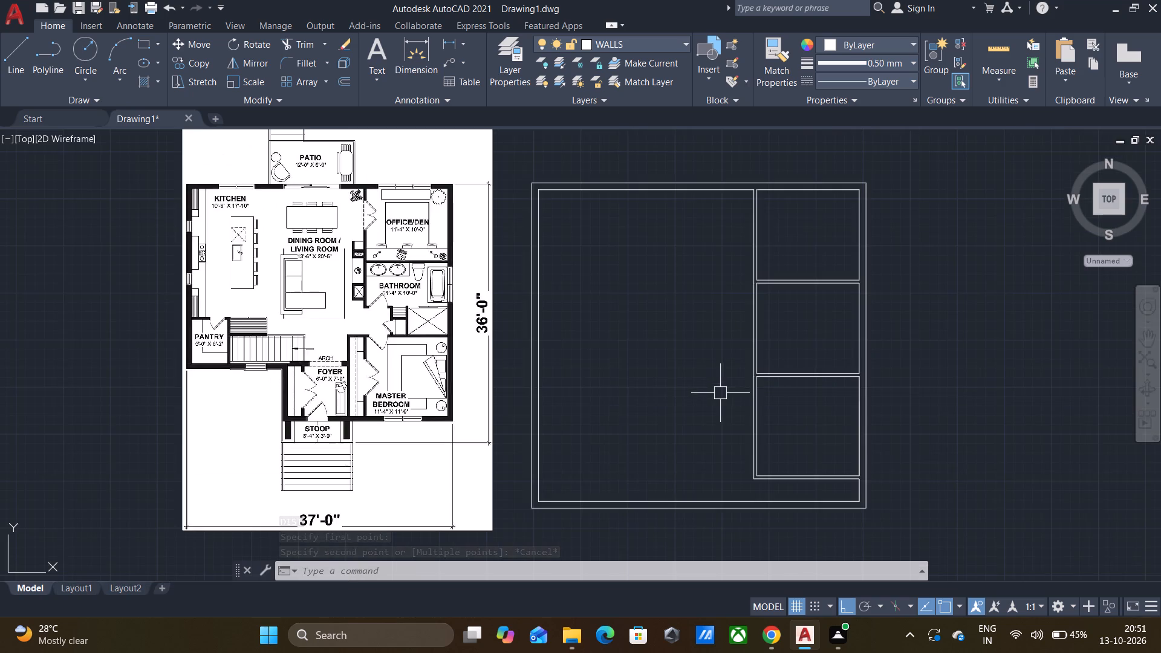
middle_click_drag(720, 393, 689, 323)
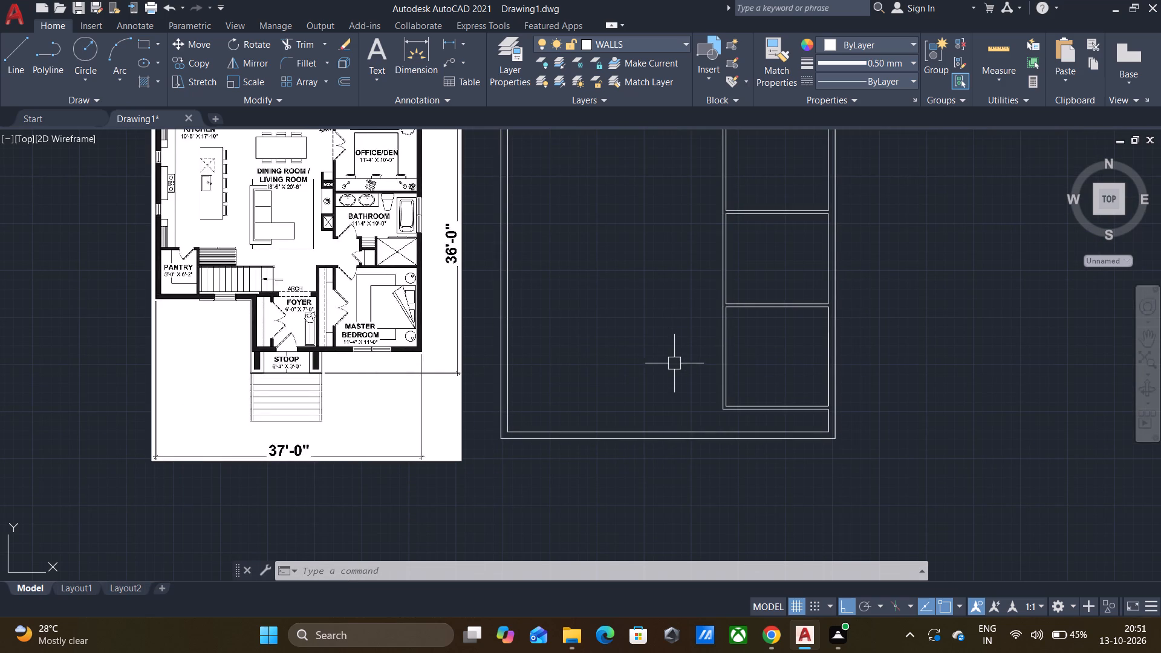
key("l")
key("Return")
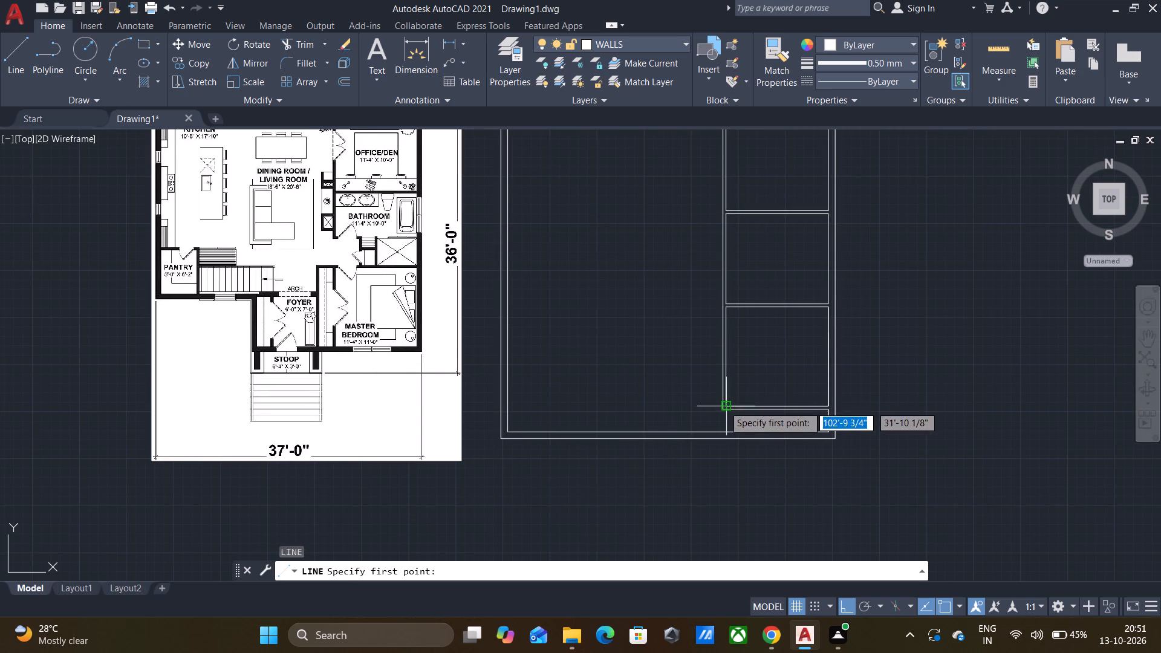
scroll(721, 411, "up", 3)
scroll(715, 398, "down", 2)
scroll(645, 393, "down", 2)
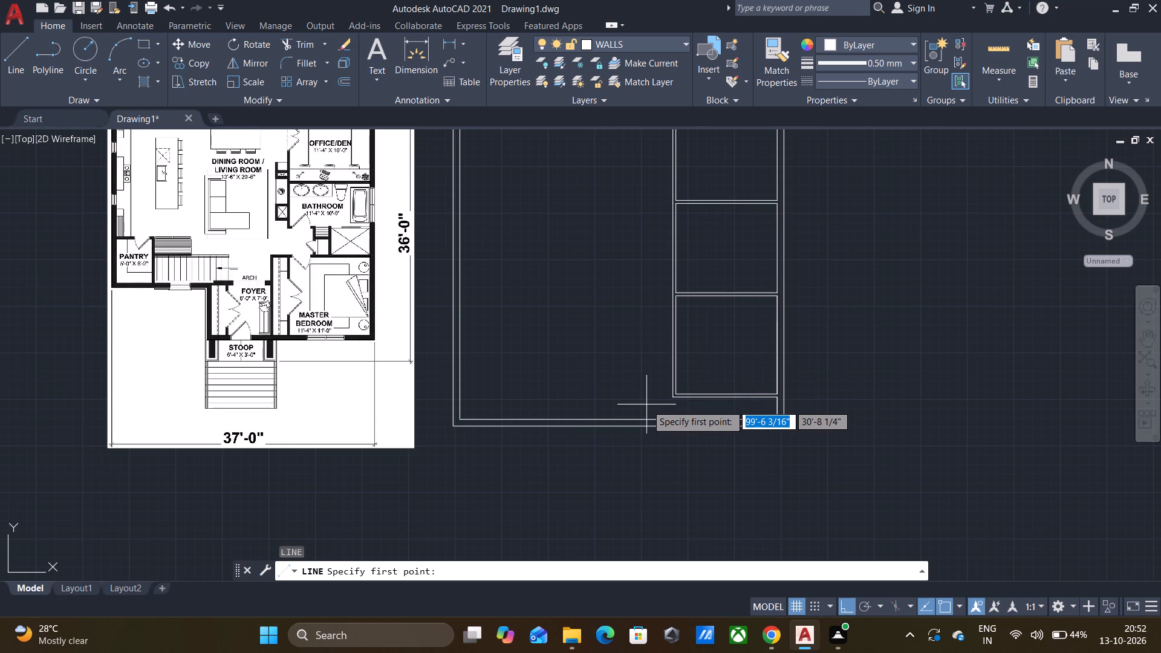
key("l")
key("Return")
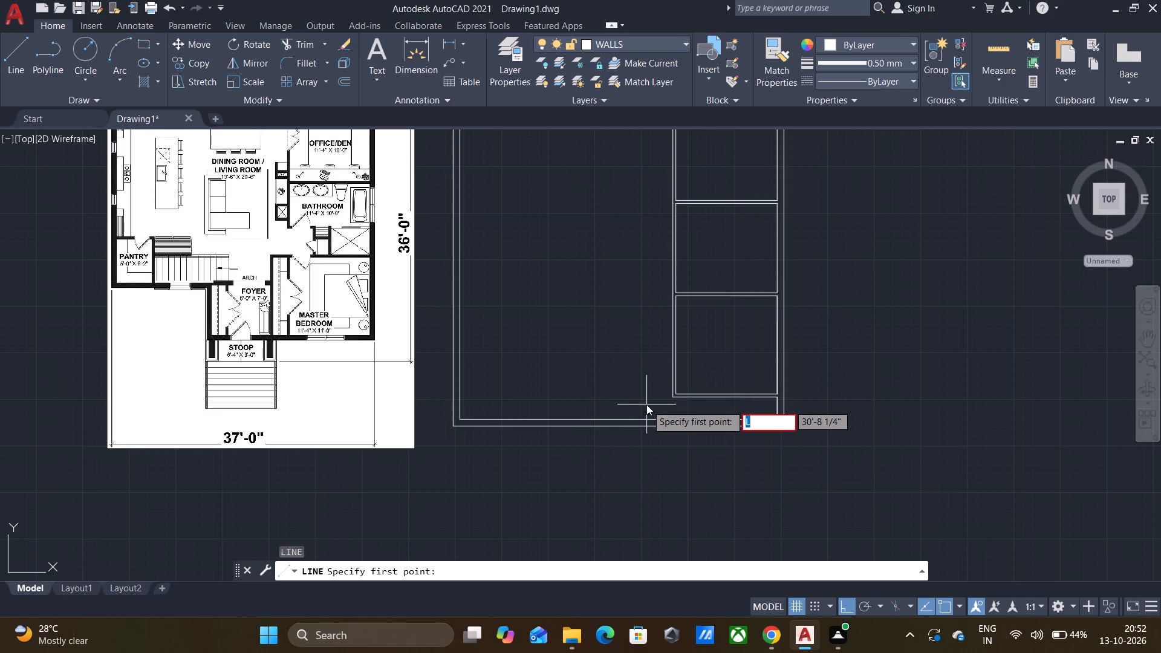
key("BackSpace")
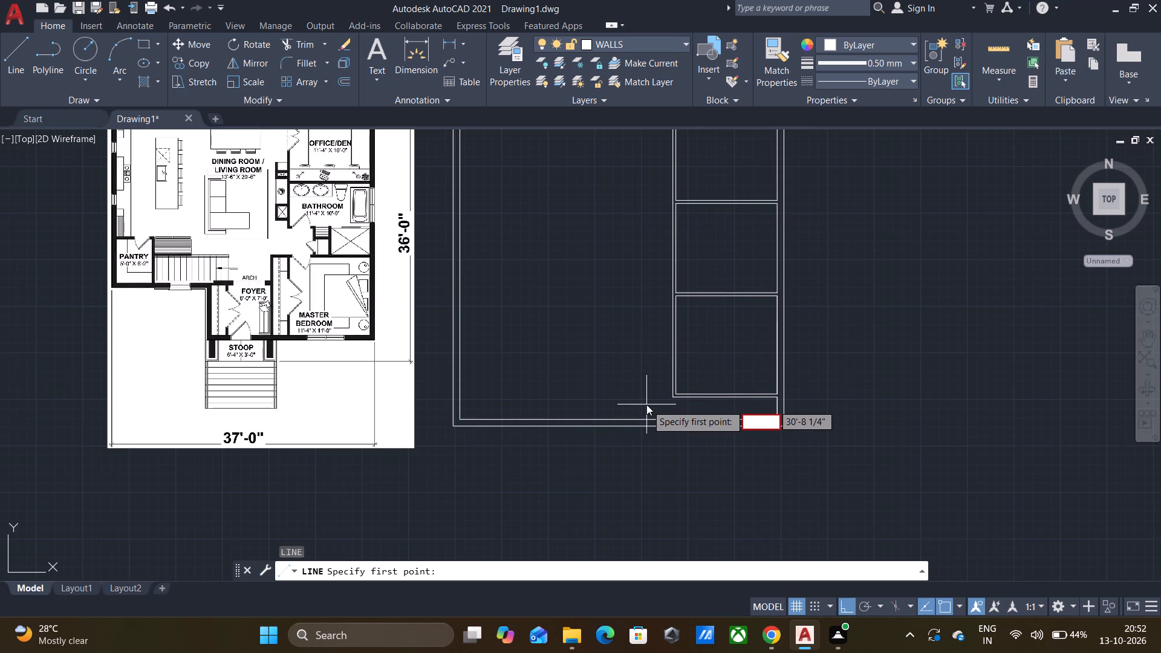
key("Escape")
Draw the foyer outline from the master bedroom's outer southwest corner: a line 6' west, followed by one 7' north.
key("l")
key("Return")
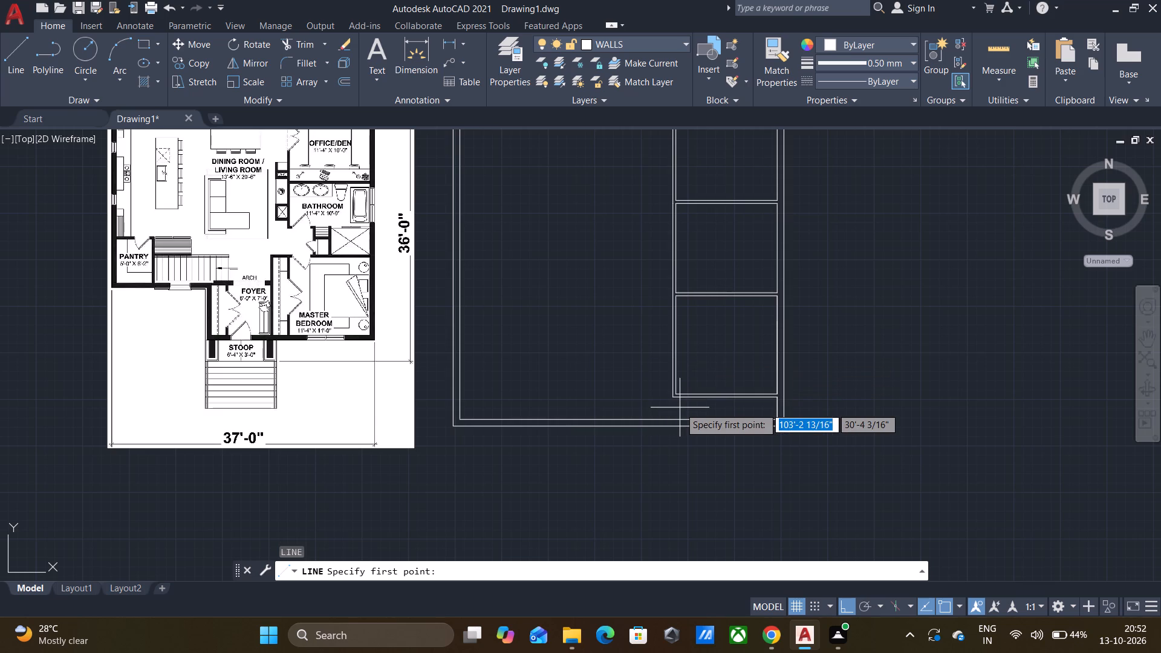
scroll(680, 408, "up", 3)
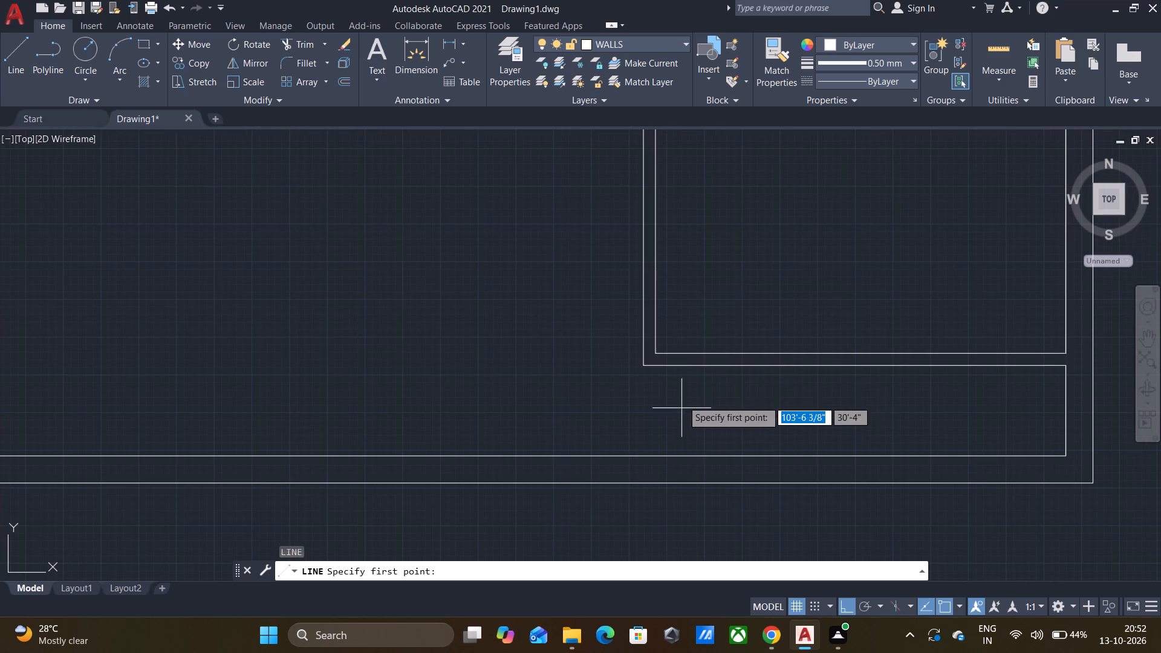
scroll(646, 365, "down", 1)
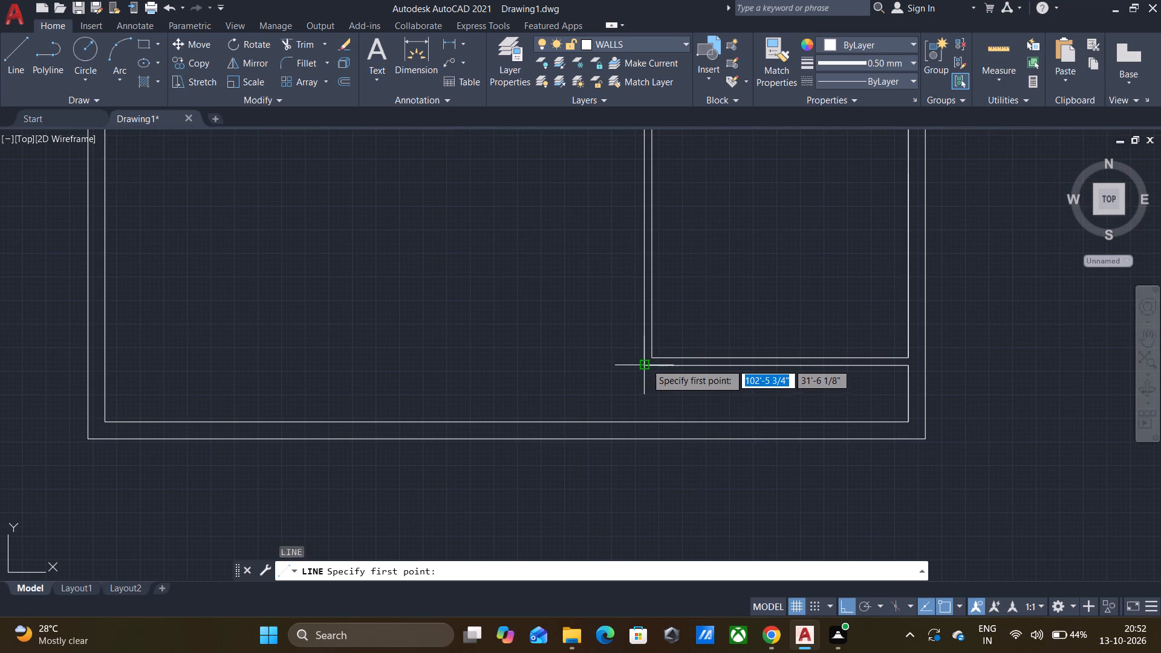
left_click(648, 363)
scroll(600, 357, "down", 2)
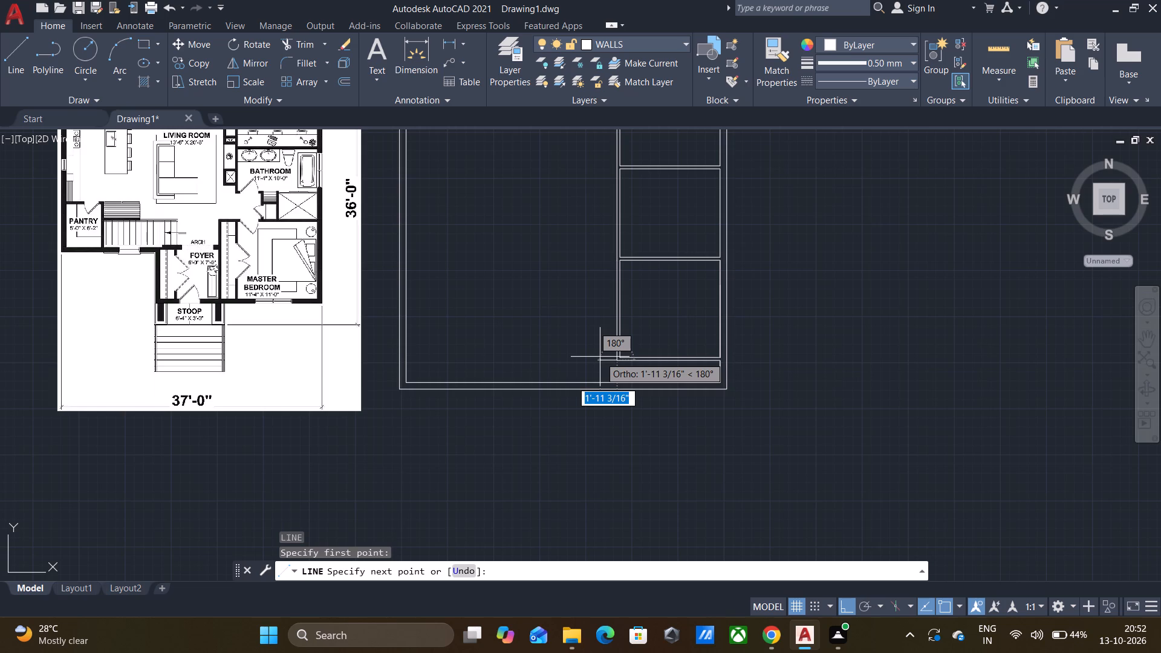
type("6'")
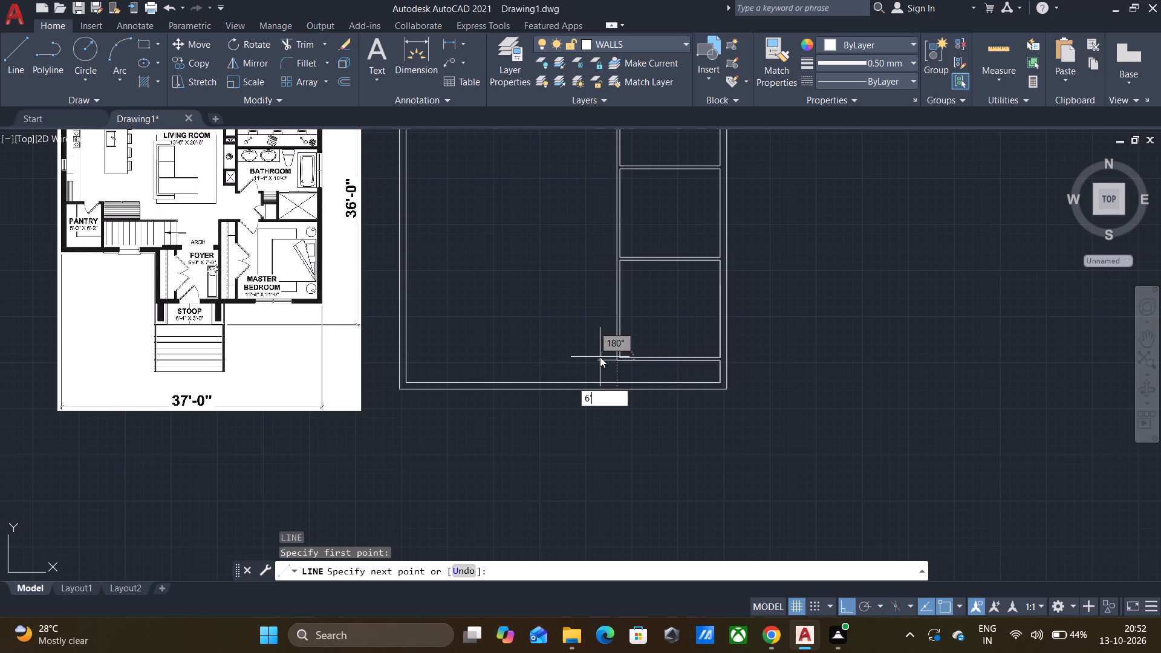
key("Return")
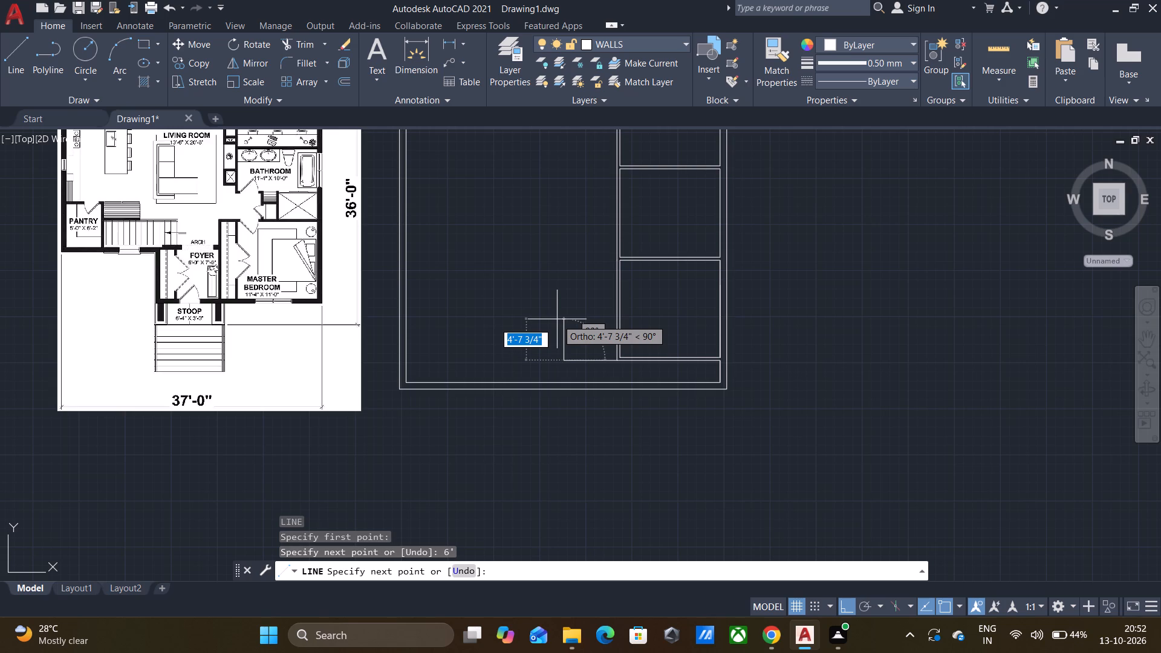
type("7'")
key("Return")
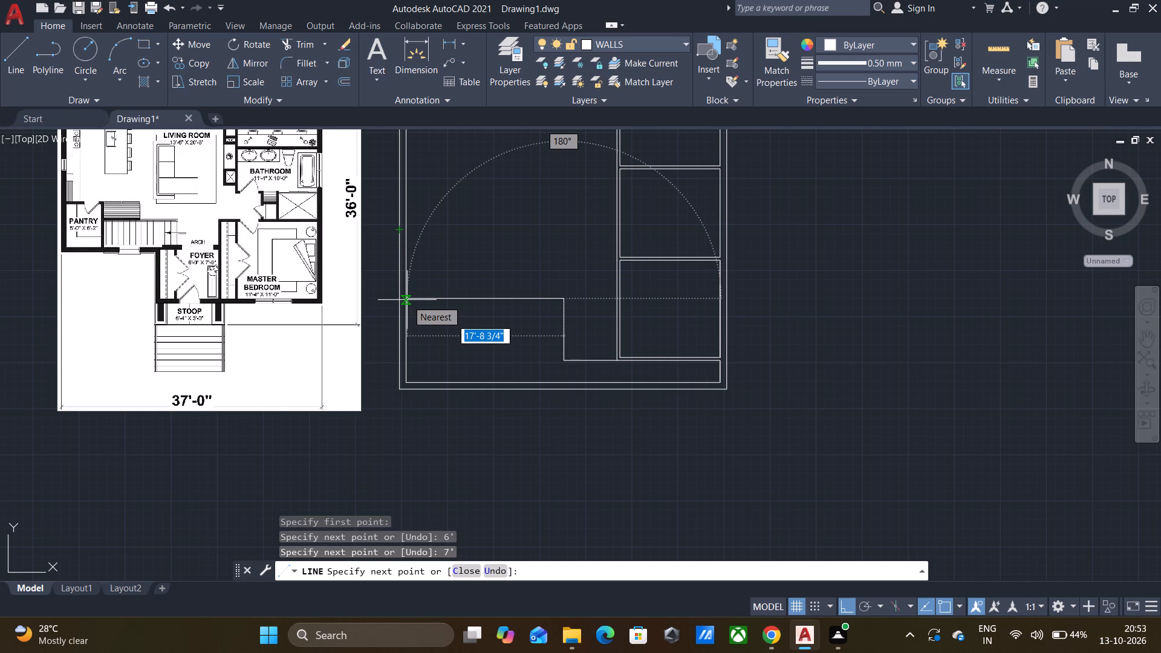
scroll(407, 300, "down", 3)
scroll(278, 226, "up", 4)
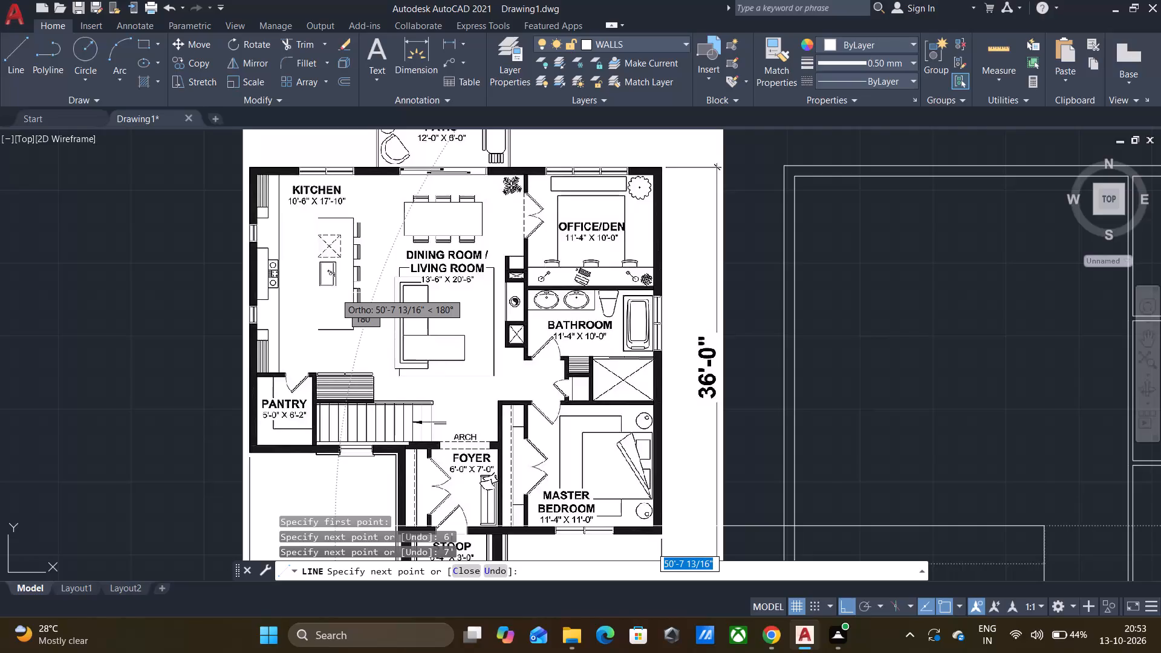
key("Escape")
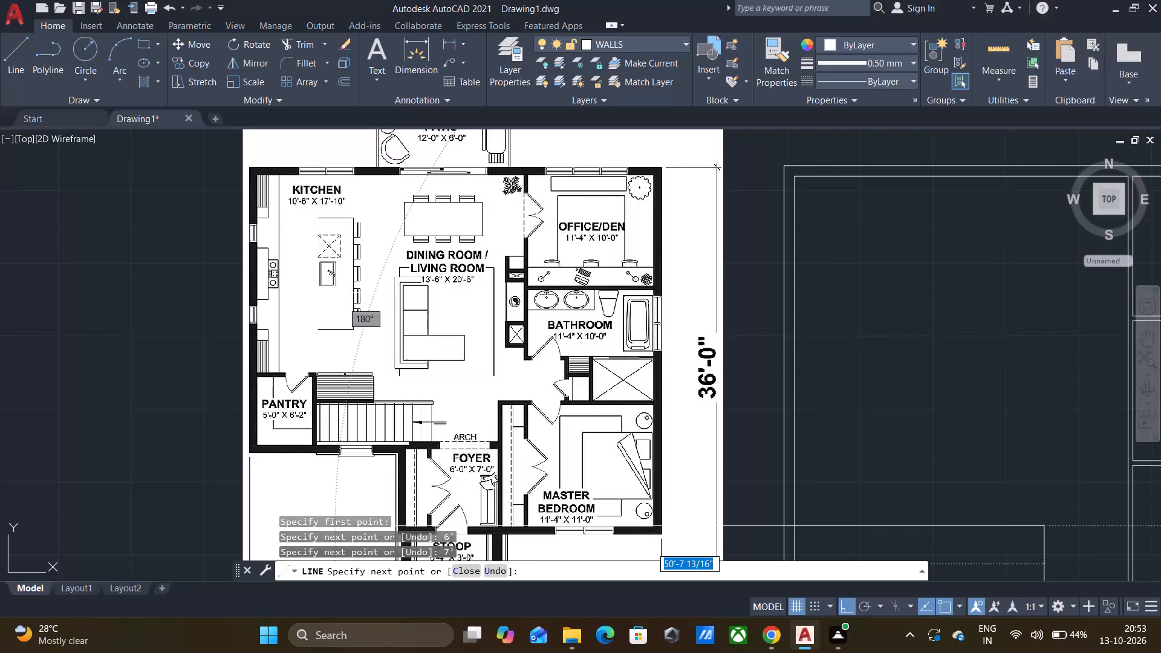
Measure the distance from the master bedroom's outer southwest corner west to the house's inner west wall line.
scroll(335, 293, "down", 1)
middle_click_drag(737, 385, 694, 315)
key("d")
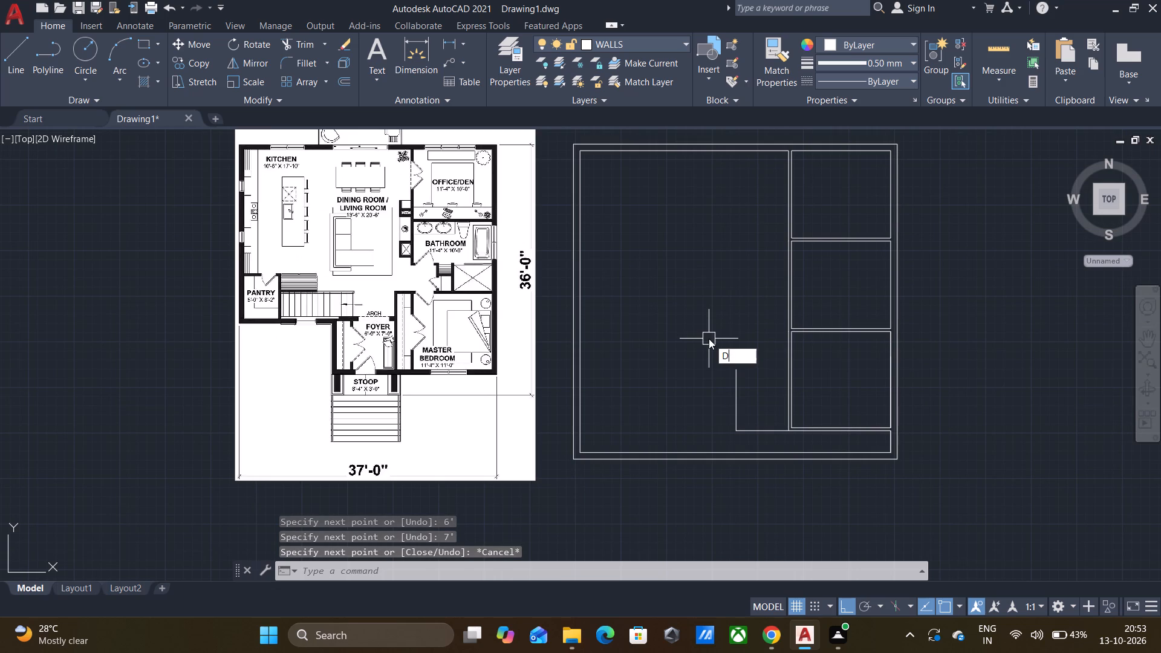
key("Down")
key("Return")
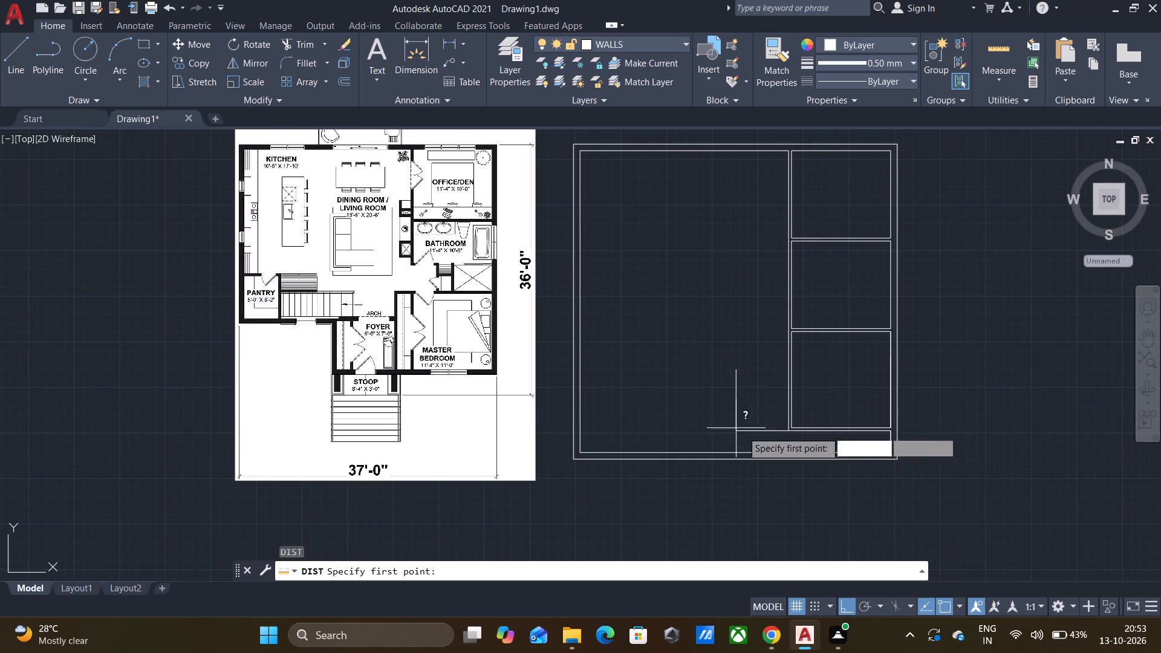
scroll(750, 431, "up", 3)
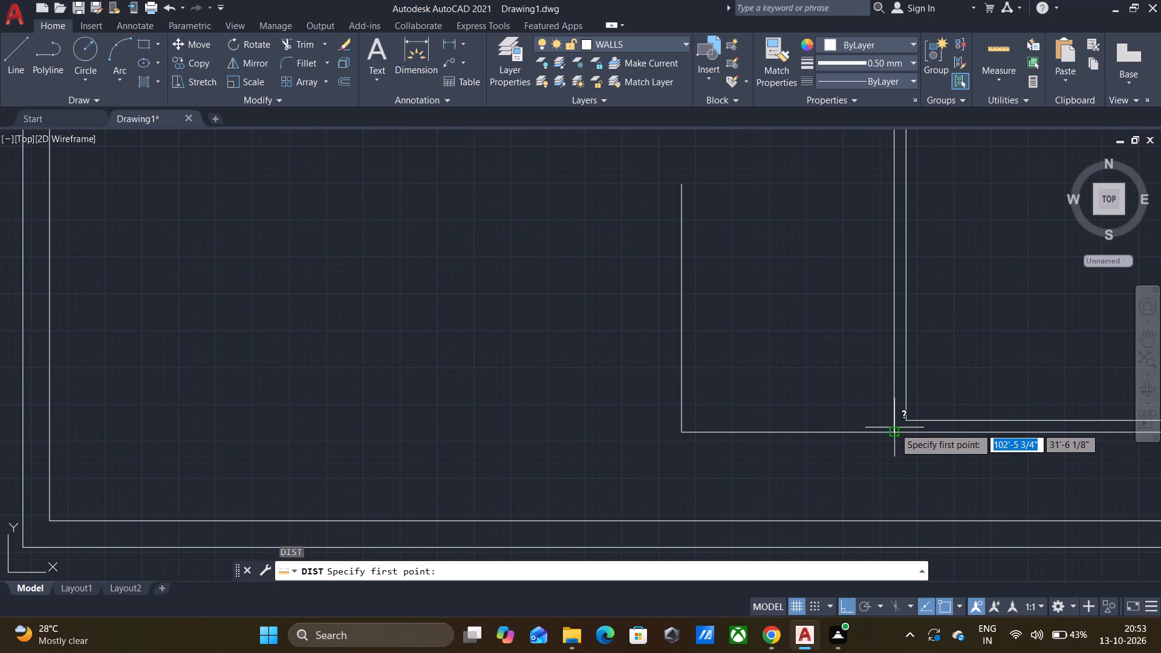
left_click(896, 428)
scroll(370, 418, "down", 2)
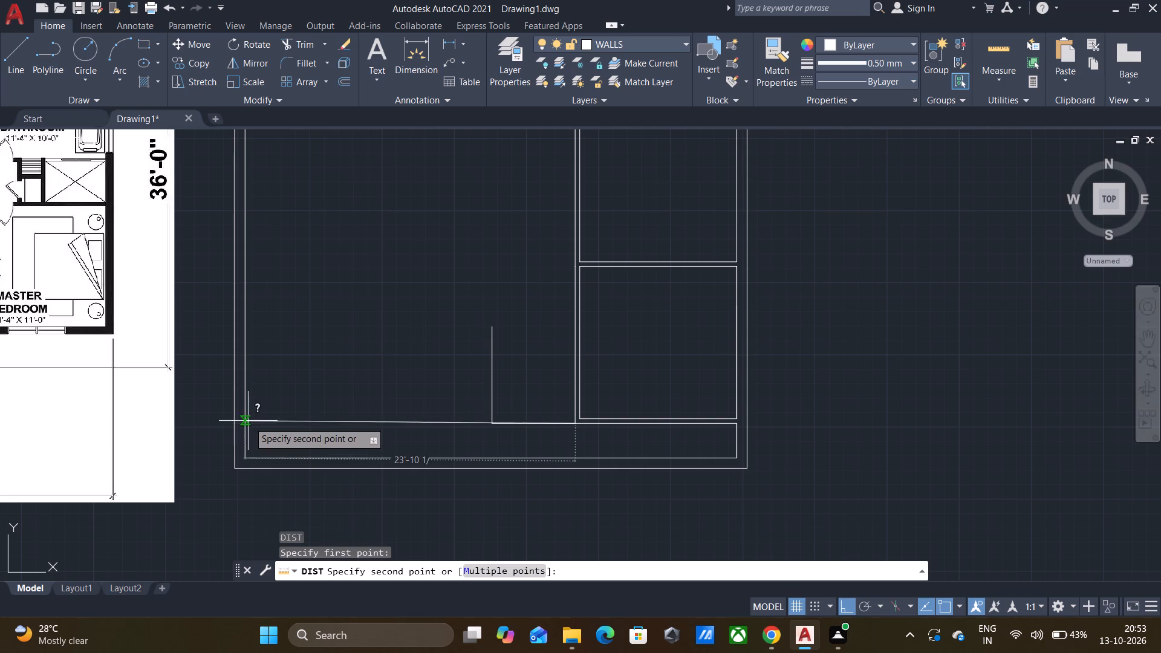
scroll(249, 424, "up", 2)
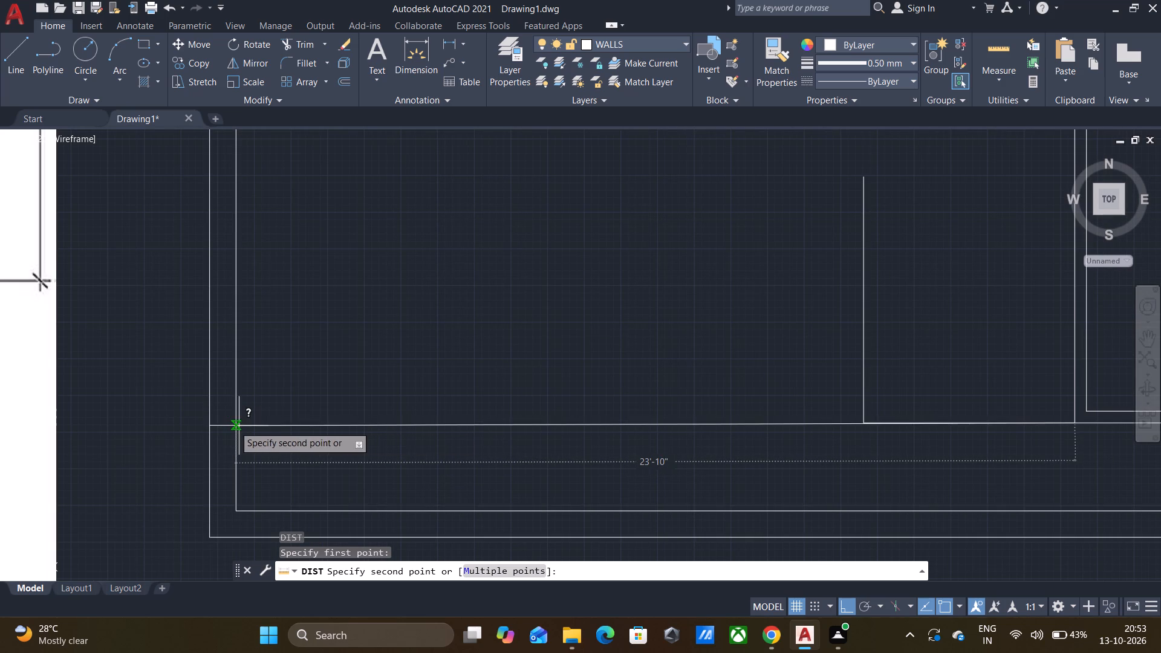
key("Escape")
scroll(233, 425, "down", 2)
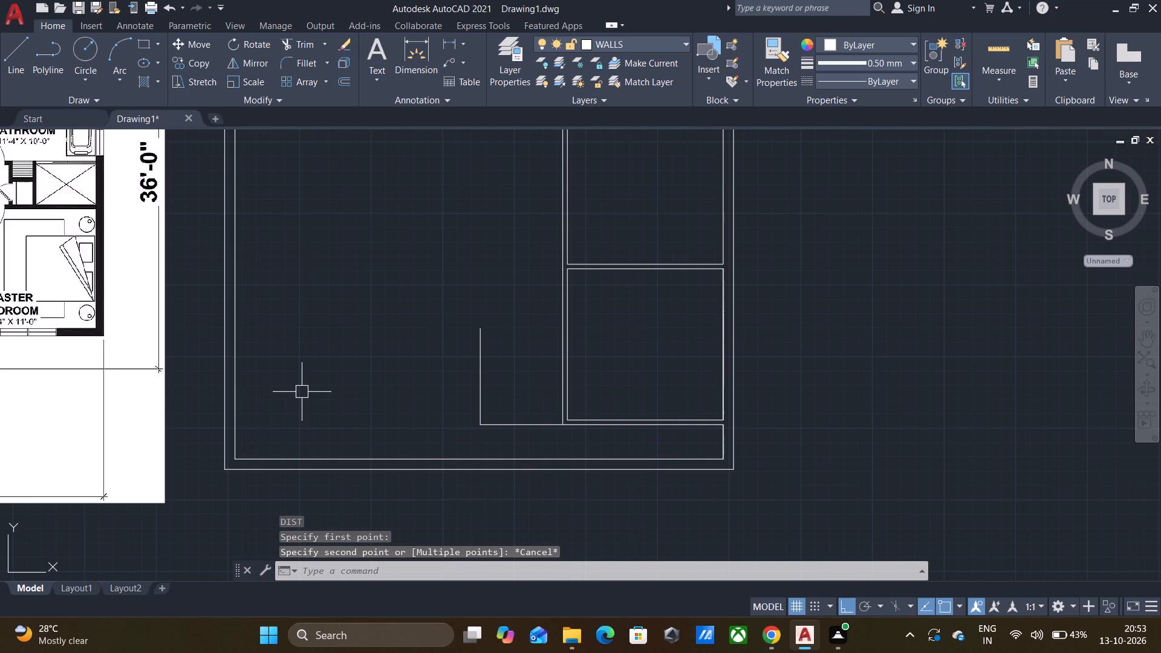
Delete the two foyer outline lines west of the master bedroom's southwest corner.
scroll(350, 345, "down", 1)
middle_click_drag(350, 345, 350, 349)
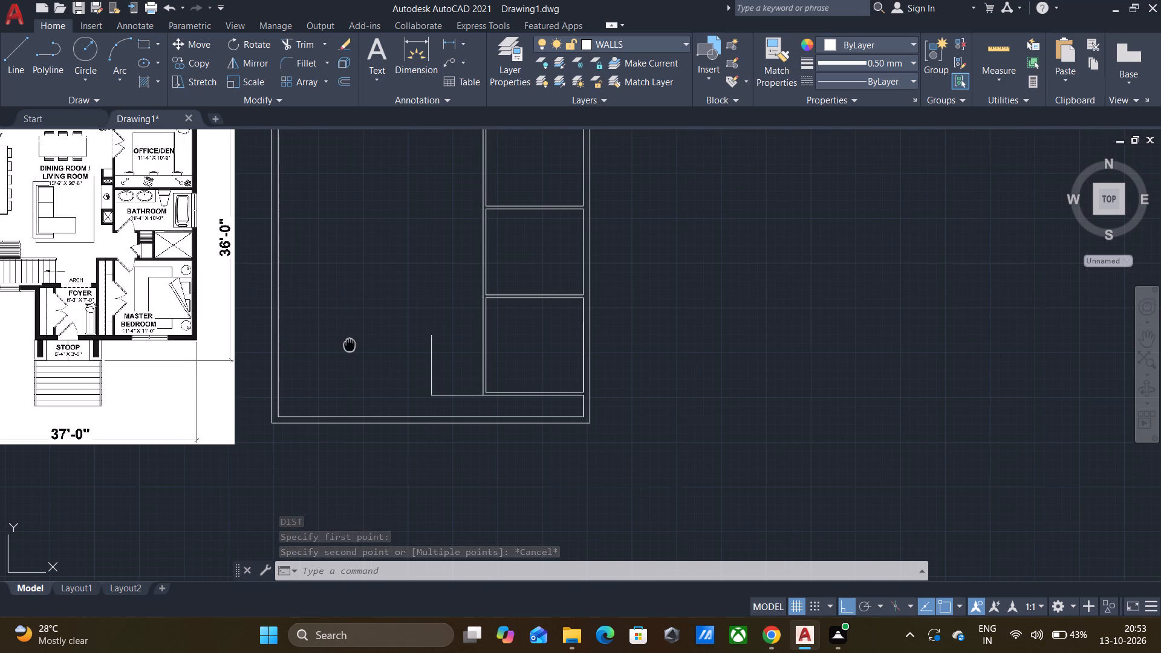
middle_click_drag(350, 349, 356, 358)
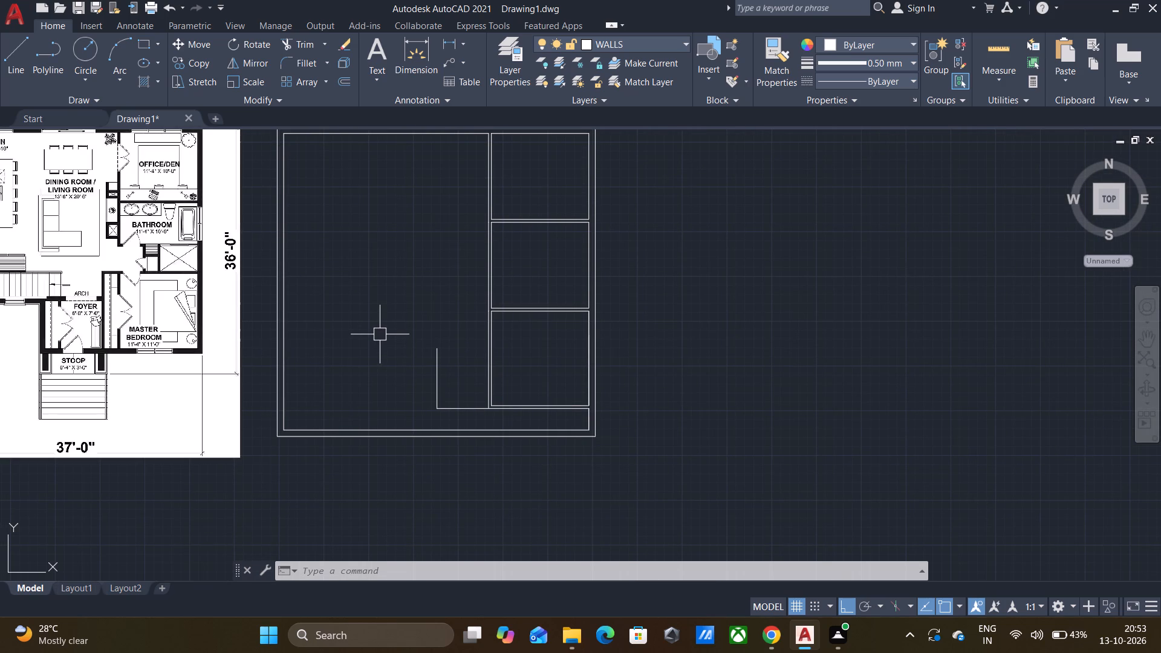
left_click(465, 418)
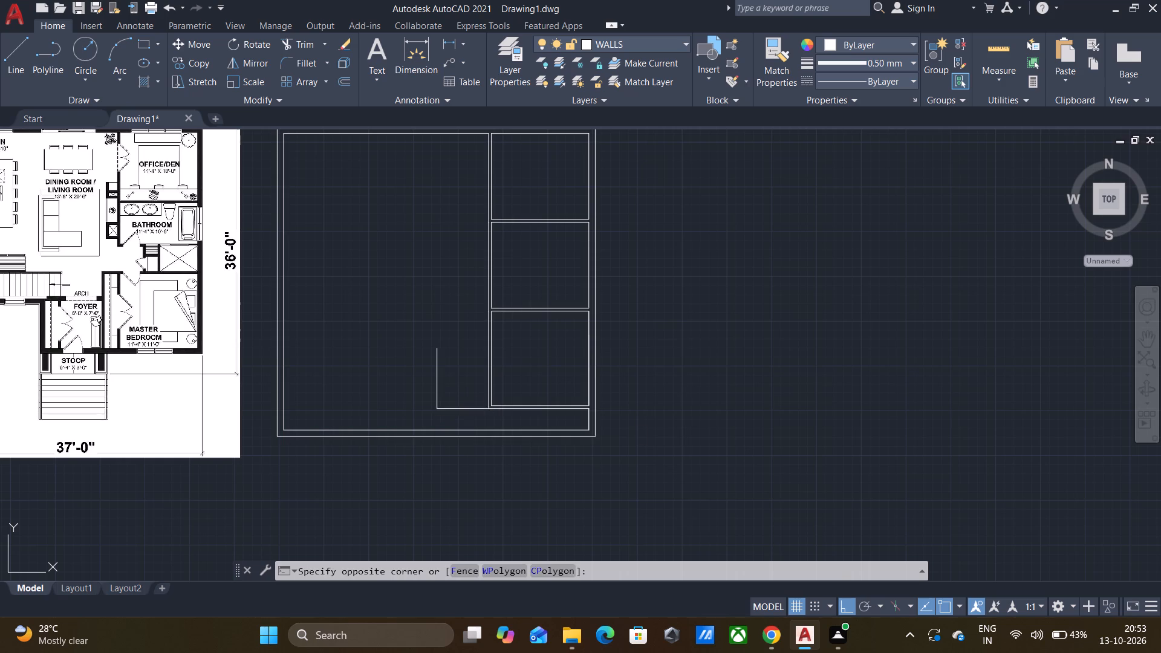
left_click(421, 366)
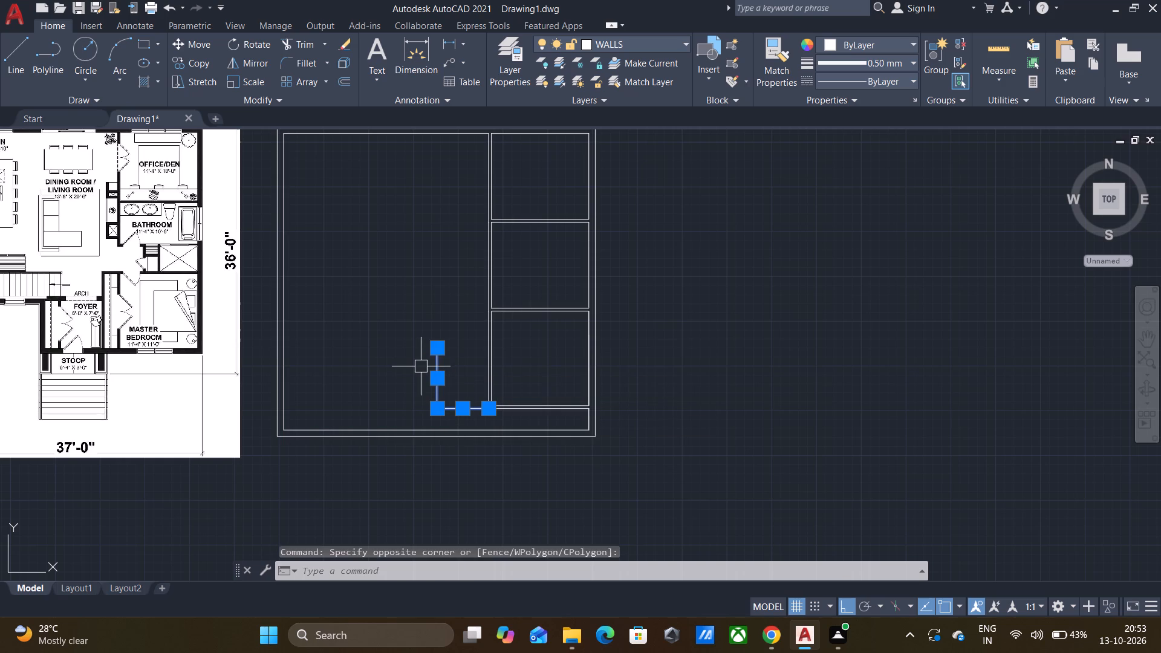
key("Delete")
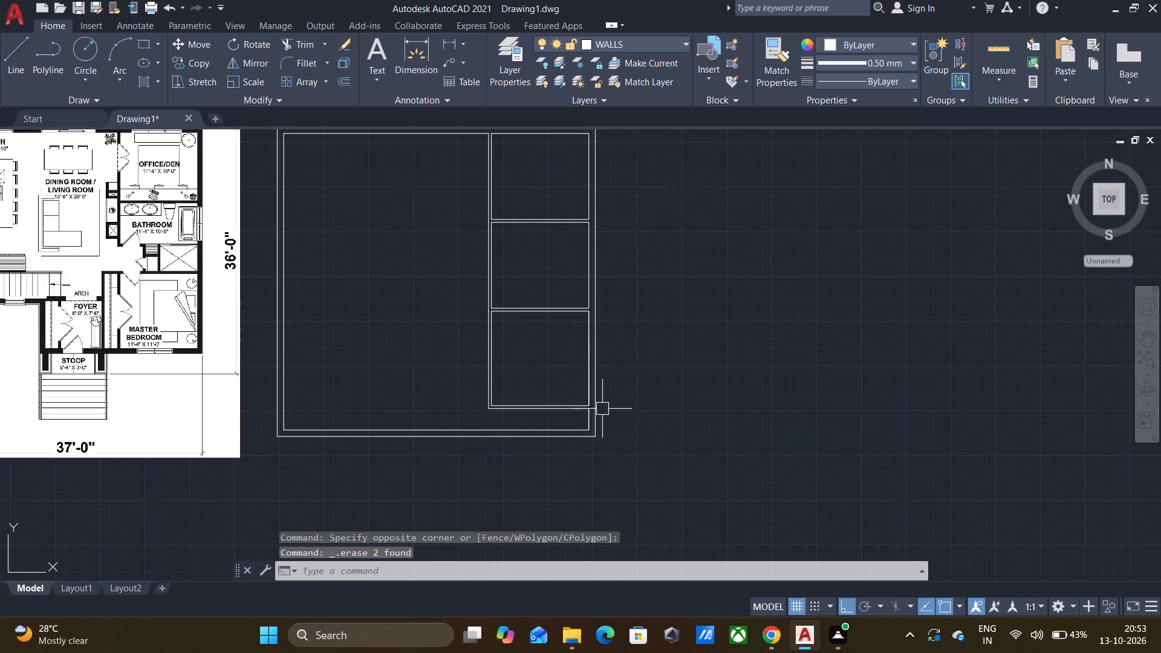
Delete the overlapping line segment along the master bedroom's inner east wall.
left_click(591, 360)
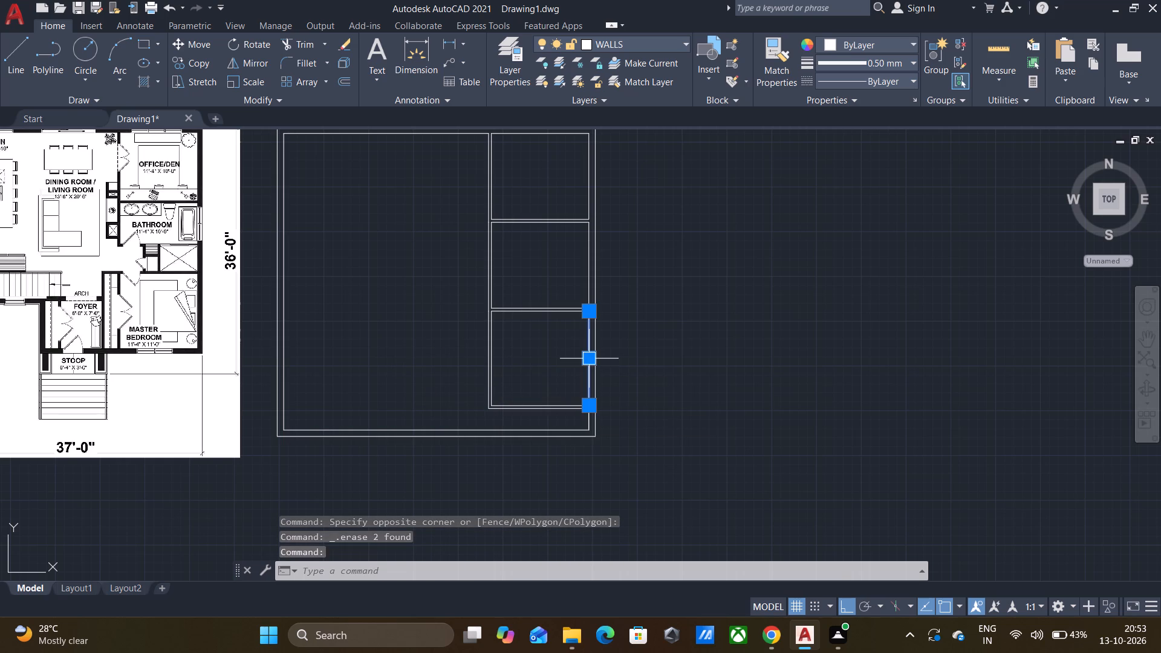
key("Delete")
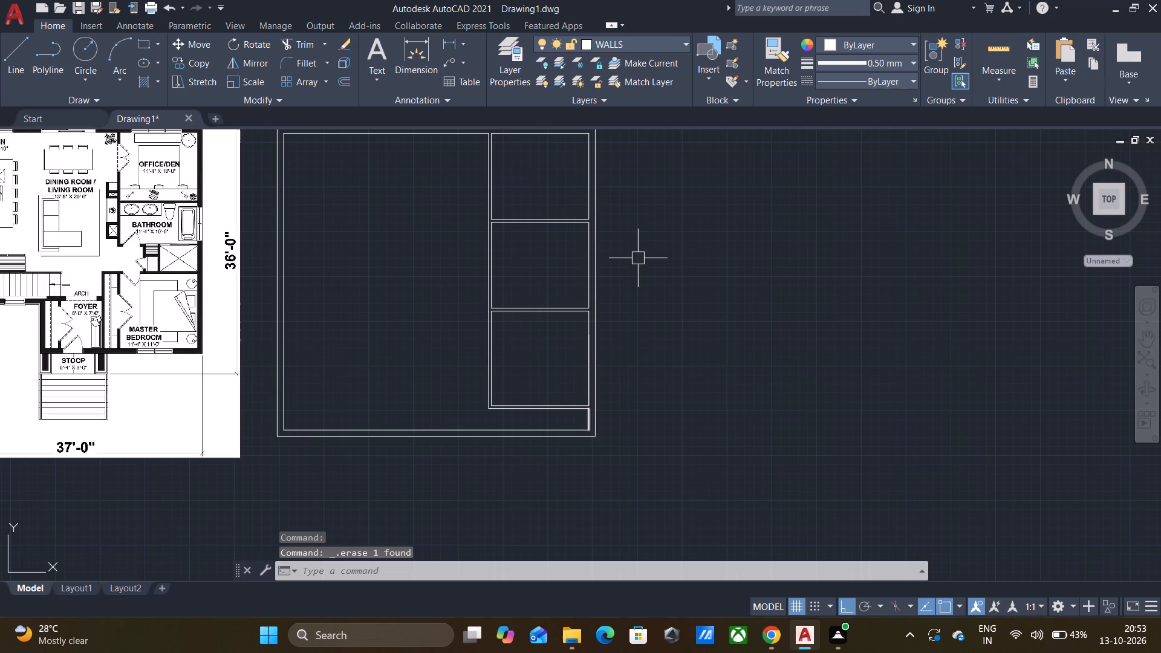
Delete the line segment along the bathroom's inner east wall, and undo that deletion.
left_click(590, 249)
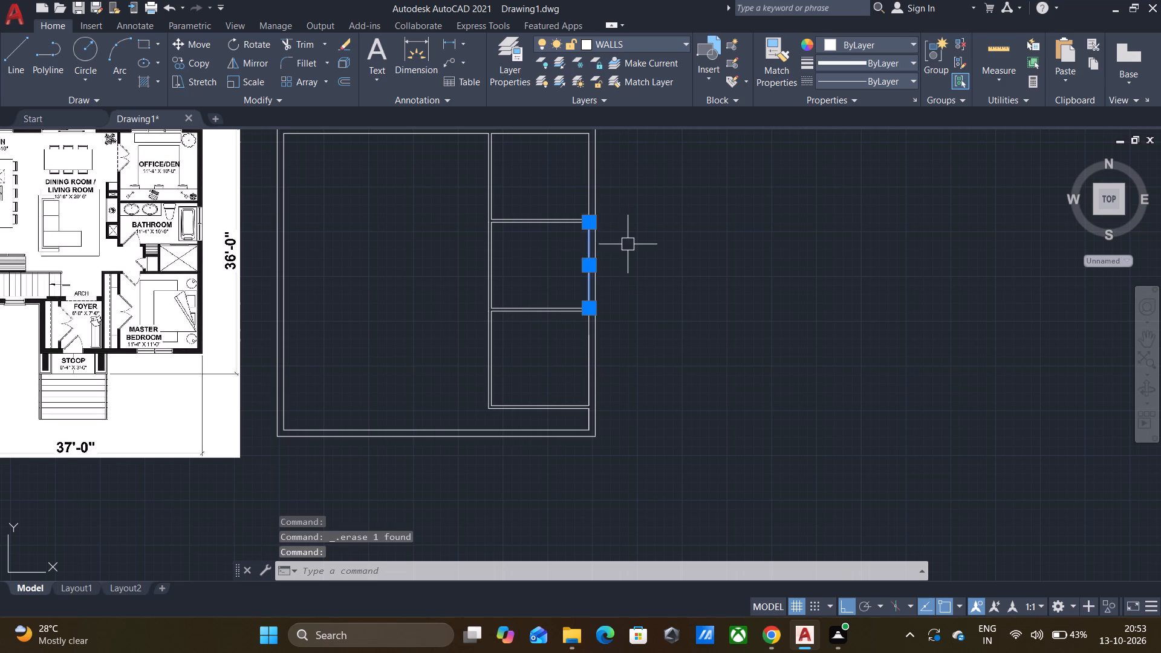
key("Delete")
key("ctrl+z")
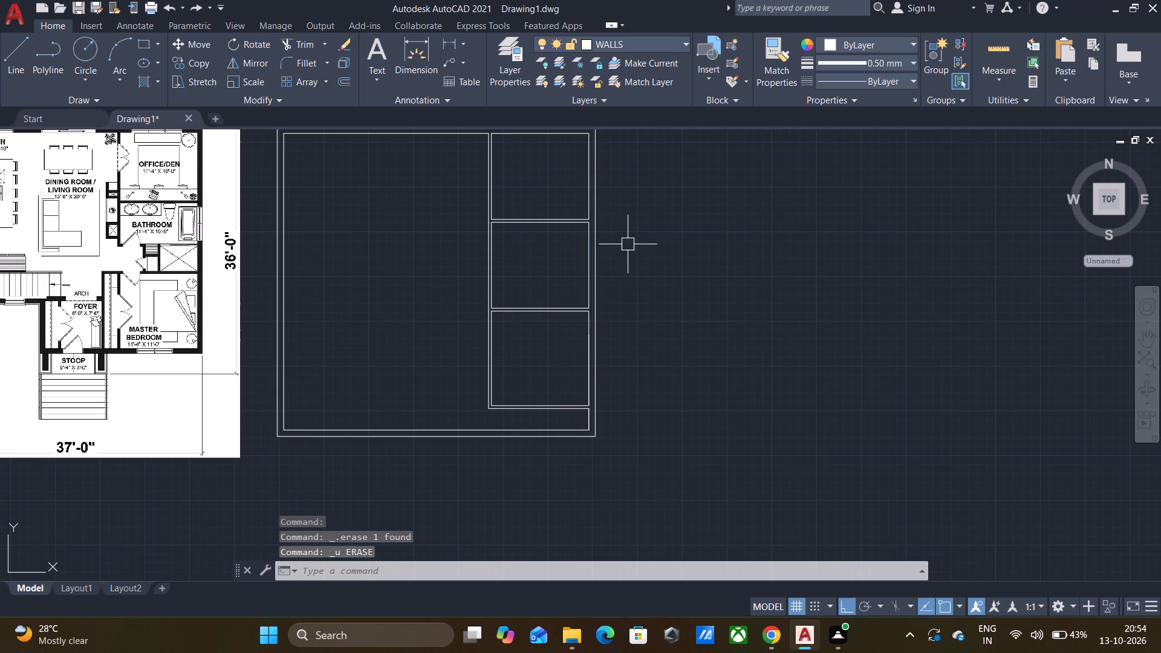
Draw the kitchen's west side line from the house's inner northwest corner 17'10" south along the inner west wall.
middle_click_drag(677, 244, 694, 280)
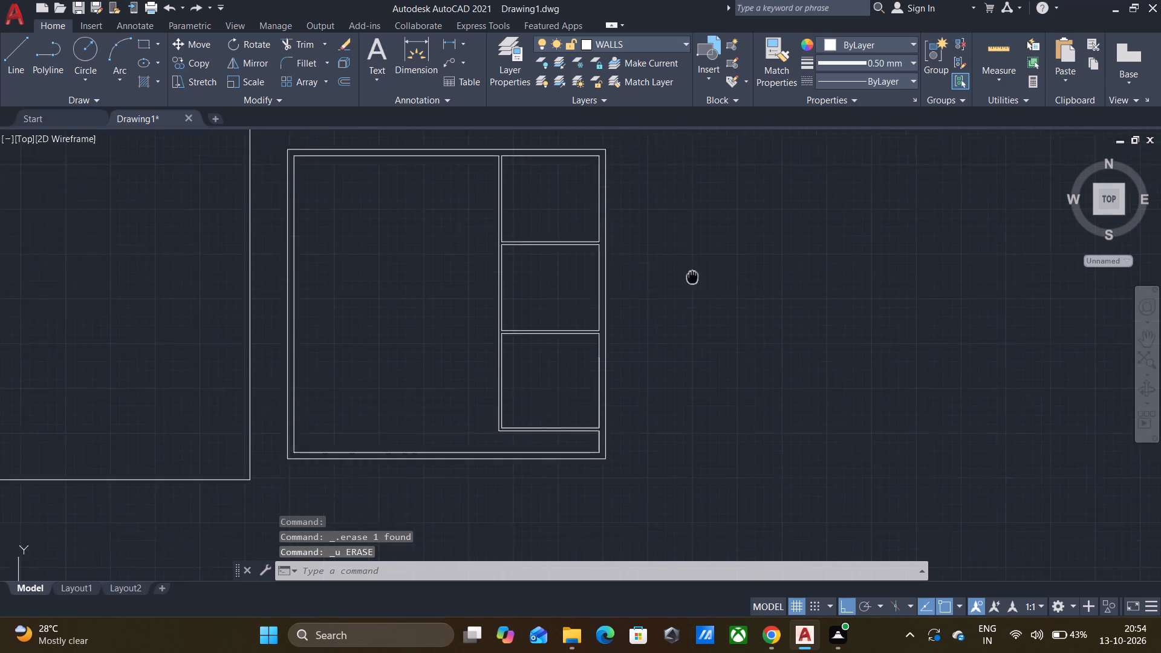
middle_click_drag(694, 280, 696, 282)
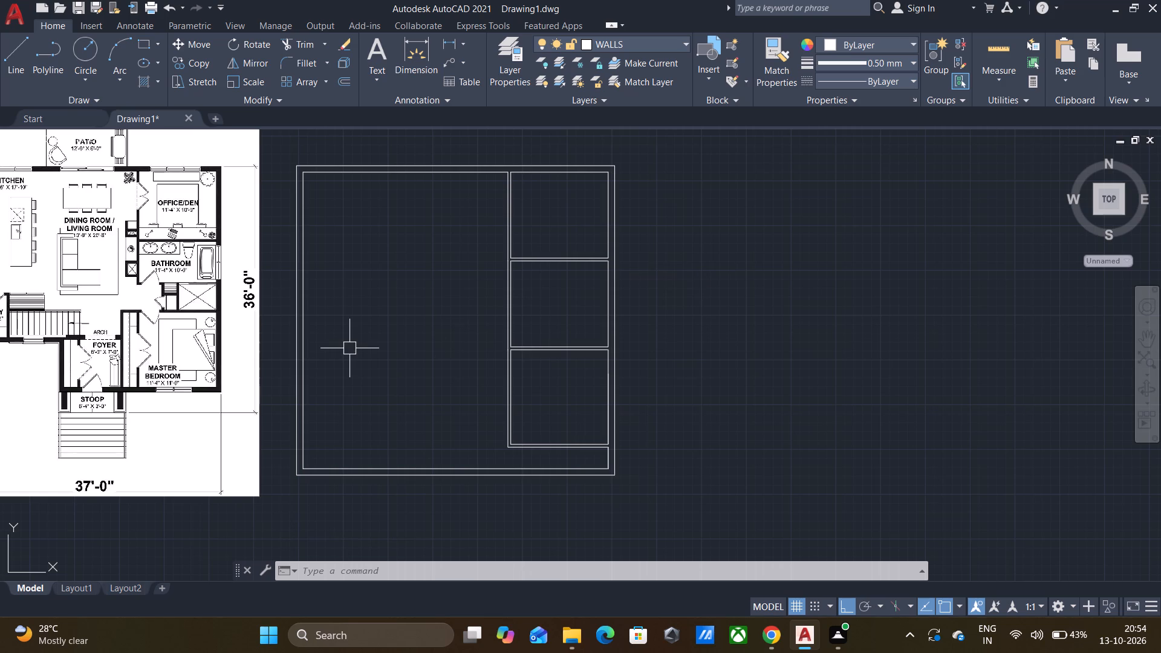
middle_click_drag(378, 313, 383, 316)
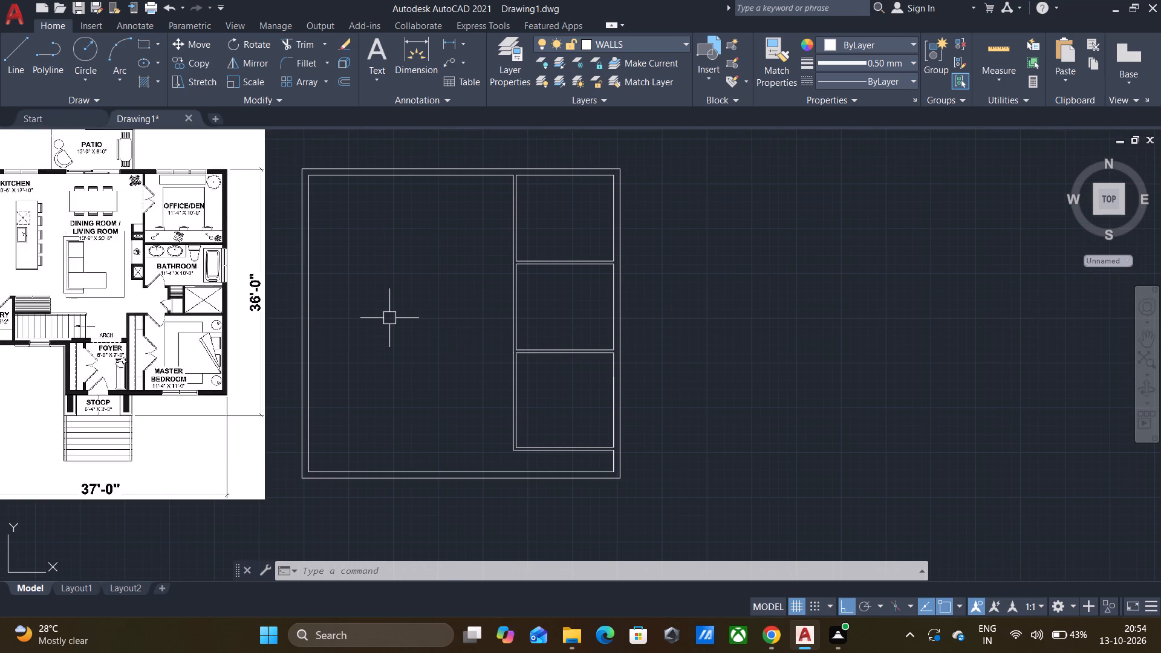
middle_click_drag(389, 318, 471, 363)
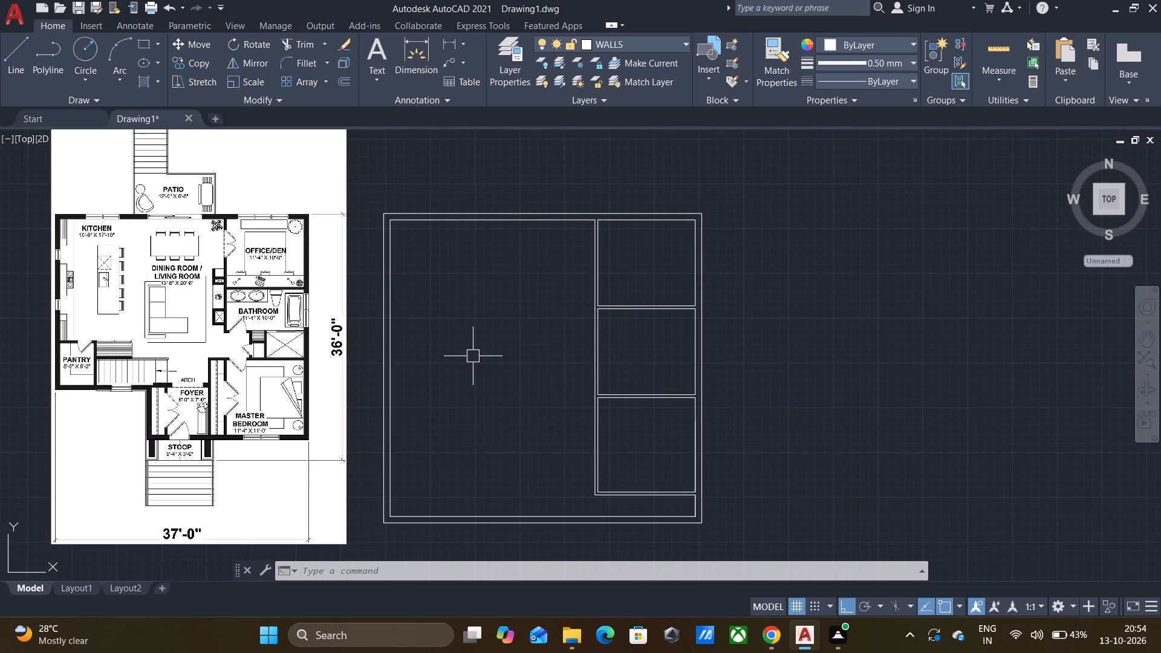
key("l")
key("Return")
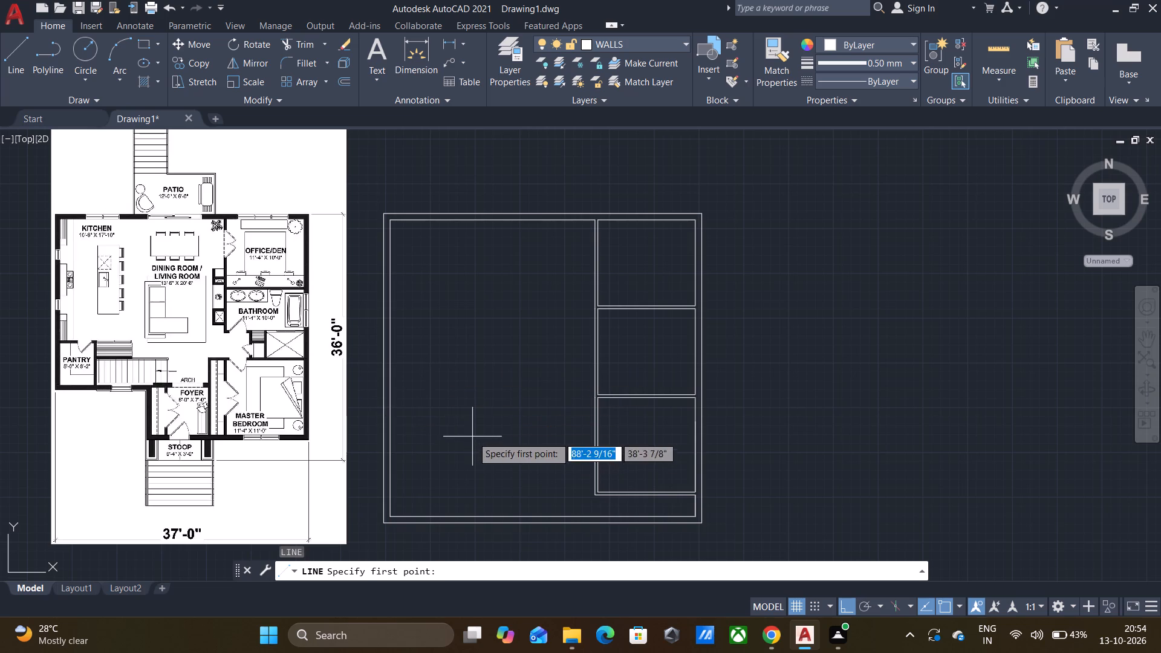
middle_click_drag(472, 436, 472, 386)
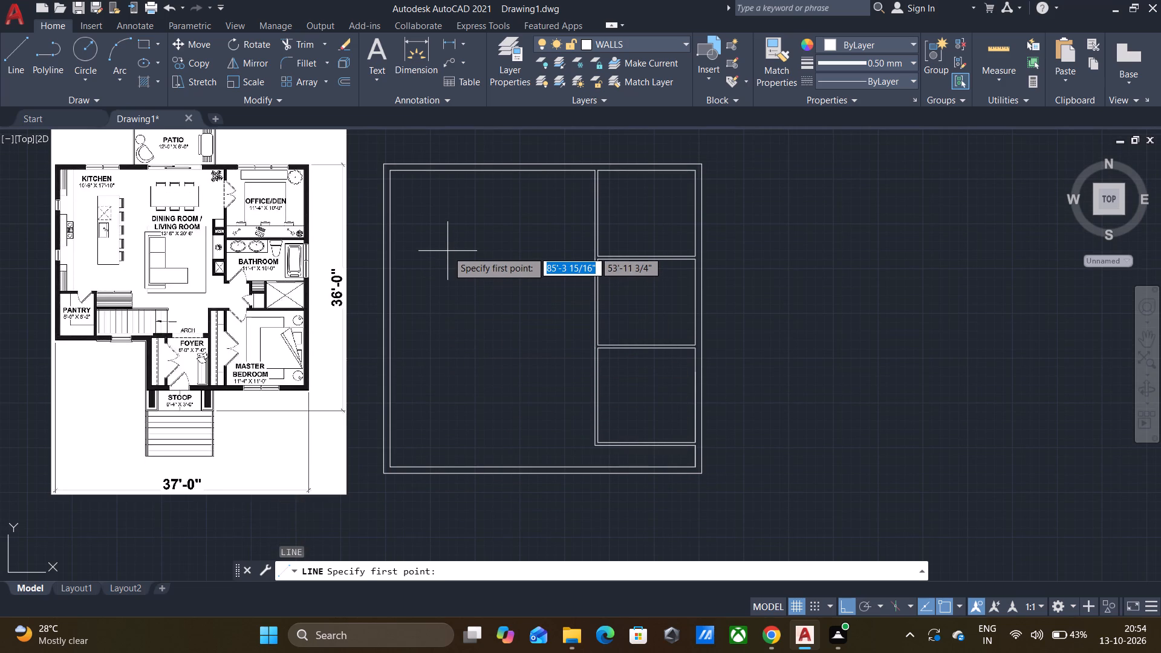
left_click(389, 171)
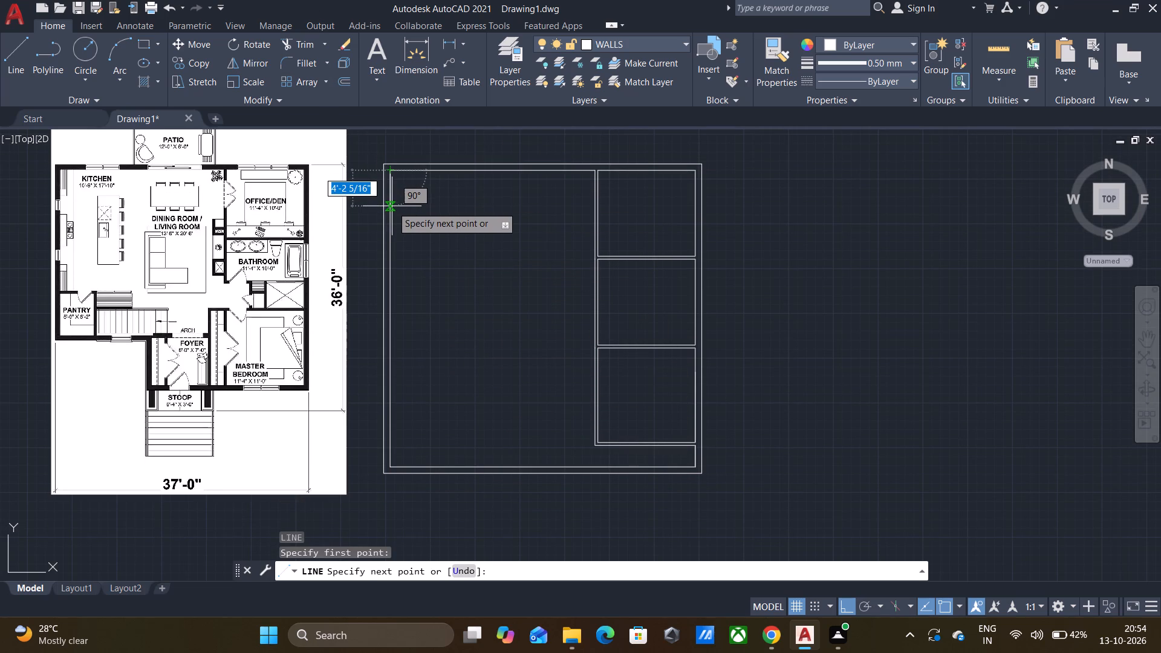
type("17")
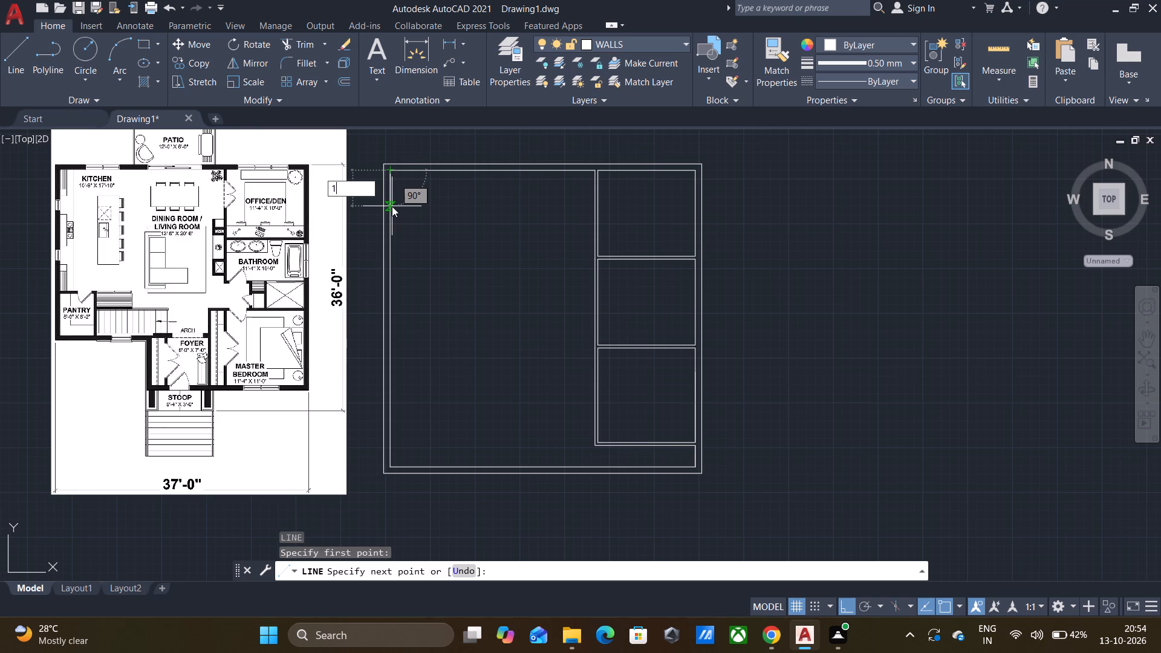
type("'10\"")
key("Return")
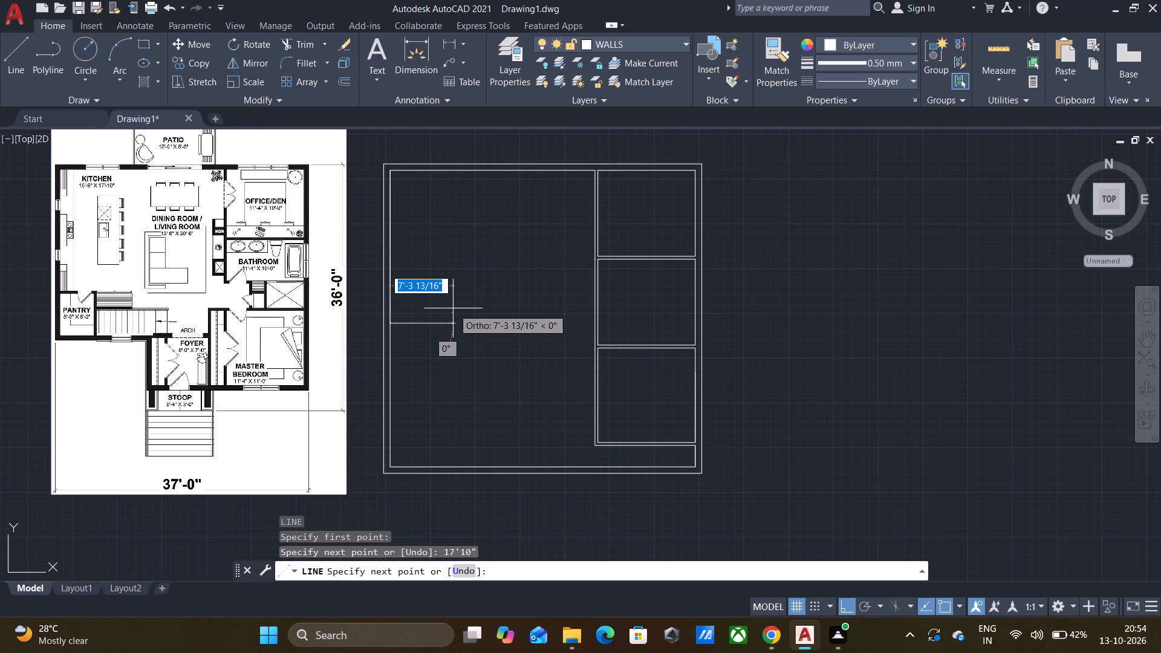
Continue the line from the kitchen's southwest end 5' east and 6'2" south to outline the pantry.
key("5")
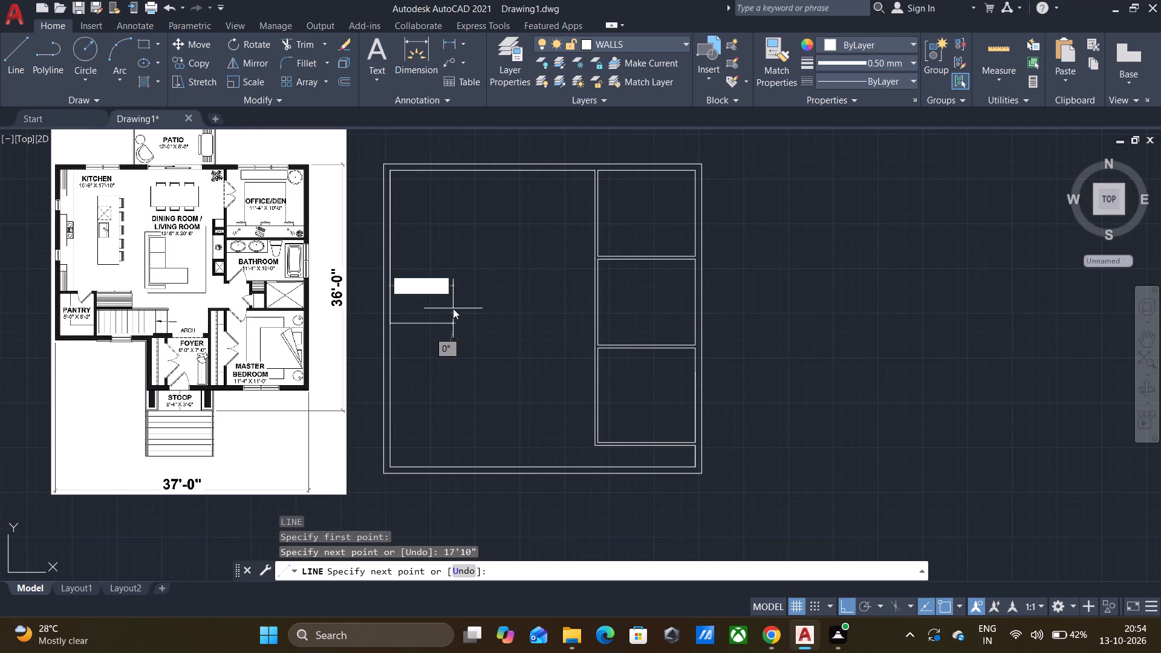
key("apostrophe")
key("Return")
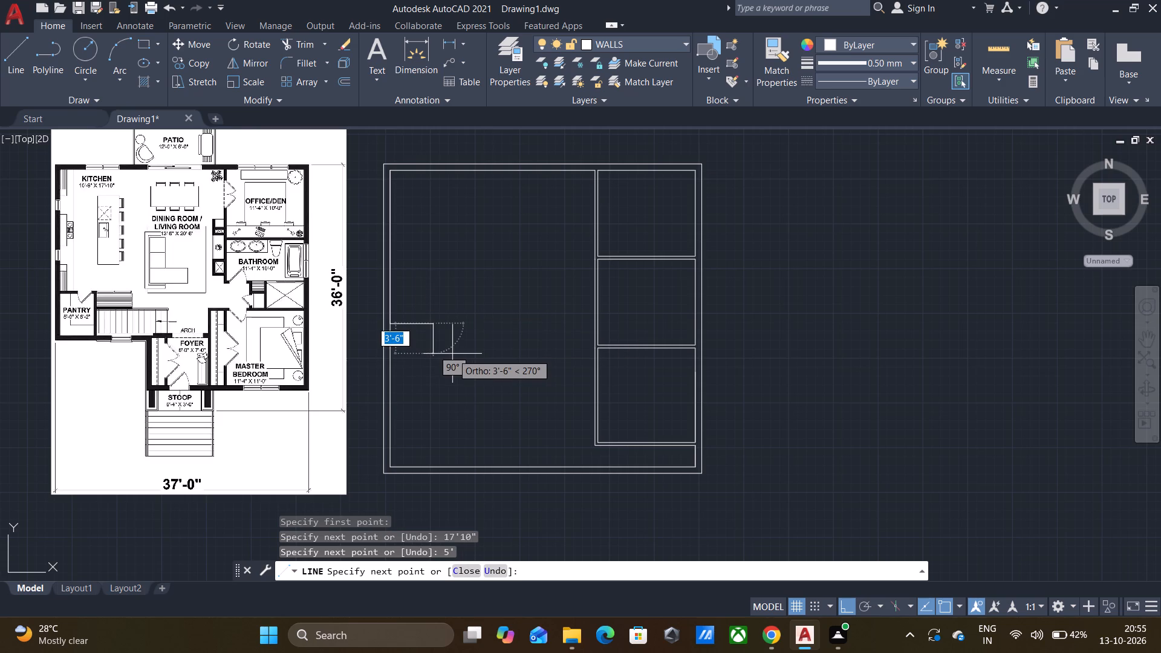
type("6'")
type("2\"")
key("Return")
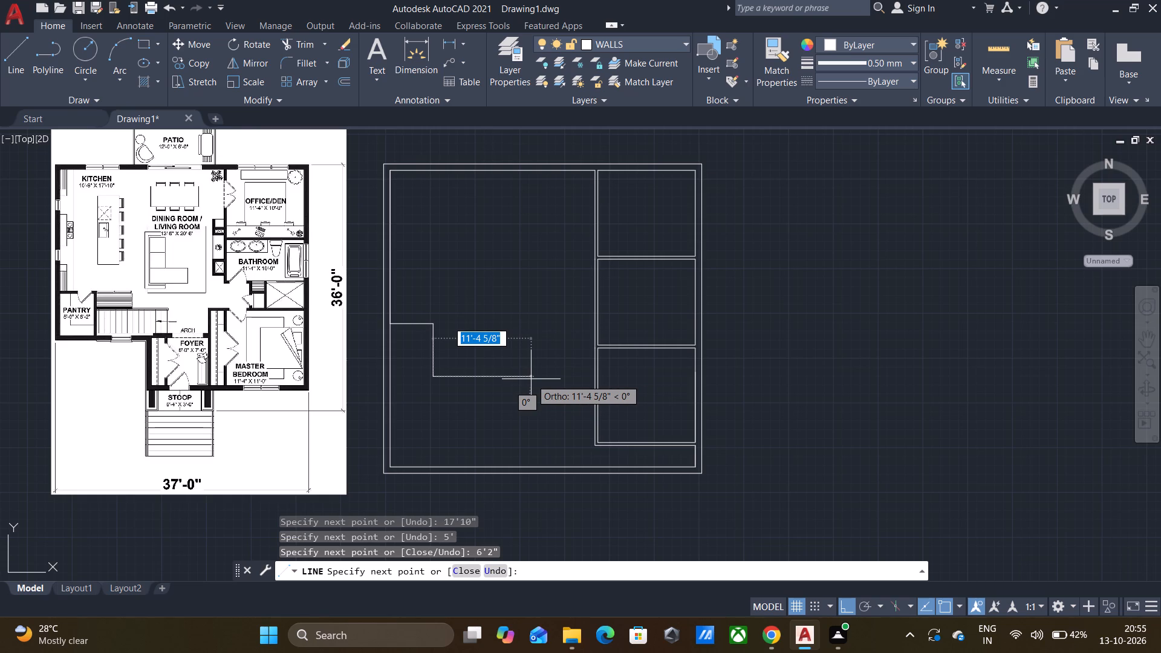
scroll(531, 379, "down", 2)
scroll(531, 379, "up", 1)
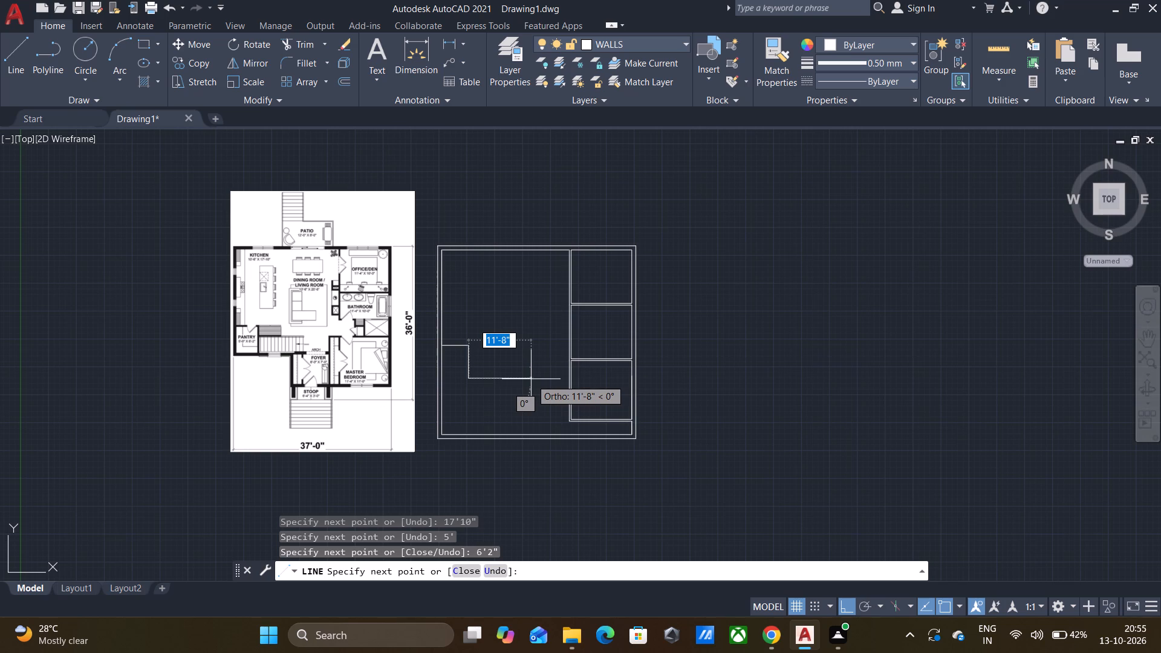
scroll(531, 379, "up", 1)
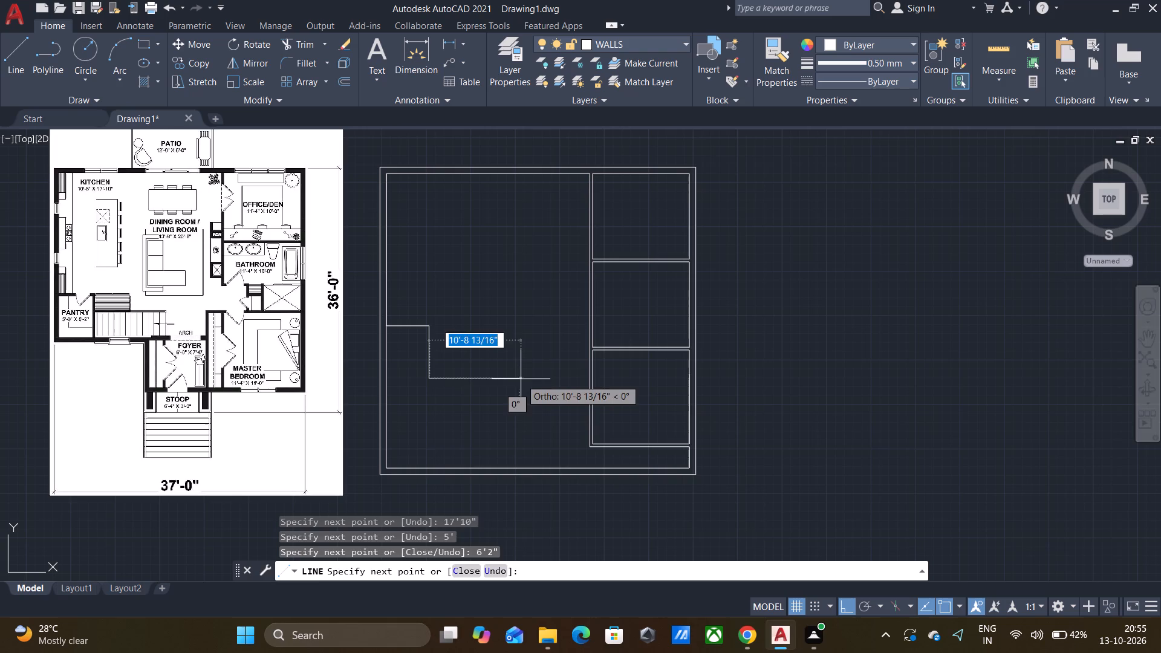
key("Escape")
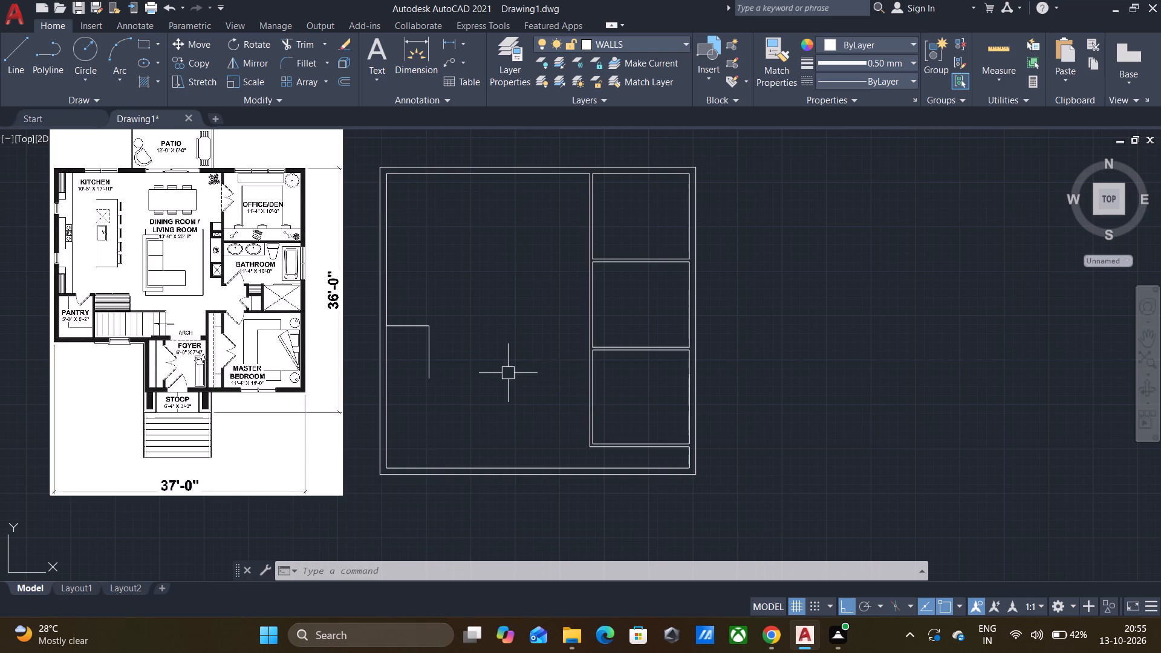
Offset the pantry's north line 4" to the south and its east line 4" to the west.
key("o")
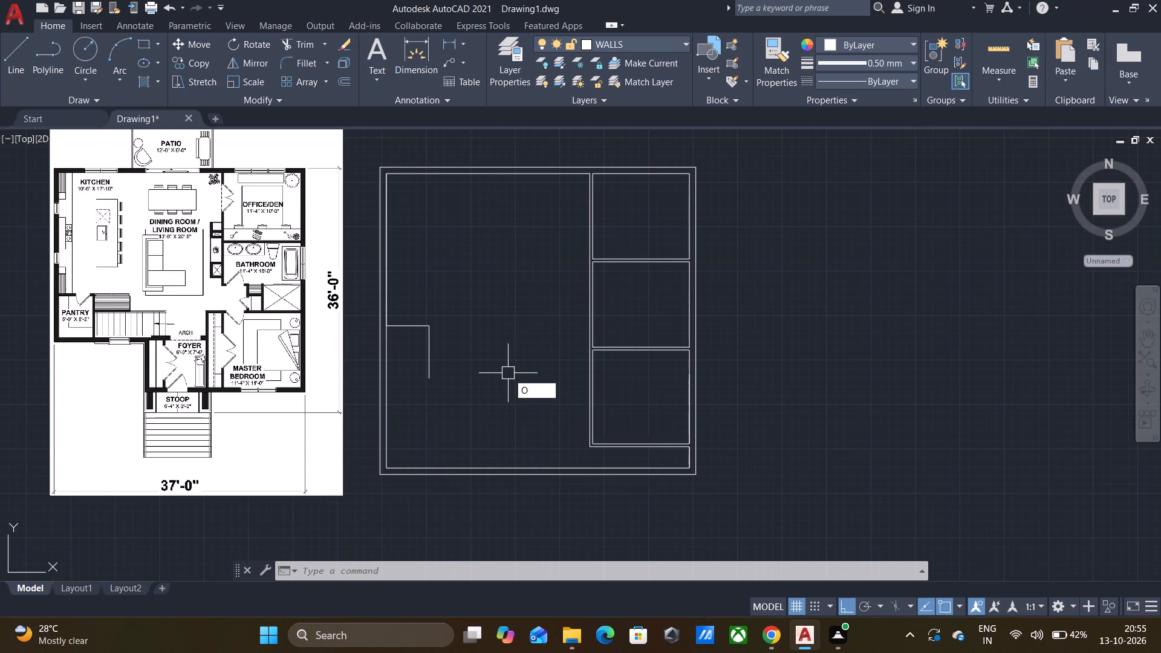
left_click(550, 410)
type("4\"")
key("Return")
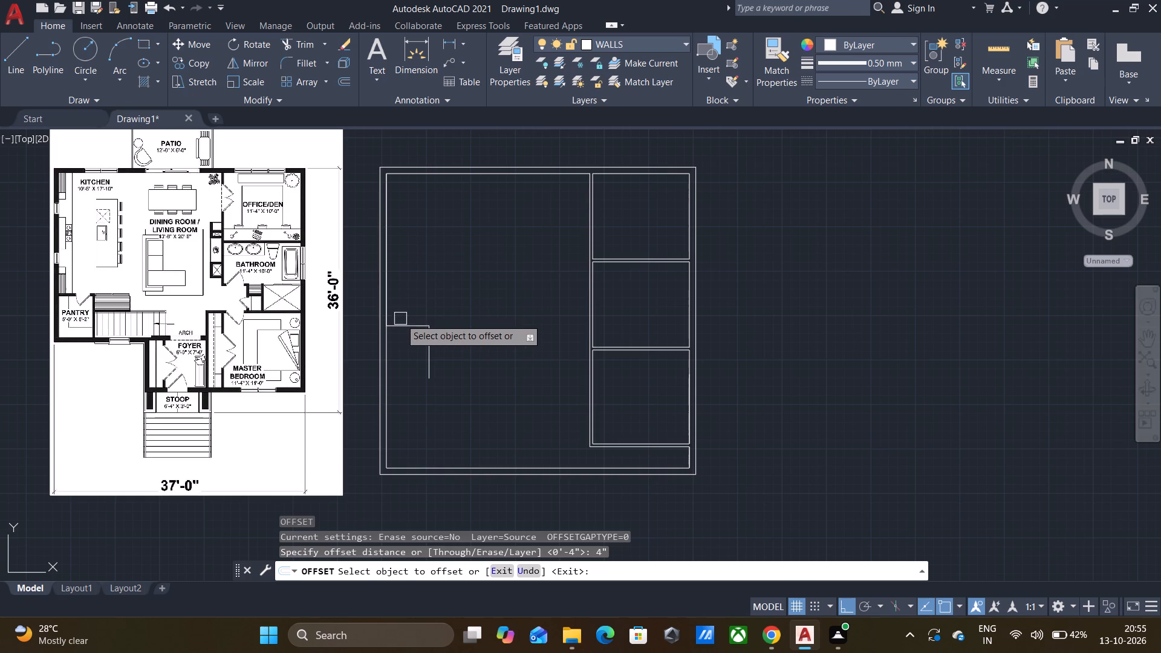
left_click(405, 328)
left_click(395, 361)
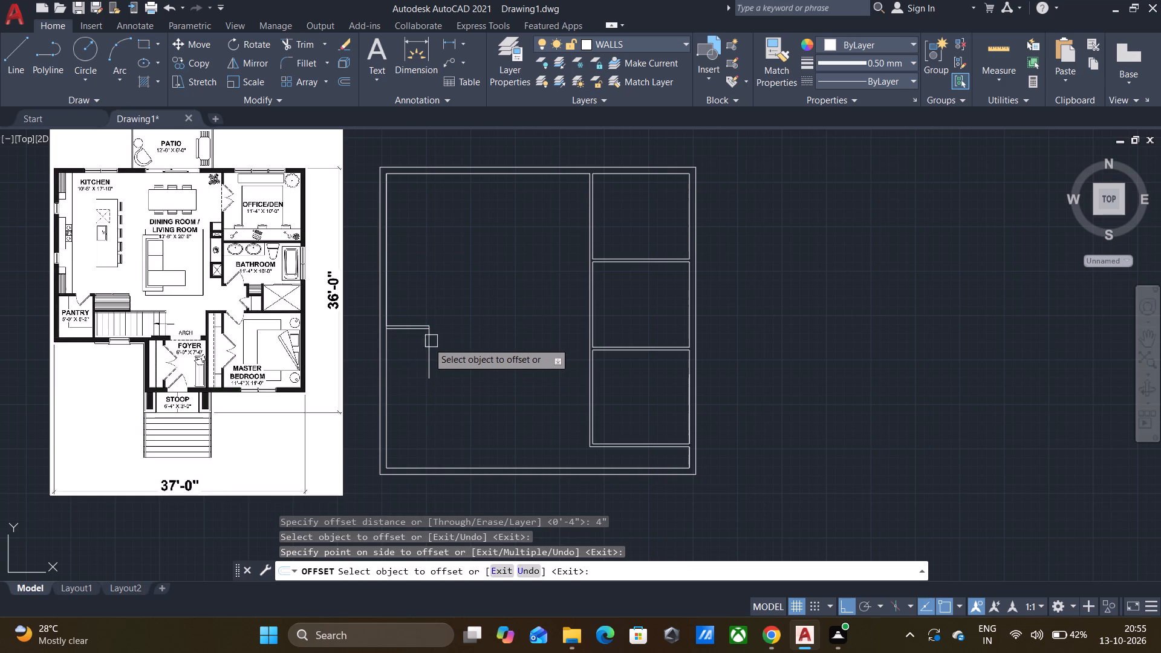
left_click_drag(424, 348, 408, 353)
left_click(391, 358)
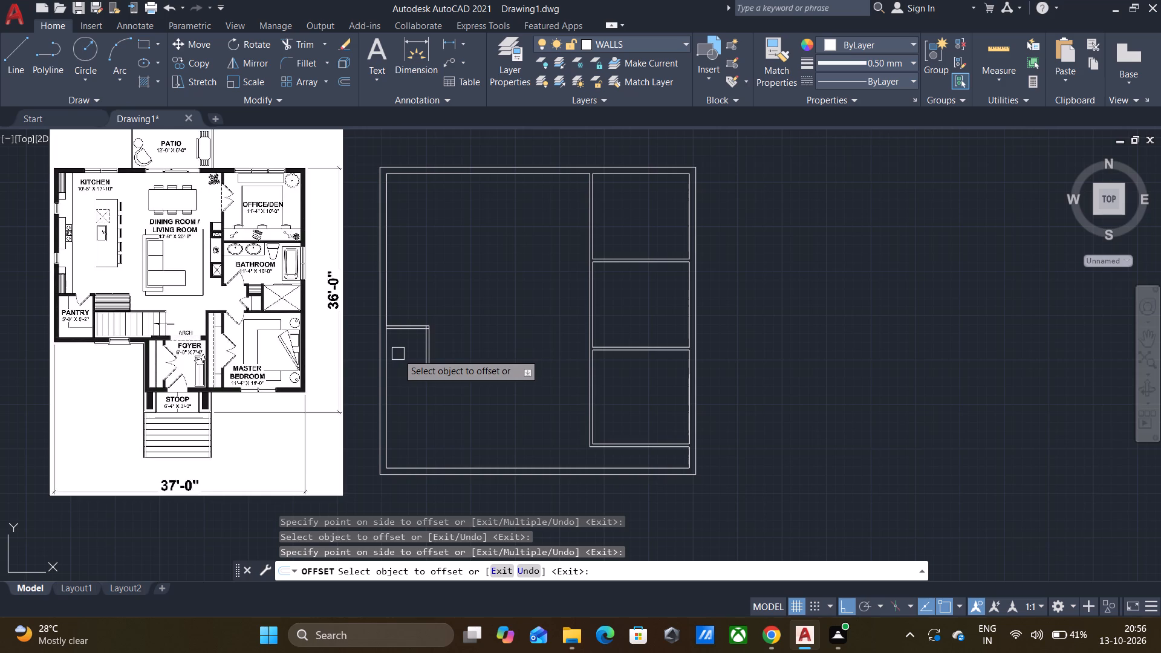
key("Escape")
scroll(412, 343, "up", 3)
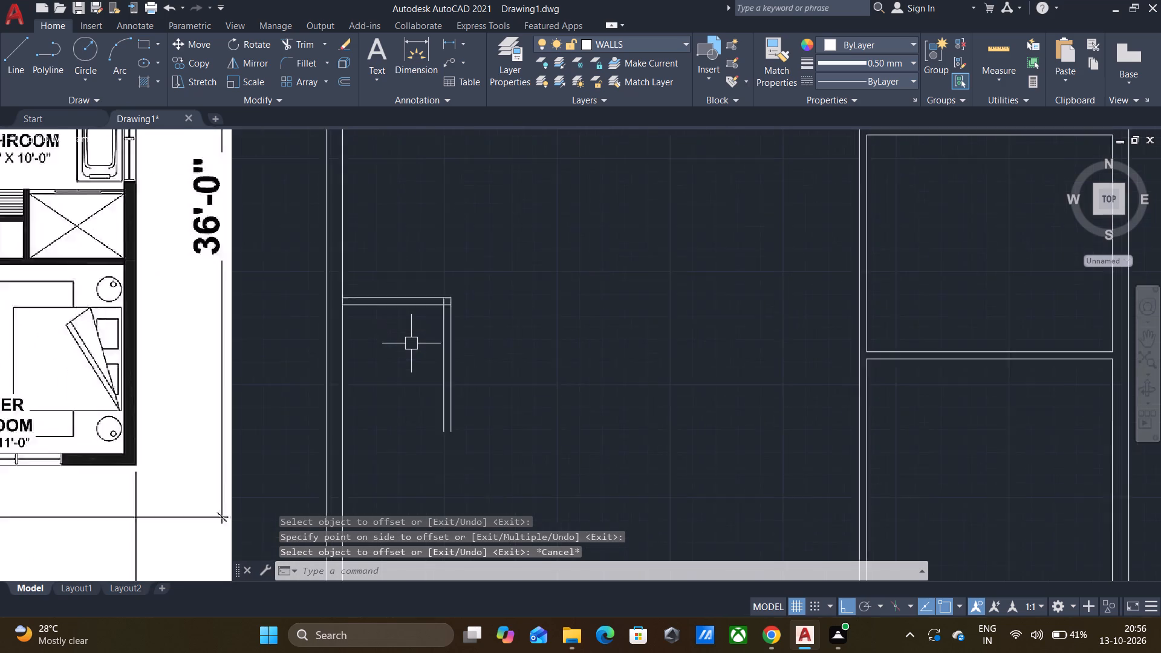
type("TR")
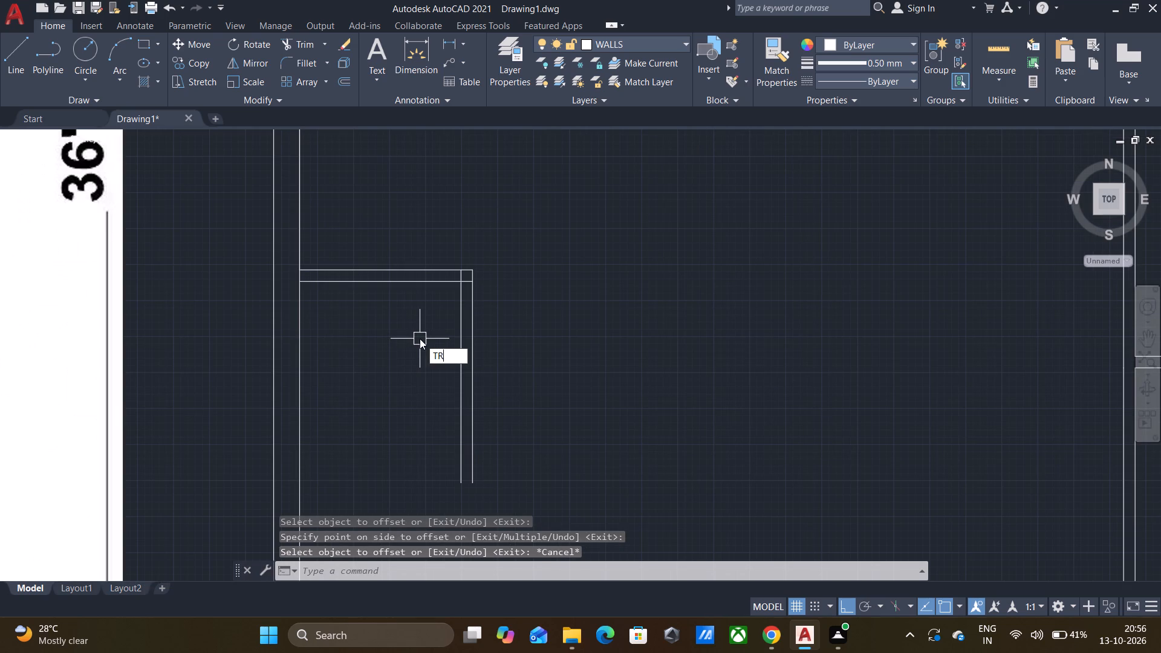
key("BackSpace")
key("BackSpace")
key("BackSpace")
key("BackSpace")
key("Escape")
Measure the pantry along its inner north line, and its east line from the northeast corner down to the south end.
key("d")
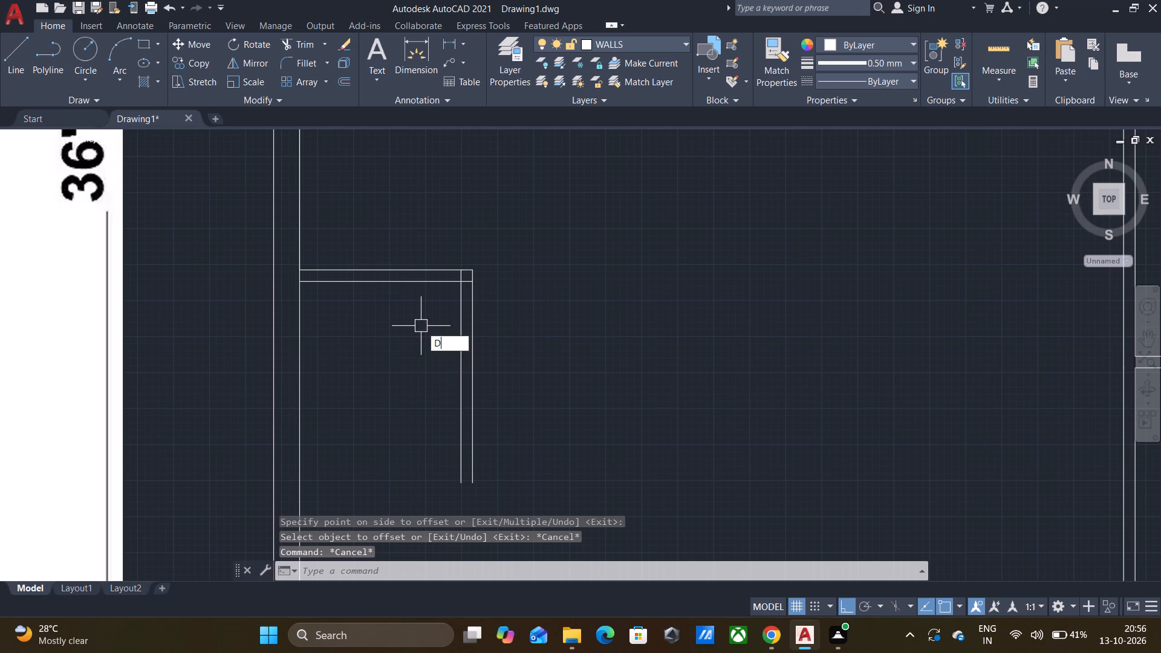
left_click(471, 375)
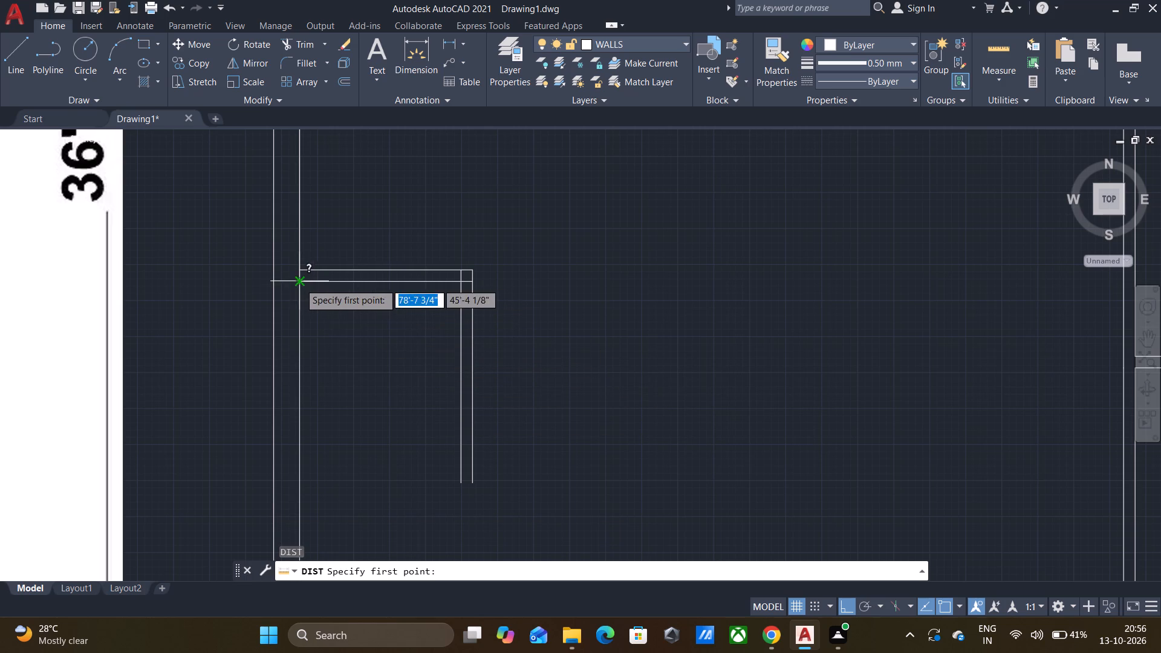
left_click(299, 283)
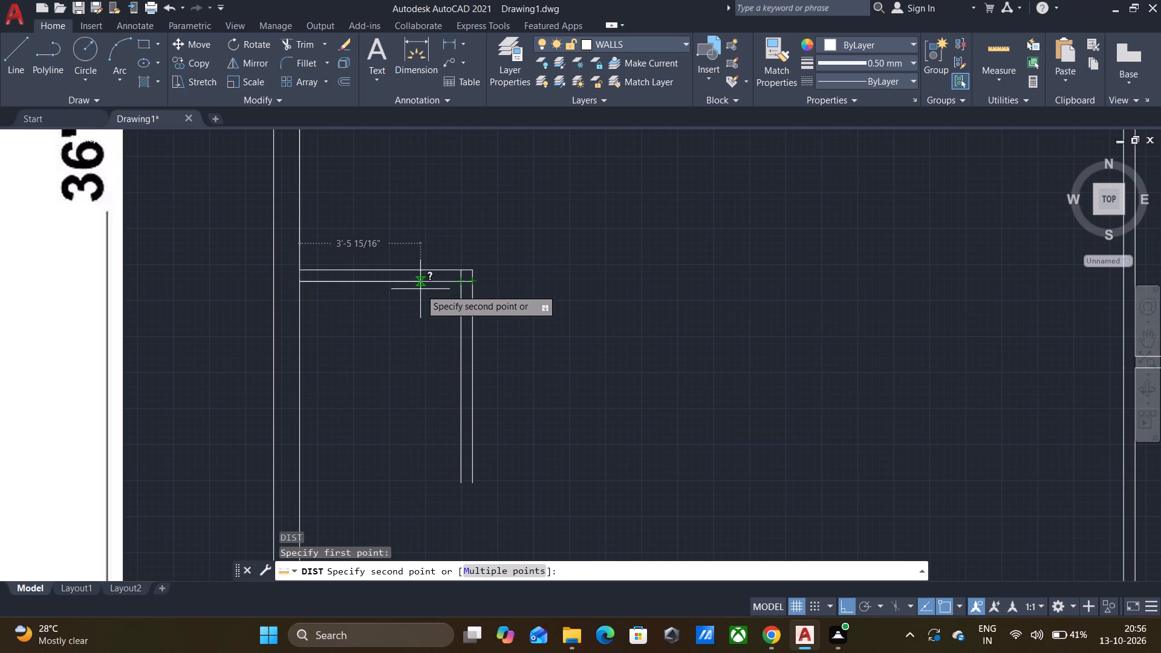
key("Escape")
key("space")
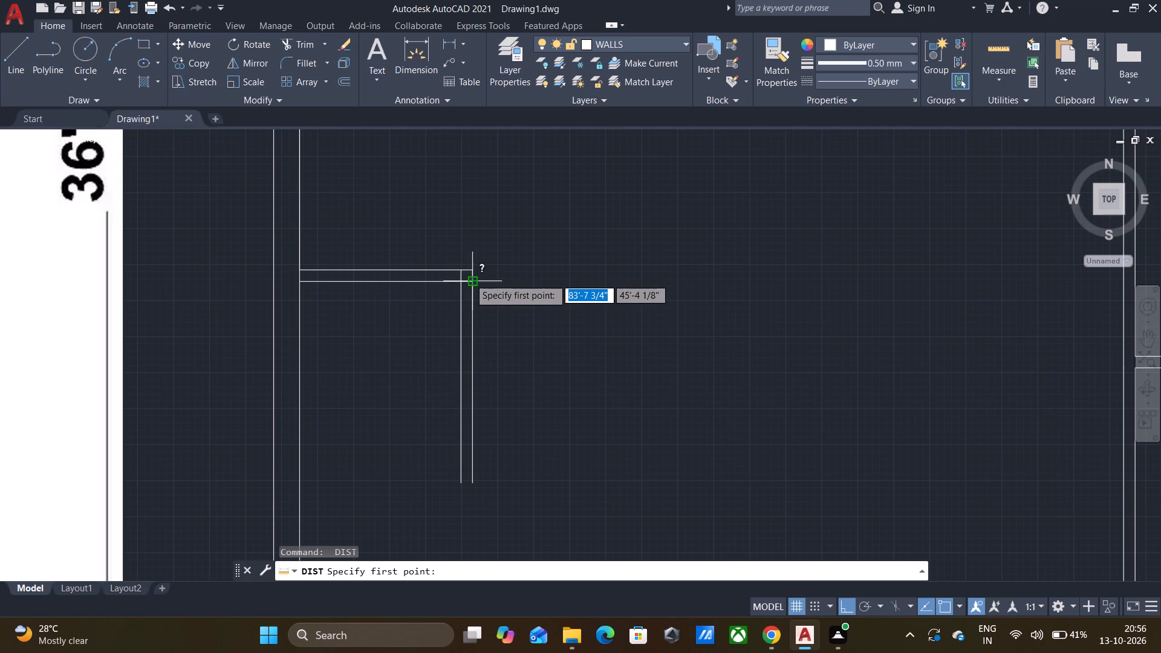
left_click(470, 267)
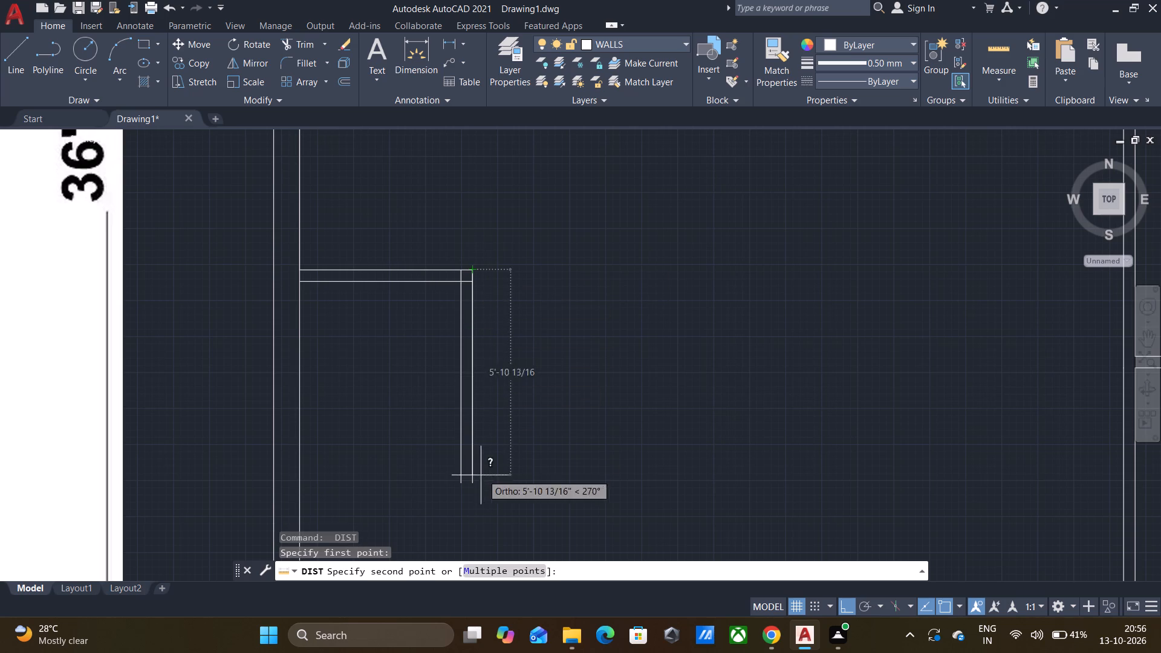
scroll(469, 481, "down", 2)
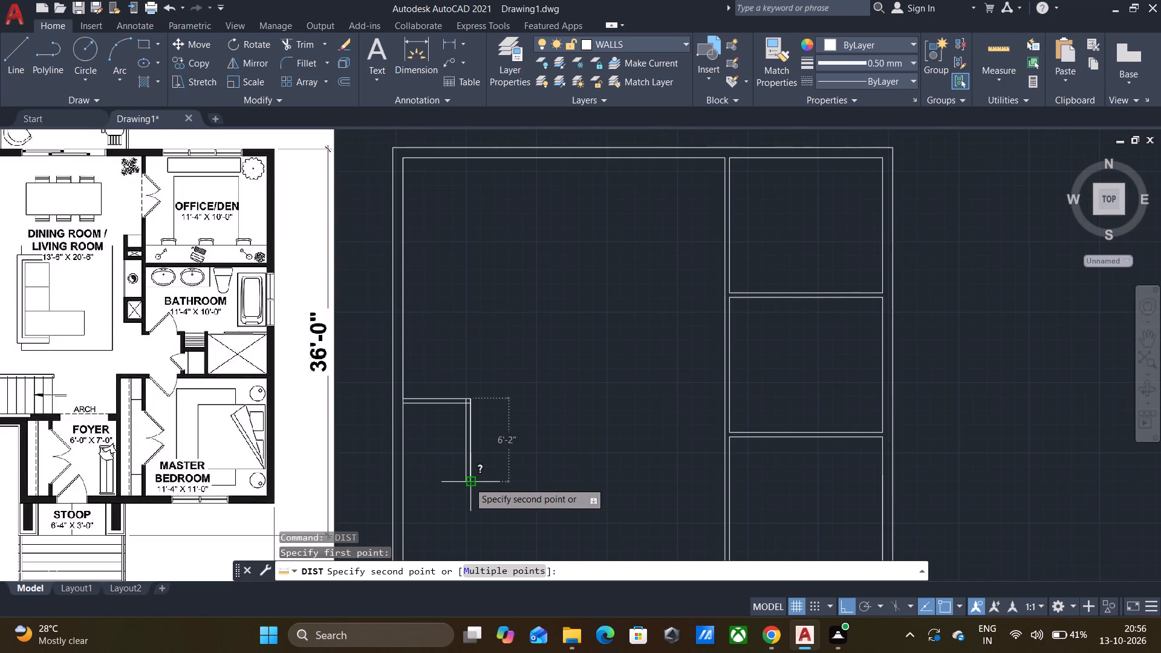
scroll(469, 482, "down", 1)
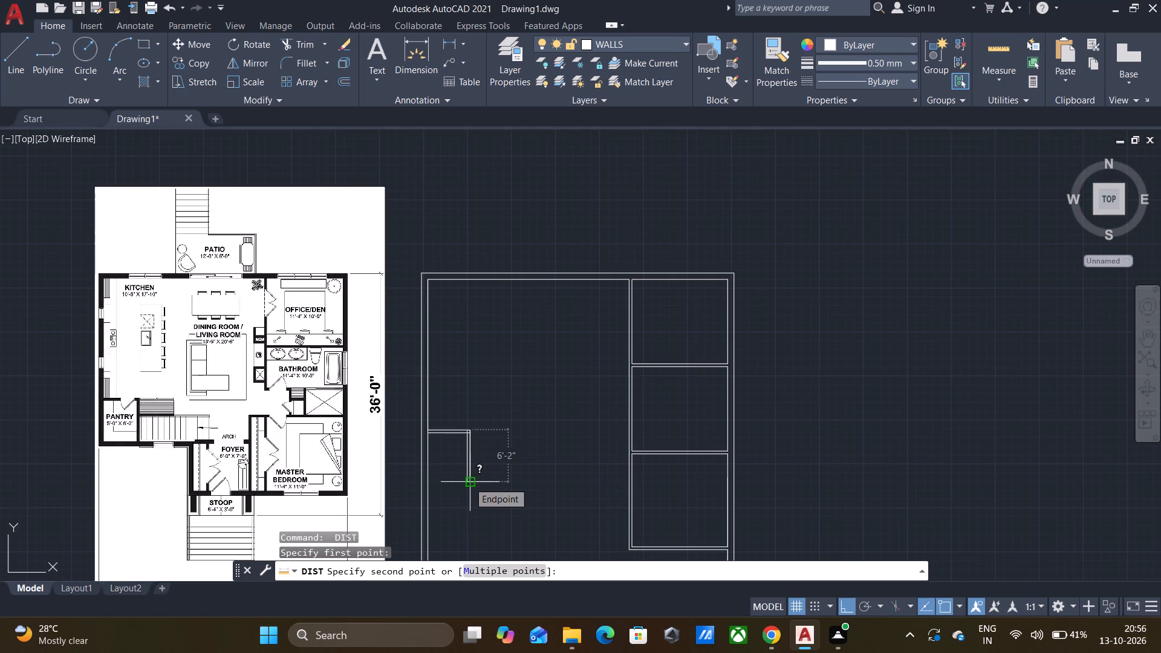
key("Escape")
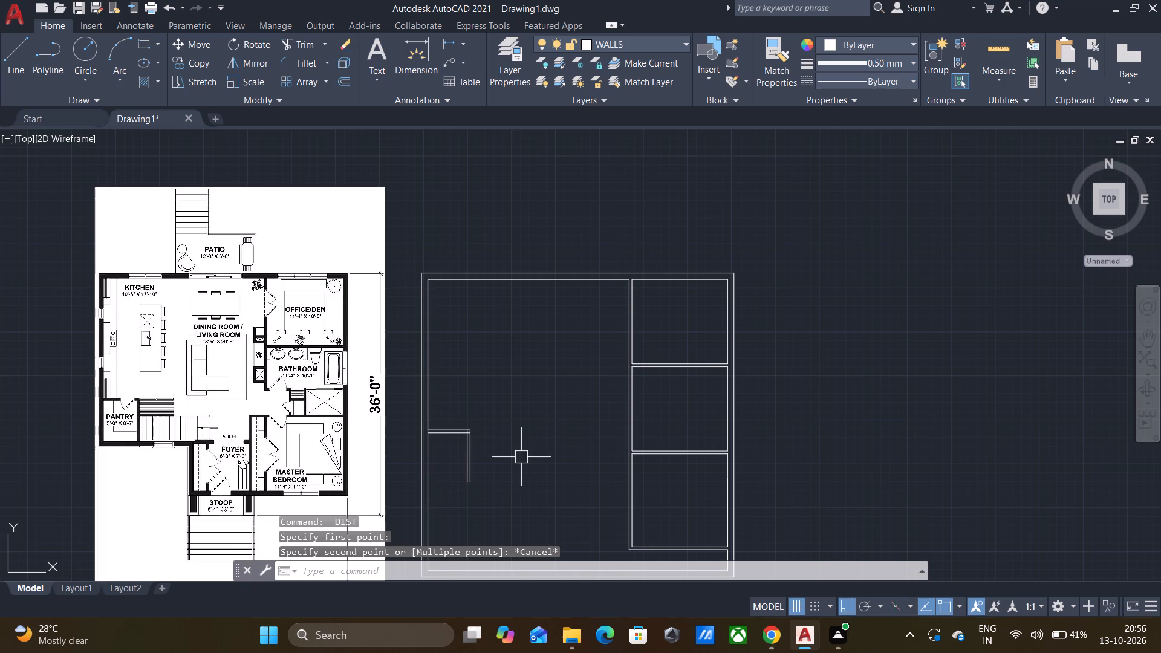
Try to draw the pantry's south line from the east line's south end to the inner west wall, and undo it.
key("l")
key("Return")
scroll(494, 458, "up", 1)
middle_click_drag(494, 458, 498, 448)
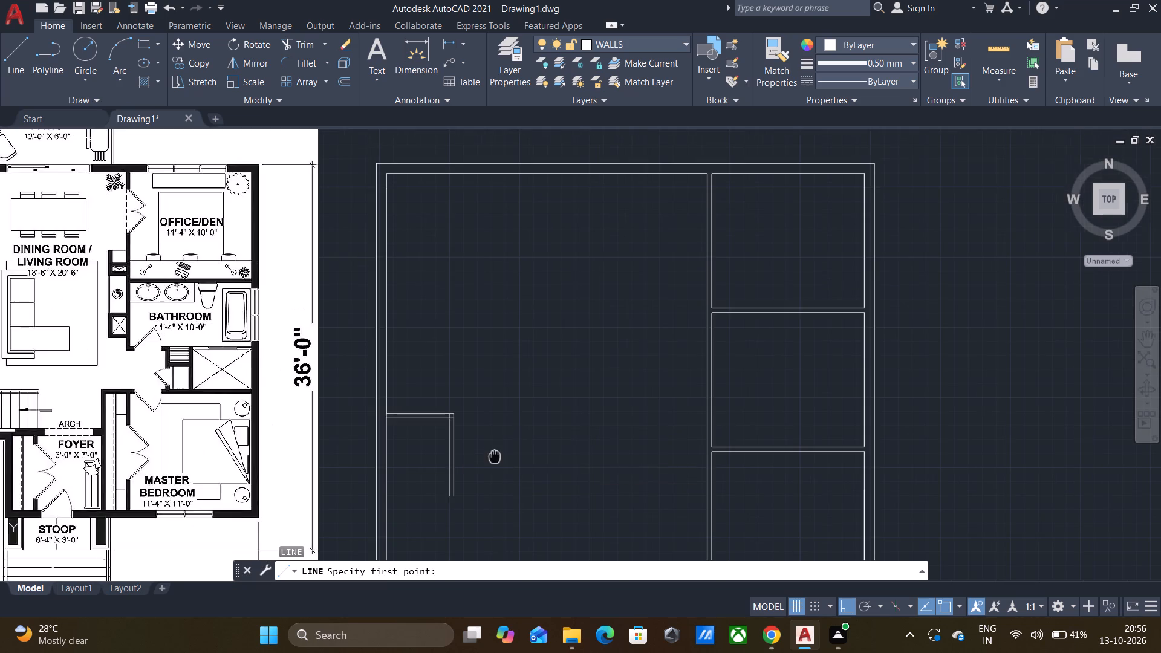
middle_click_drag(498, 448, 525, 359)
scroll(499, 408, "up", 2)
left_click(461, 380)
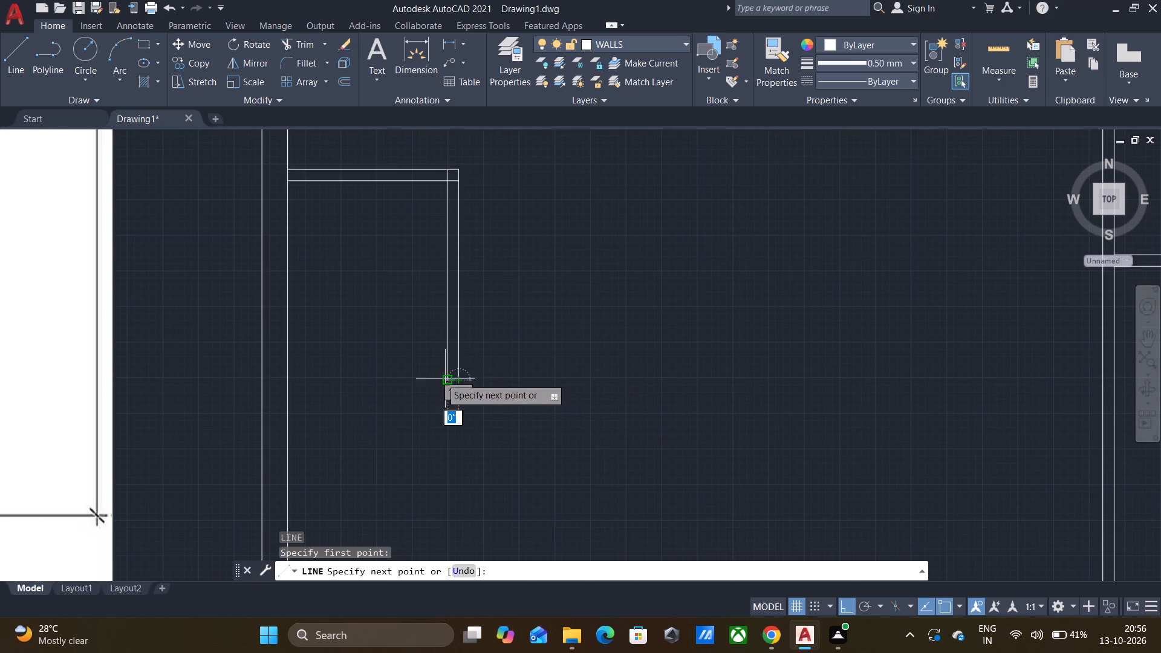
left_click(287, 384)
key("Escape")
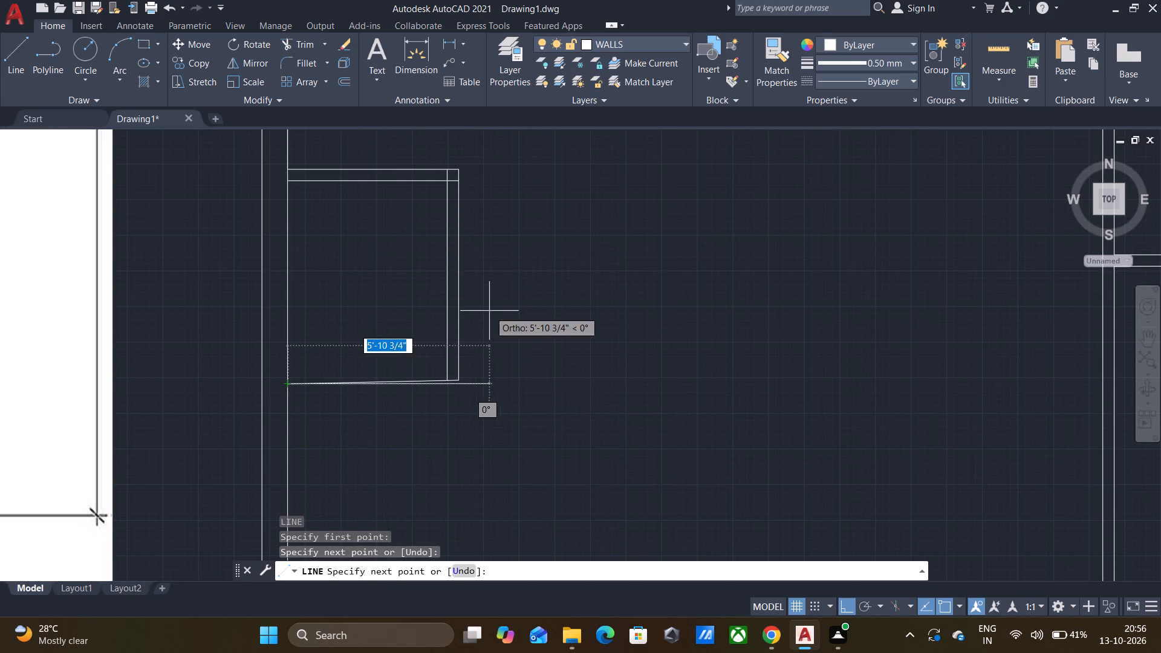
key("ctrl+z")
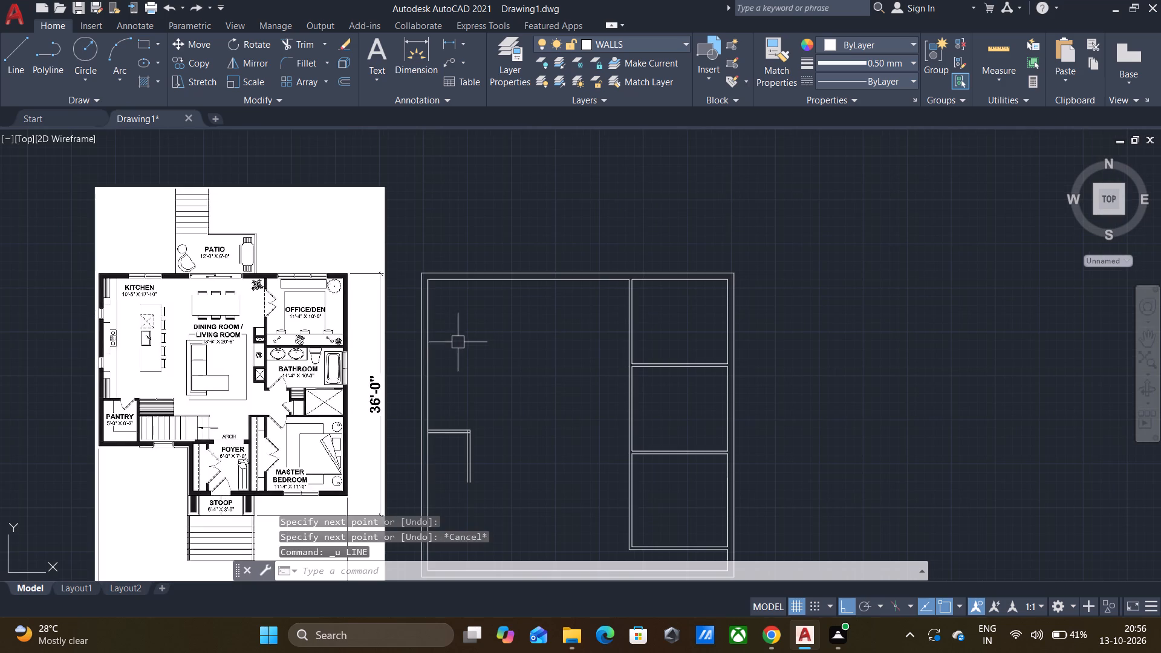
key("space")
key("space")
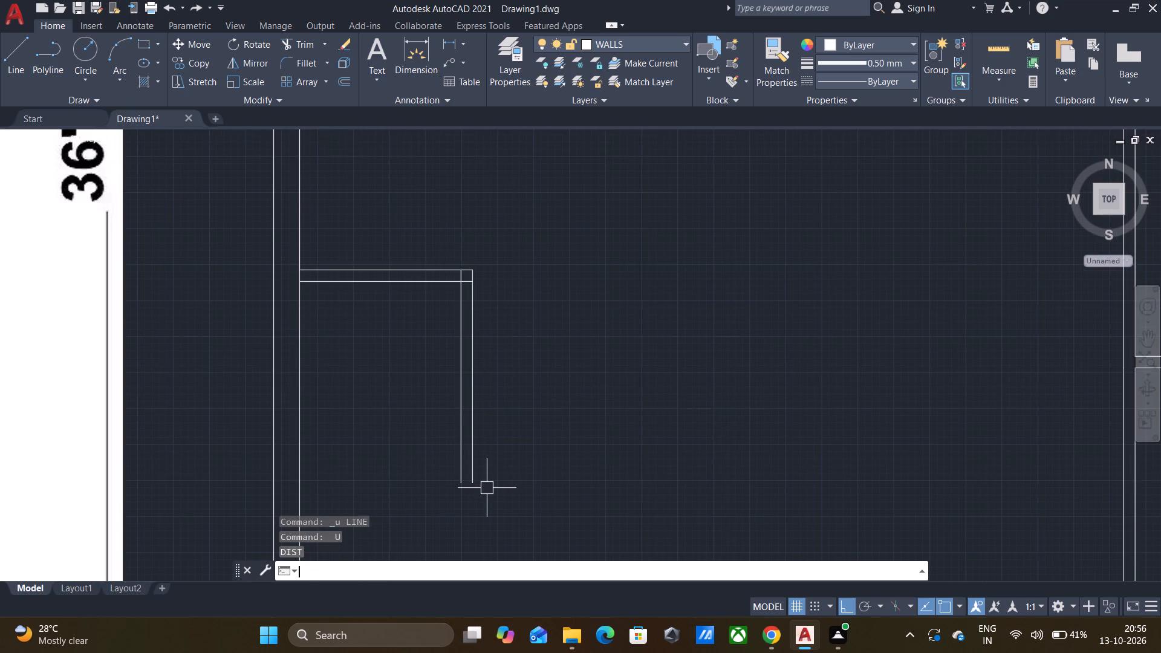
Draw the pantry's south line about 5' long, from the east line's south end west to the inner west wall.
key("l")
key("Return")
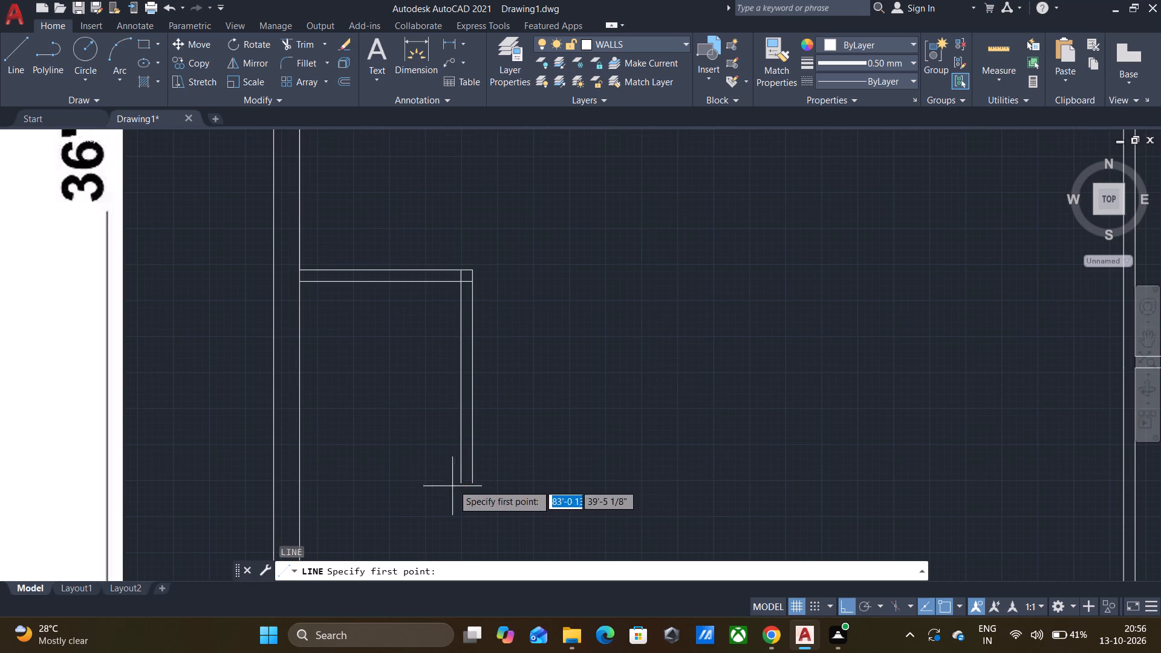
left_click(471, 482)
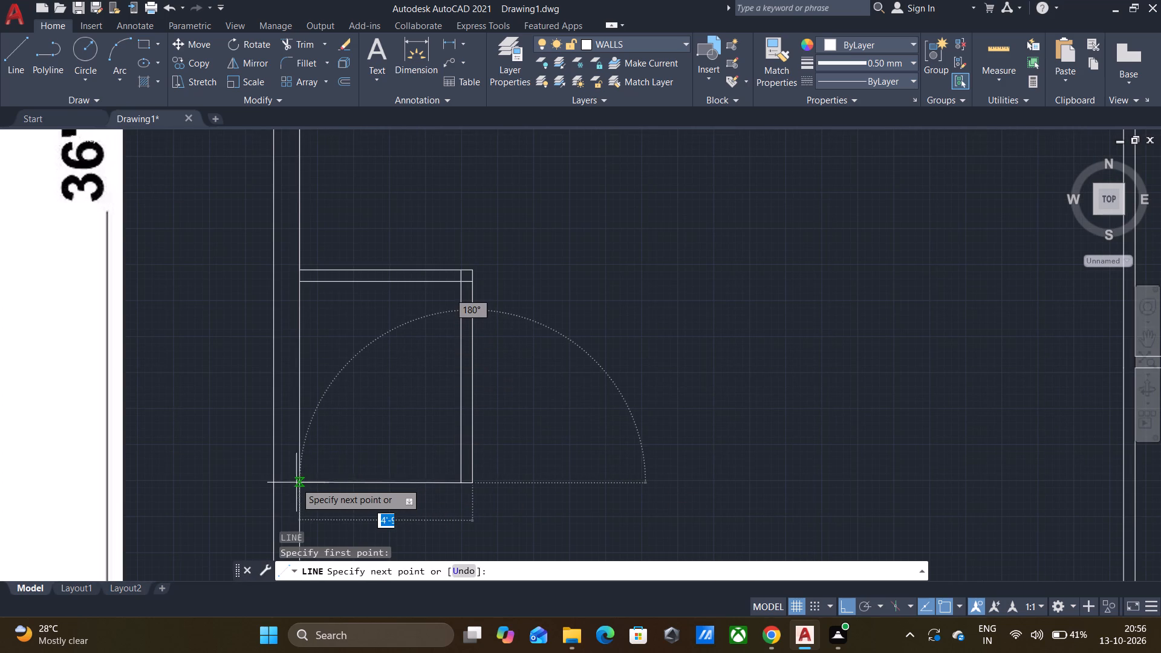
left_click(300, 483)
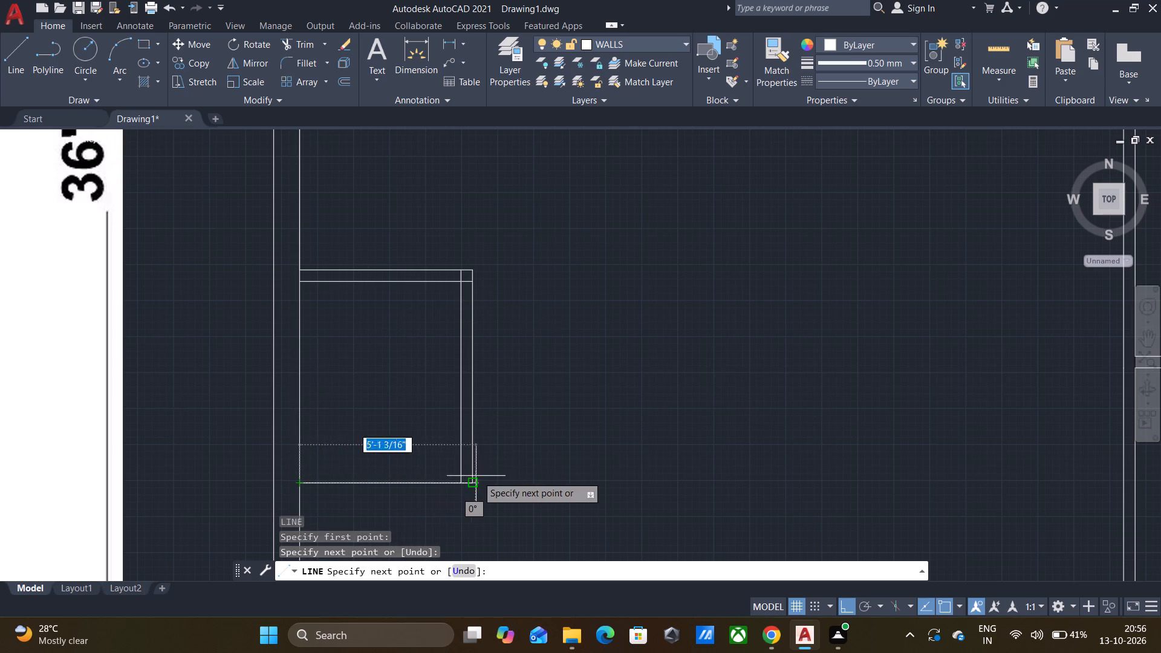
scroll(500, 475, "up", 2)
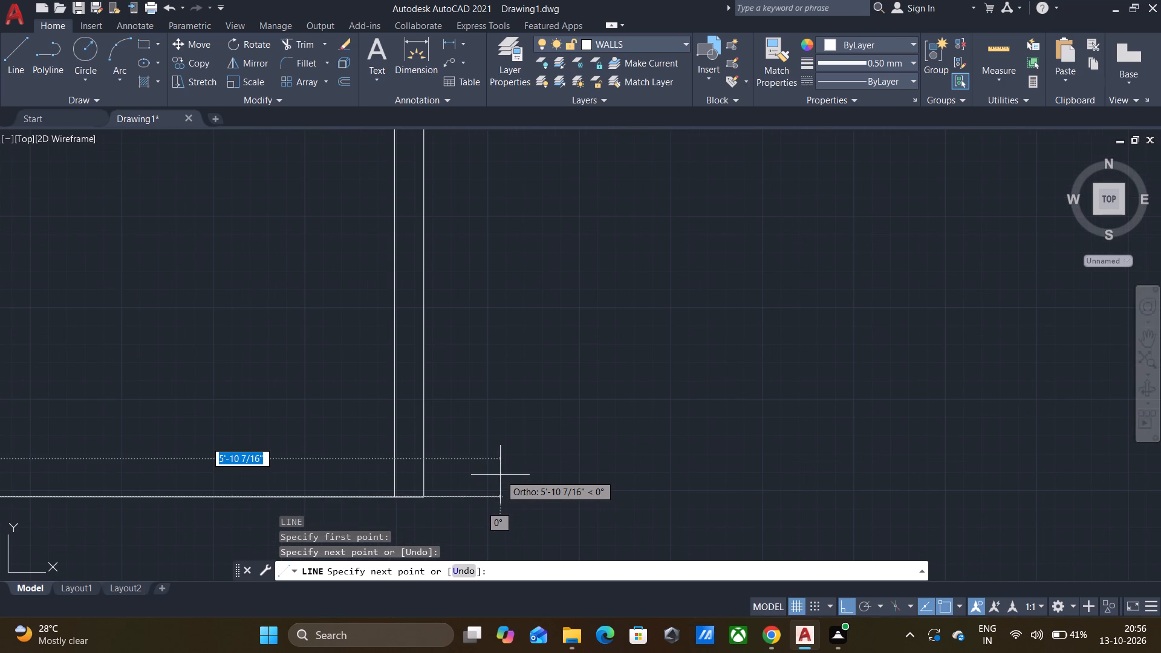
scroll(500, 475, "down", 1)
key("Escape")
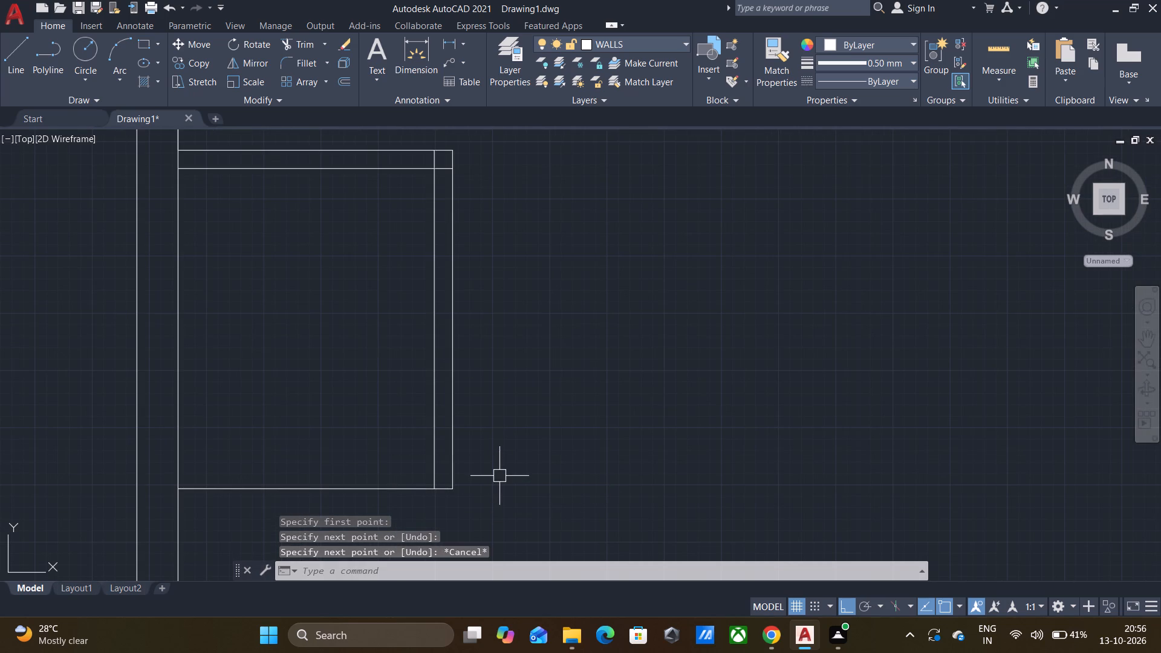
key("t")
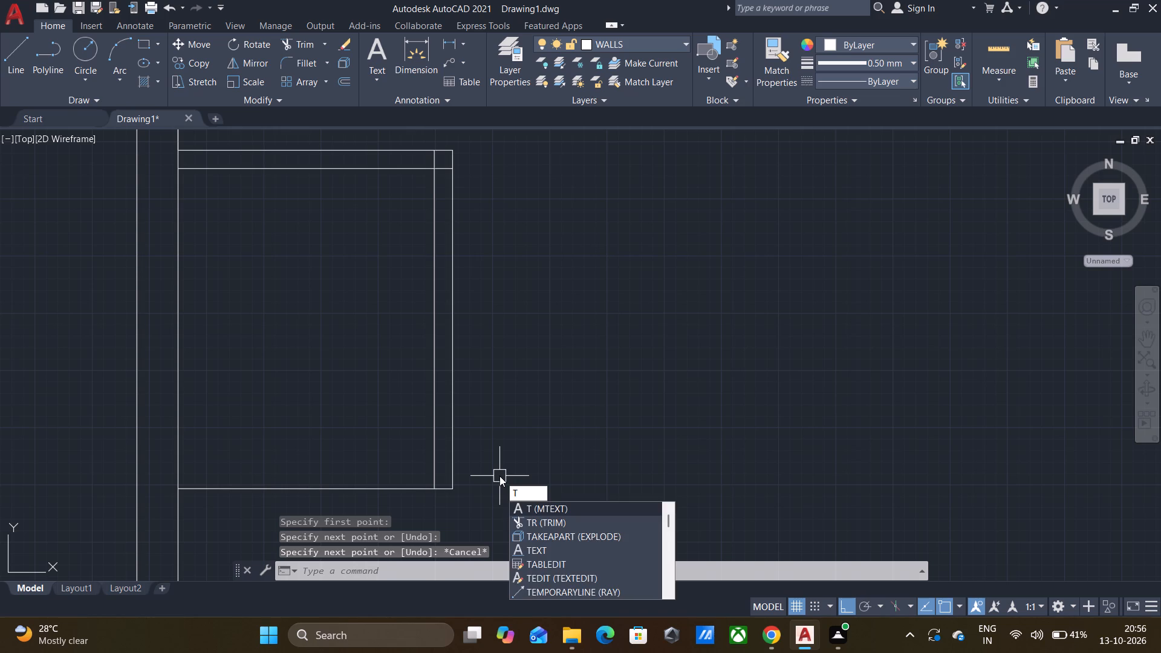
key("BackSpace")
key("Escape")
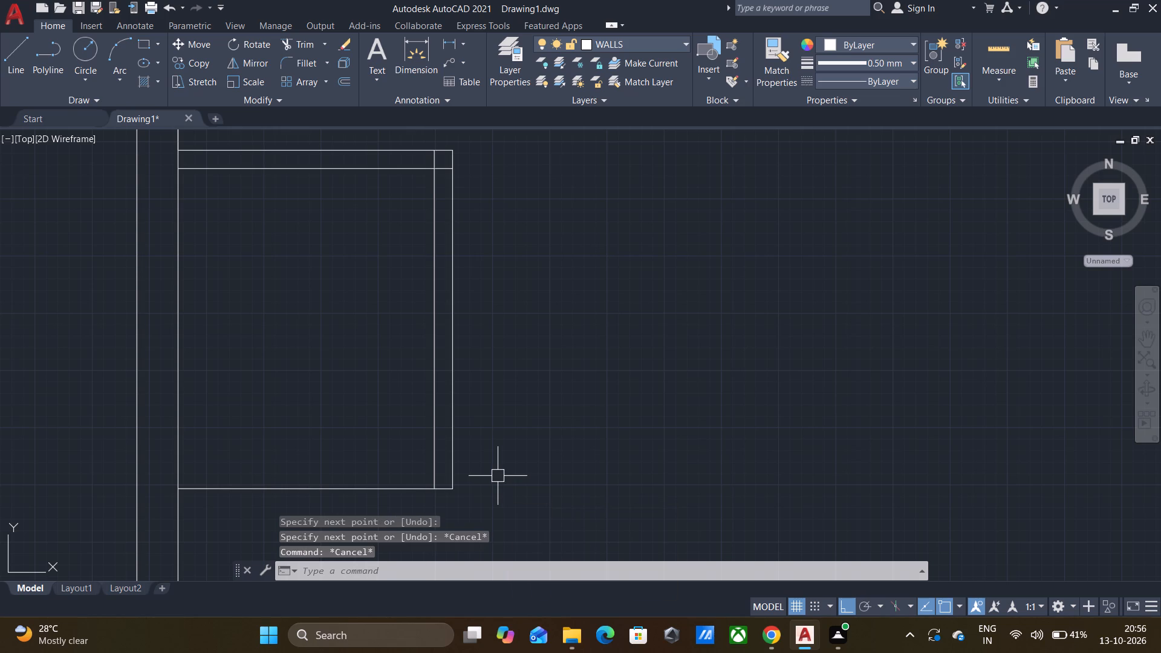
Offset the pantry's south line 4" to the north, into the room.
key("o")
key("Return")
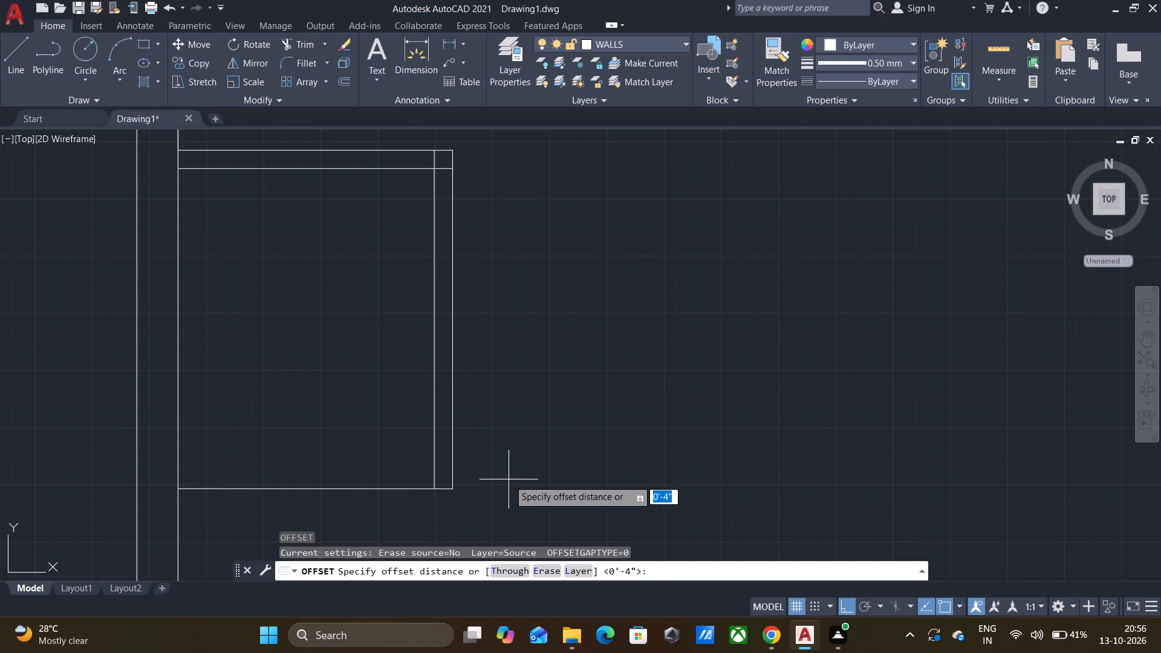
key("Return")
left_click(391, 488)
left_click(395, 421)
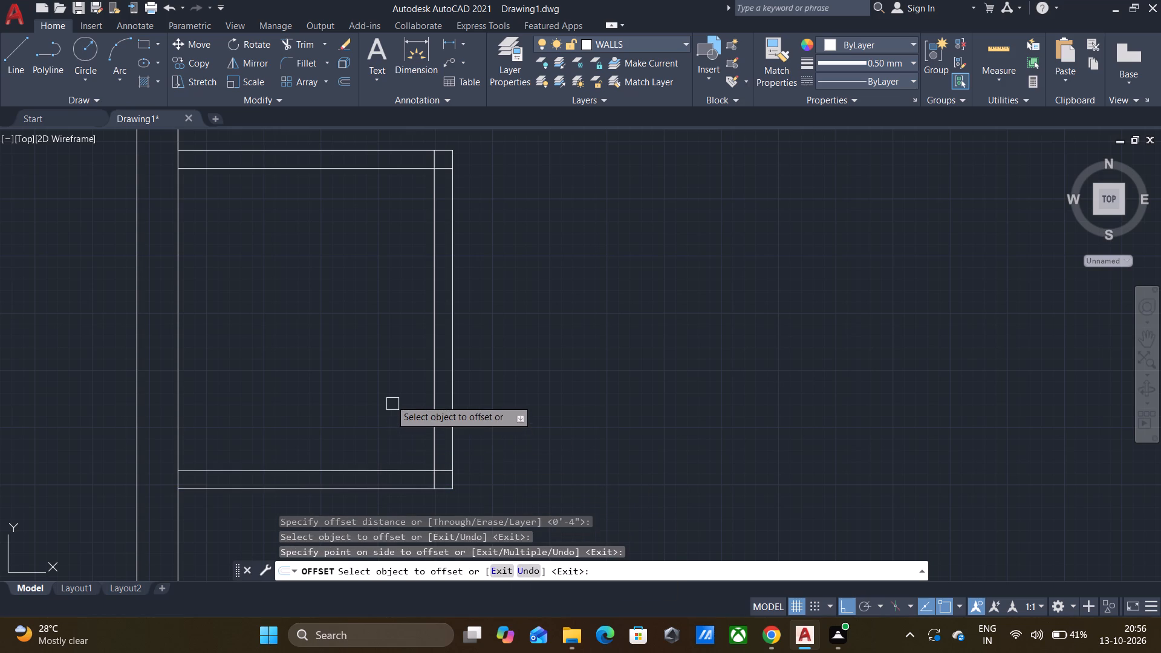
key("Escape")
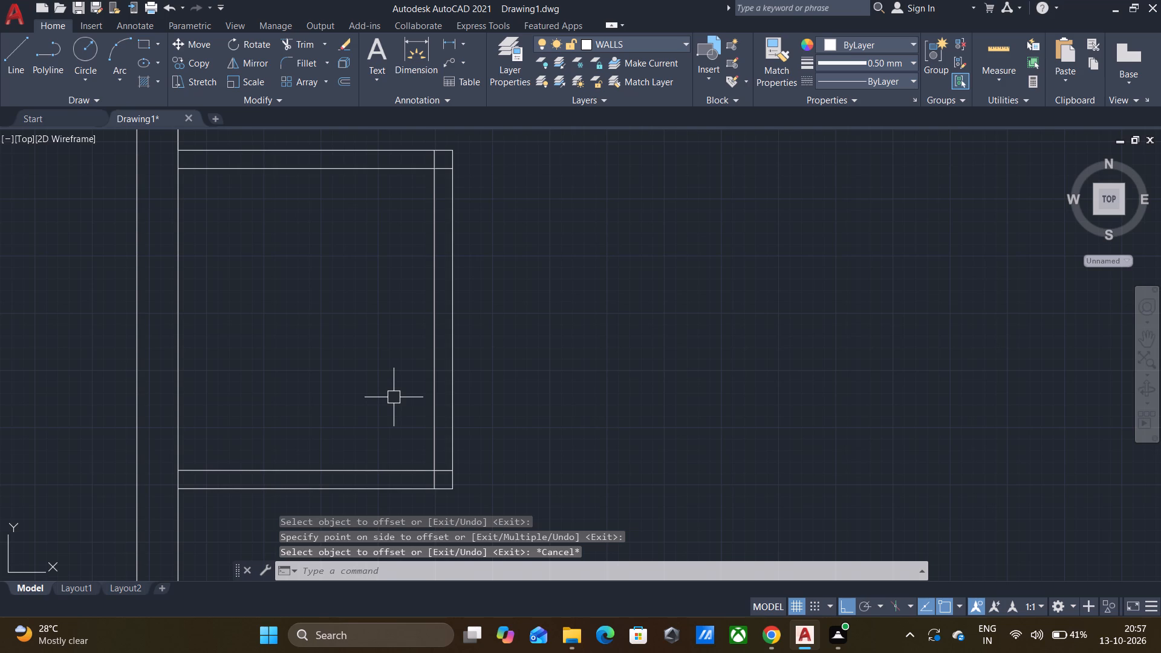
Trim the overlapping inner wall line ends at the pantry's northeast and southeast corners.
type("TR")
key("Return")
key("Return")
scroll(453, 186, "up", 1)
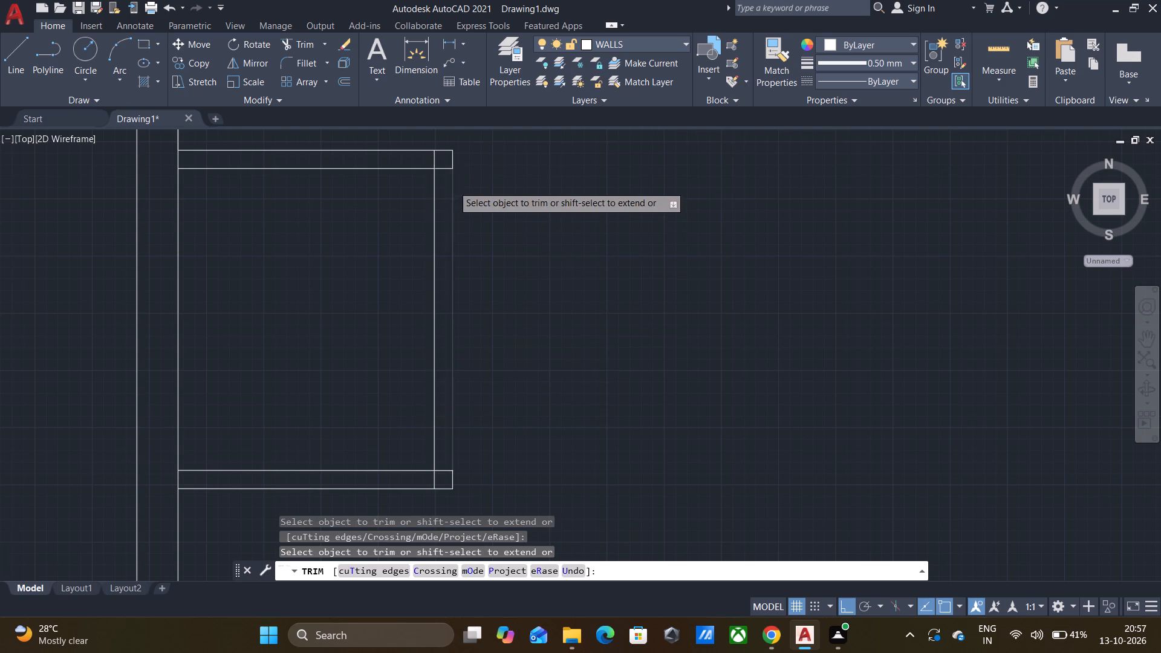
scroll(453, 185, "up", 2)
middle_click_drag(398, 207, 389, 302)
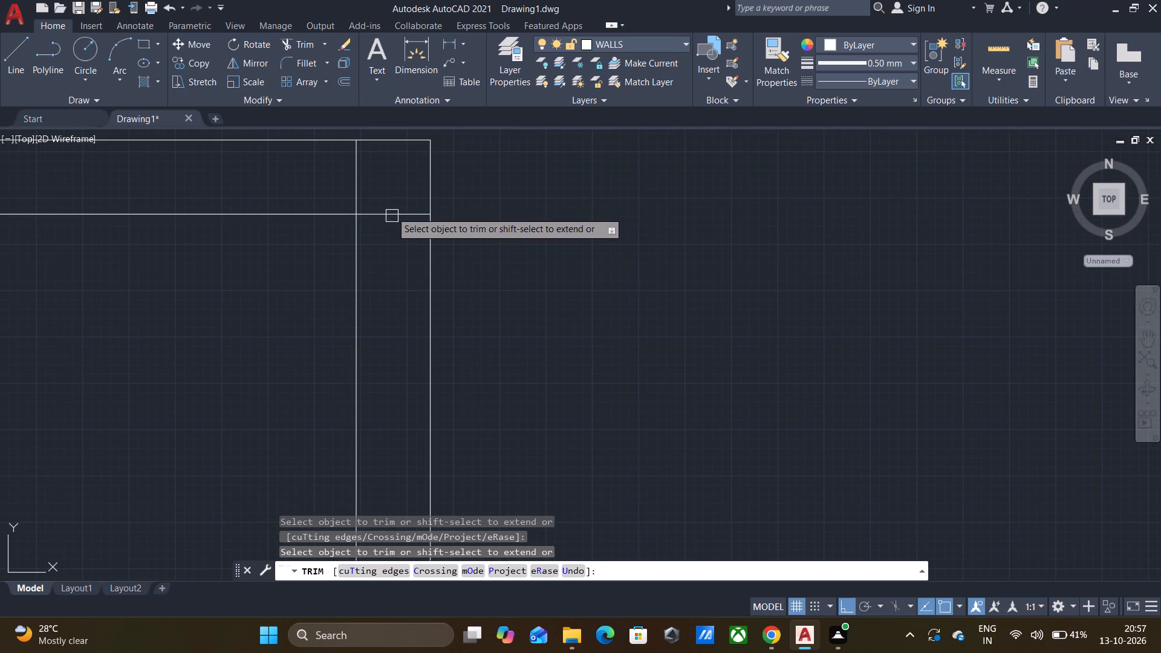
left_click(391, 210)
left_click(354, 183)
scroll(354, 183, "down", 2)
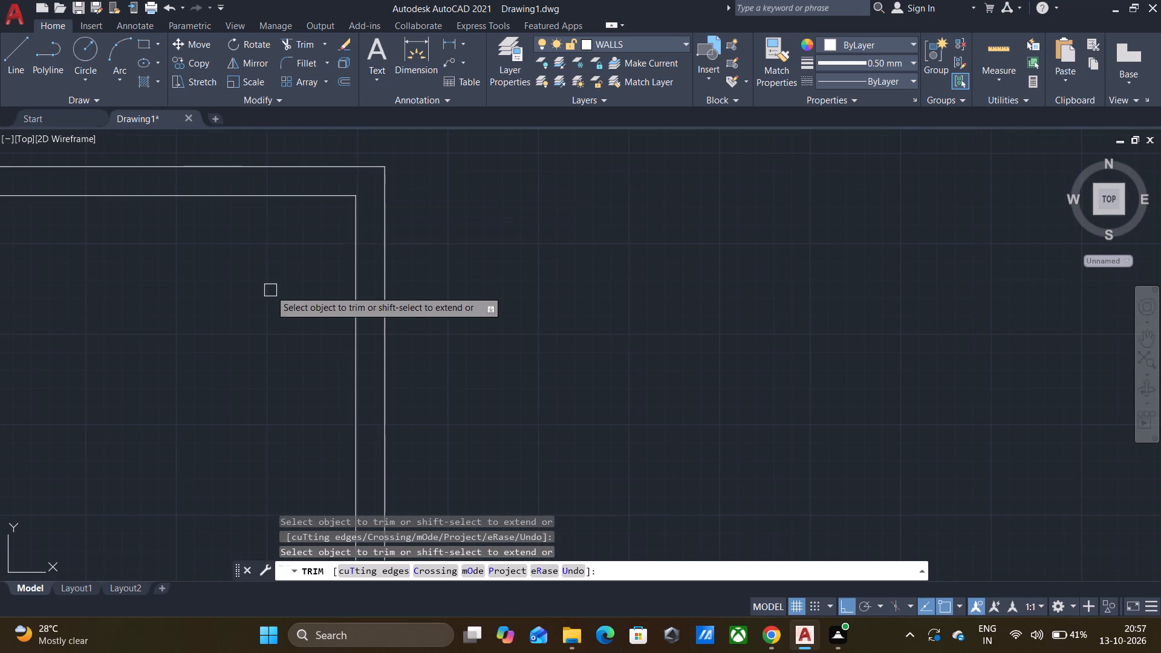
middle_click_drag(270, 290, 310, 219)
scroll(308, 219, "down", 1)
scroll(366, 492, "up", 2)
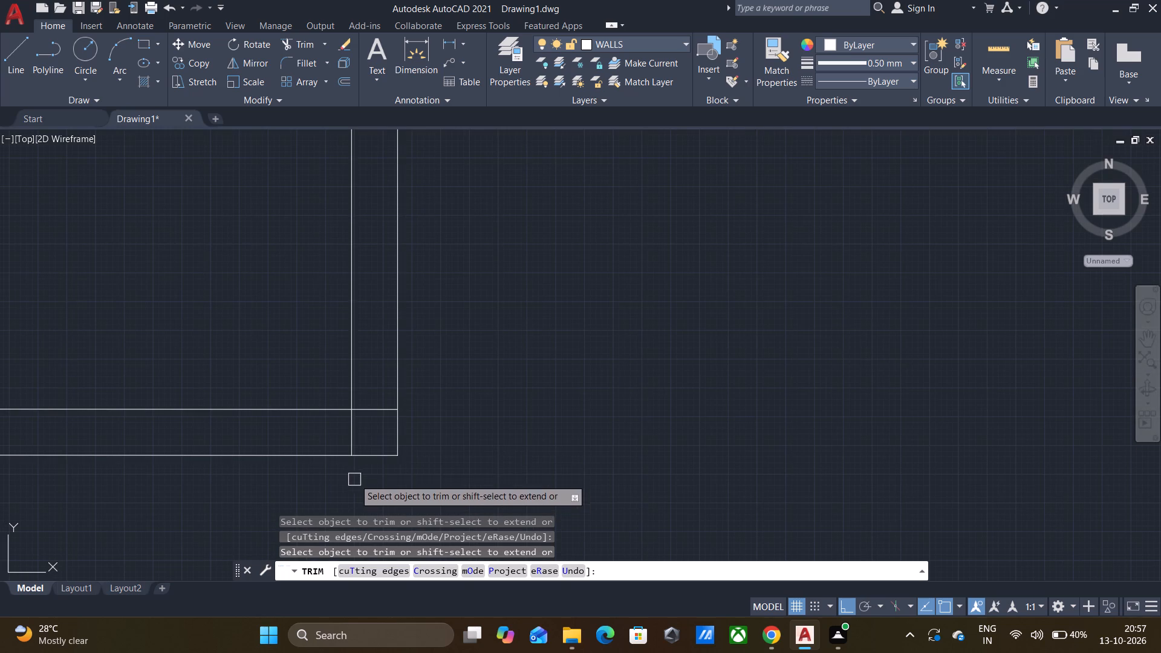
left_click(348, 433)
left_click(369, 409)
scroll(369, 409, "down", 3)
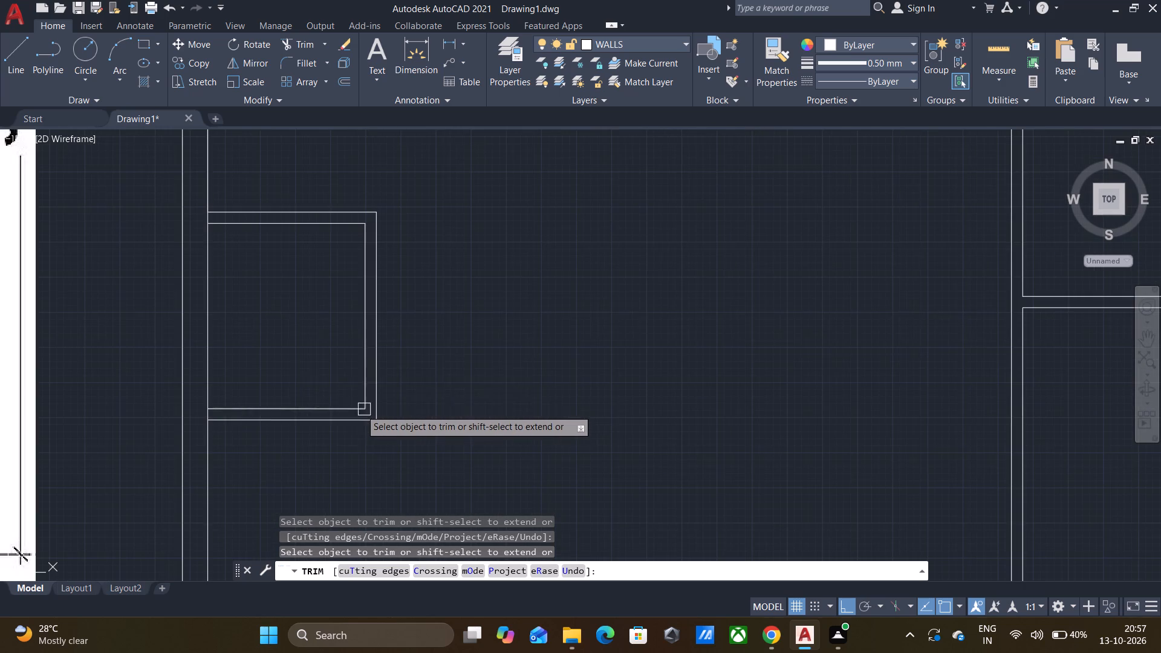
Trim the house's inner west wall line where the pantry's north and south walls meet it.
middle_click_drag(298, 334, 346, 368)
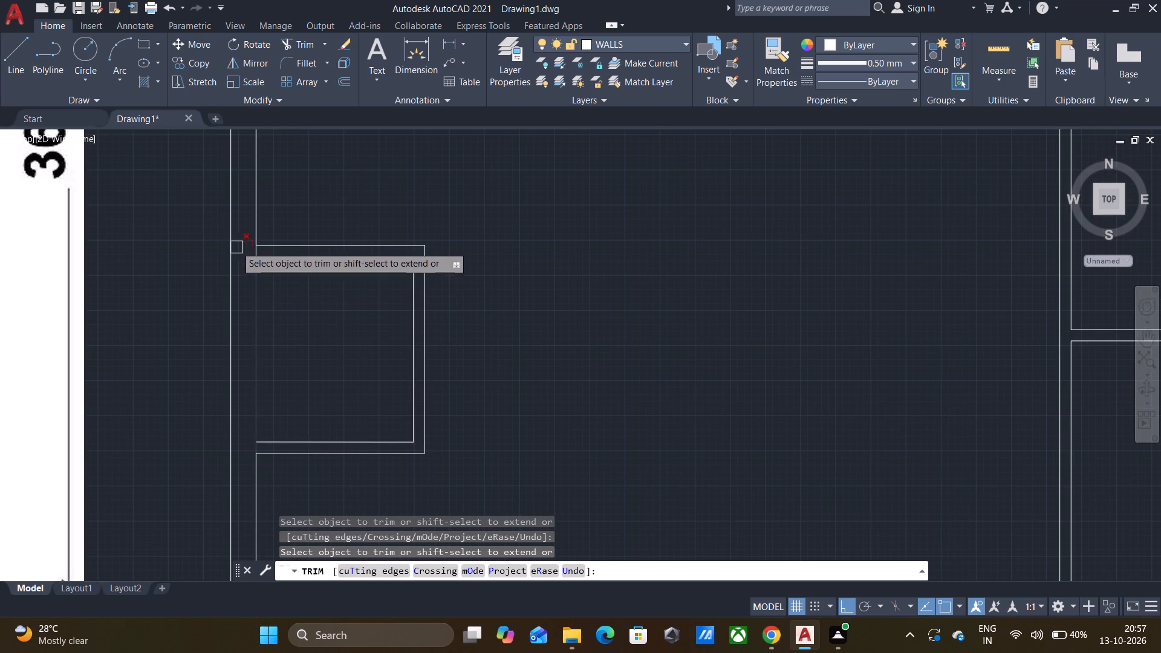
scroll(236, 242, "up", 4)
left_click(314, 280)
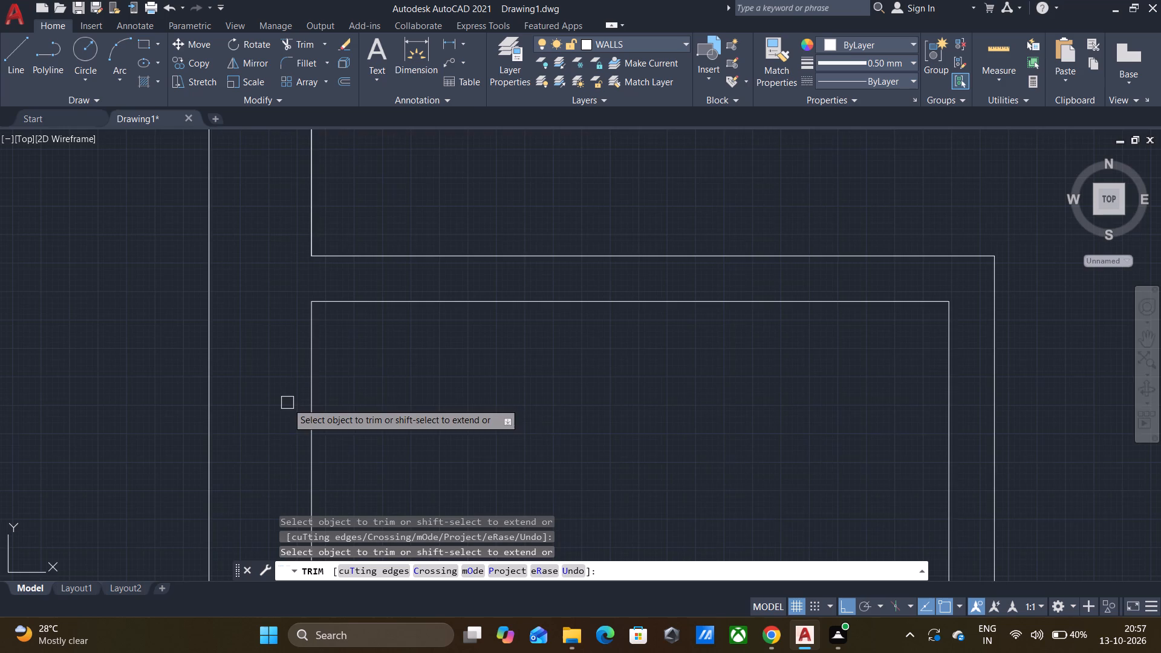
scroll(287, 403, "down", 1)
middle_click_drag(287, 401, 310, 243)
scroll(310, 245, "down", 2)
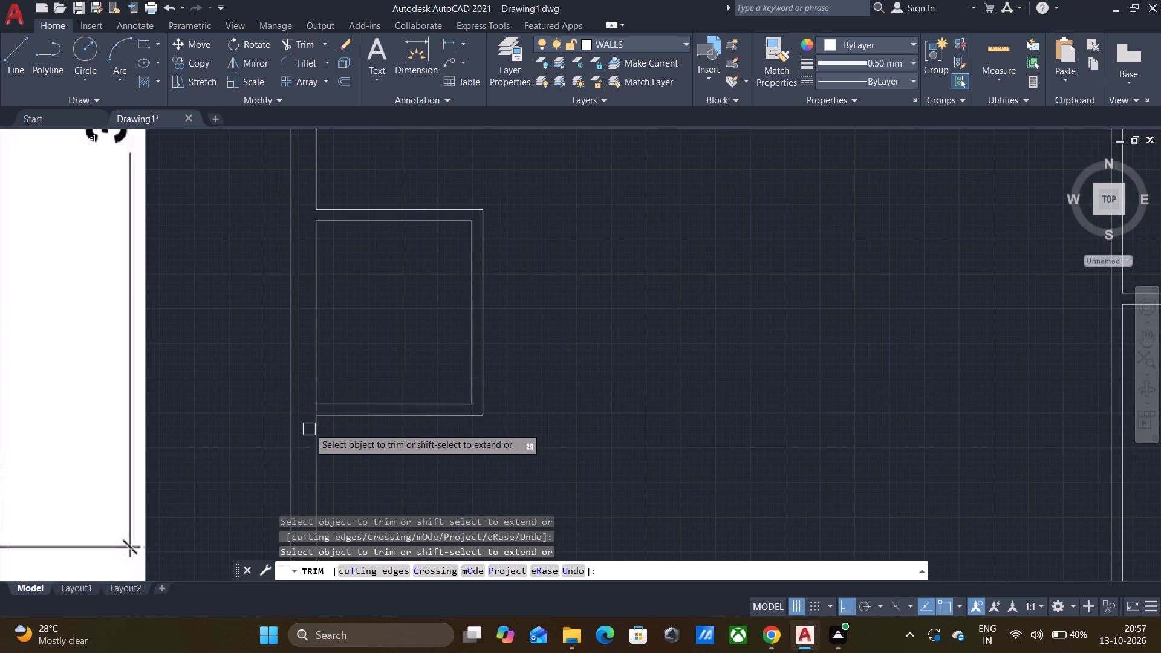
scroll(312, 423, "up", 3)
left_click(320, 383)
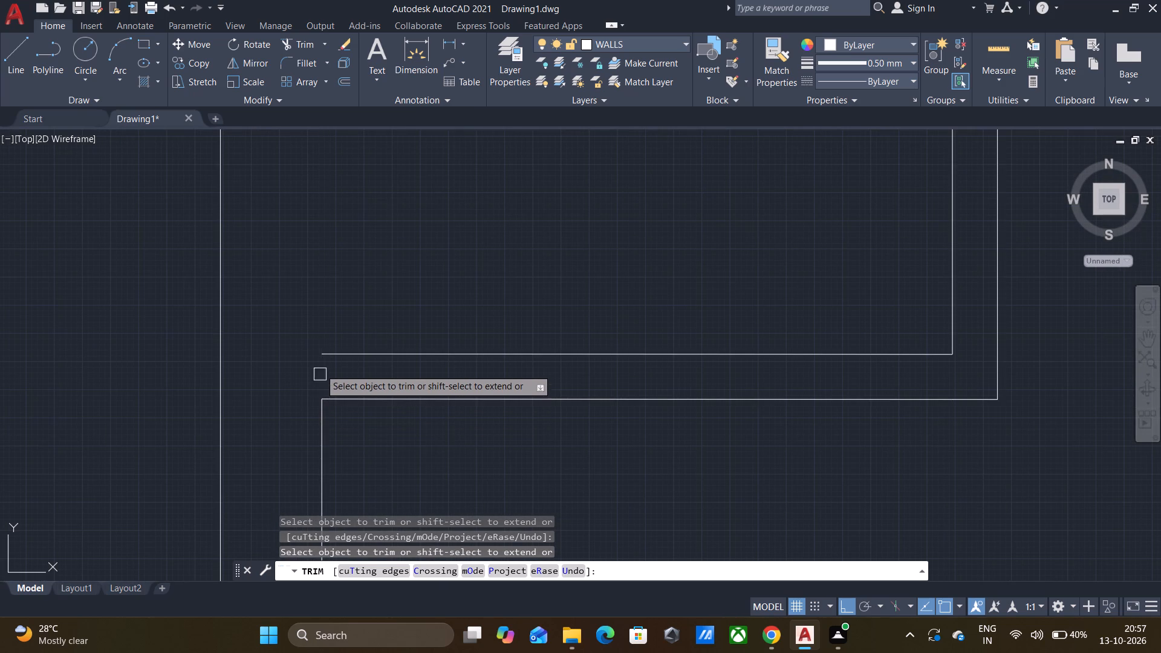
Undo the last trim of the inner west wall line along the pantry's west side.
scroll(334, 252, "down", 2)
middle_click_drag(334, 243, 329, 323)
scroll(335, 243, "down", 1)
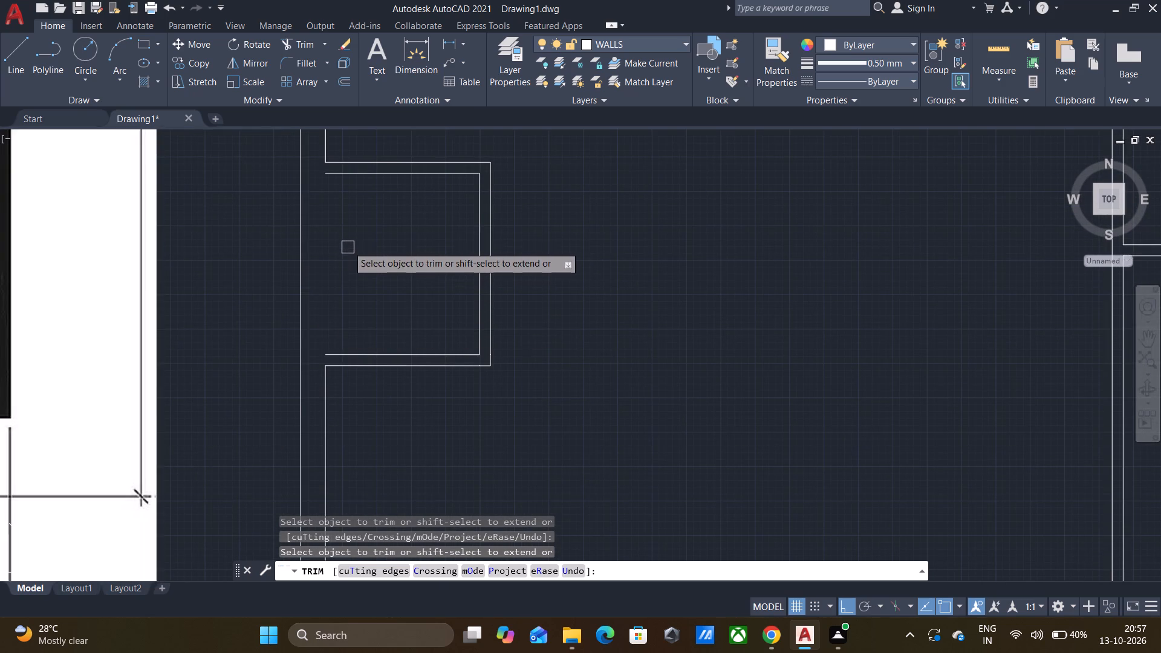
middle_click_drag(348, 239, 347, 255)
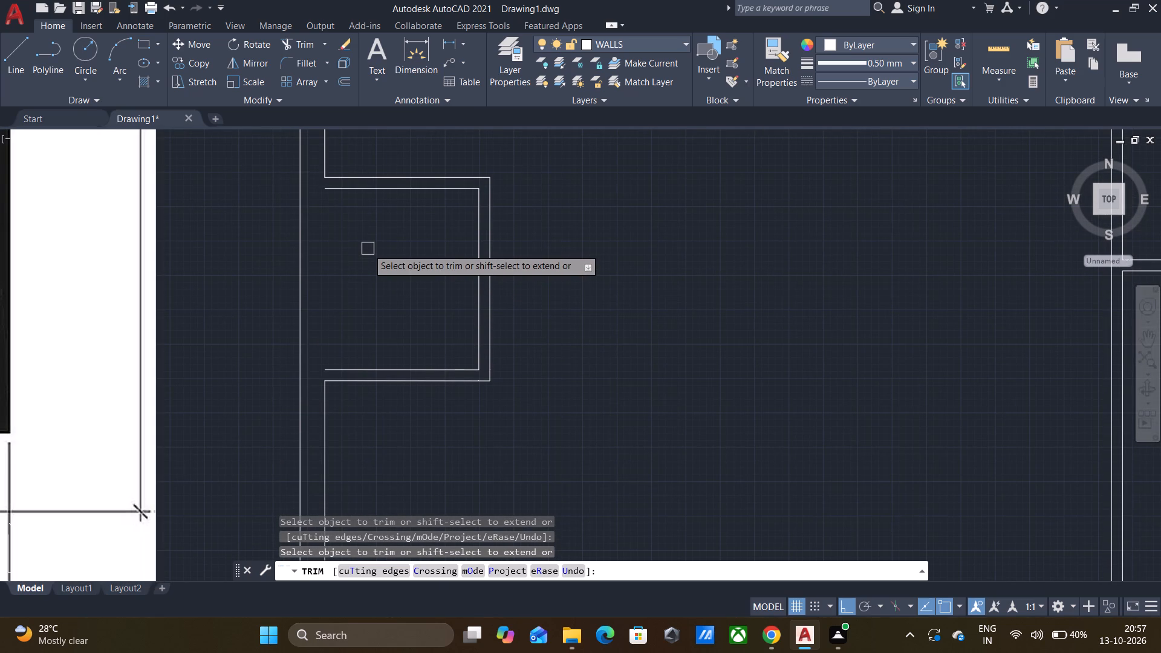
key("ctrl+z")
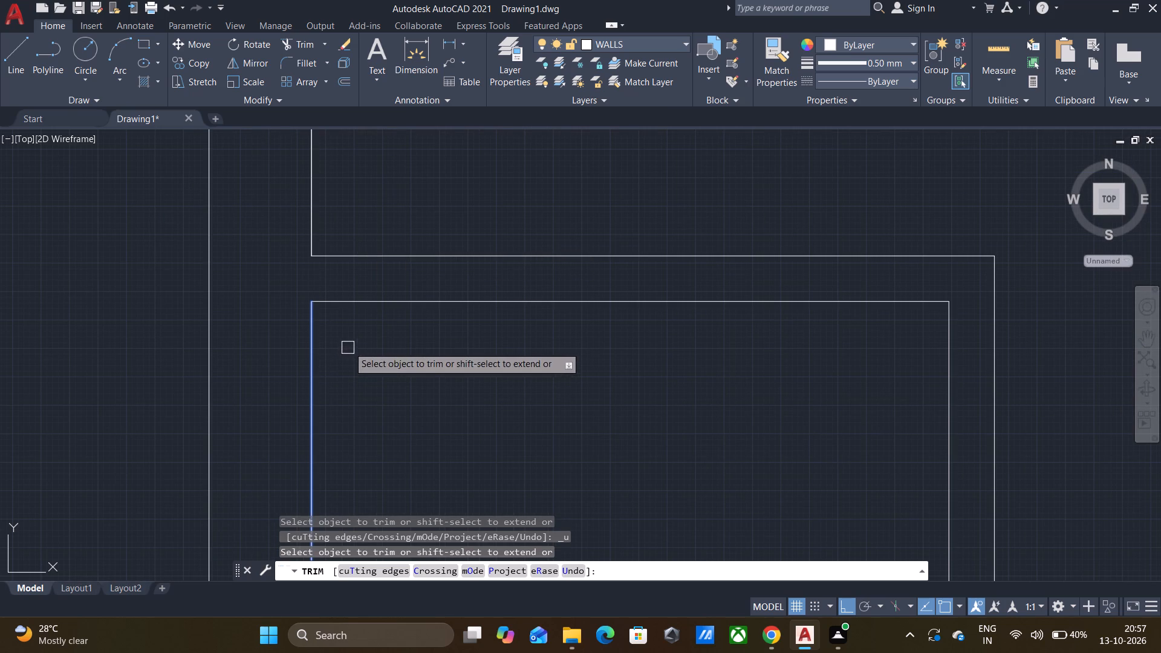
key("Escape")
key("Escape")
key("Escape")
key("Escape")
key("Escape")
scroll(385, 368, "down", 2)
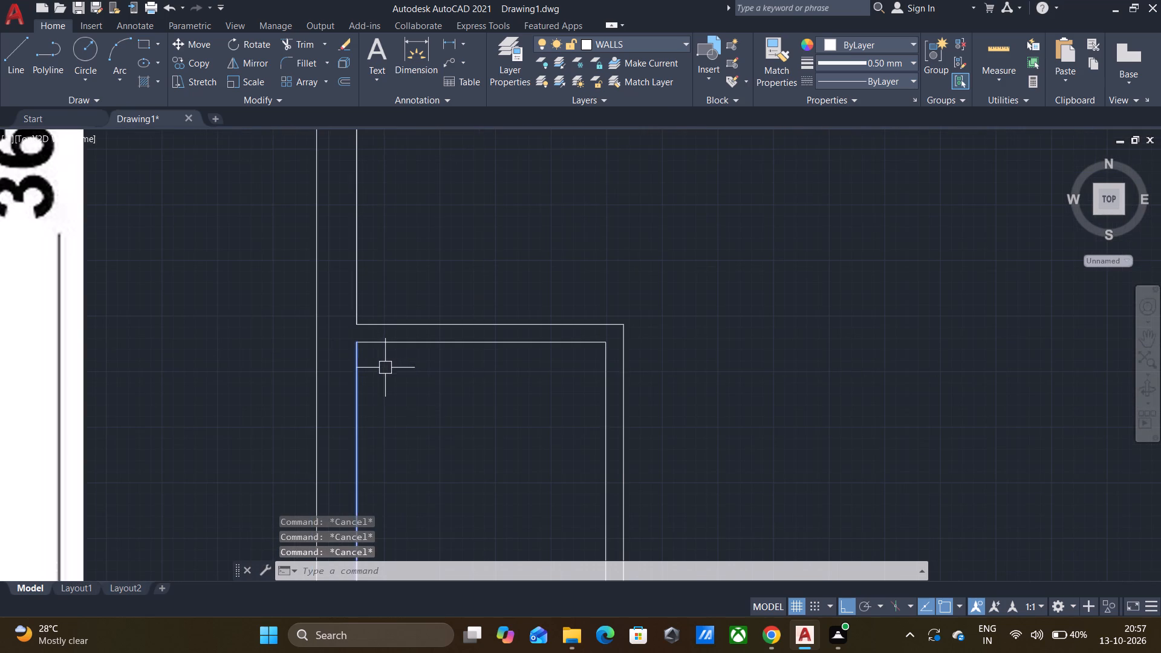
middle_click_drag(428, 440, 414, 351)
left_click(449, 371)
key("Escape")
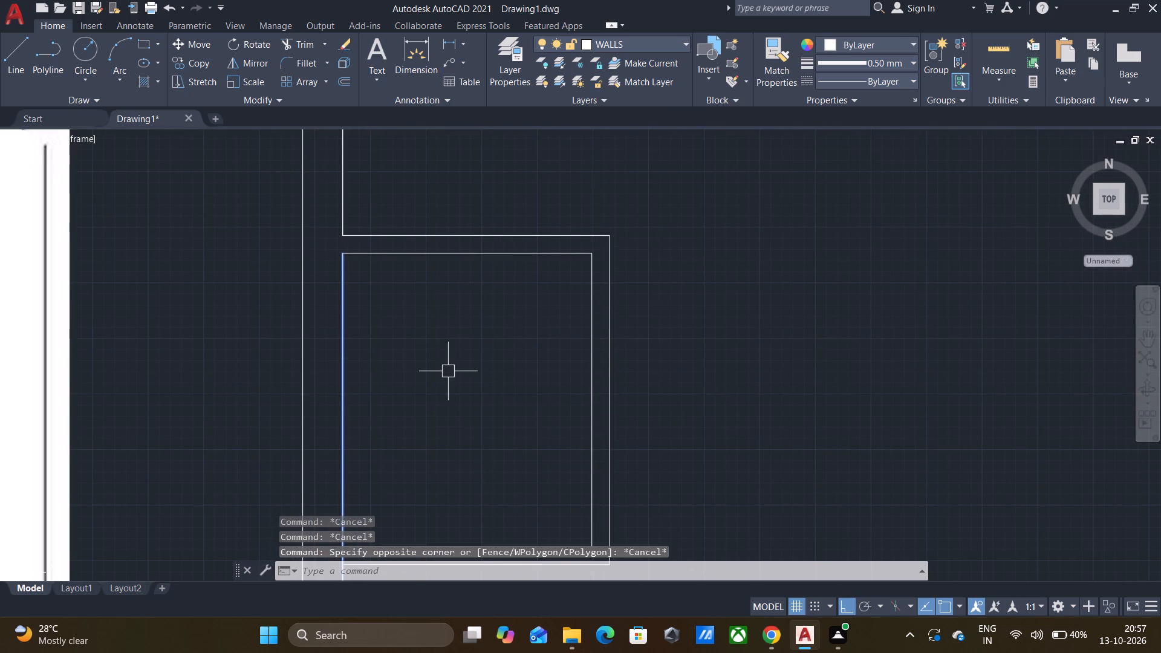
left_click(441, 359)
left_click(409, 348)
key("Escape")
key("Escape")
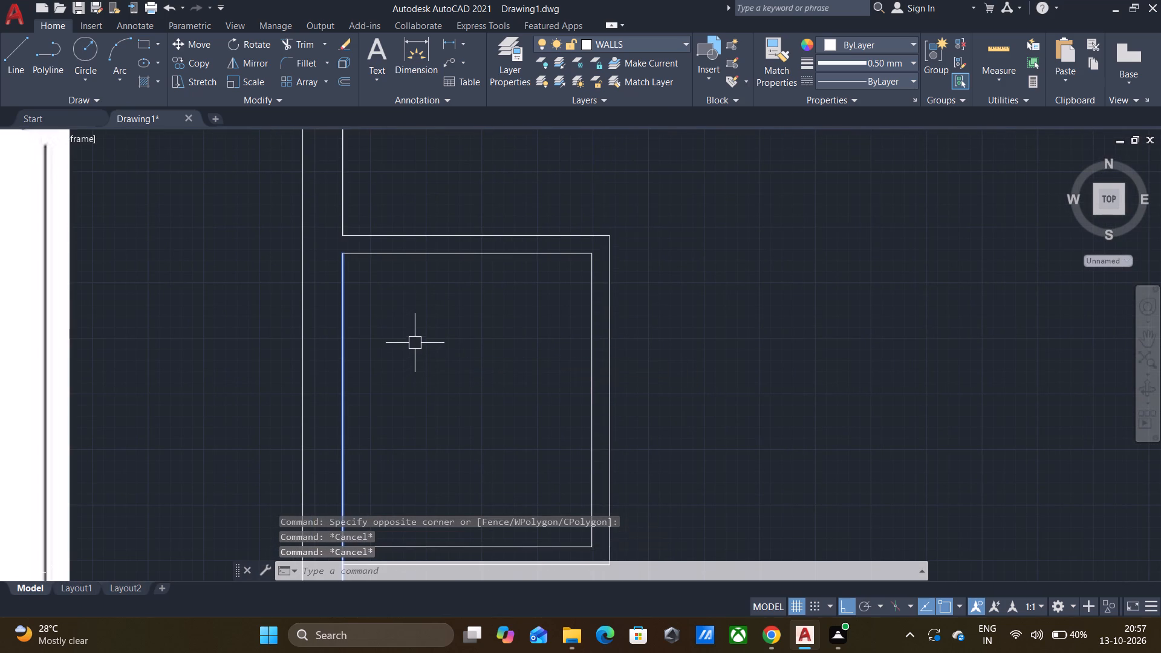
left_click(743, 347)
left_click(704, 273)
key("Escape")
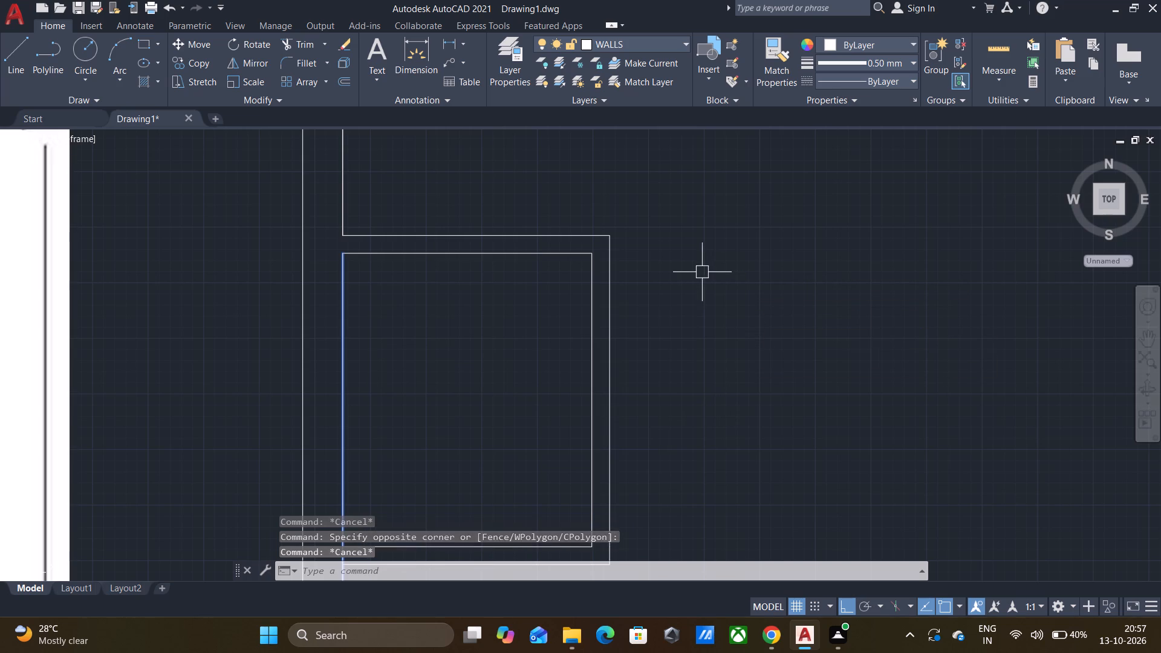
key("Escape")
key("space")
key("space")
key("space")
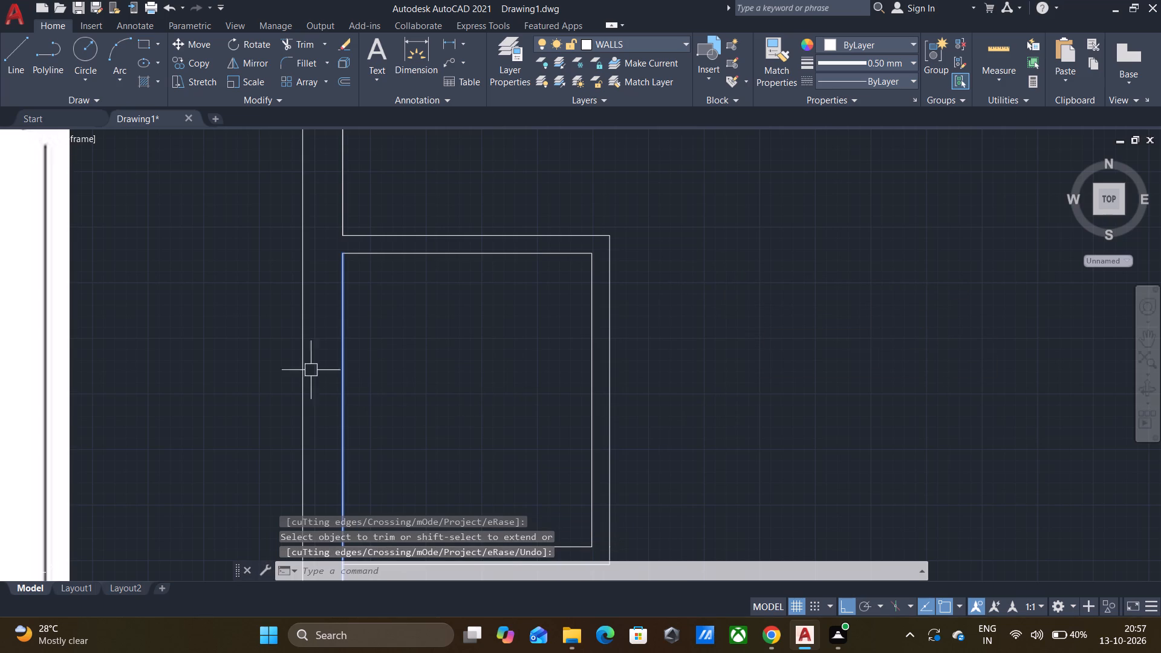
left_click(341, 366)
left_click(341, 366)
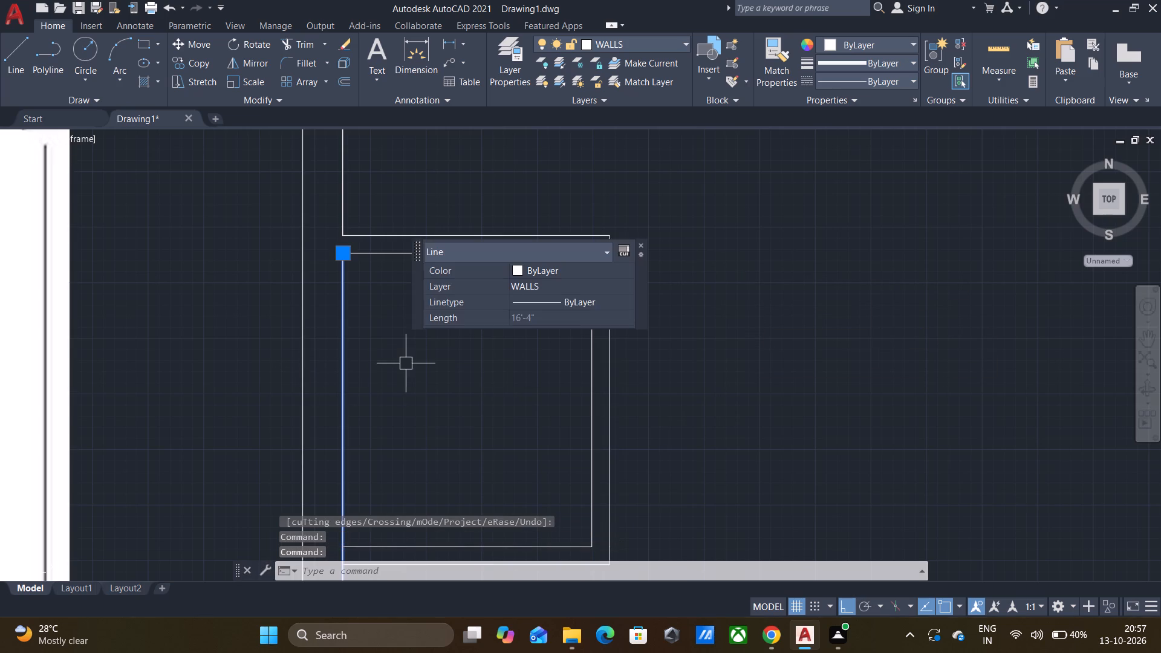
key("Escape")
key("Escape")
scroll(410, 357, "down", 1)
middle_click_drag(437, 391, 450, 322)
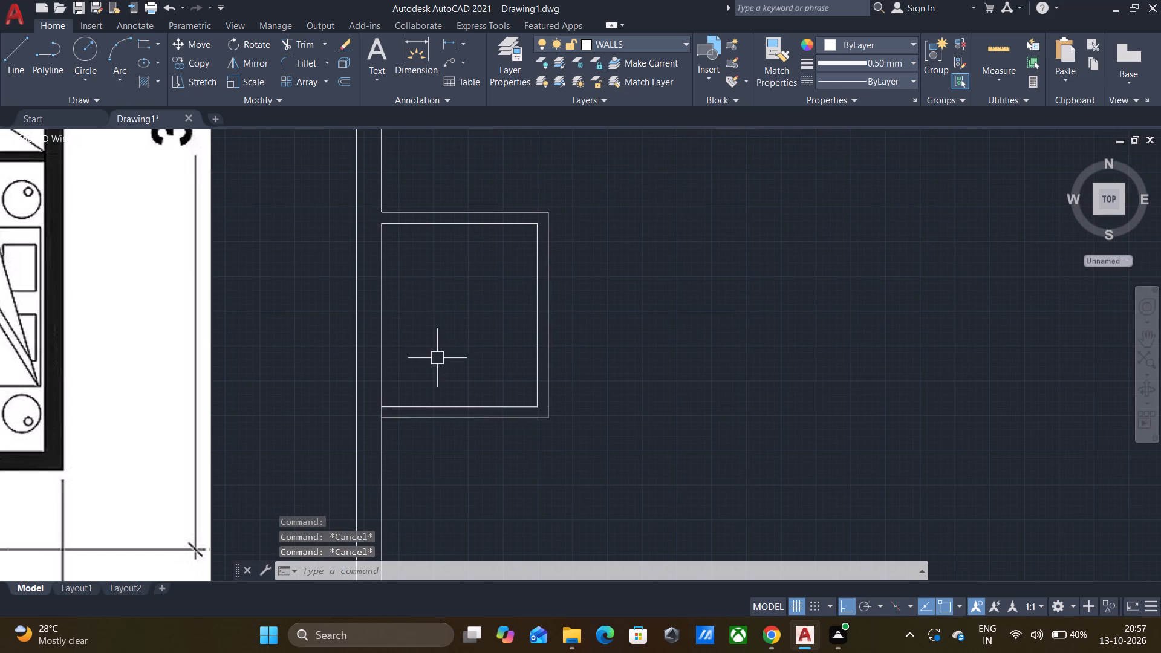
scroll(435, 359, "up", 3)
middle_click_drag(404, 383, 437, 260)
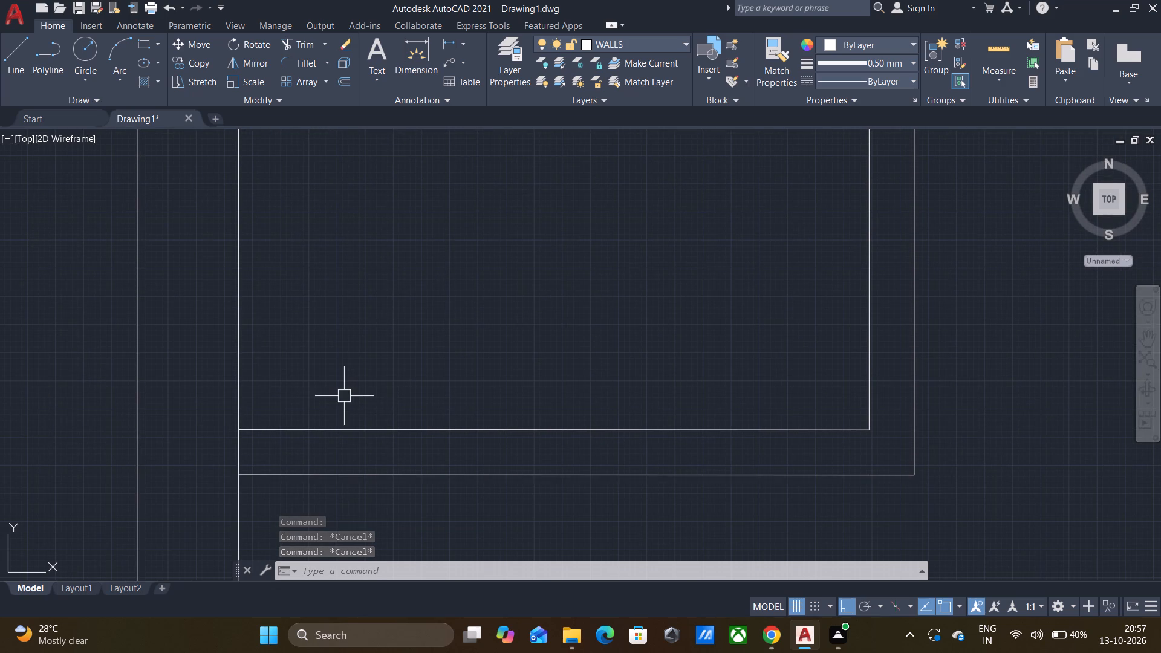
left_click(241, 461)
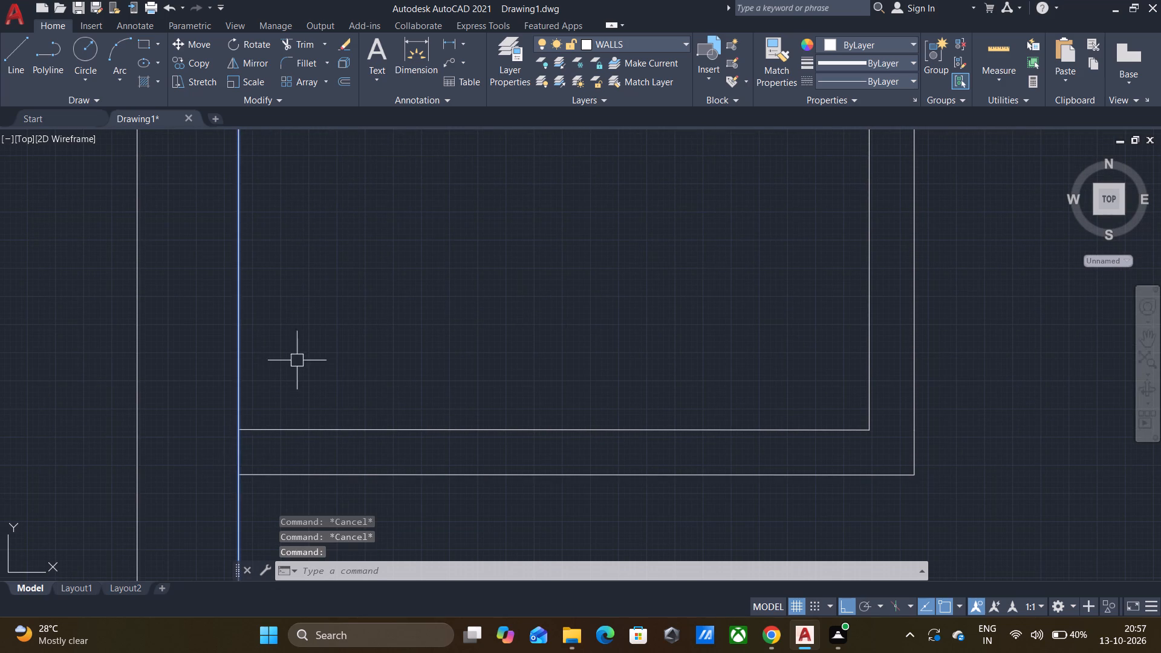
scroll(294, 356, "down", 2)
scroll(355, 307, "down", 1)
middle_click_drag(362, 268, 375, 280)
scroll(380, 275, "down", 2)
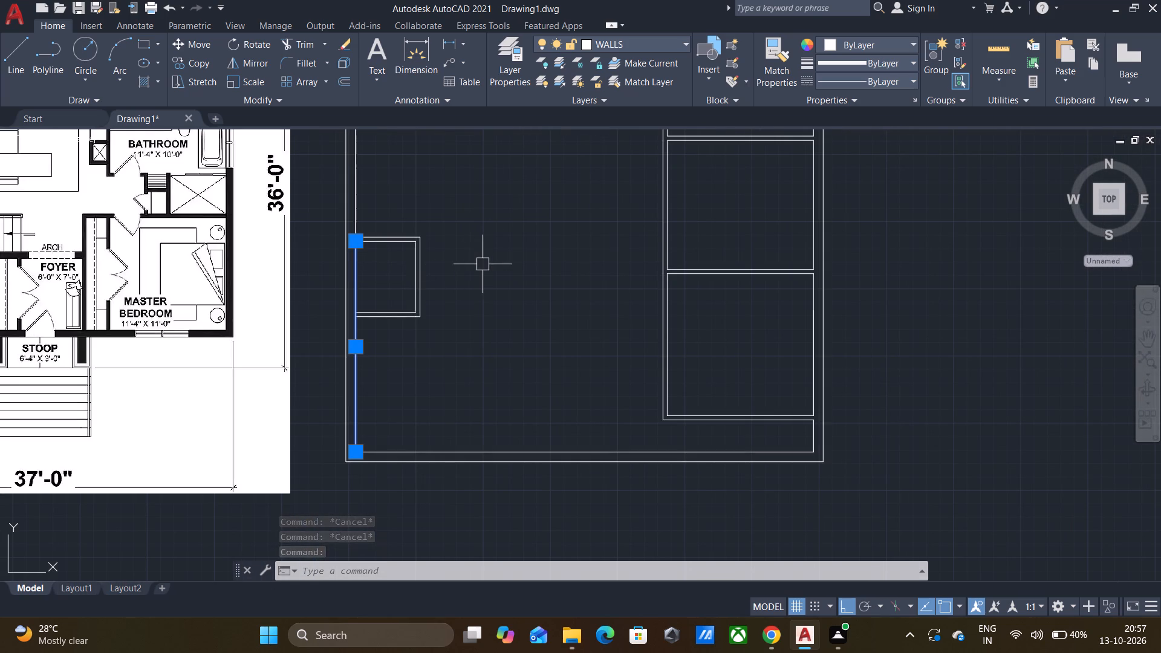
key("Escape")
Stretch the west end of the pantry's inner south line slightly west, past the house's inner west wall line.
scroll(377, 319, "up", 3)
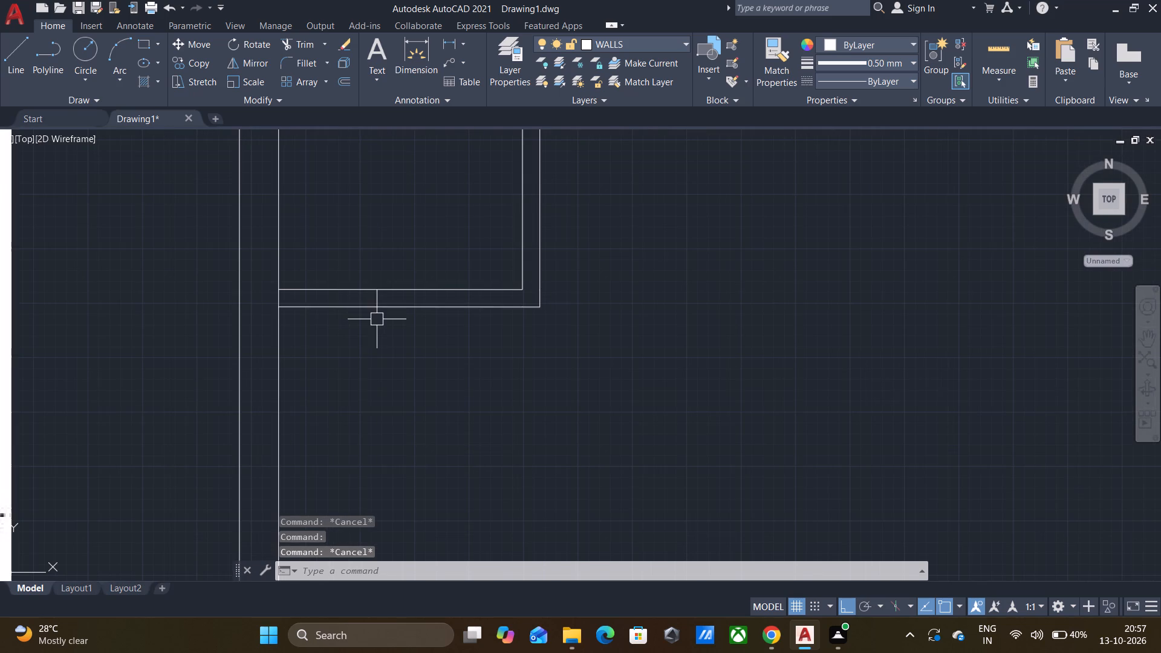
left_click(290, 289)
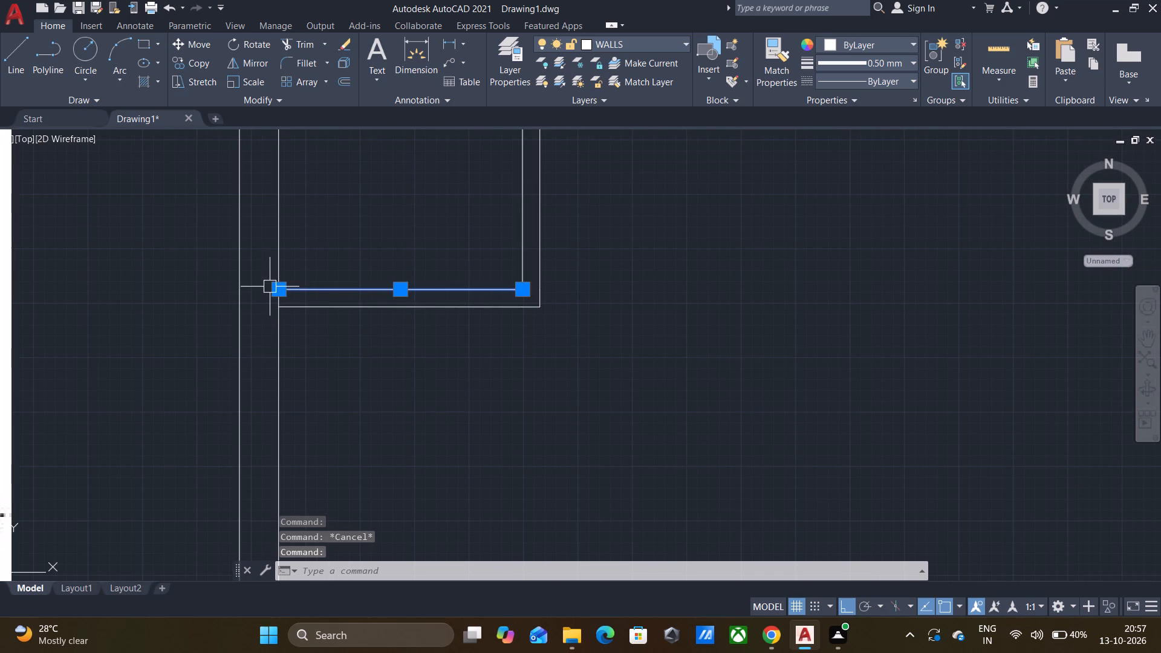
left_click_drag(281, 287, 275, 288)
left_click(264, 288)
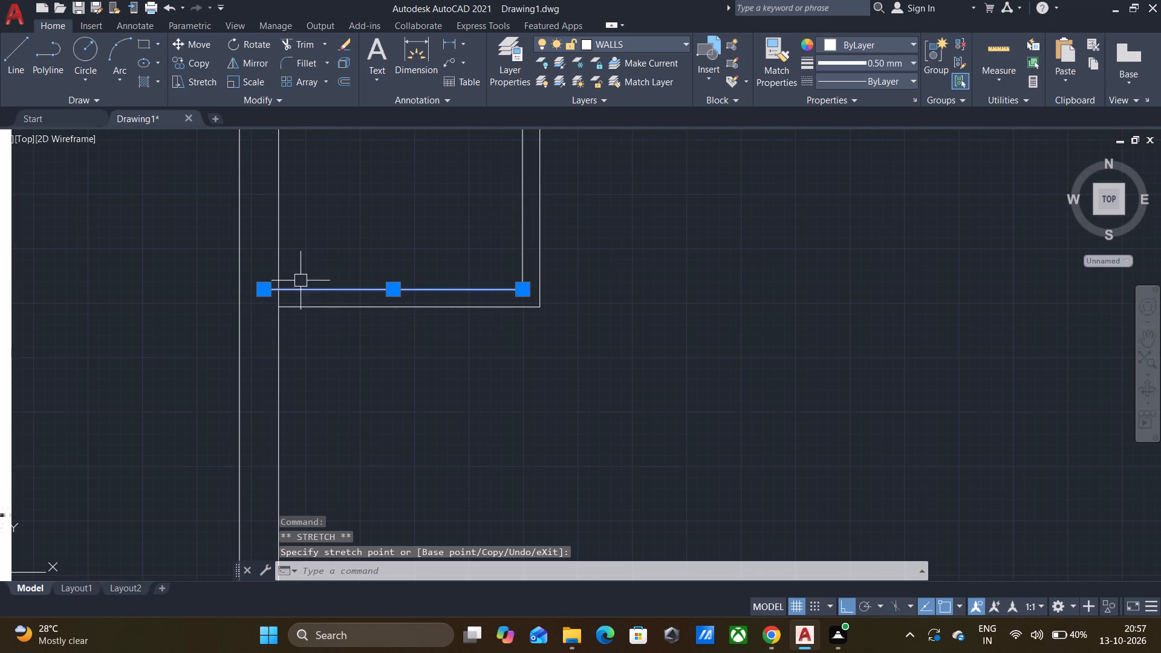
key("Escape")
Trim the inner west wall line between the pantry's two south lines, and the inner south line's overhang past it.
key("t")
key("r")
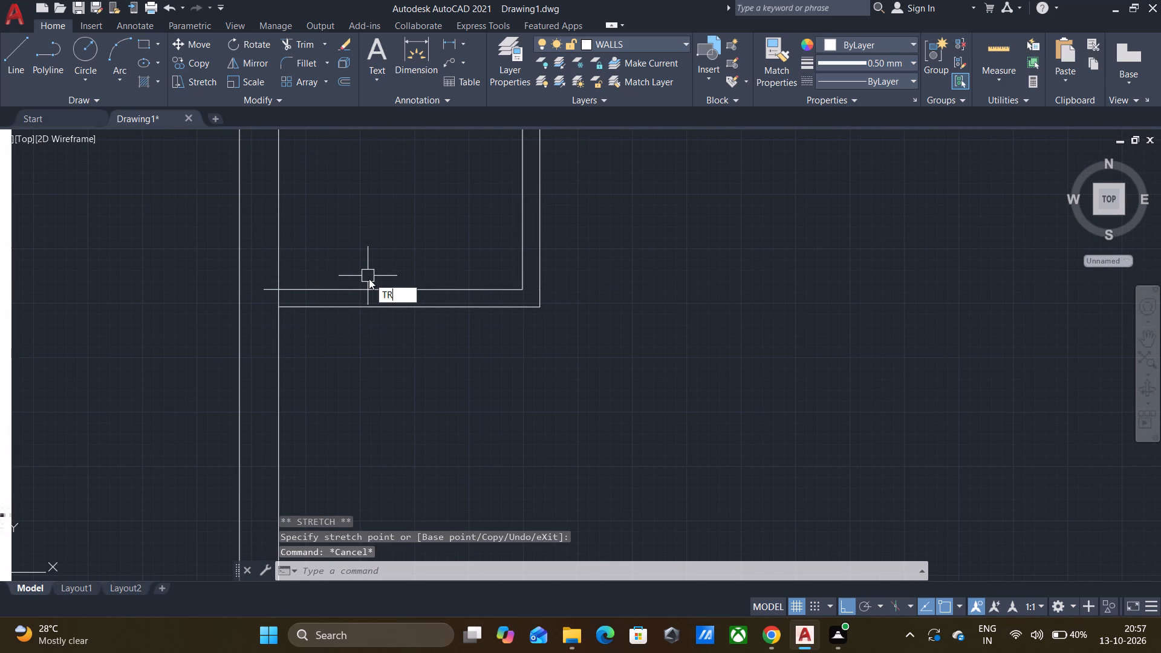
key("Return")
key("Return")
scroll(279, 305, "up", 3)
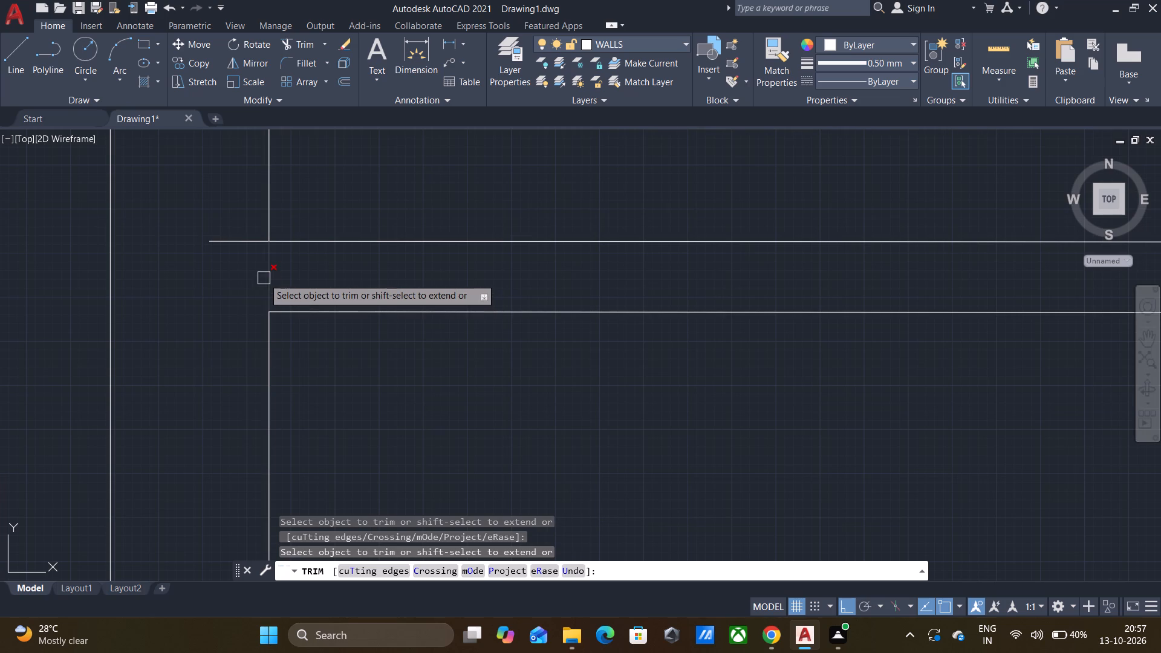
left_click(264, 278)
left_click(230, 242)
scroll(230, 241, "down", 3)
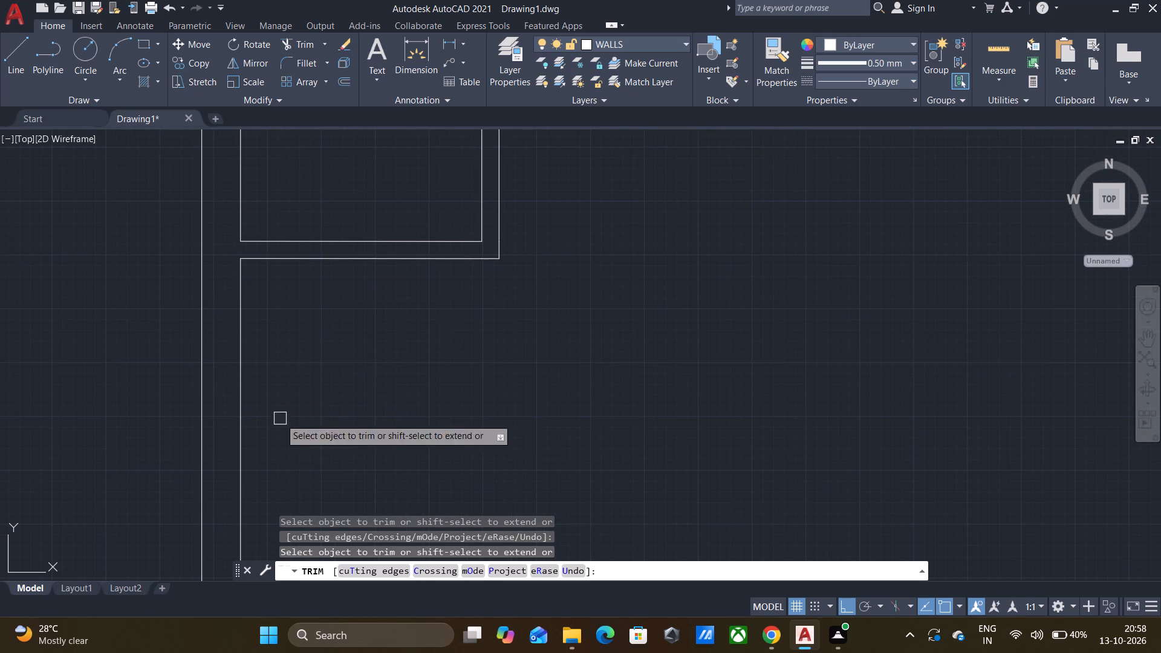
key("Escape")
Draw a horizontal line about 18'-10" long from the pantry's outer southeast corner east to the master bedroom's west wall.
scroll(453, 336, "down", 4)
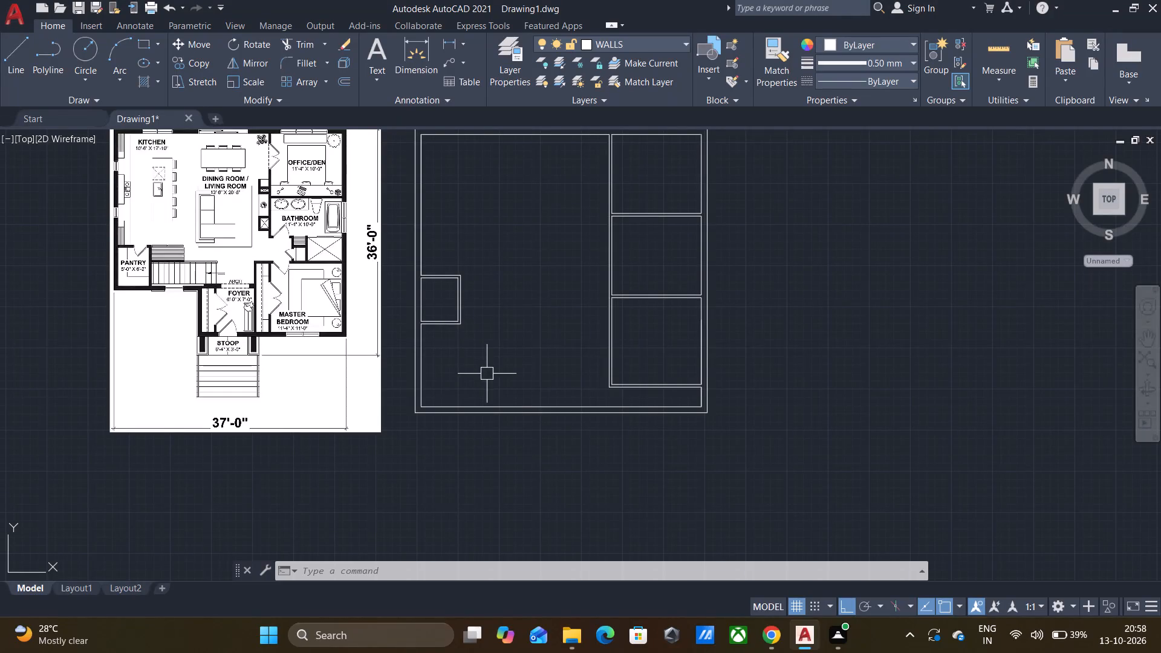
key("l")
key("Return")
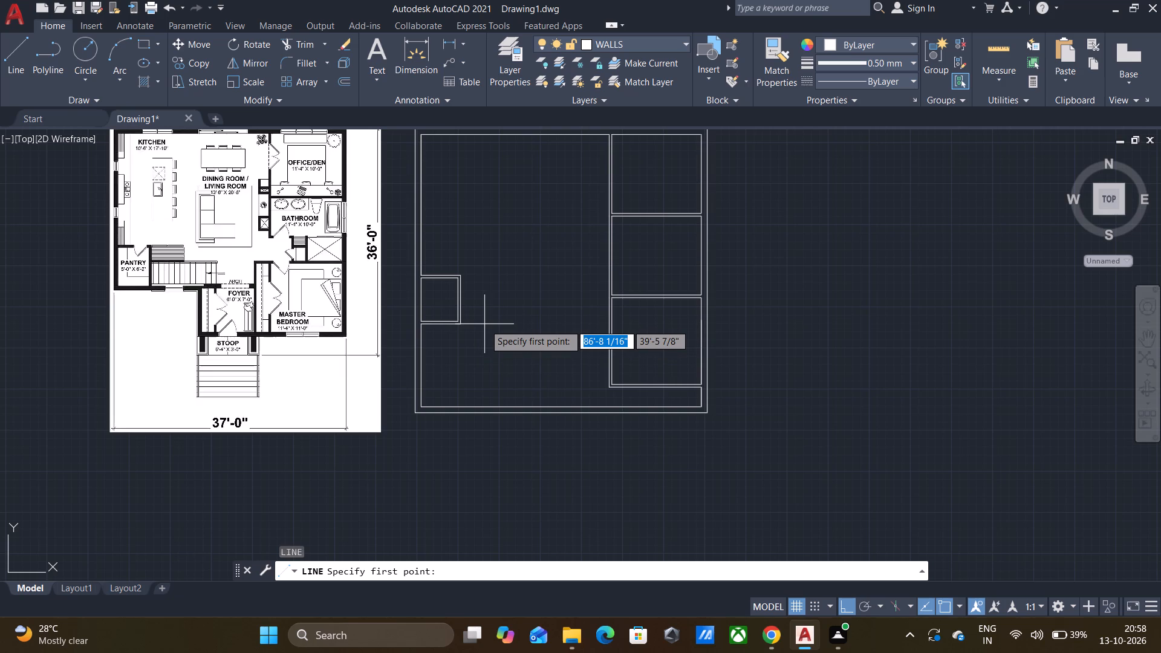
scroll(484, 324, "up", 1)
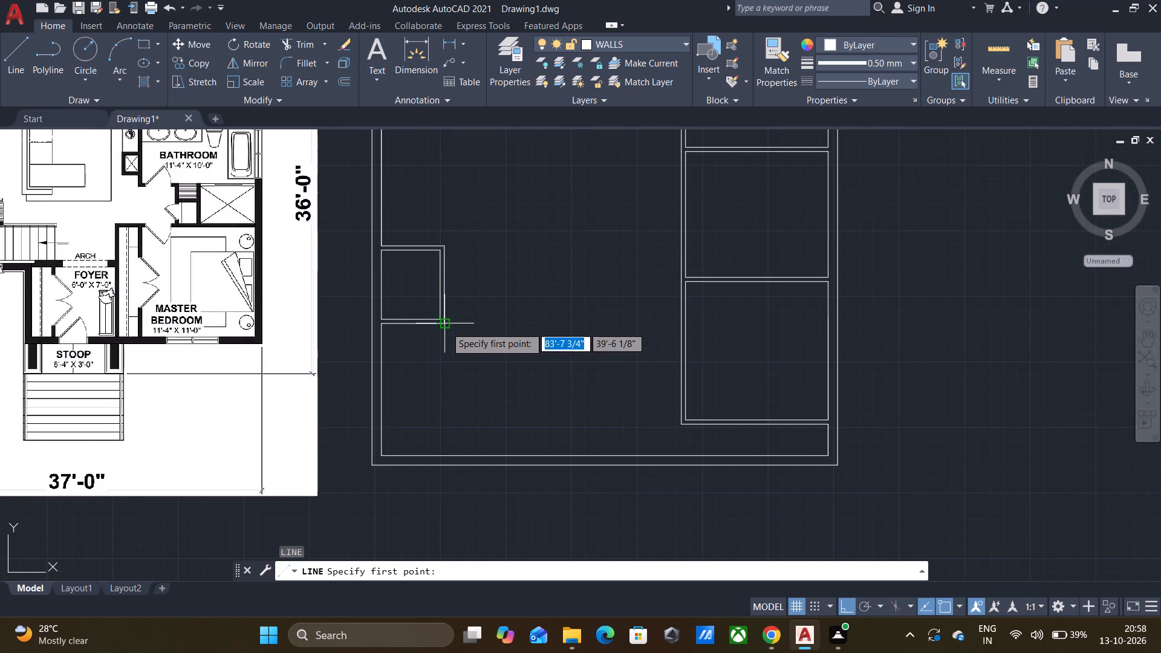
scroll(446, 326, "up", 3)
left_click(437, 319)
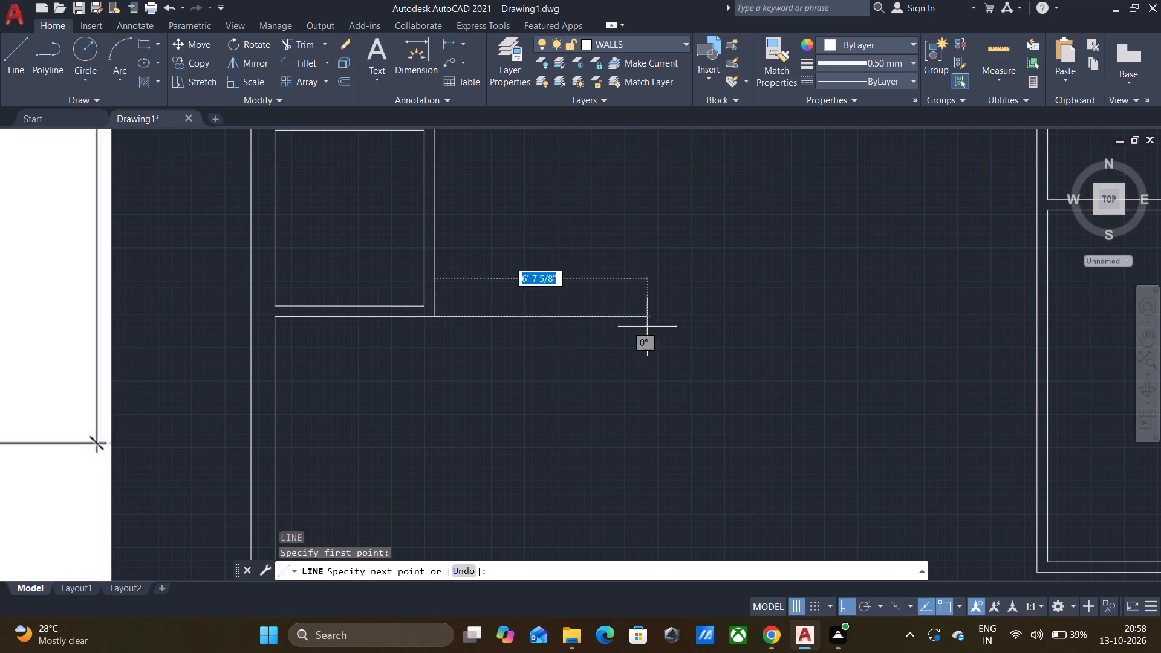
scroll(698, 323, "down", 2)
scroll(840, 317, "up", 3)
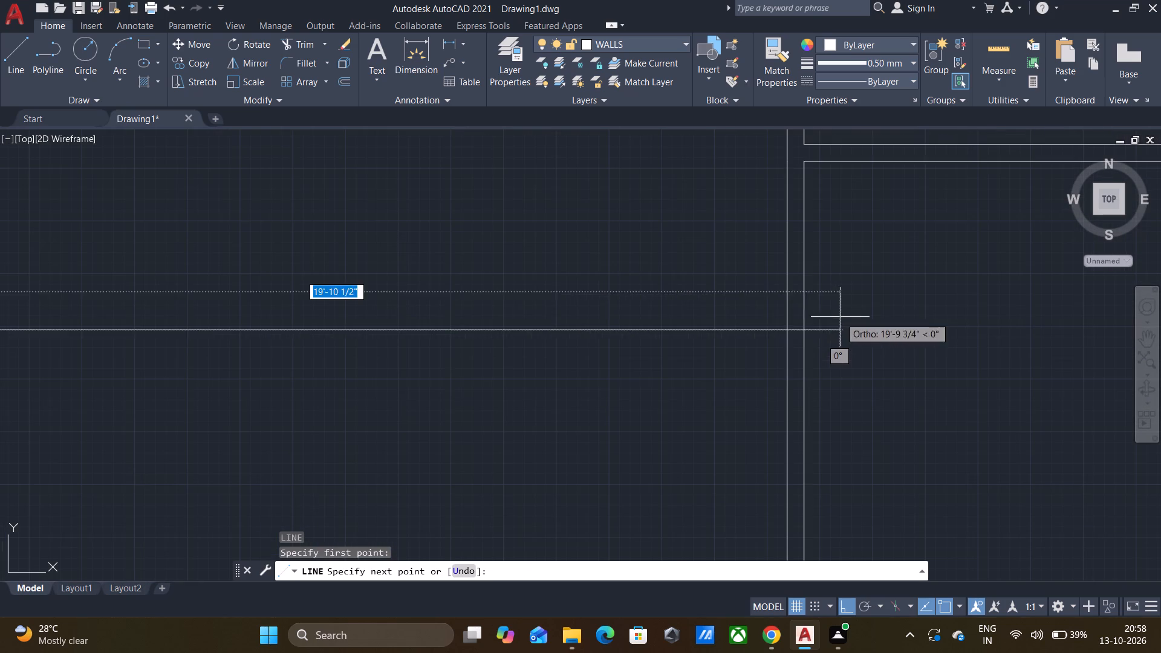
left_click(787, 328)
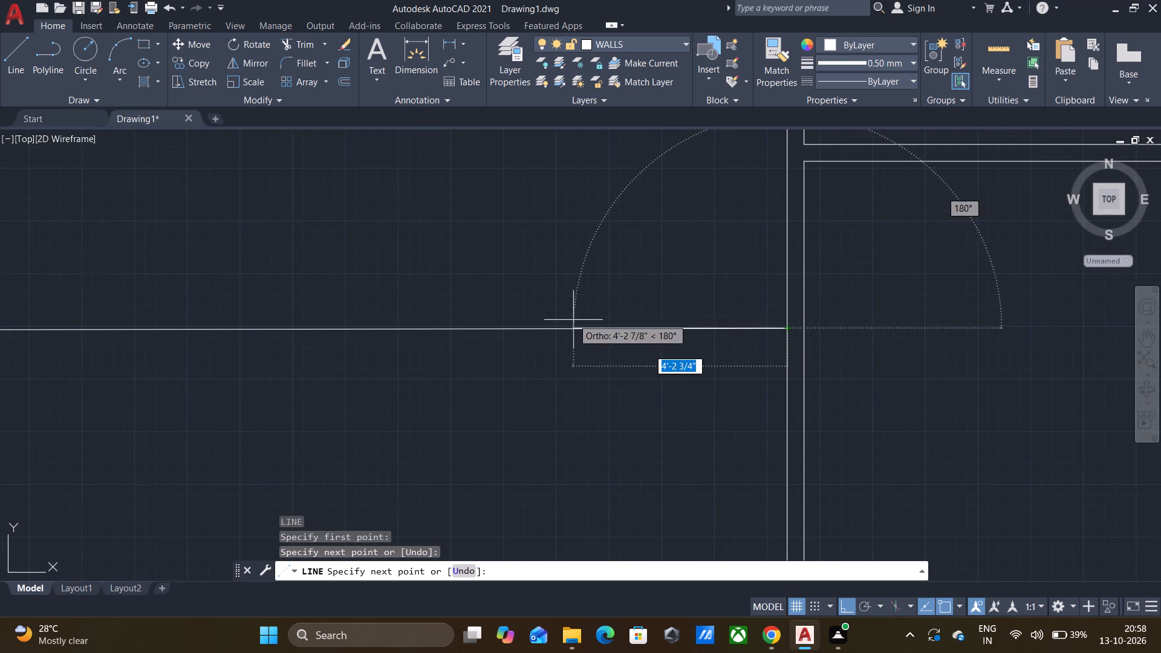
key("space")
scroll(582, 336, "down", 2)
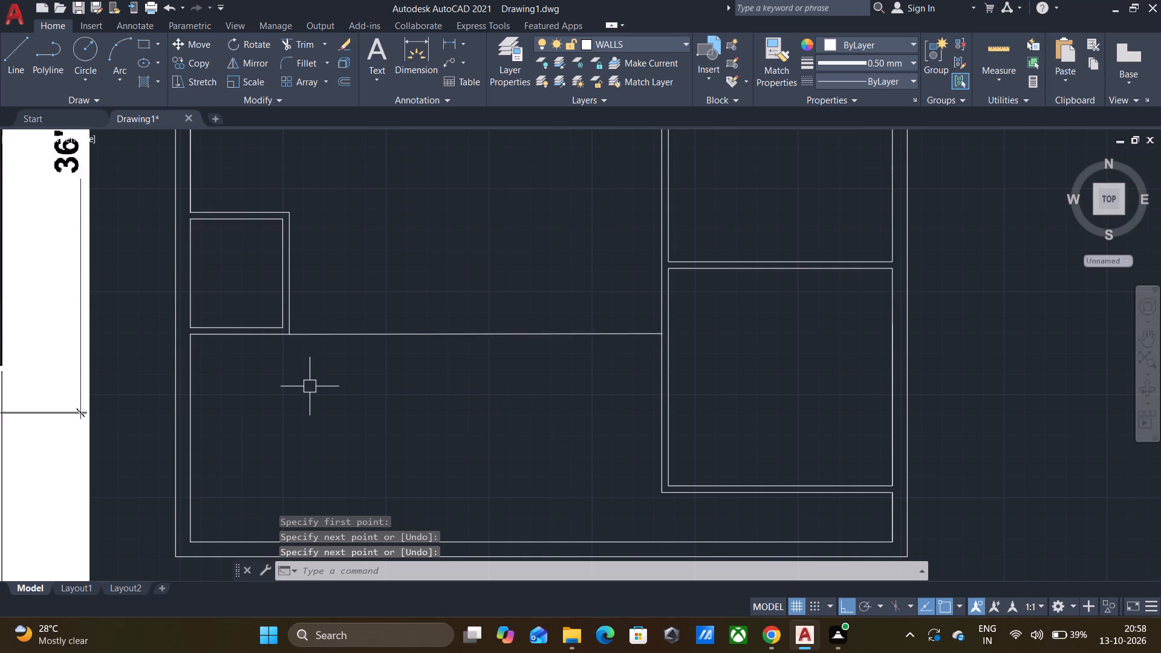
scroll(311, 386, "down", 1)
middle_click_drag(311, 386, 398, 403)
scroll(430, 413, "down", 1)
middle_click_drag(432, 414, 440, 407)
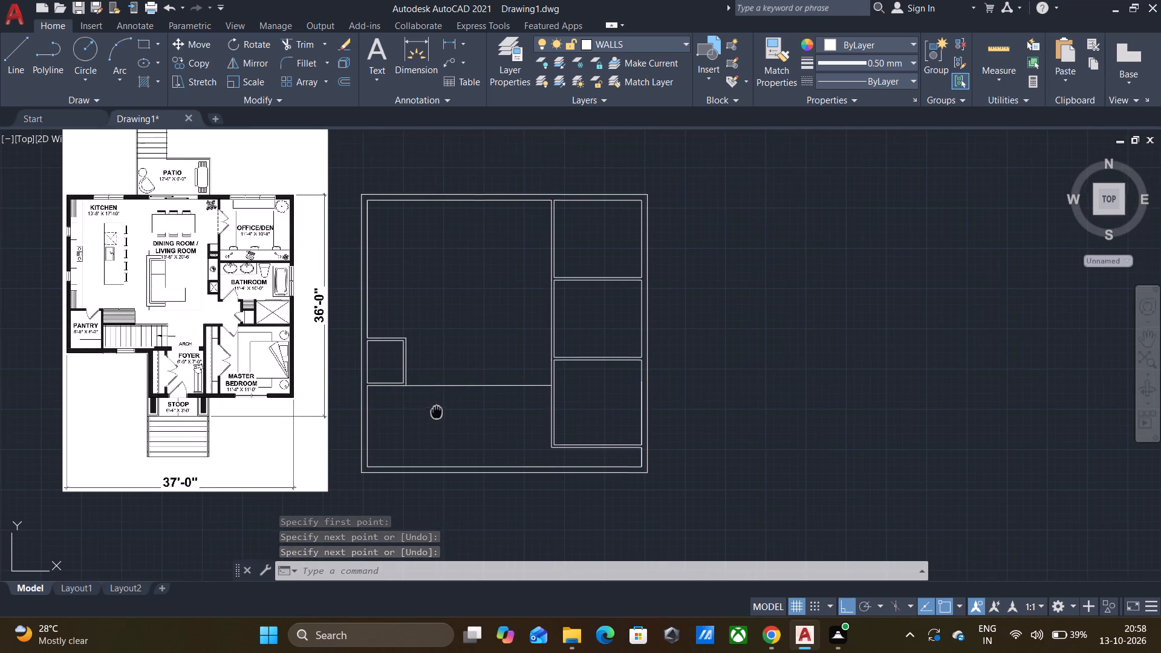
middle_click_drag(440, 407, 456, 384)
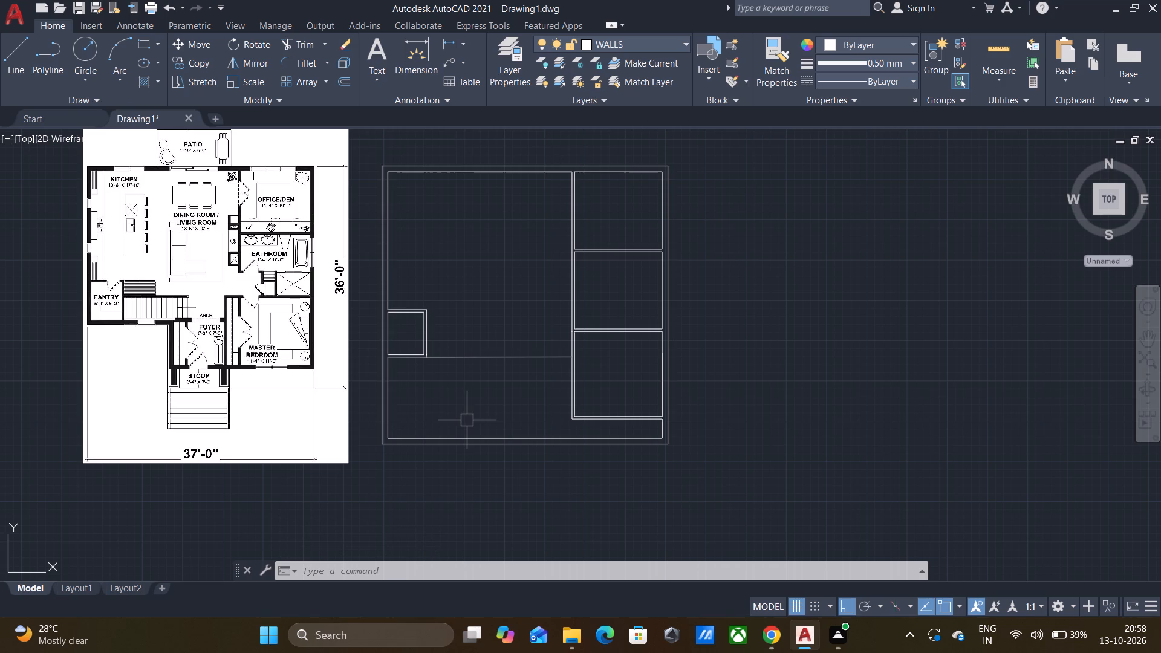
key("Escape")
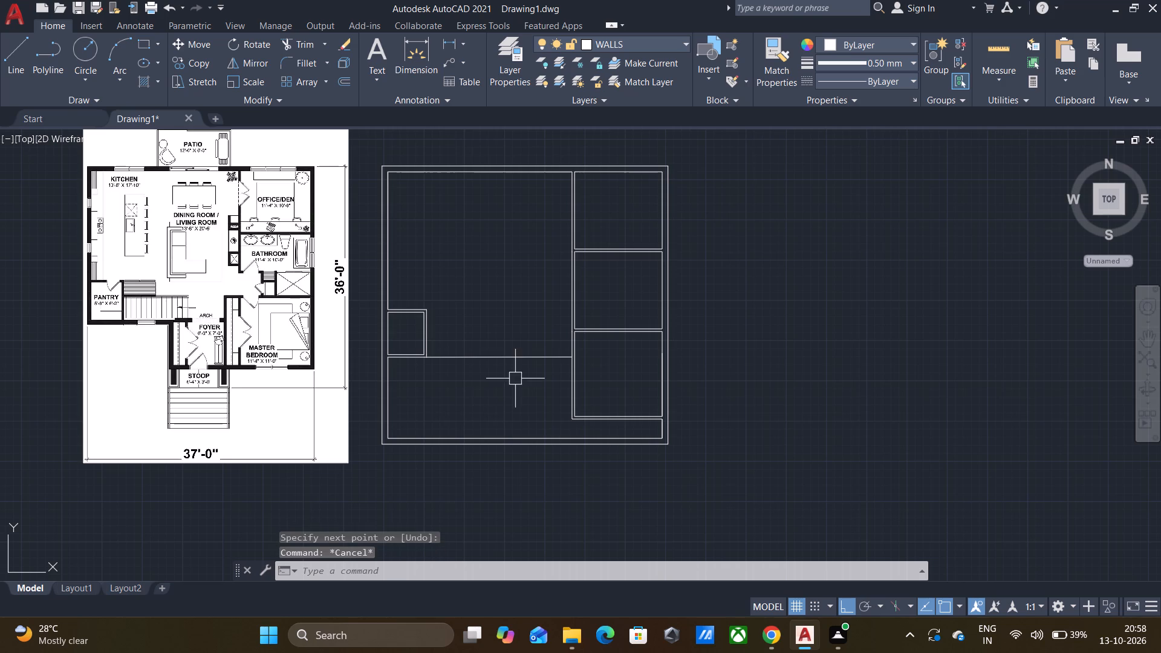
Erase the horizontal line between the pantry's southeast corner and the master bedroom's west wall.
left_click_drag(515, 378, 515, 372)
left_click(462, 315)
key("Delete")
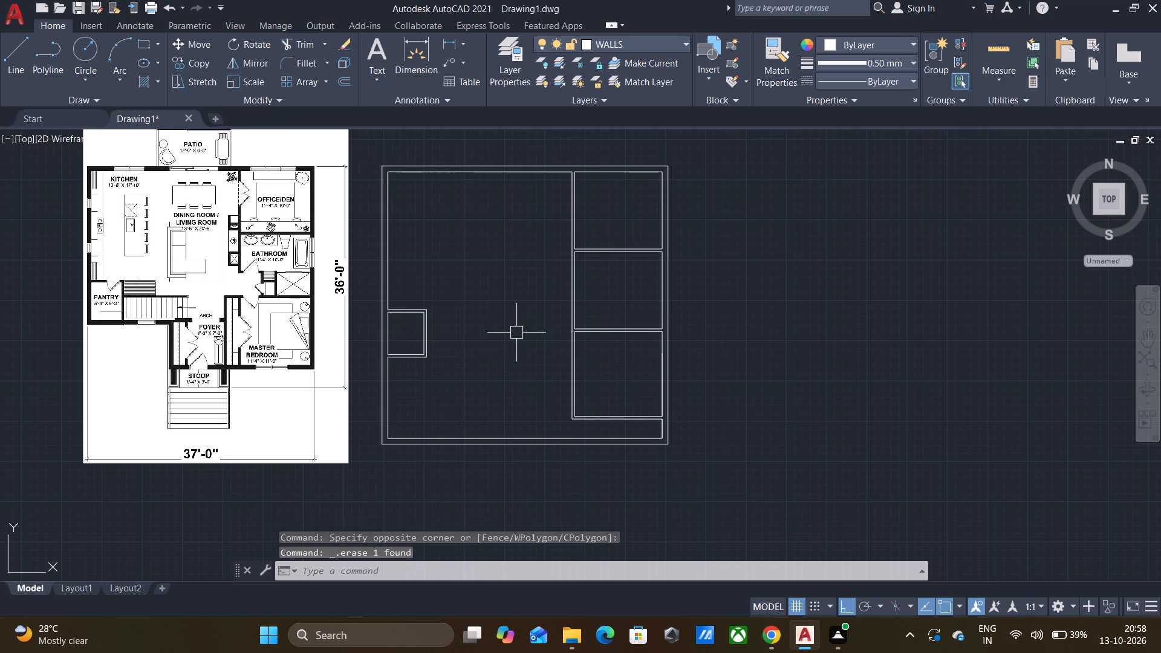
Start a line on the house's inner north wall line, directly above the pantry's outer northeast corner.
scroll(496, 344, "up", 1)
middle_click_drag(499, 342, 568, 319)
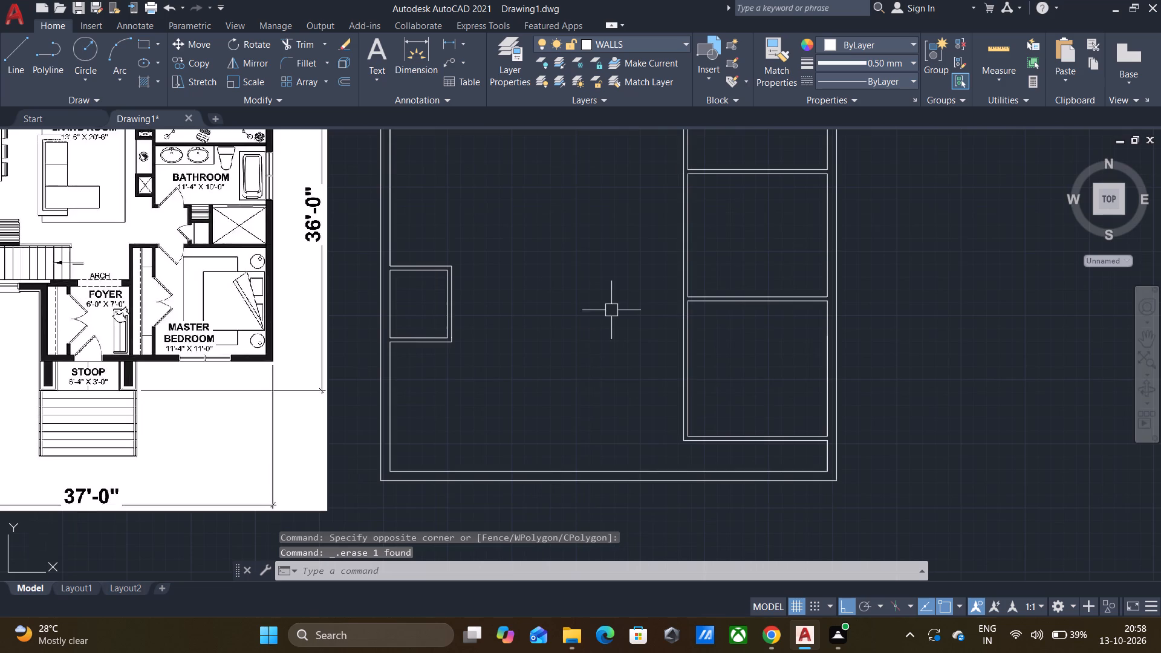
middle_click_drag(617, 306, 667, 296)
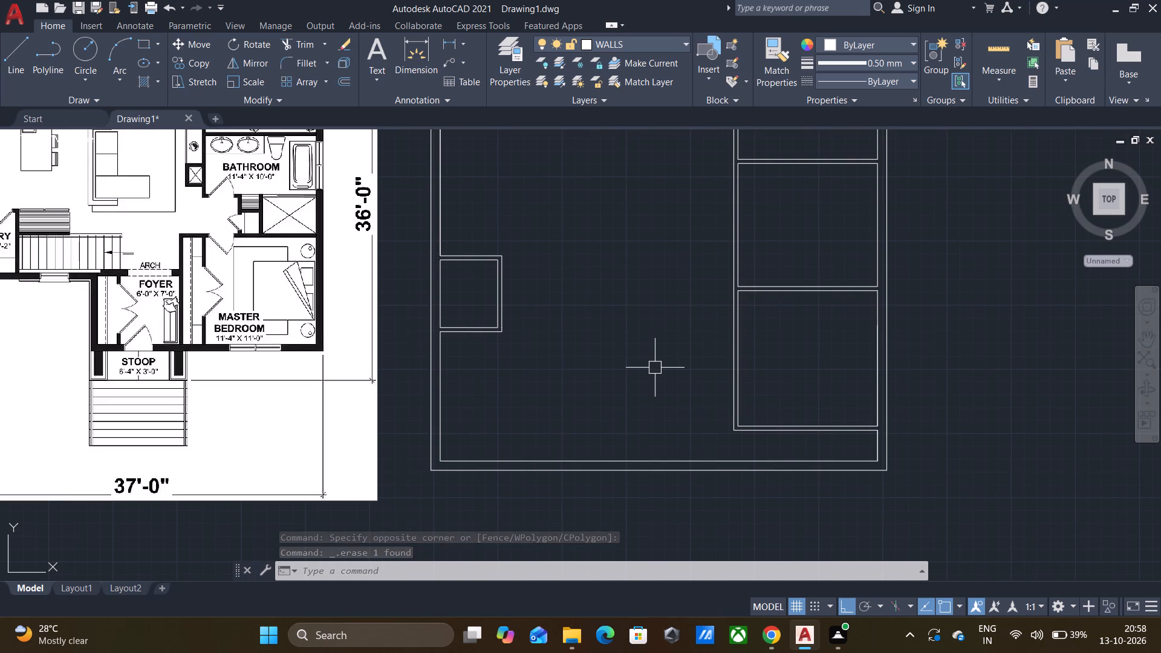
key("l")
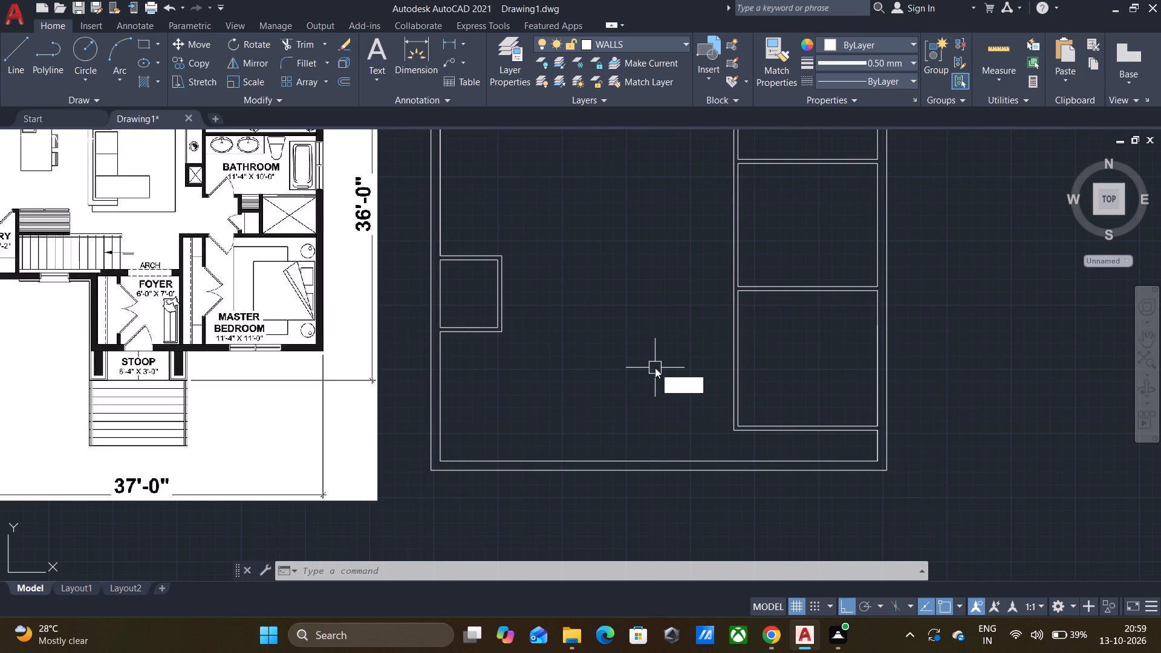
key("Return")
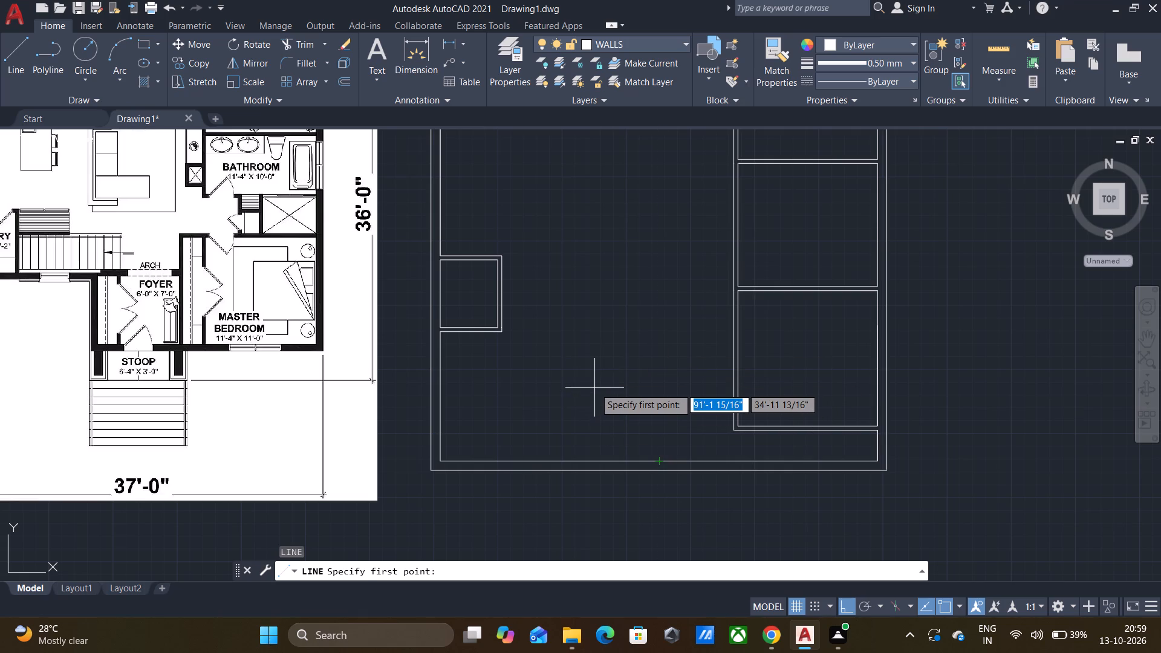
scroll(594, 388, "down", 1)
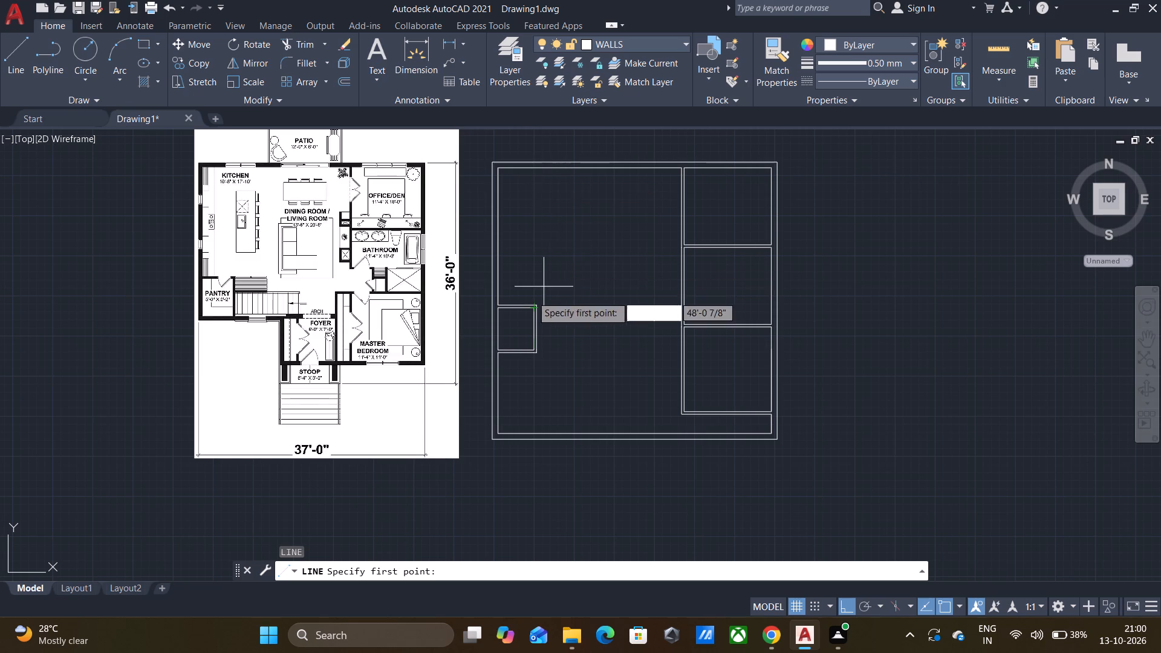
scroll(520, 303, "up", 3)
scroll(574, 315, "down", 2)
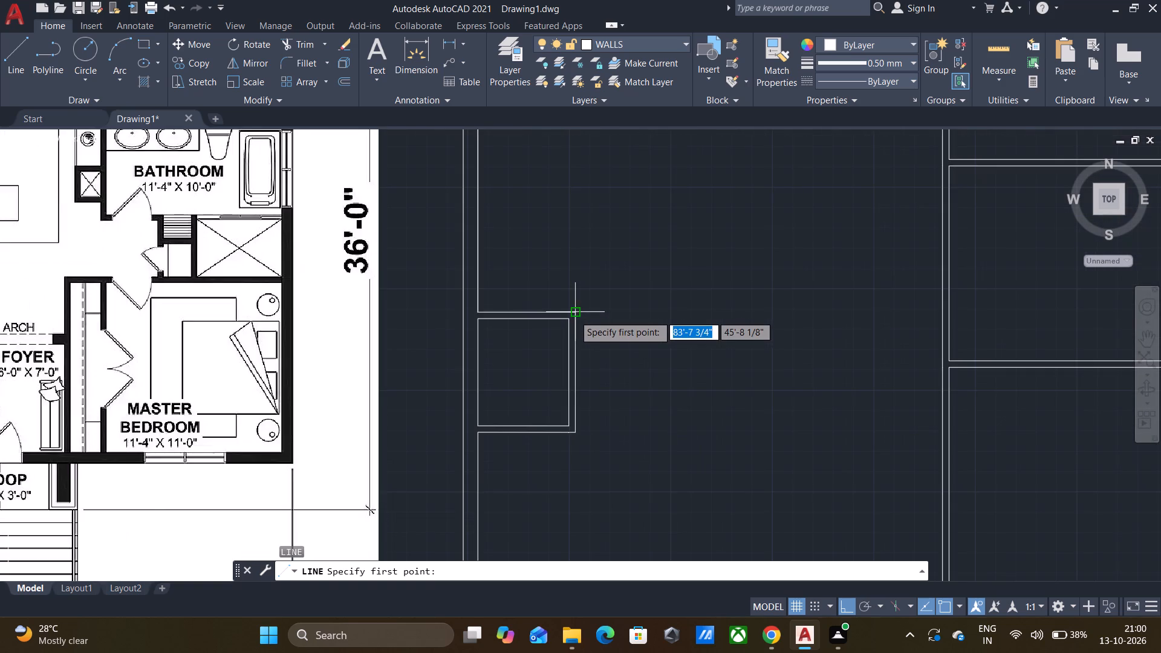
scroll(573, 314, "down", 2)
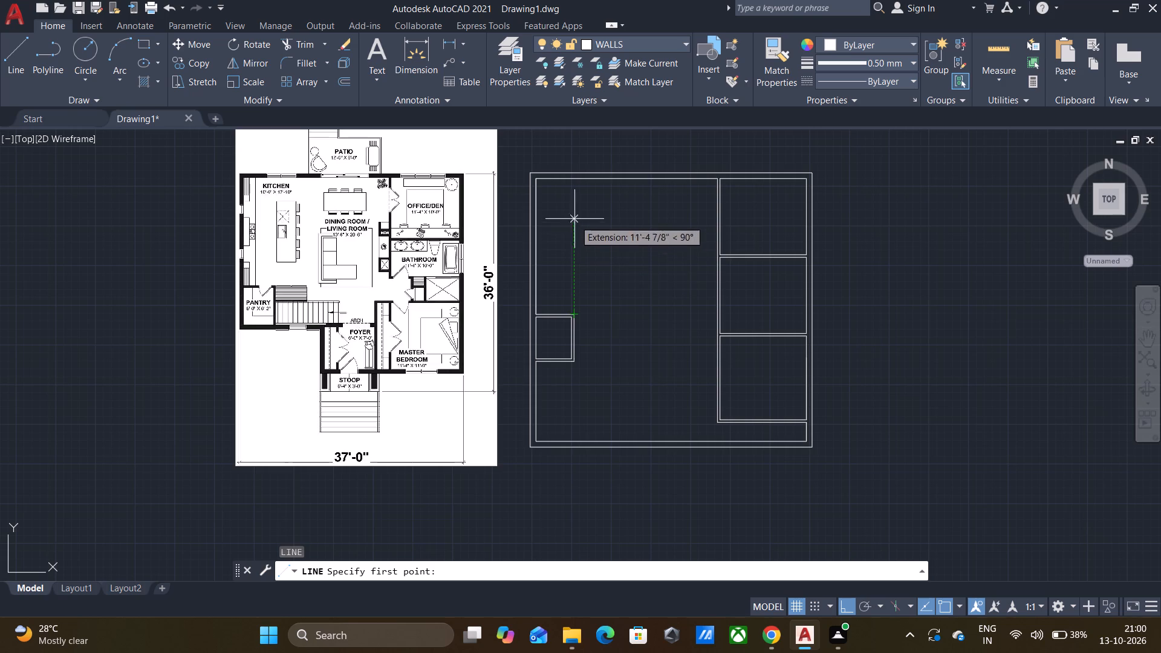
left_click(575, 181)
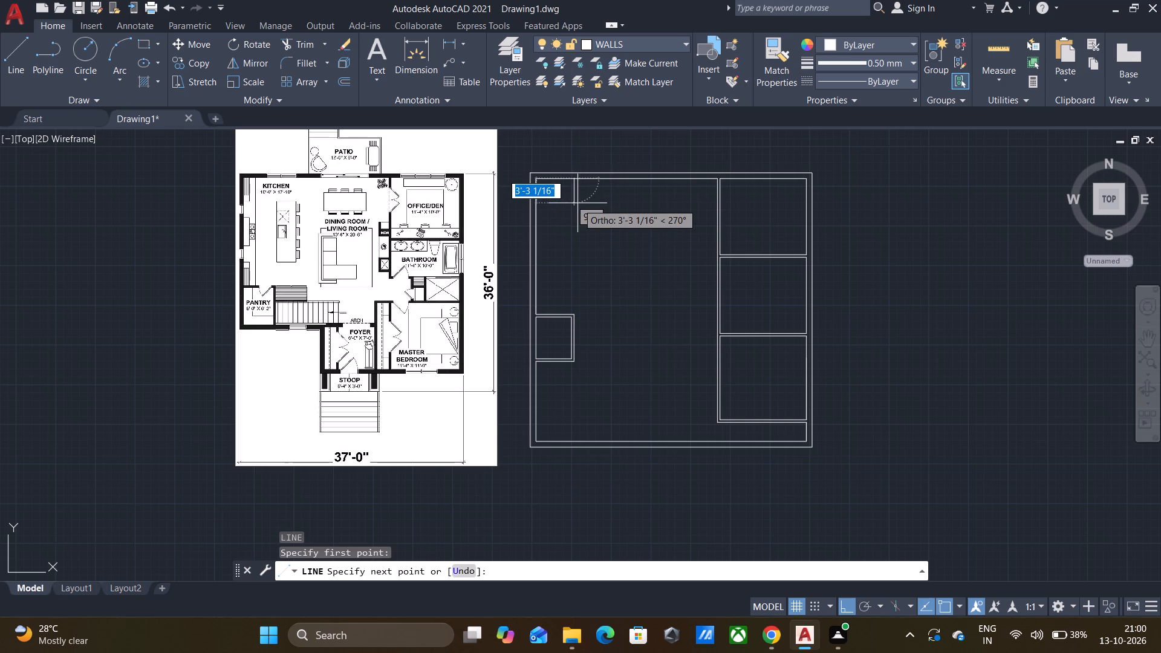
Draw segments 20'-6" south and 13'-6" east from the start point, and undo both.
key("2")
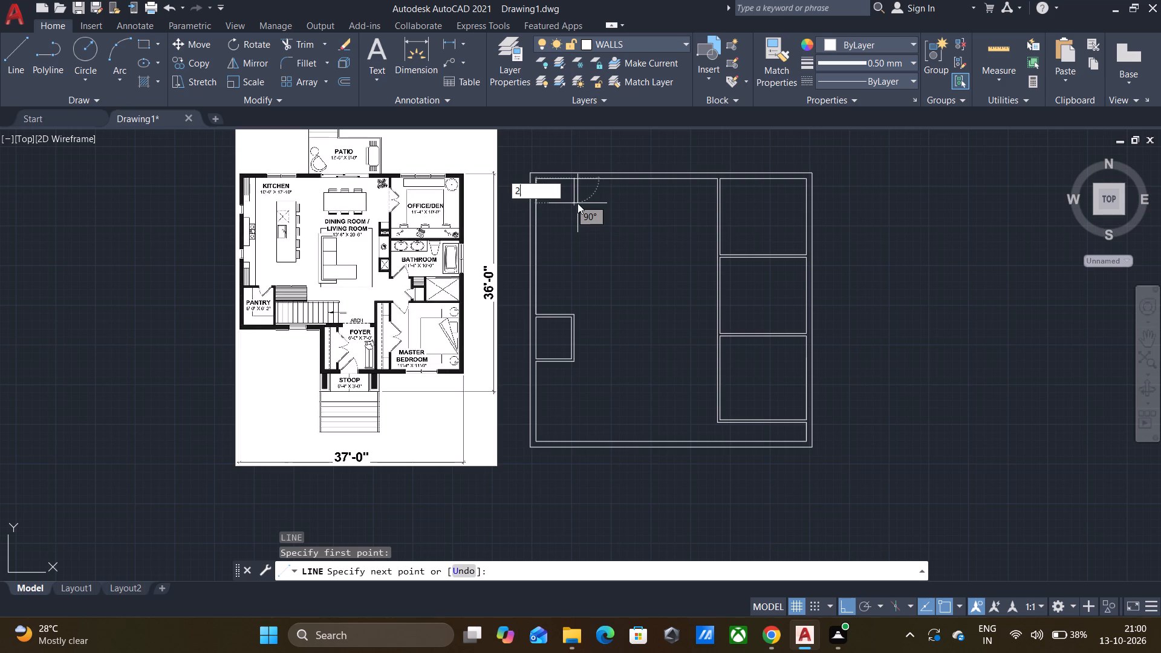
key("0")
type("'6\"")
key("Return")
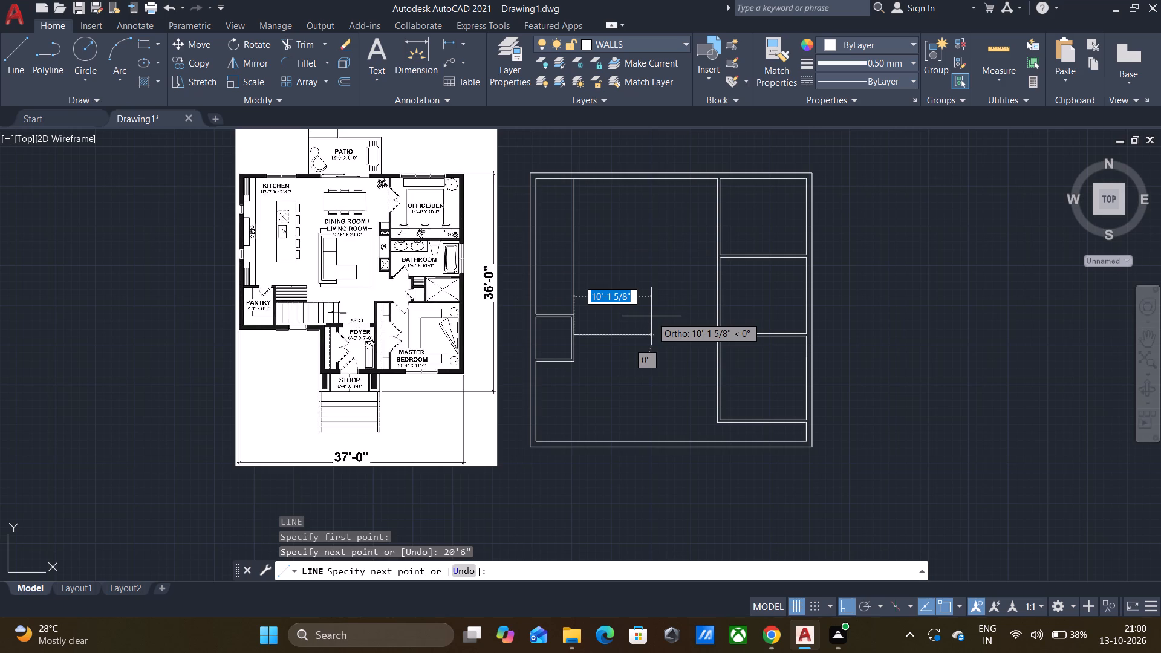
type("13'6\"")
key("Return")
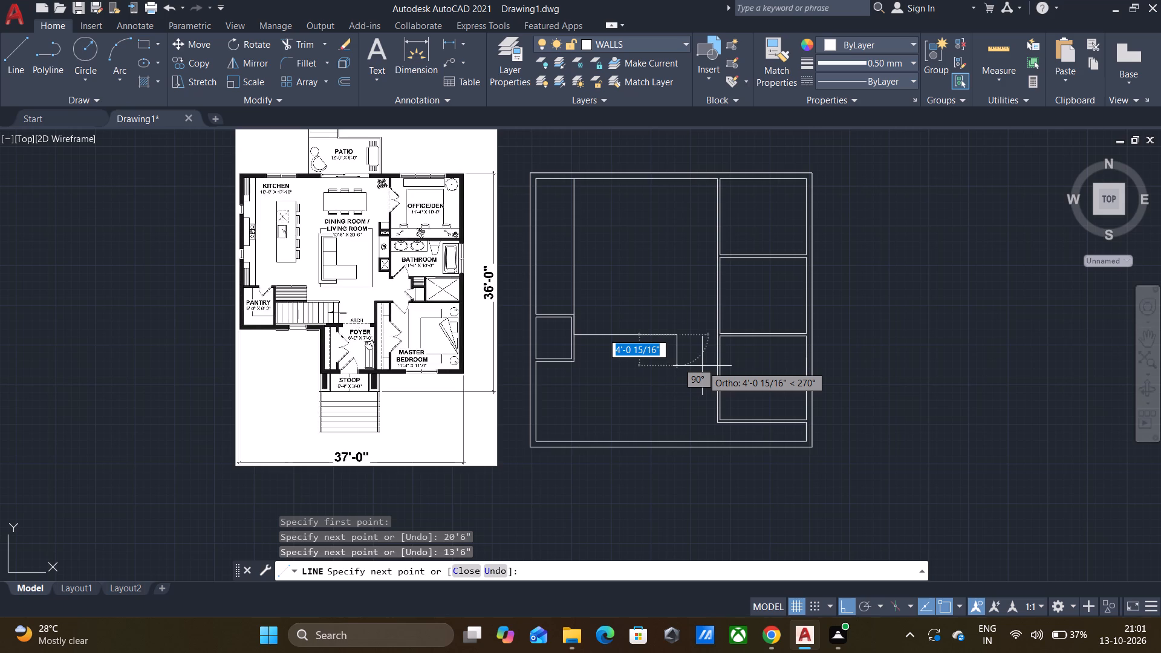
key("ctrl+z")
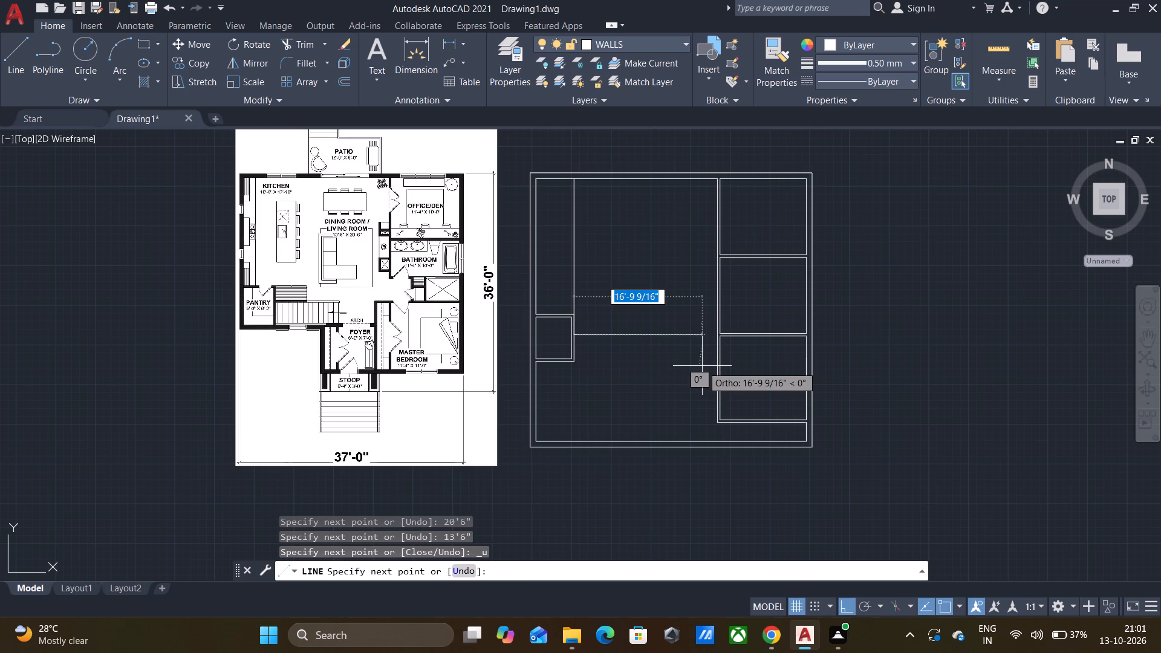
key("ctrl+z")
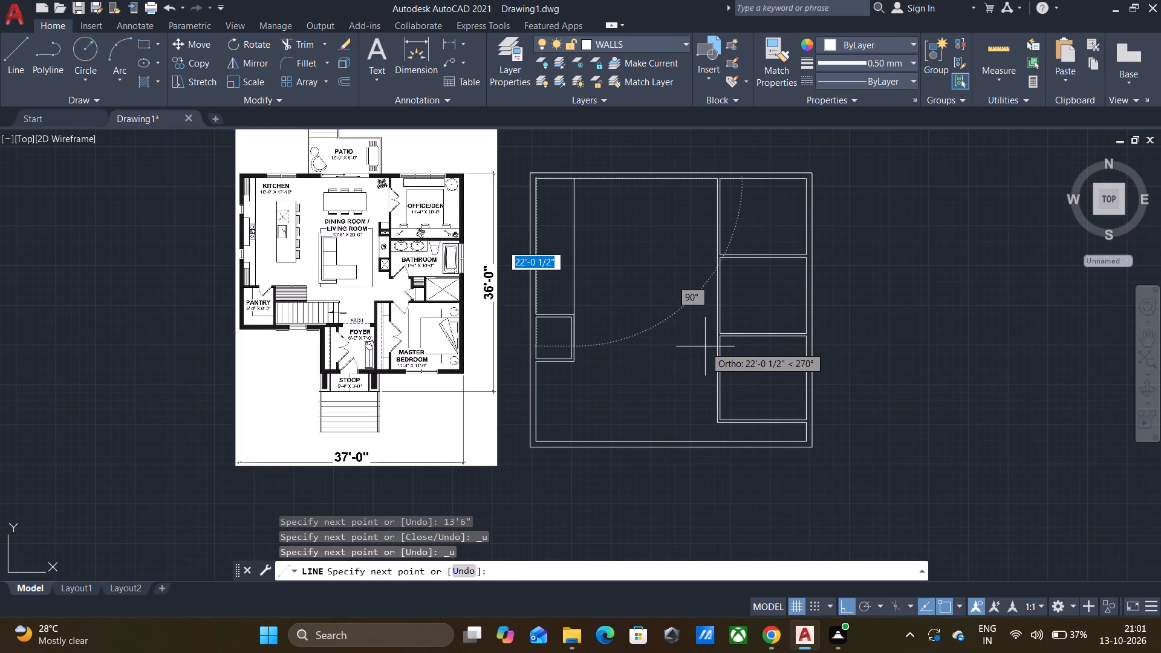
Draw the line 20'-6" south from the start point and 13'-6" east from there.
type("20'")
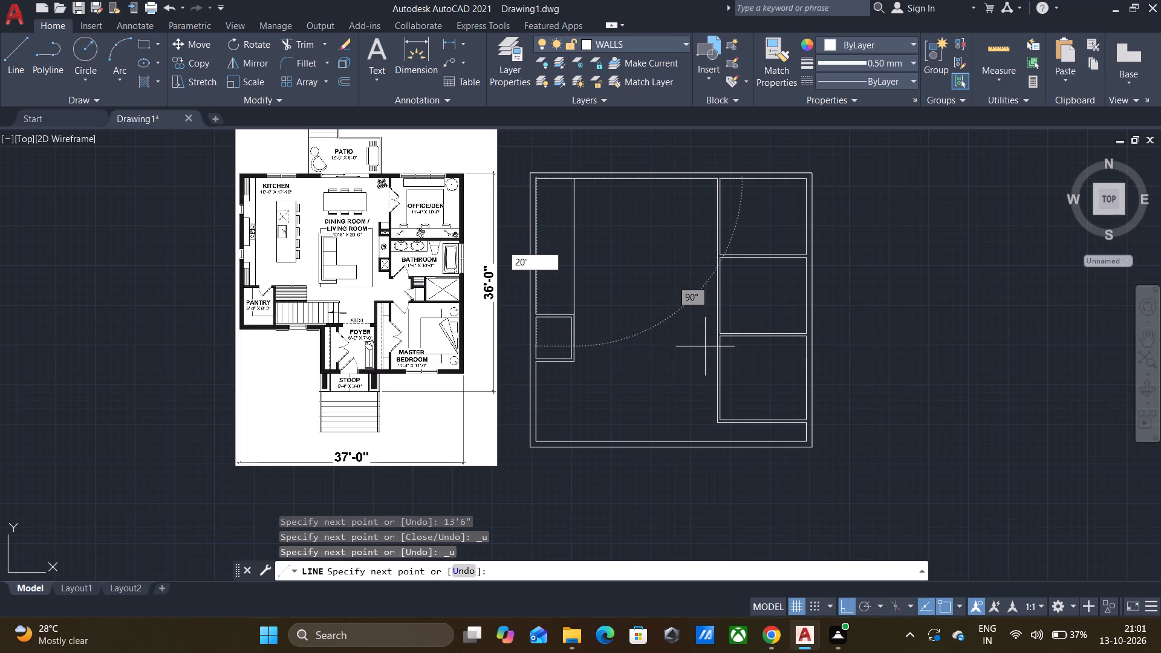
type("6\"")
key("Return")
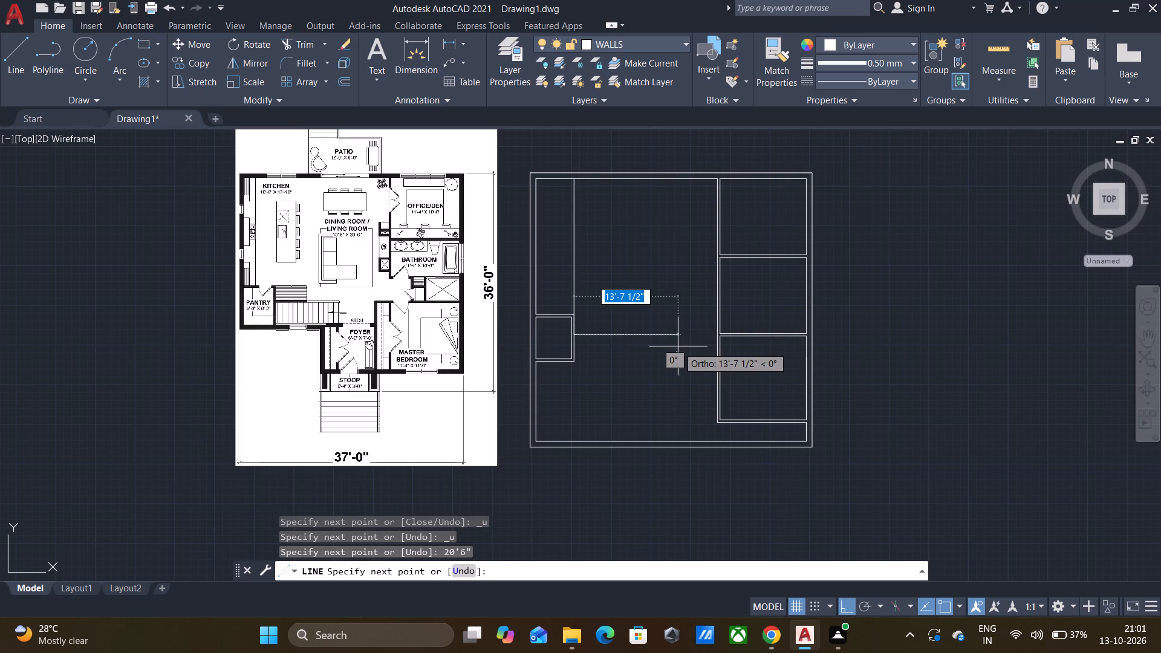
type("13'6\"")
key("Return")
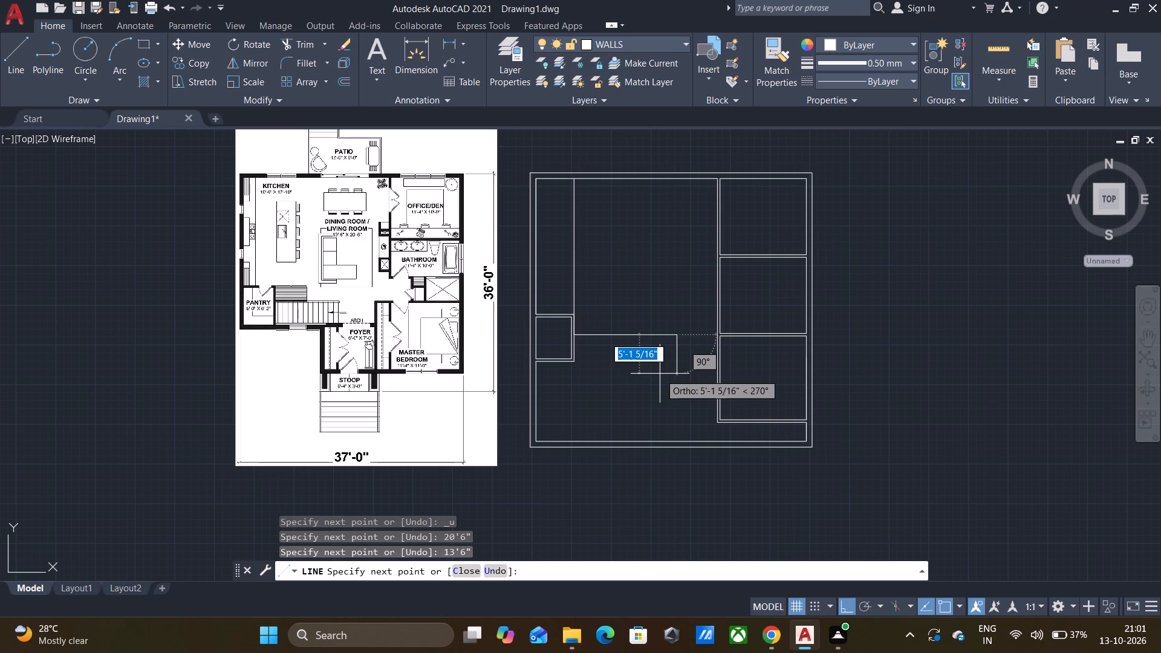
key("space")
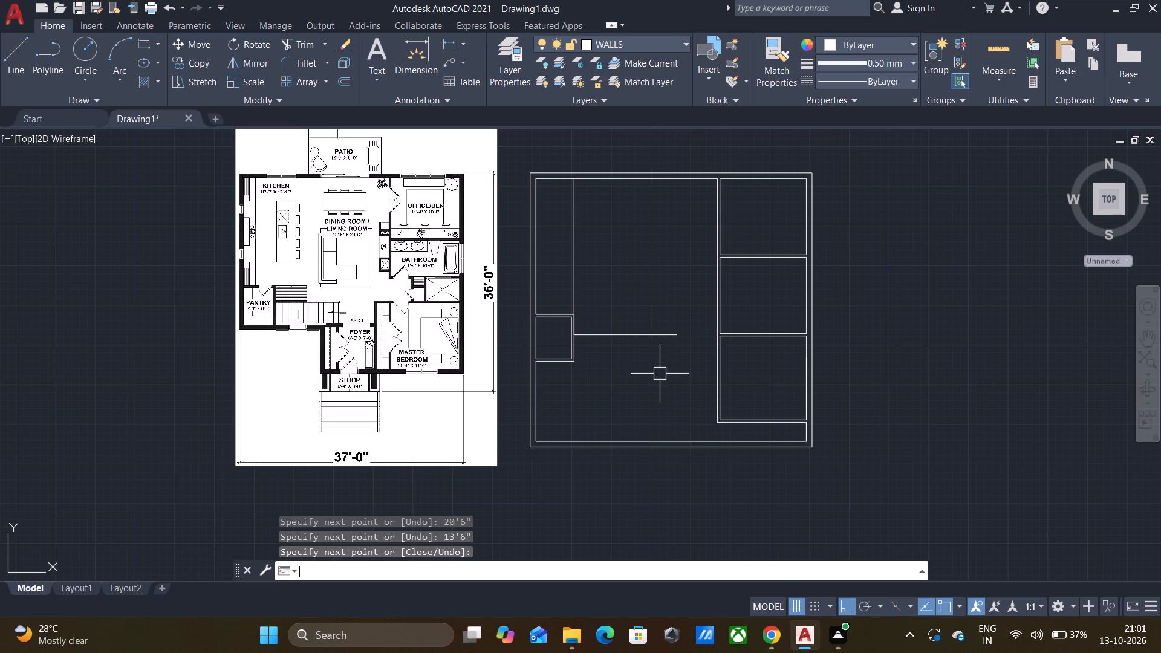
Draw a 13'-6" horizontal line east from the pantry's outer southeast corner, ending in line with the horizontal line above.
key("l")
key("Return")
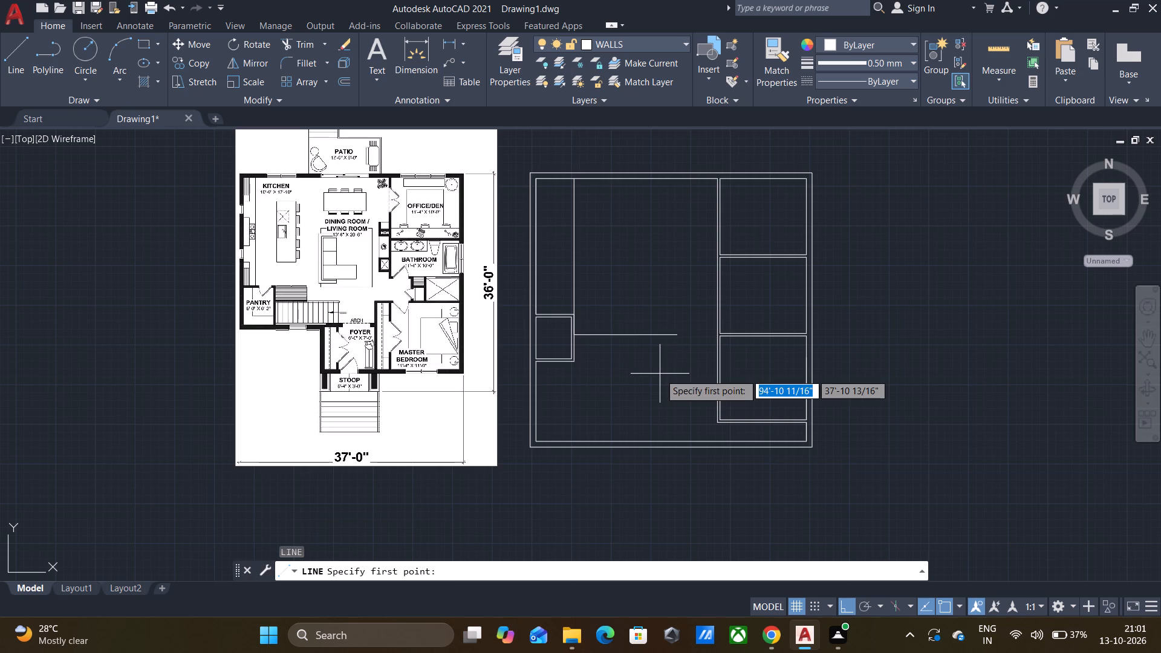
scroll(610, 380, "up", 3)
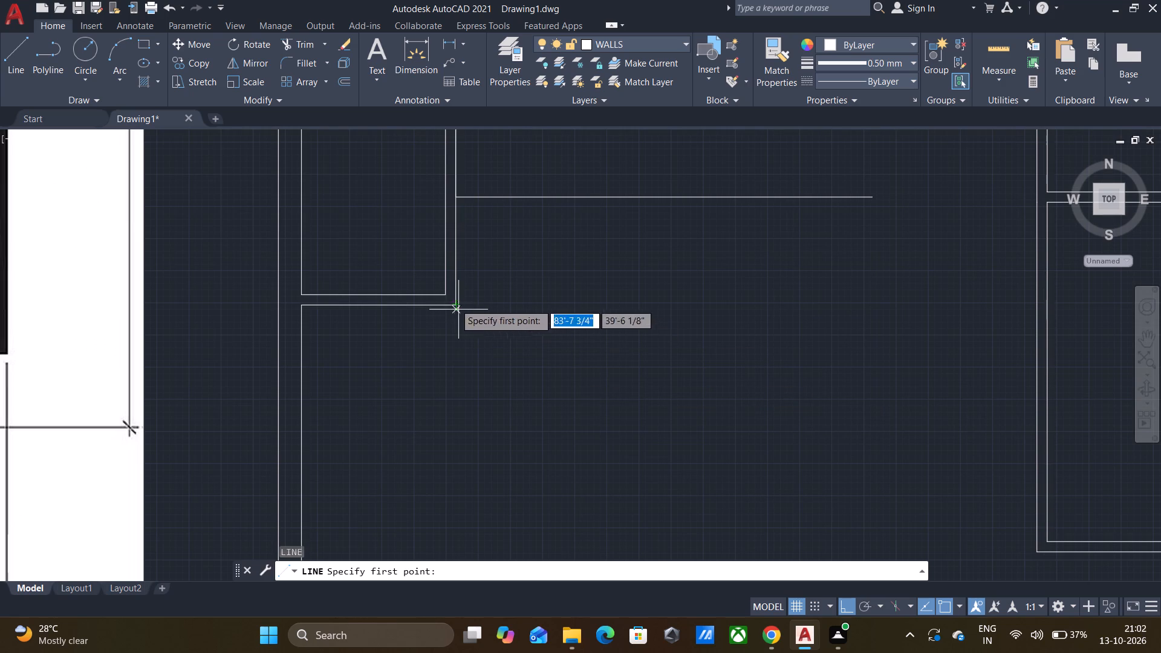
left_click(455, 304)
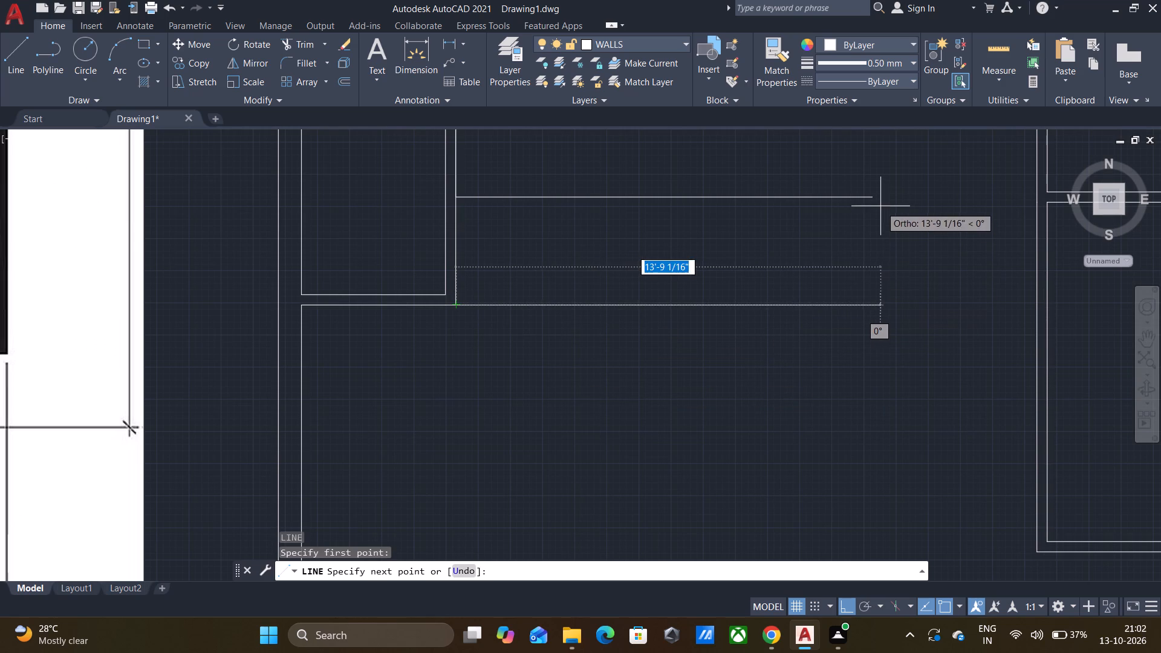
left_click(874, 307)
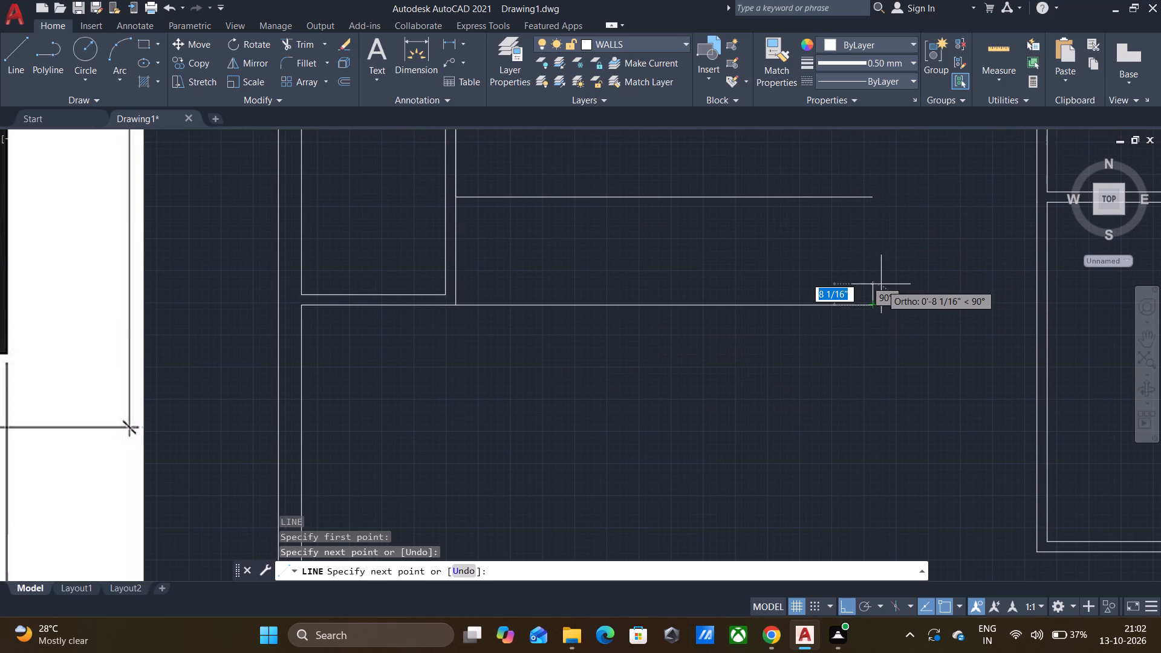
key("space")
Erase the vertical 20'-6" construction line between the north wall and the upper horizontal line.
scroll(883, 290, "down", 2)
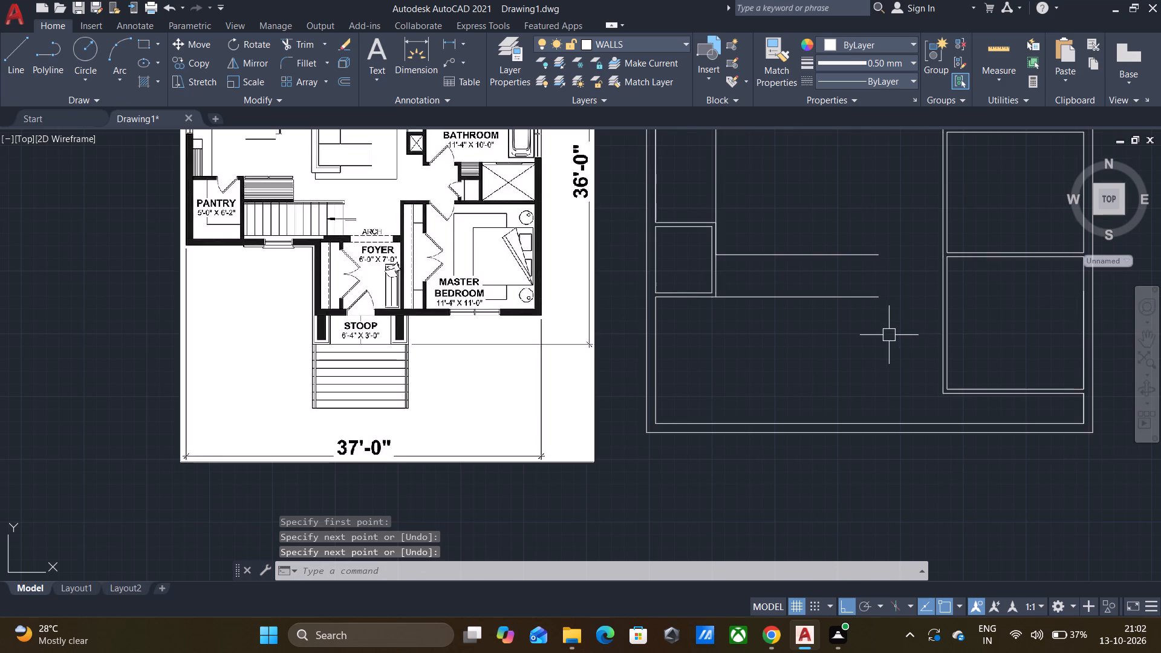
middle_click_drag(873, 354, 844, 399)
scroll(847, 371, "down", 2)
scroll(833, 288, "up", 1)
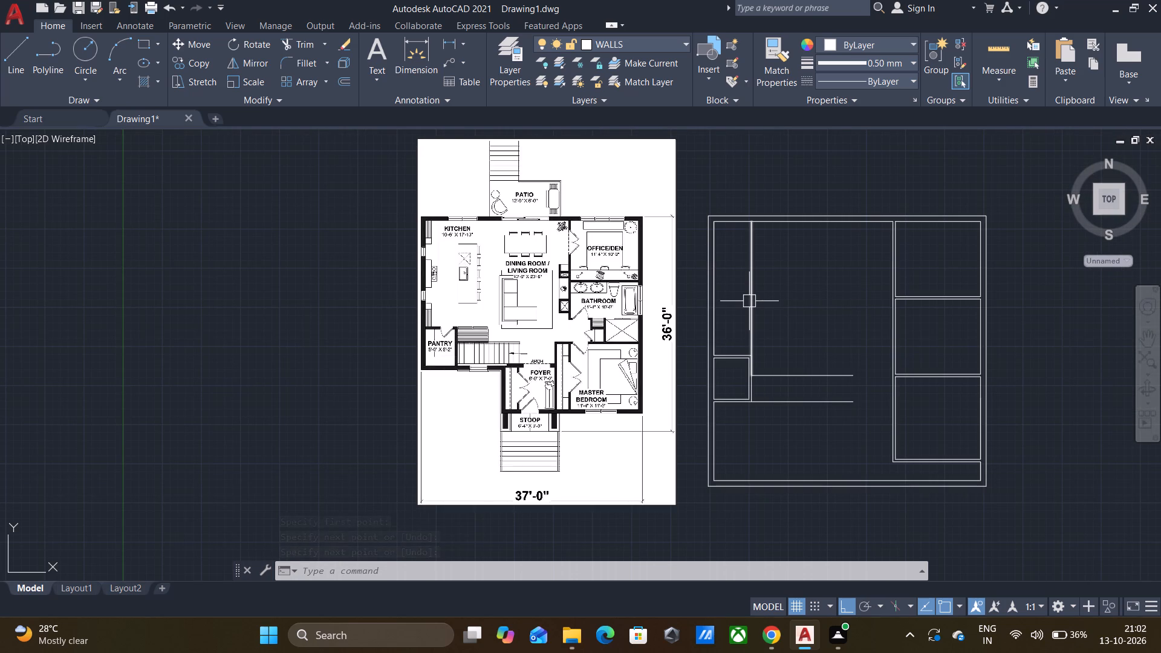
left_click(749, 301)
key("Delete")
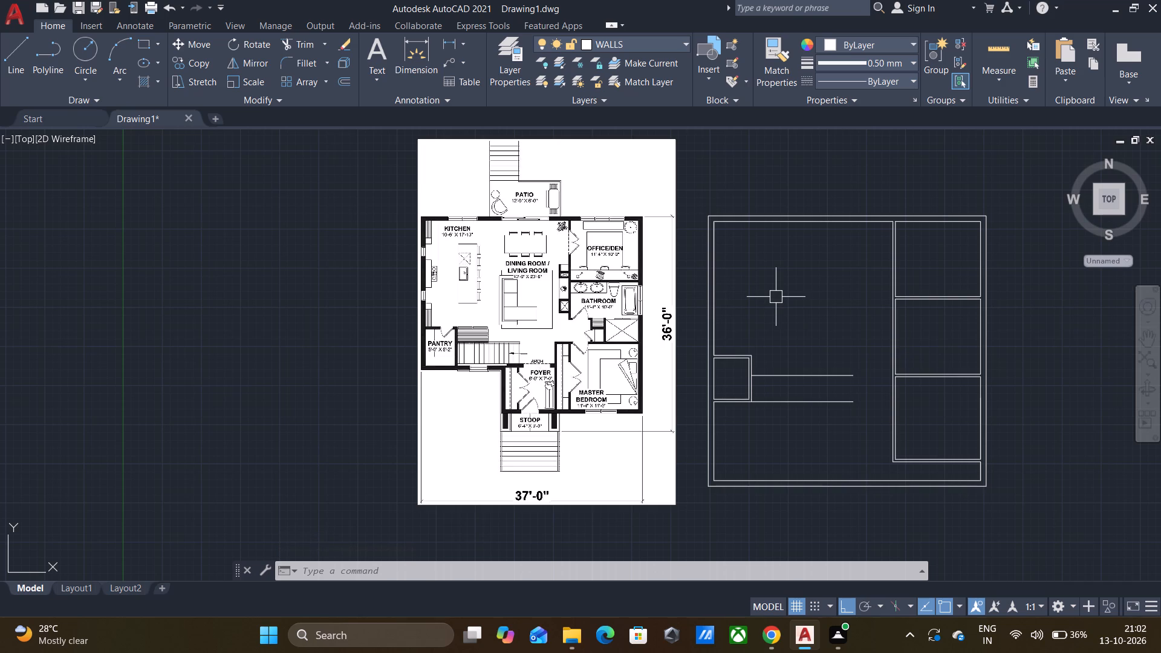
Offset the two 13'-6" horizontal lines 4" towards each other to form the stair walls.
key("o")
key("Return")
key("Return")
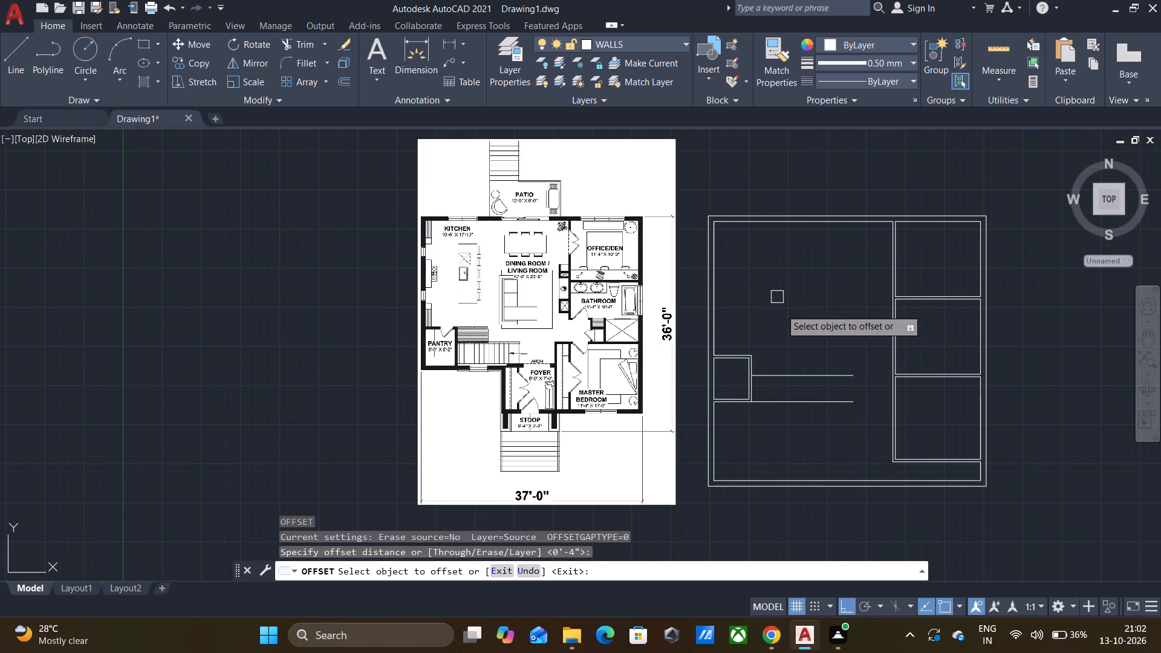
left_click(808, 377)
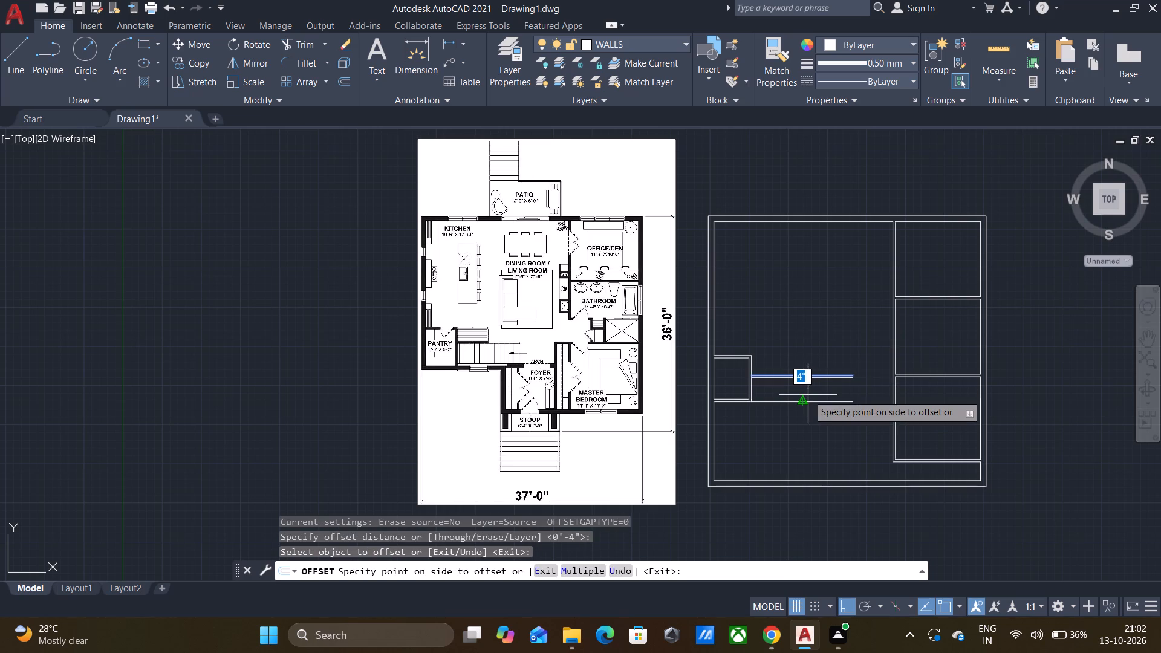
left_click(808, 395)
left_click(808, 403)
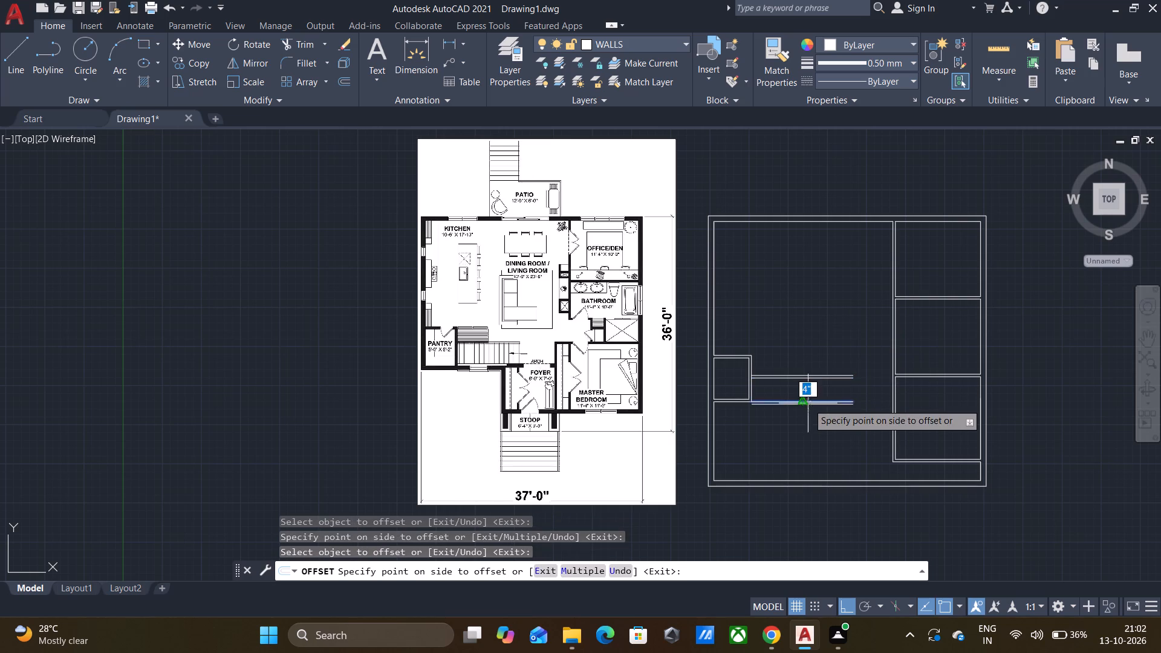
left_click(807, 388)
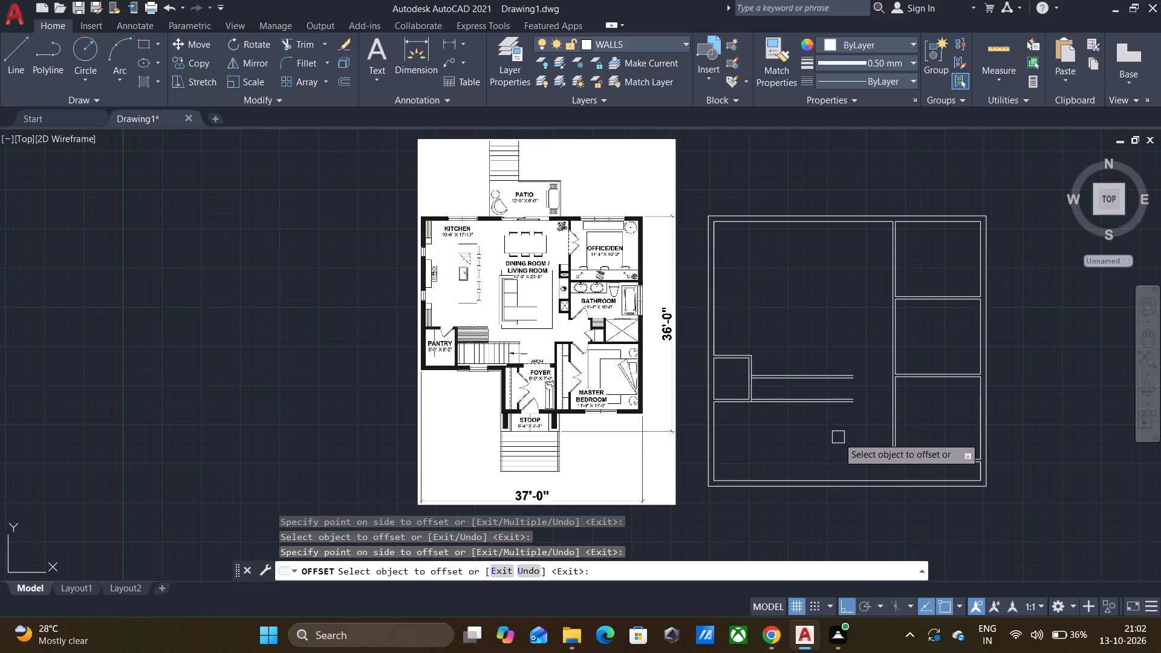
key("Escape")
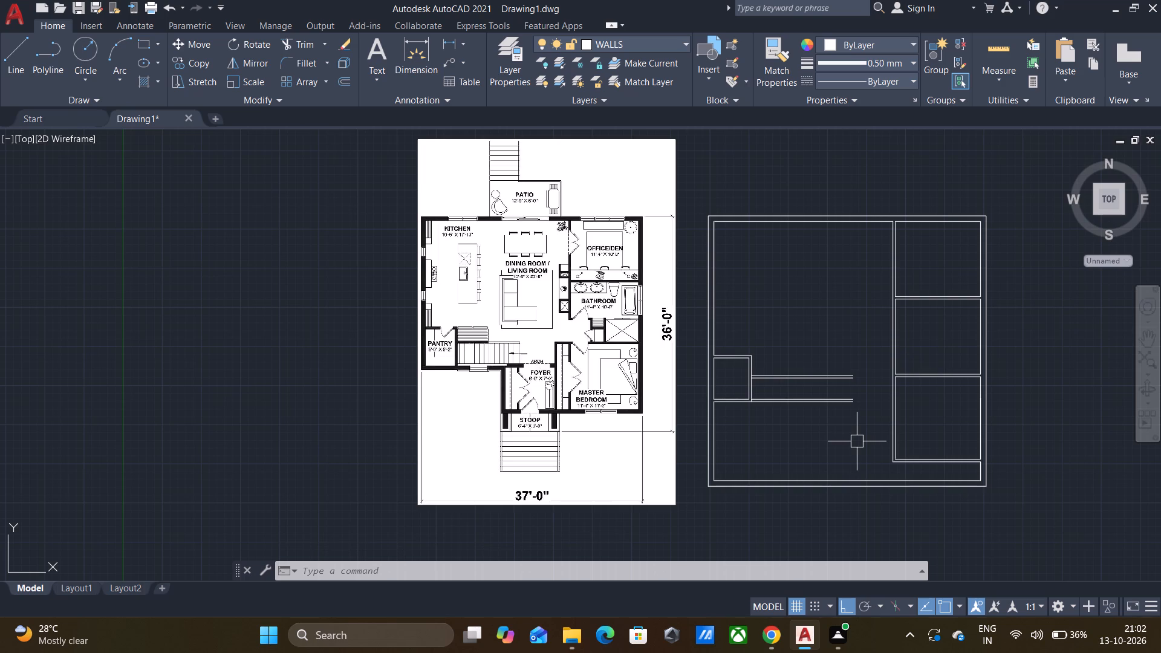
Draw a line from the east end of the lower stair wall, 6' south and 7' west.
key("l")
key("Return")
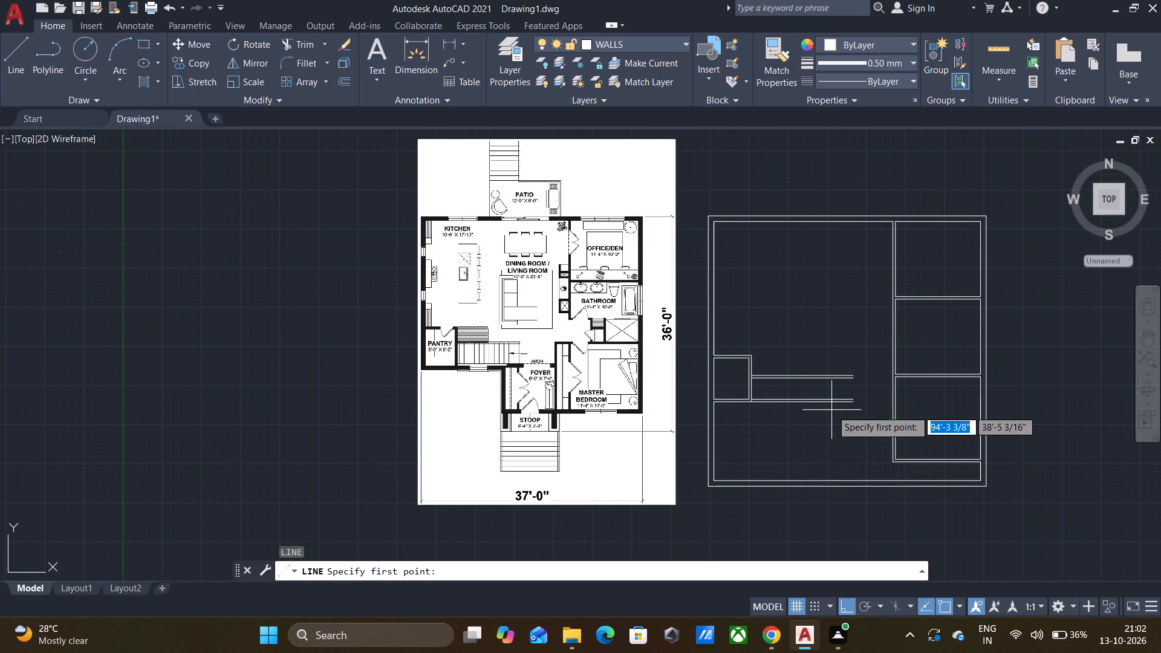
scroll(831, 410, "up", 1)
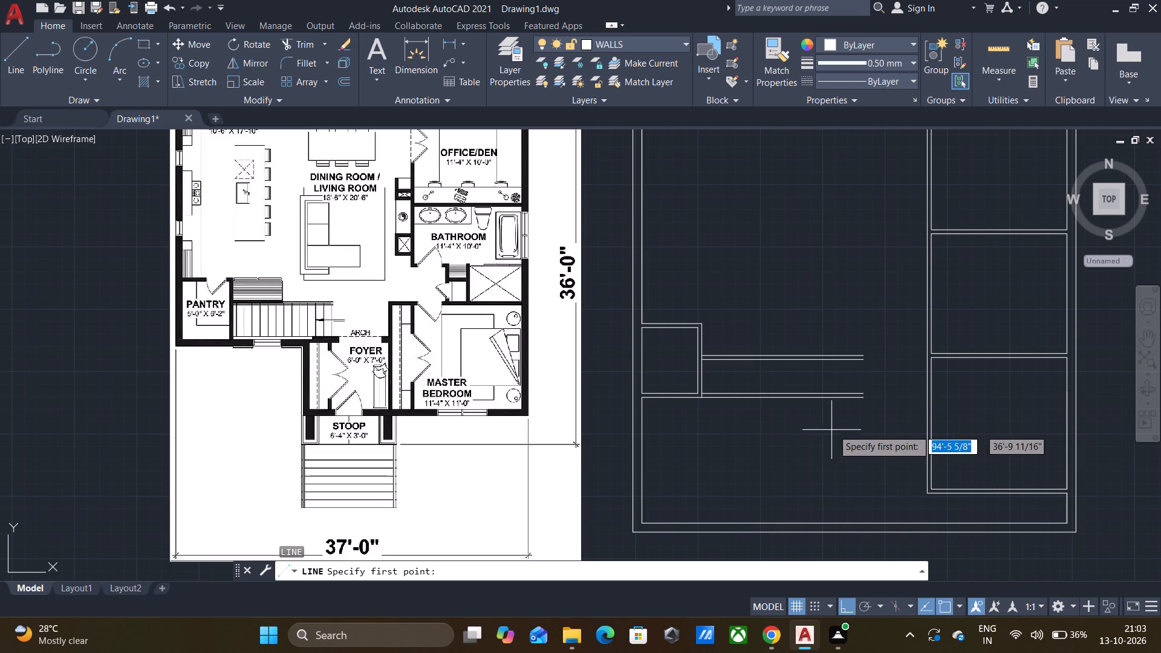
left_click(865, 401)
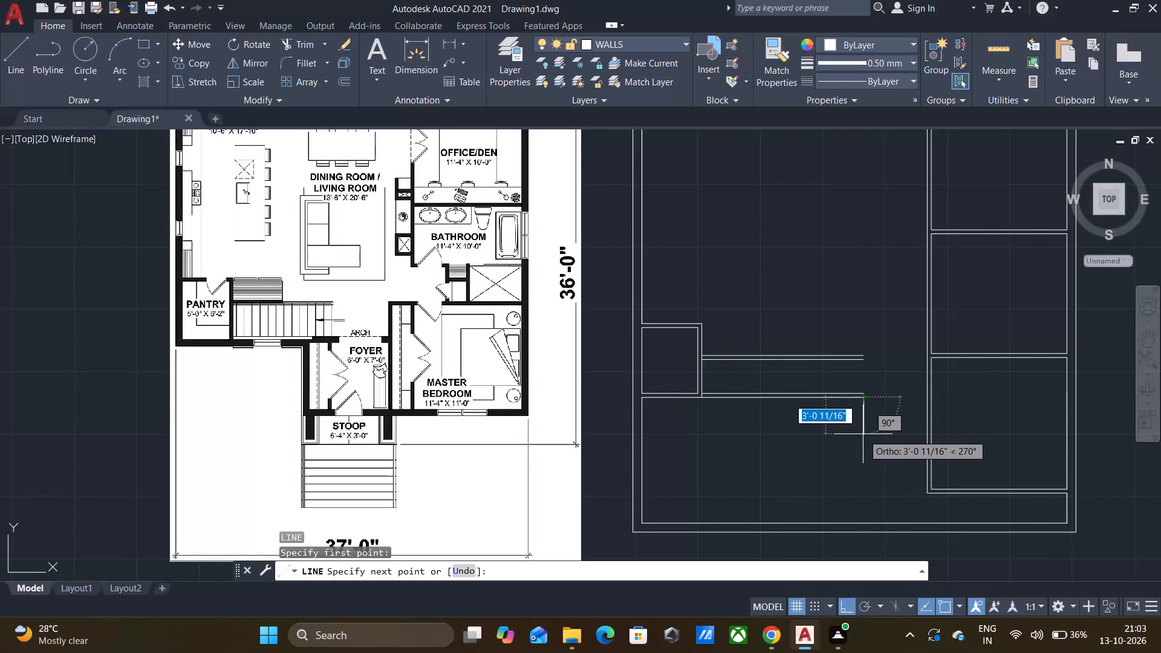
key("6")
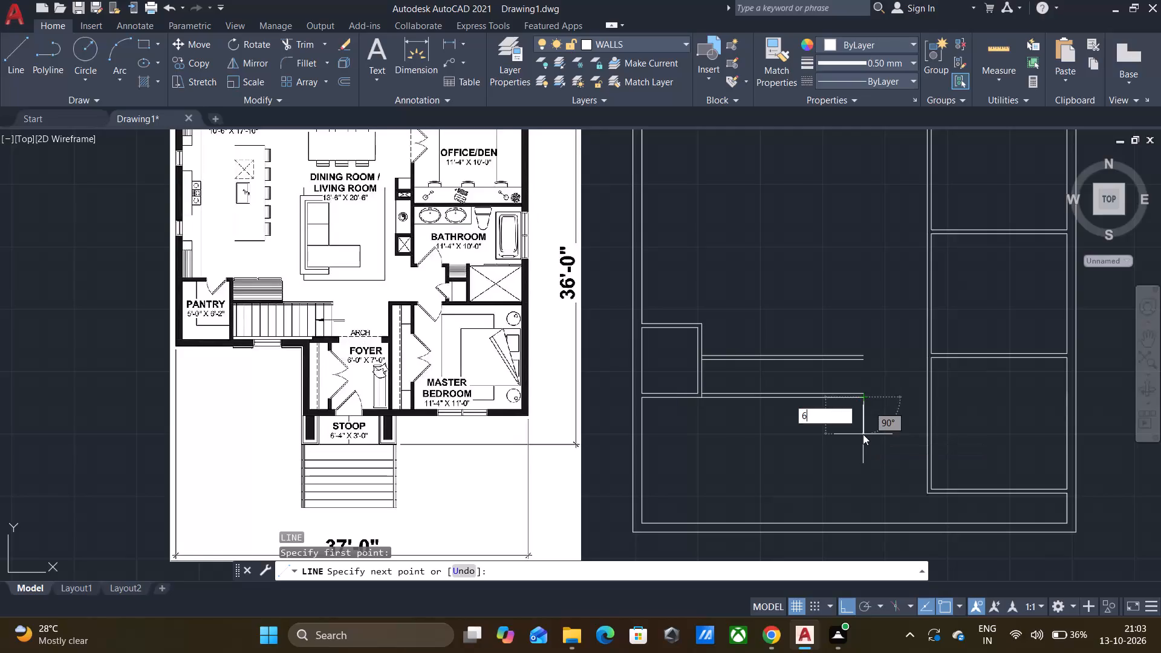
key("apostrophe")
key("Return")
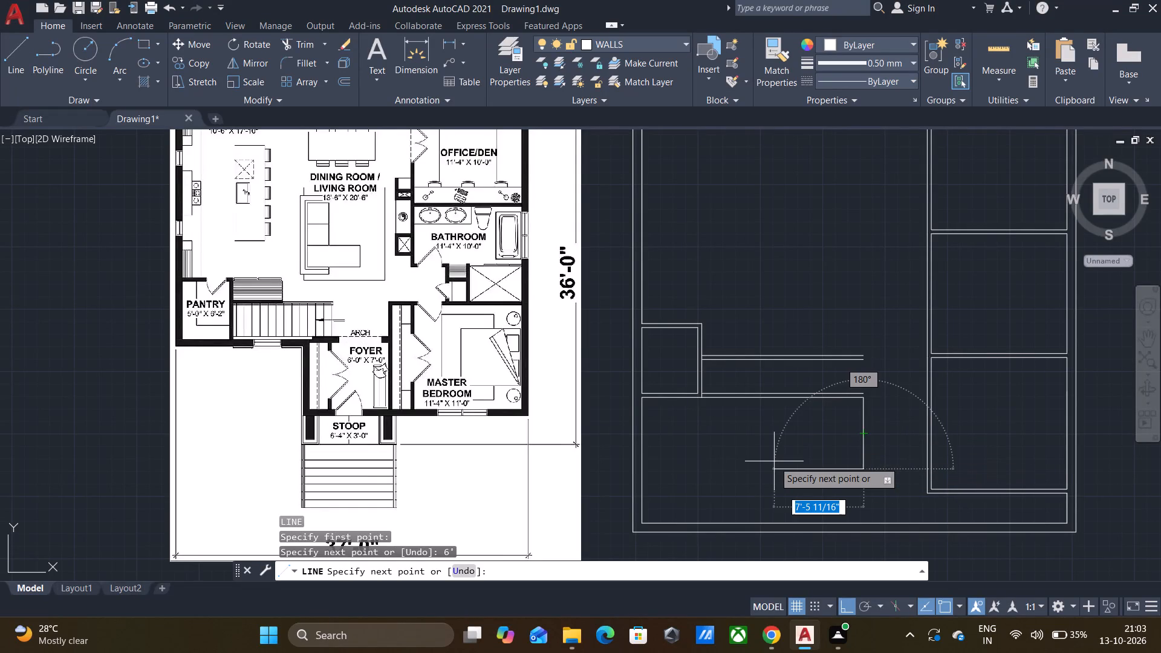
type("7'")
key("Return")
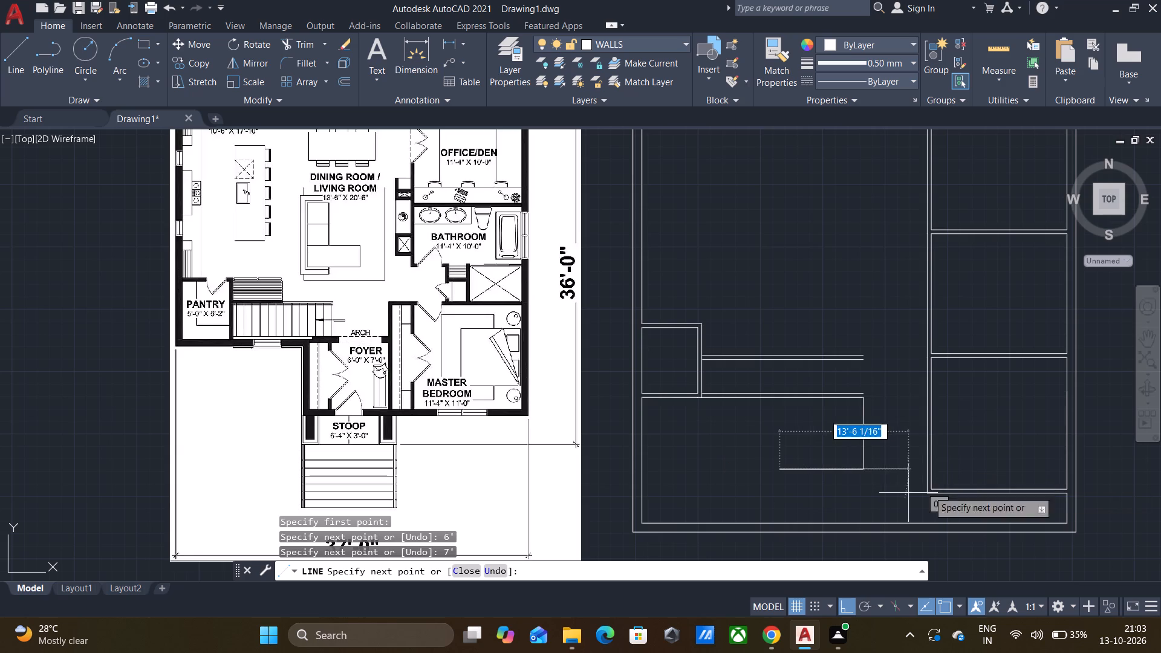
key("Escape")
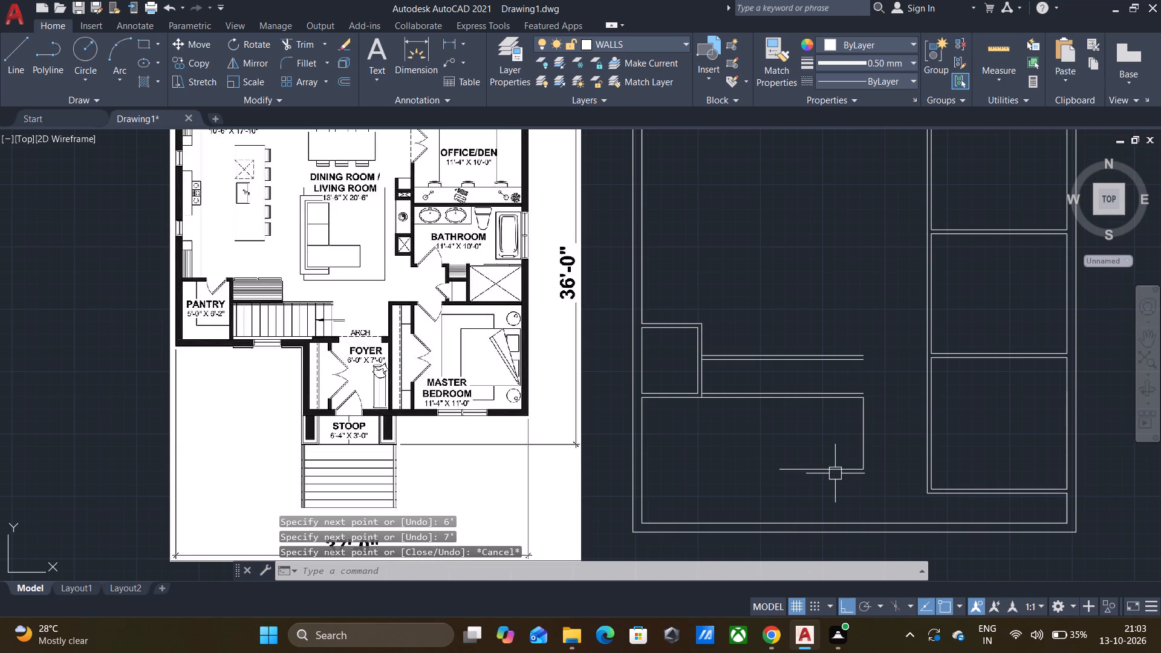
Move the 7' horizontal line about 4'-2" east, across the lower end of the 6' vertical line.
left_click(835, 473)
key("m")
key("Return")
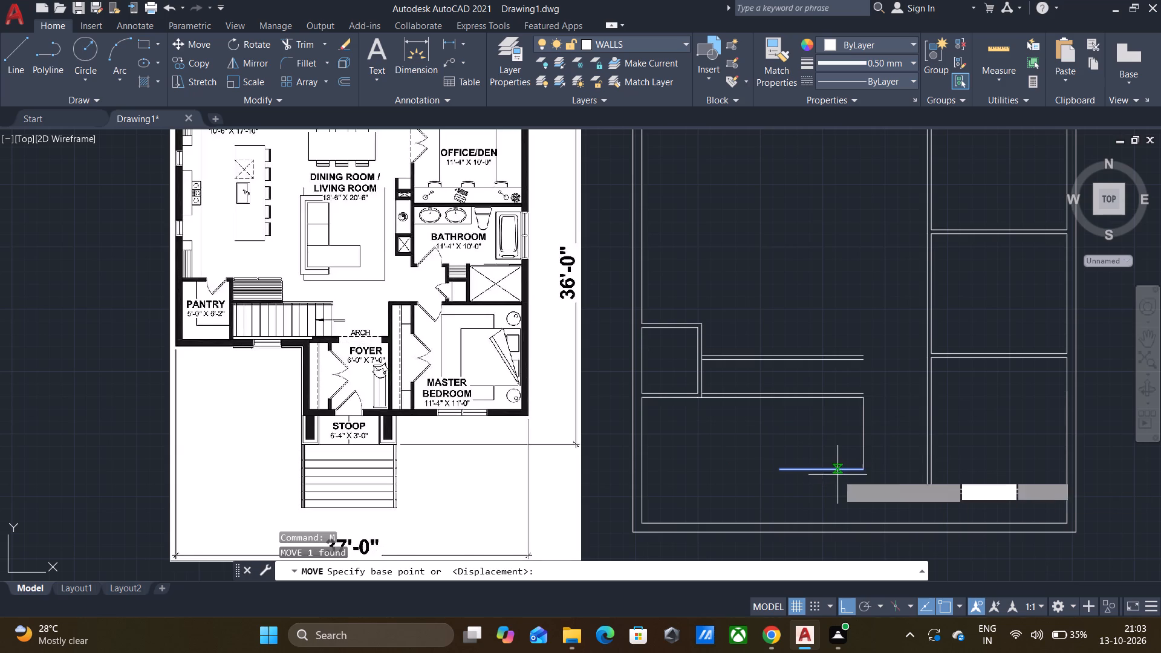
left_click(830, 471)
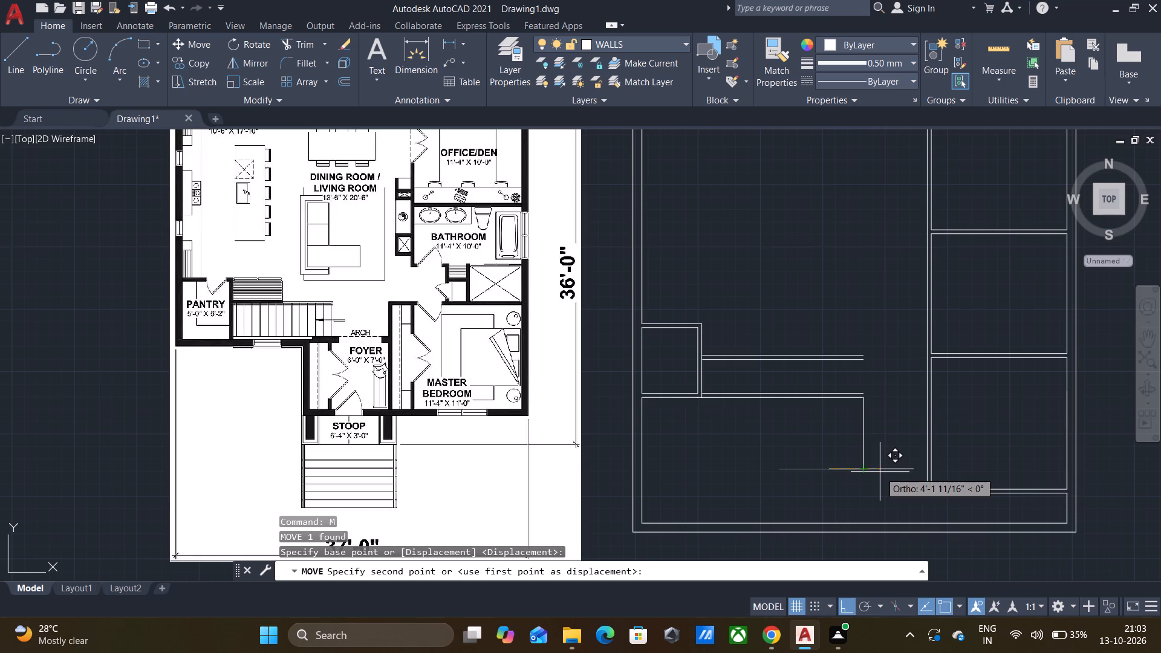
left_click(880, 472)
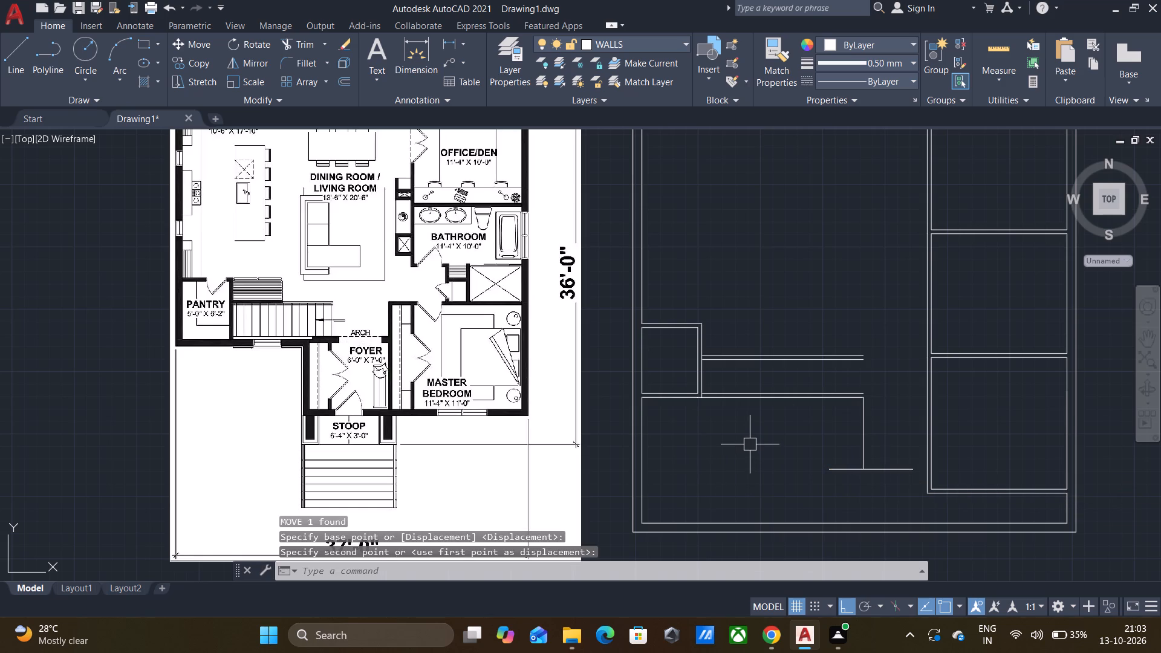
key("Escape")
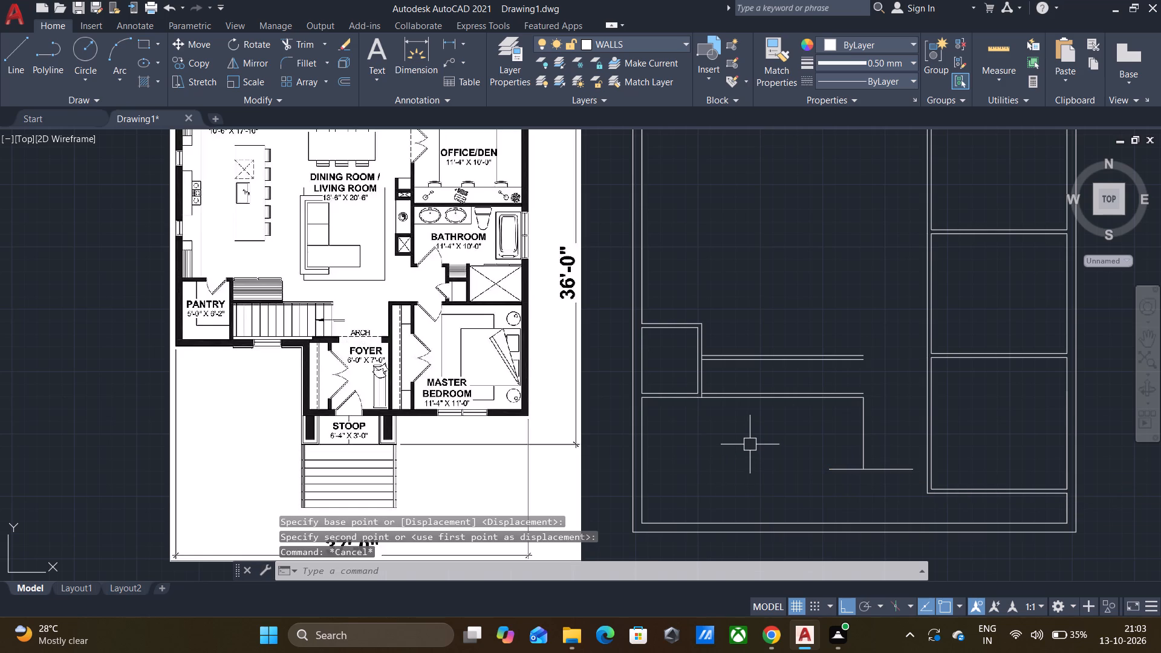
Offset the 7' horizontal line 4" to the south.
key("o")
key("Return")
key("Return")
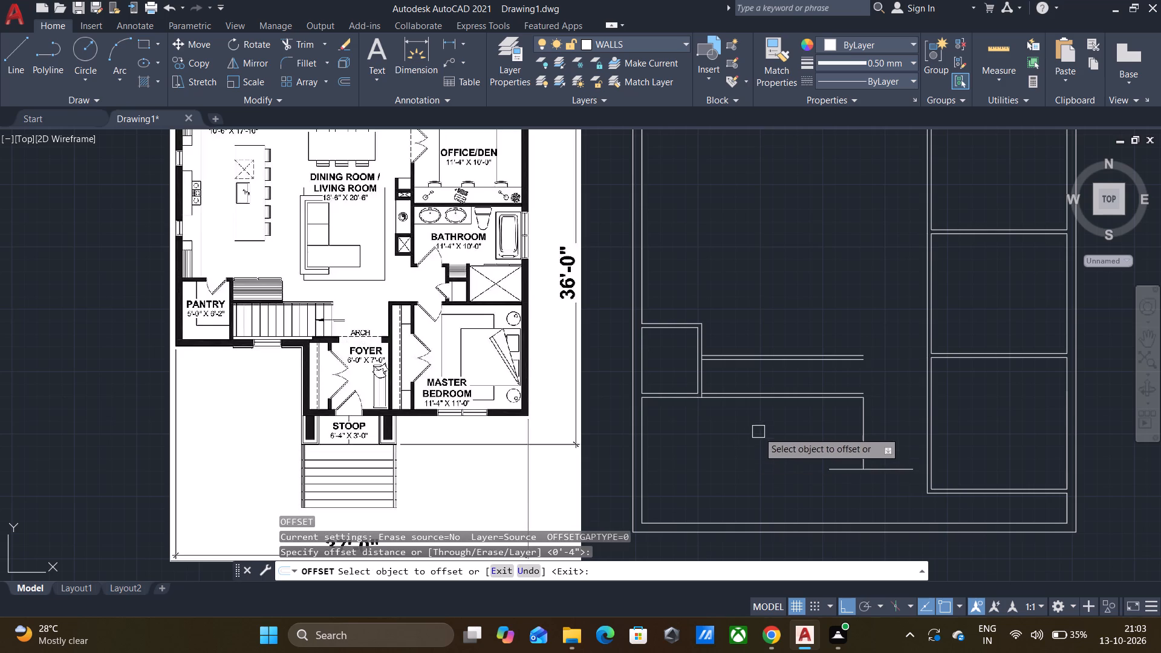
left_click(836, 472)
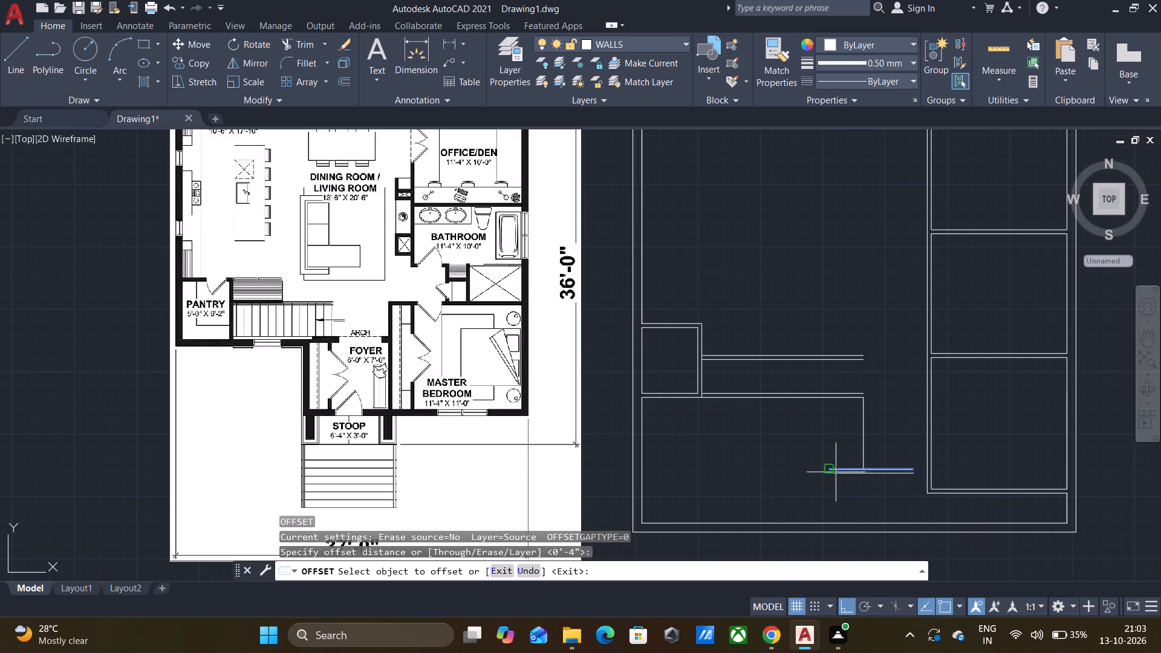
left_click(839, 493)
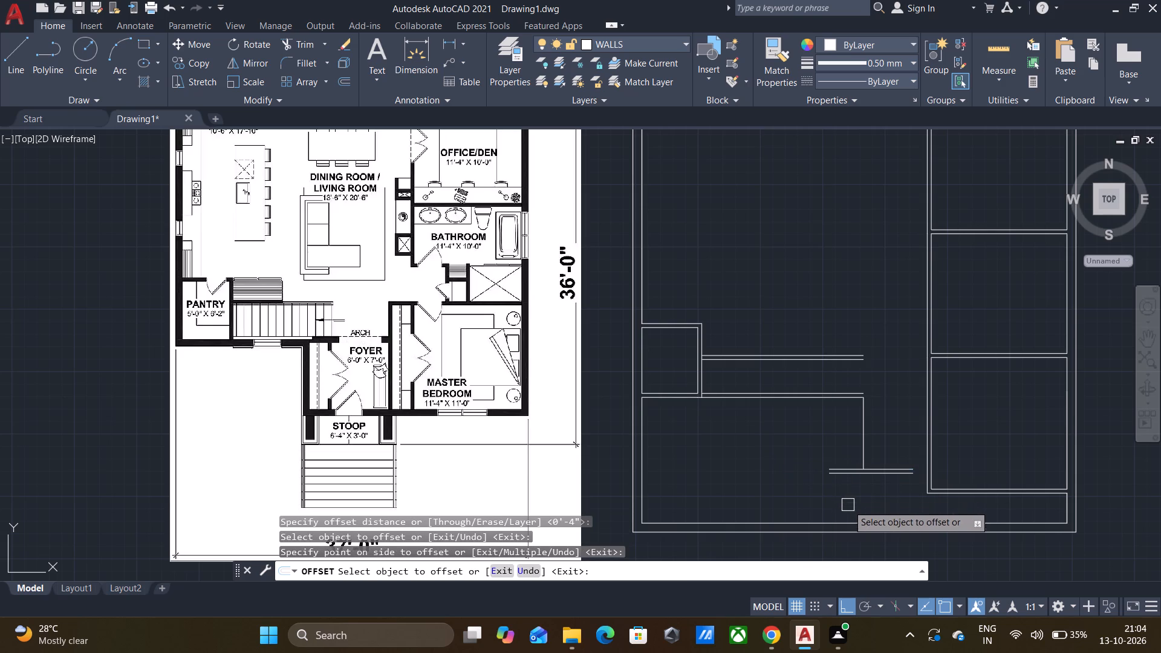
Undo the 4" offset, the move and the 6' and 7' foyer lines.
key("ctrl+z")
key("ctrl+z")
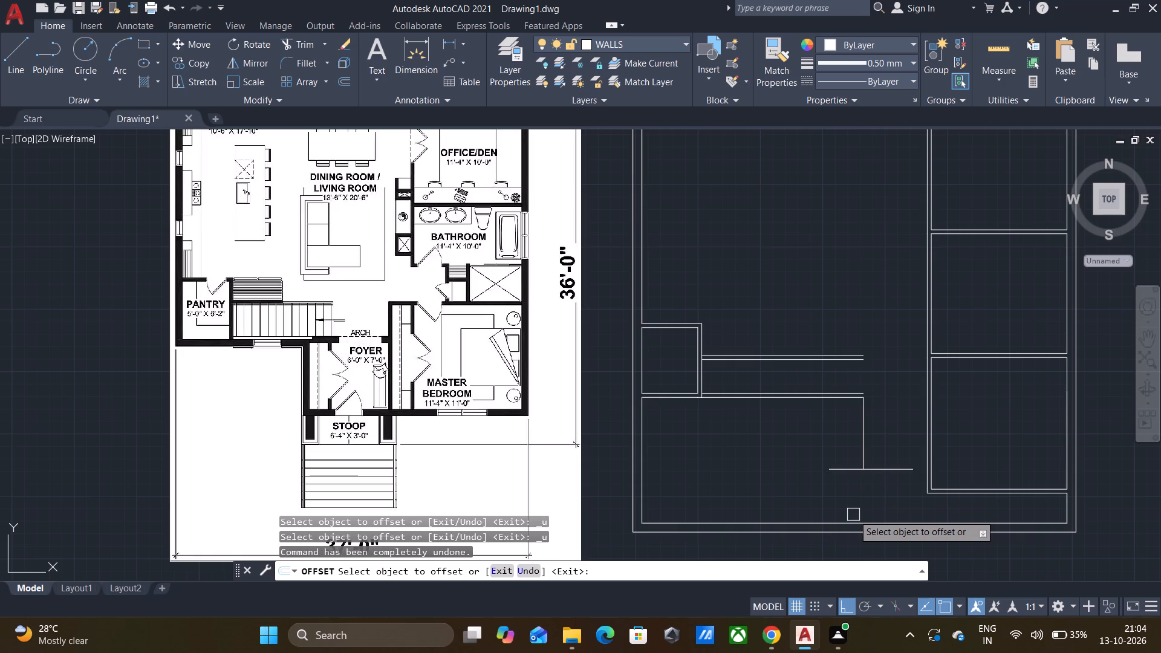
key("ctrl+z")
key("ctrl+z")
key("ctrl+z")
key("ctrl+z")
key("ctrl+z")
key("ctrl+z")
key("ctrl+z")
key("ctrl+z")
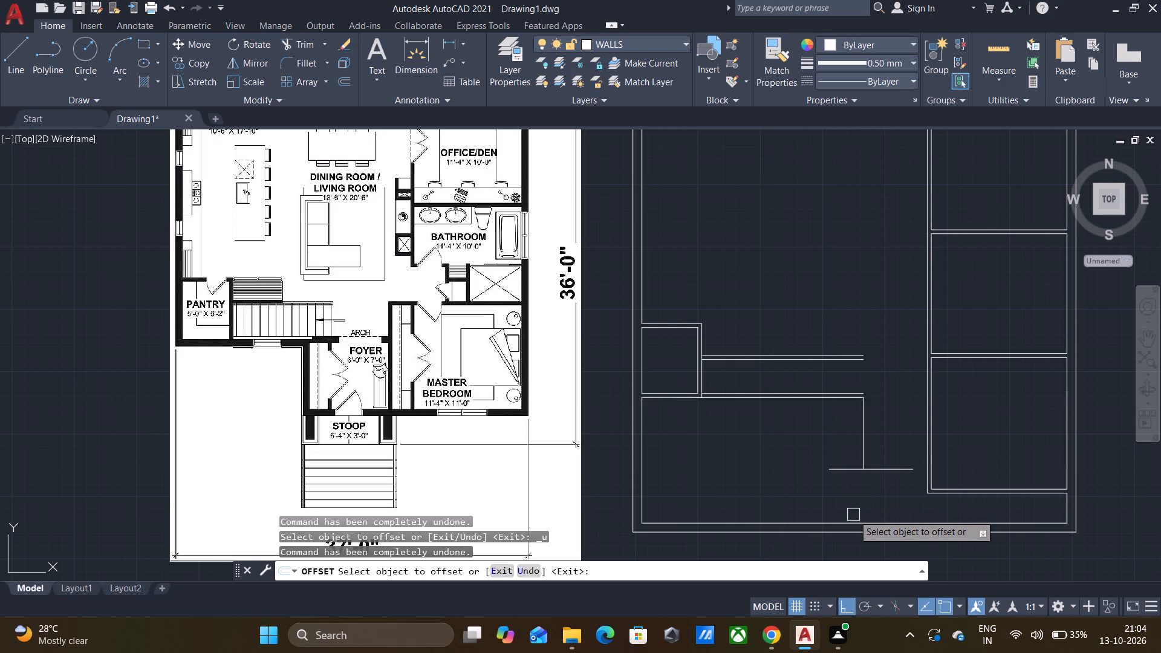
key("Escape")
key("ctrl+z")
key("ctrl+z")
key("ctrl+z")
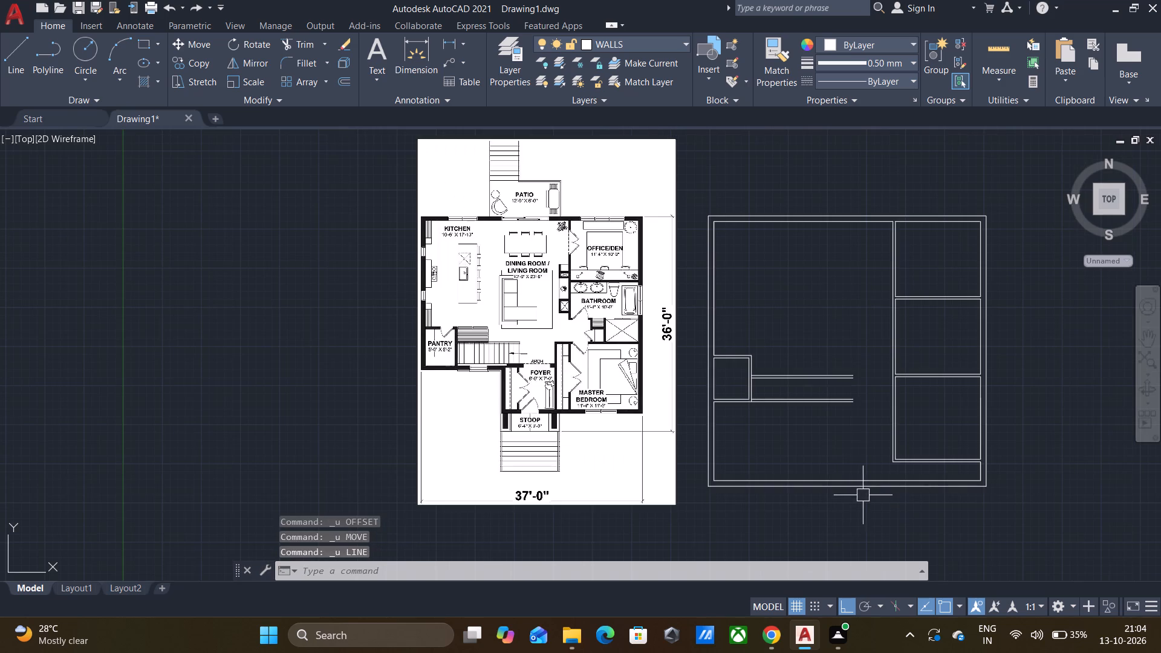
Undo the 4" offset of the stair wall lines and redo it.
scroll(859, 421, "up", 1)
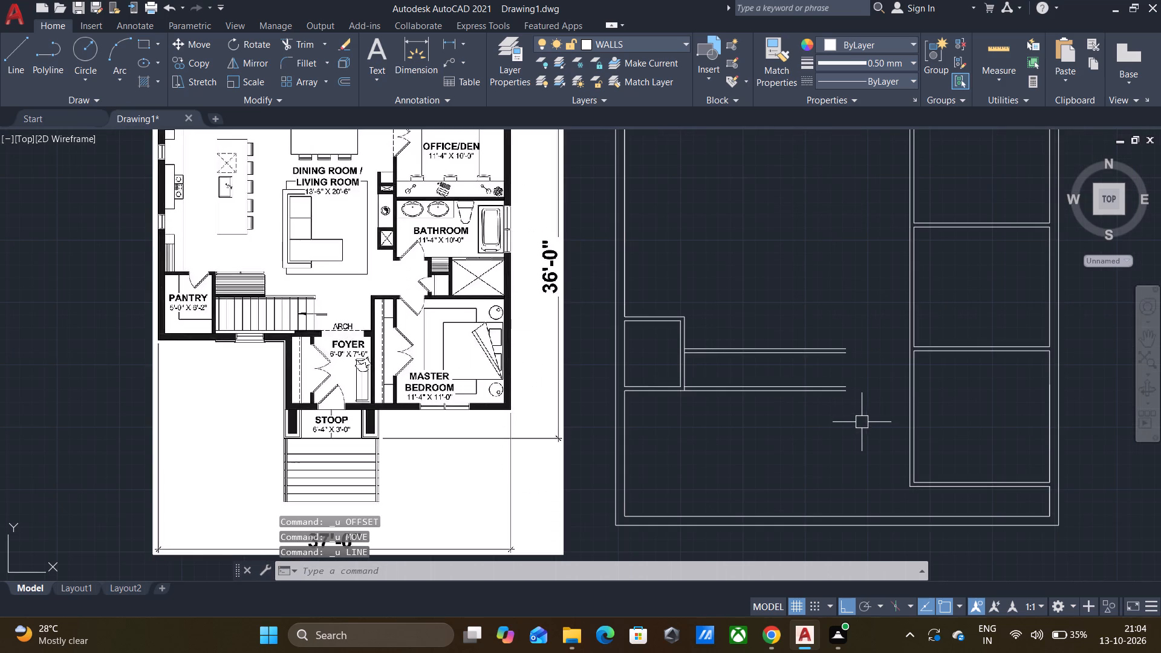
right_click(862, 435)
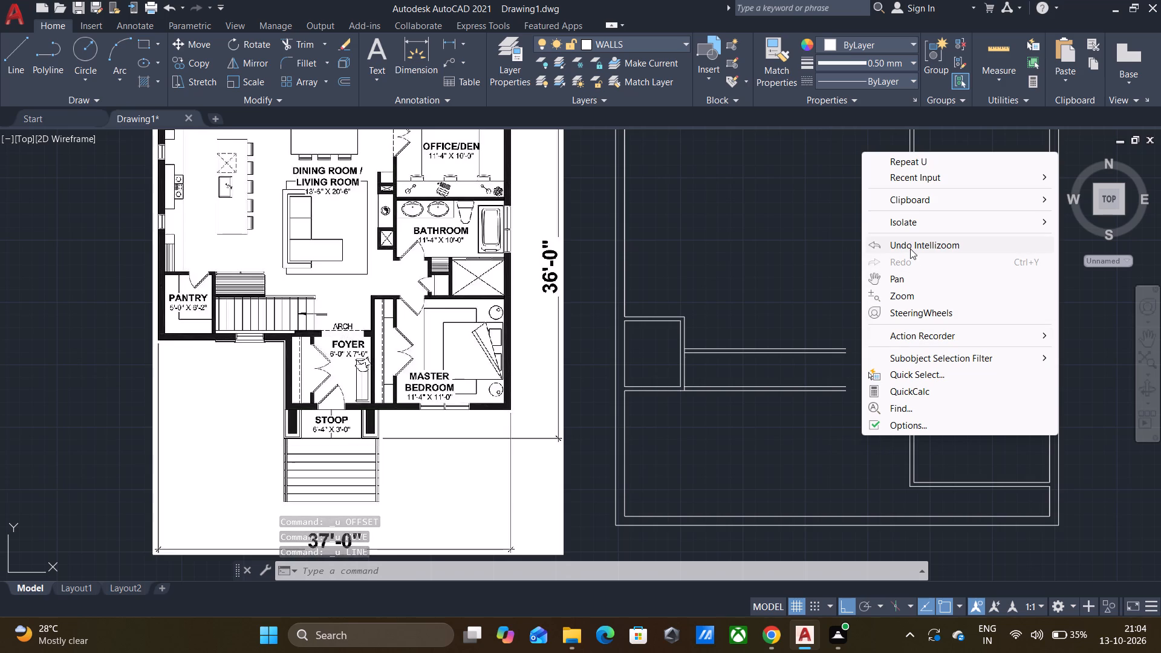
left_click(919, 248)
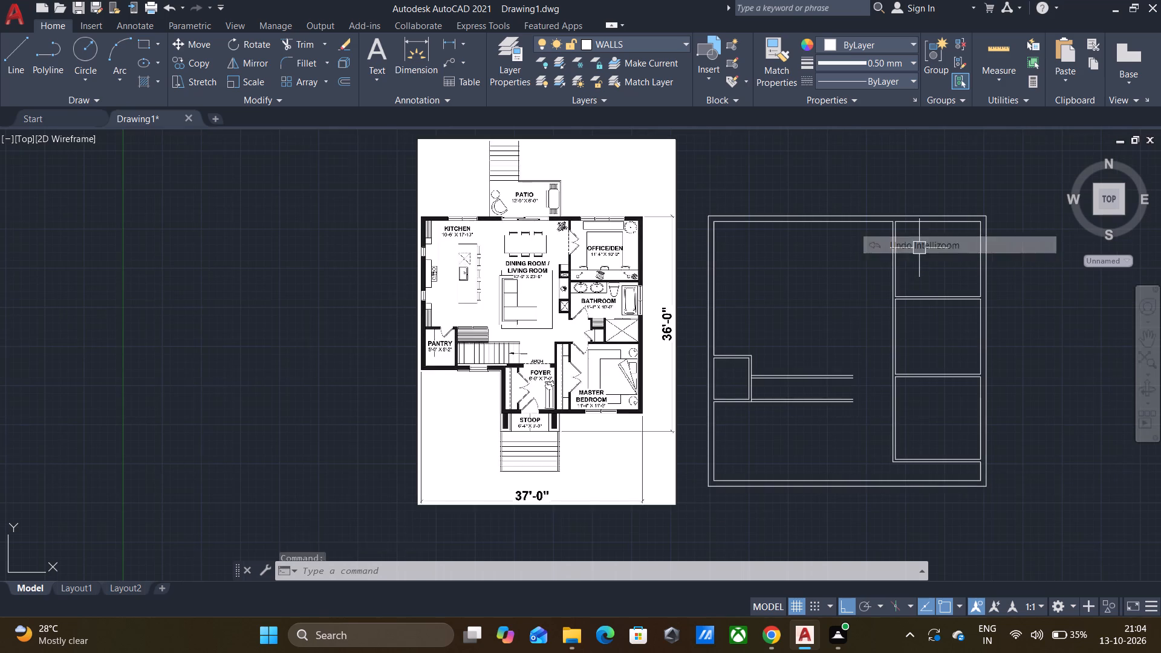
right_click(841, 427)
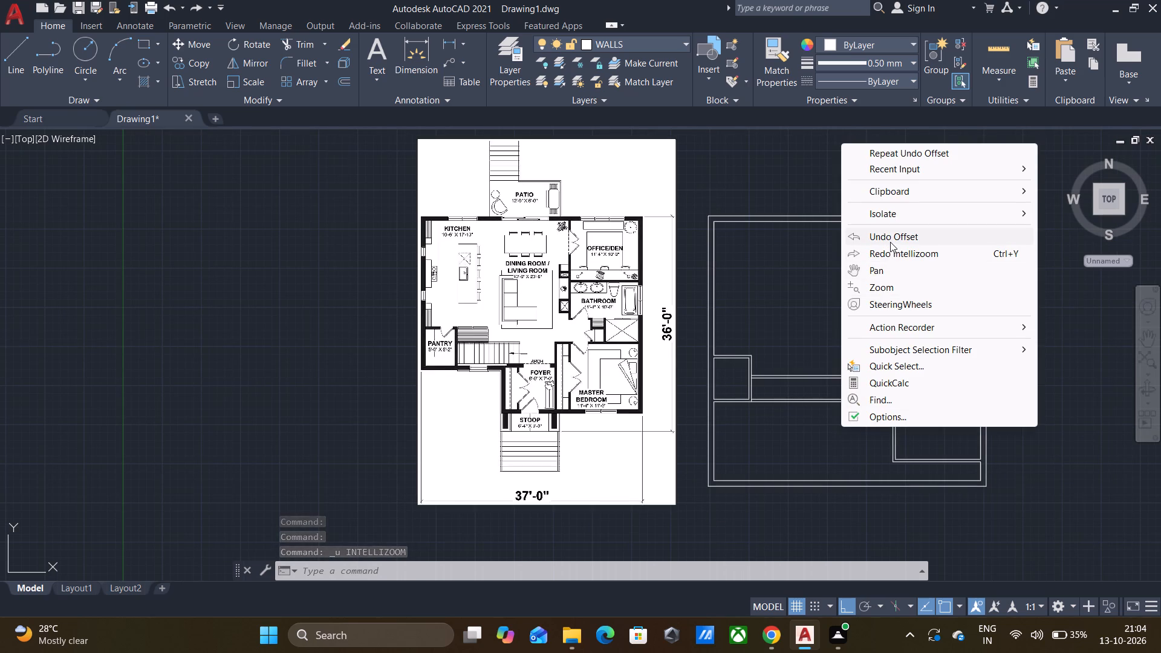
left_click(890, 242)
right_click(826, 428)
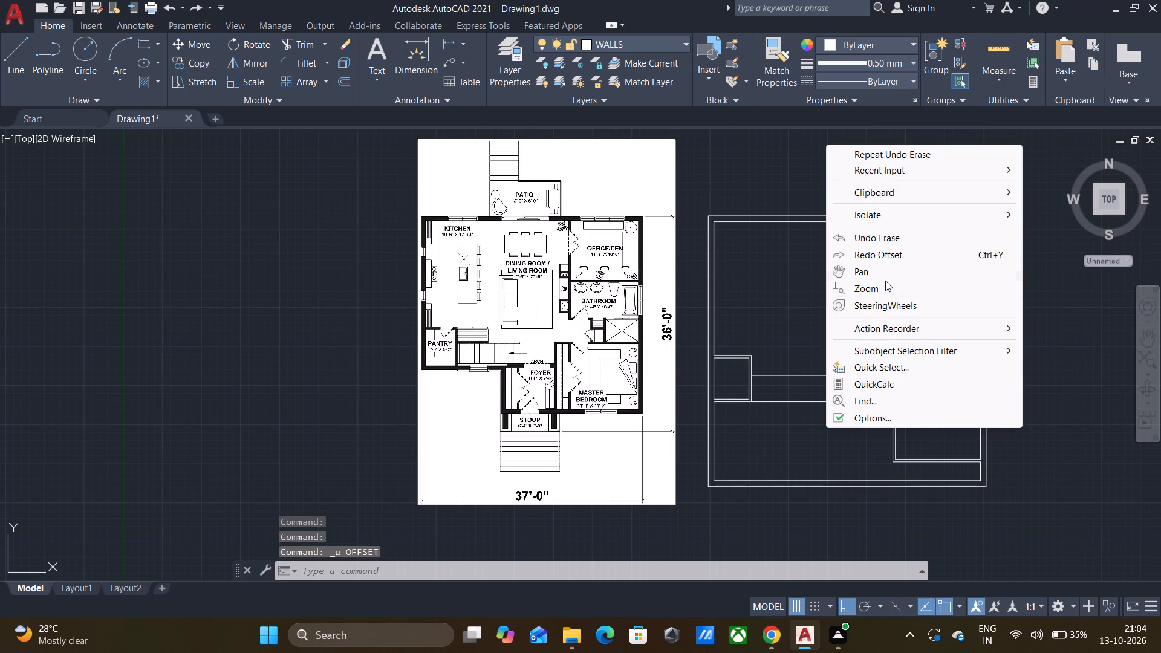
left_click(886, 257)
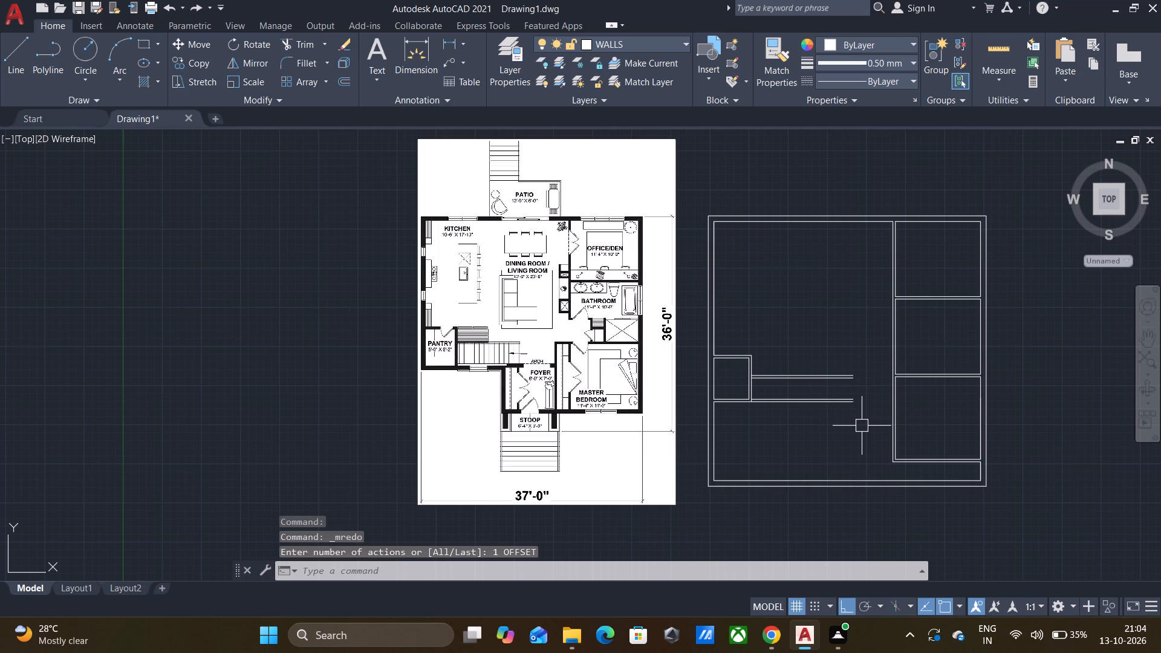
Offset the west wall lines of the master bedroom, bathroom and office/den 2' to the west.
middle_click_drag(862, 426, 814, 450)
scroll(814, 450, "up", 1)
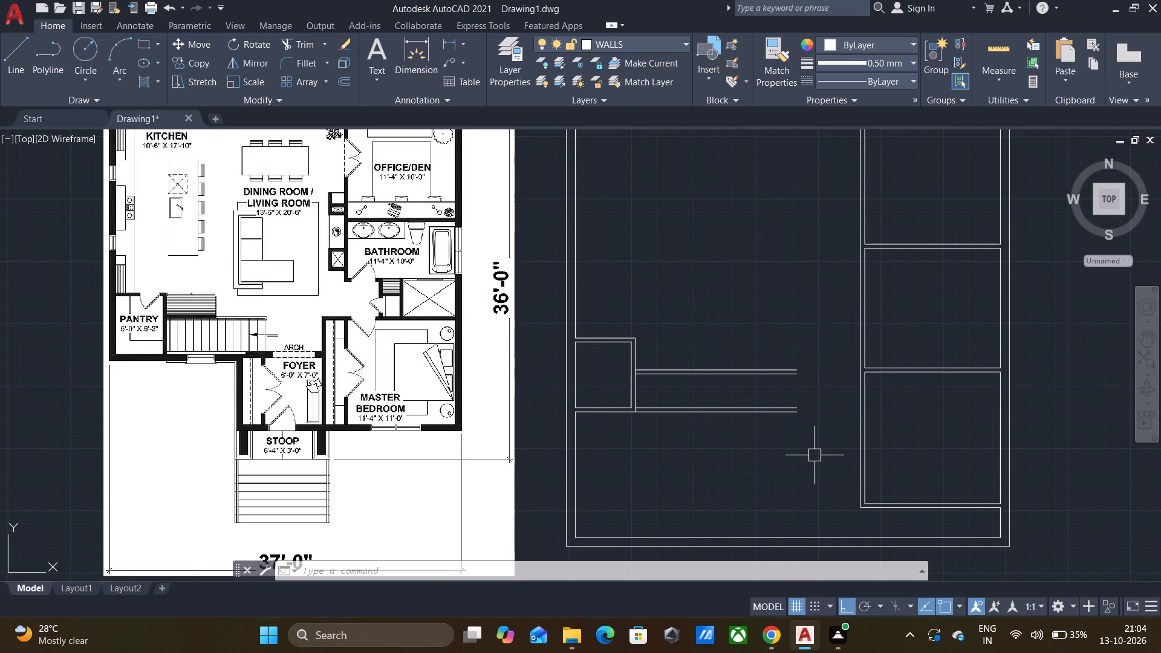
scroll(815, 455, "down", 1)
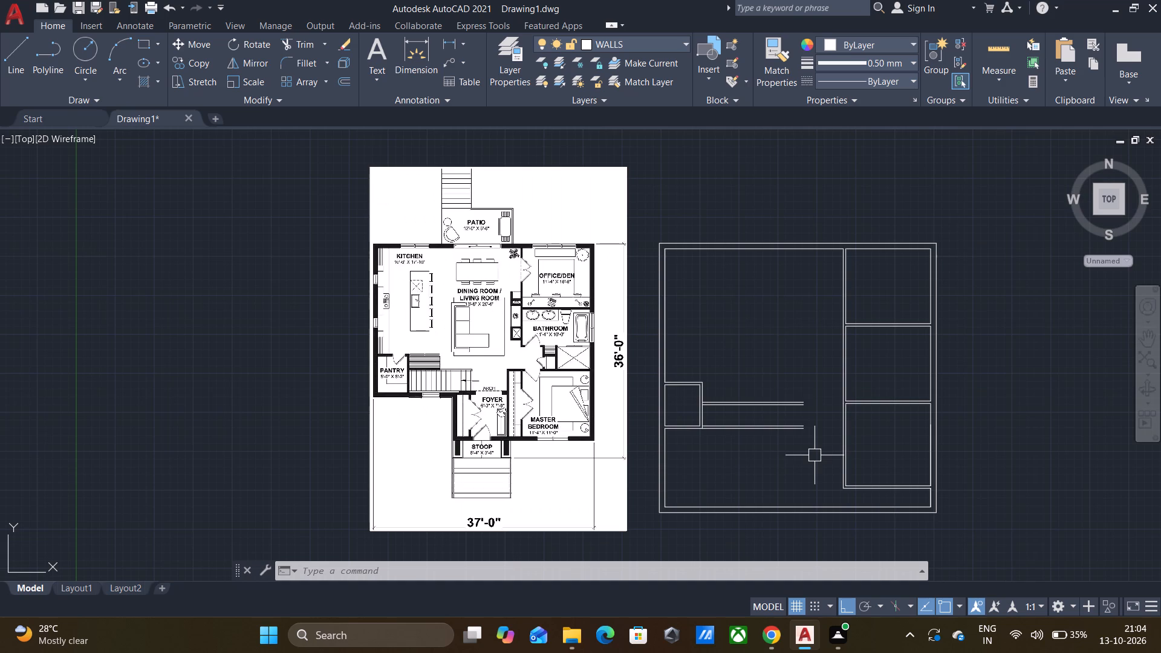
scroll(807, 473, "up", 2)
scroll(807, 473, "down", 1)
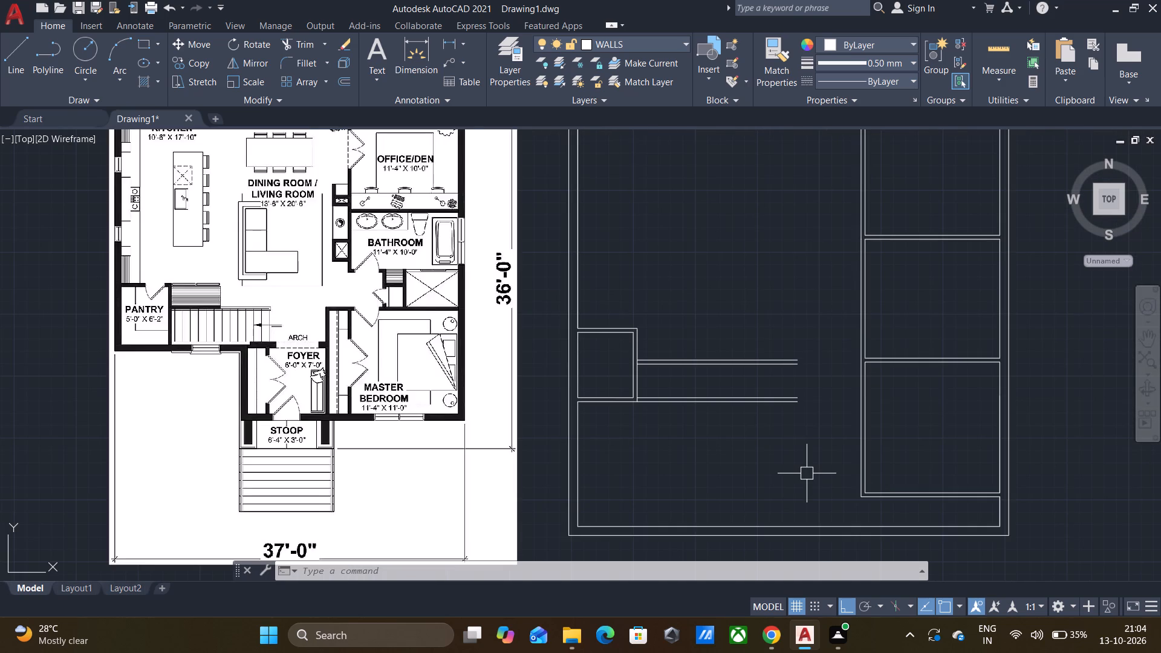
middle_click_drag(807, 473, 802, 458)
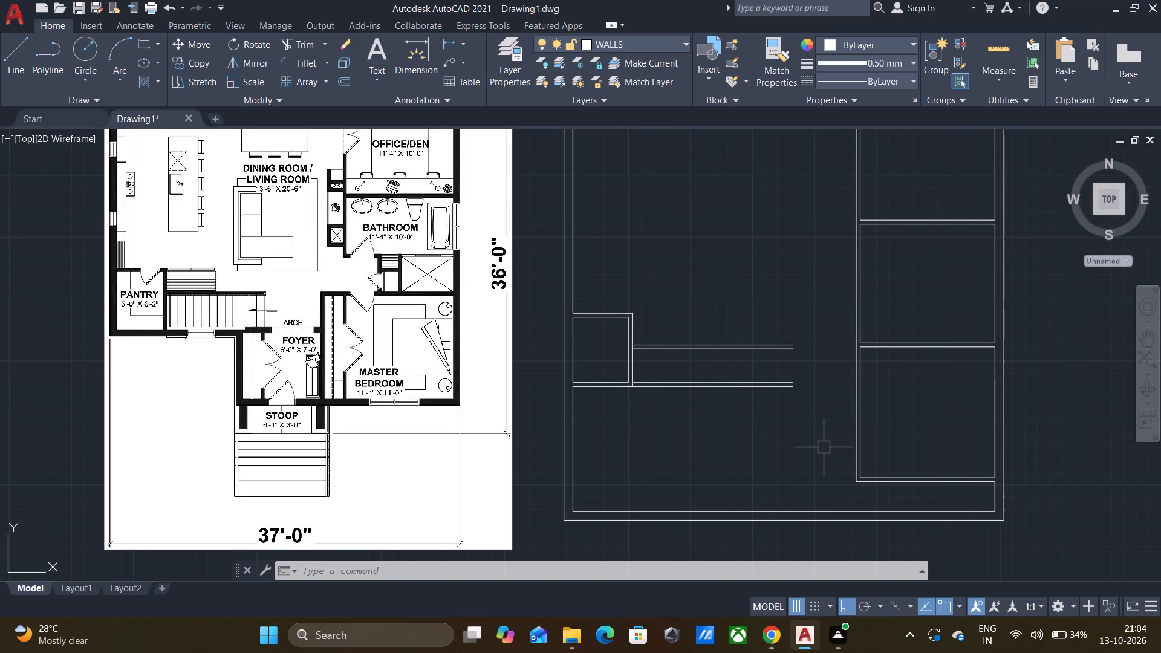
key("o")
key("Return")
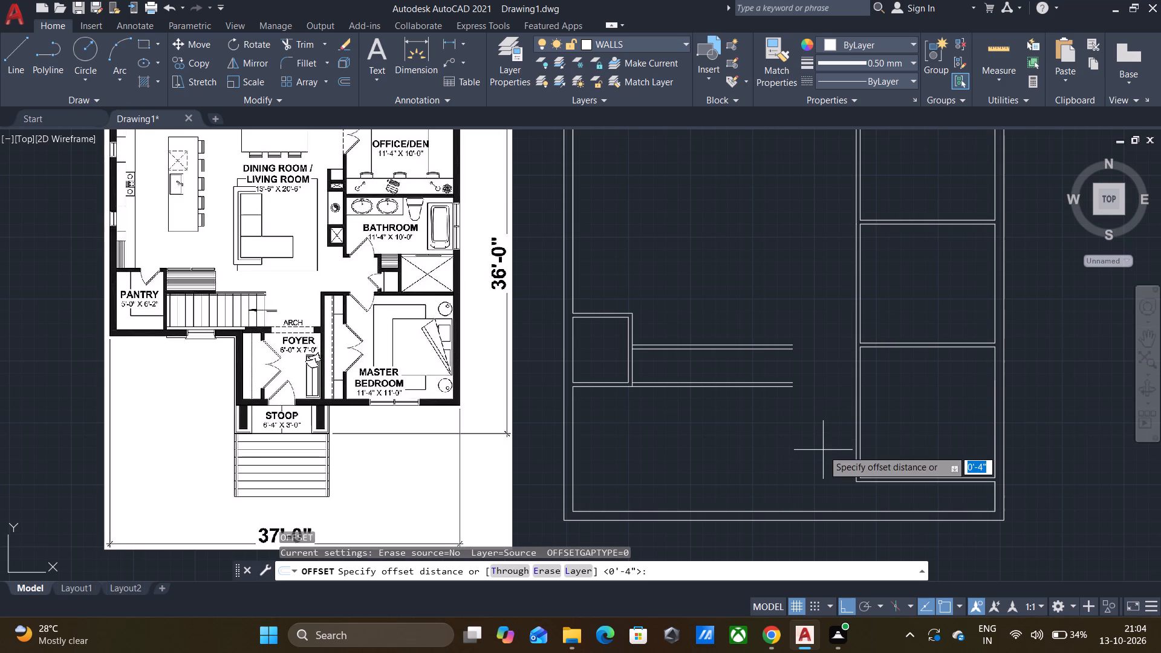
key("BackSpace")
type("2'")
key("Return")
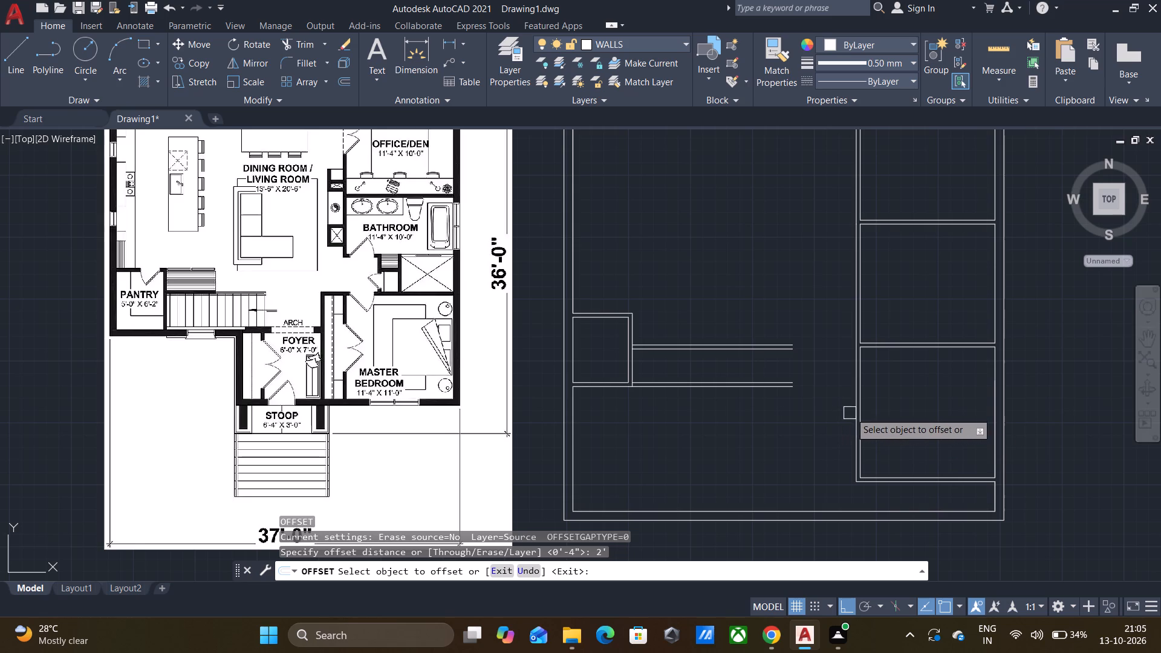
left_click_drag(855, 411, 847, 411)
left_click(809, 411)
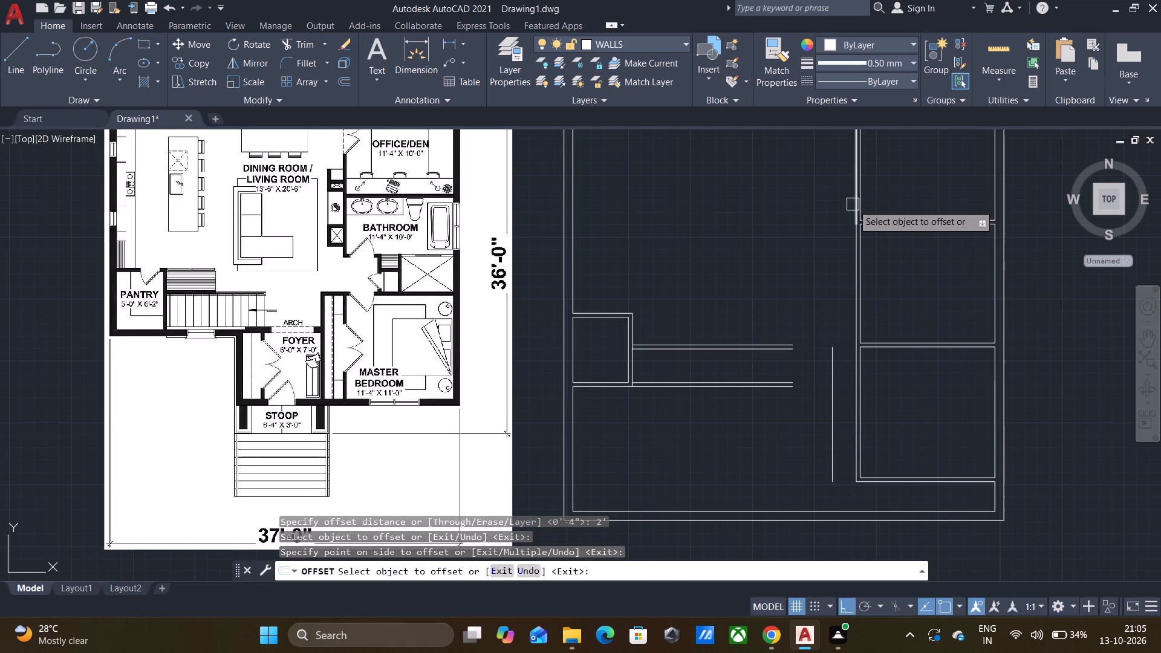
left_click(855, 259)
left_click_drag(834, 258, 832, 258)
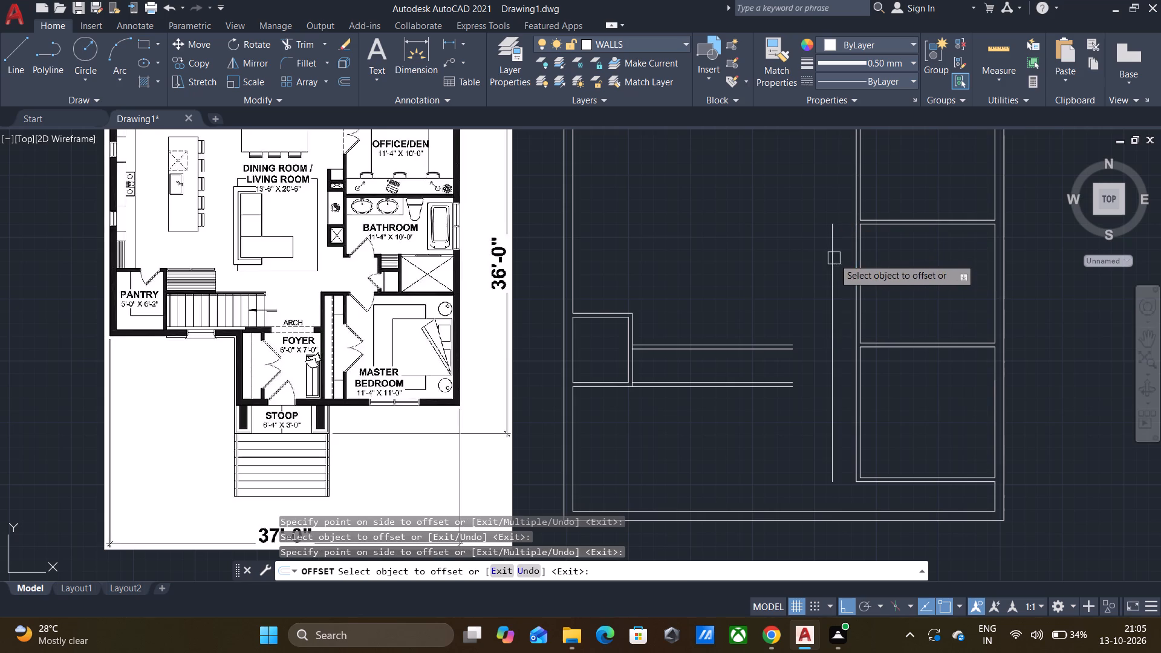
left_click_drag(832, 258, 824, 259)
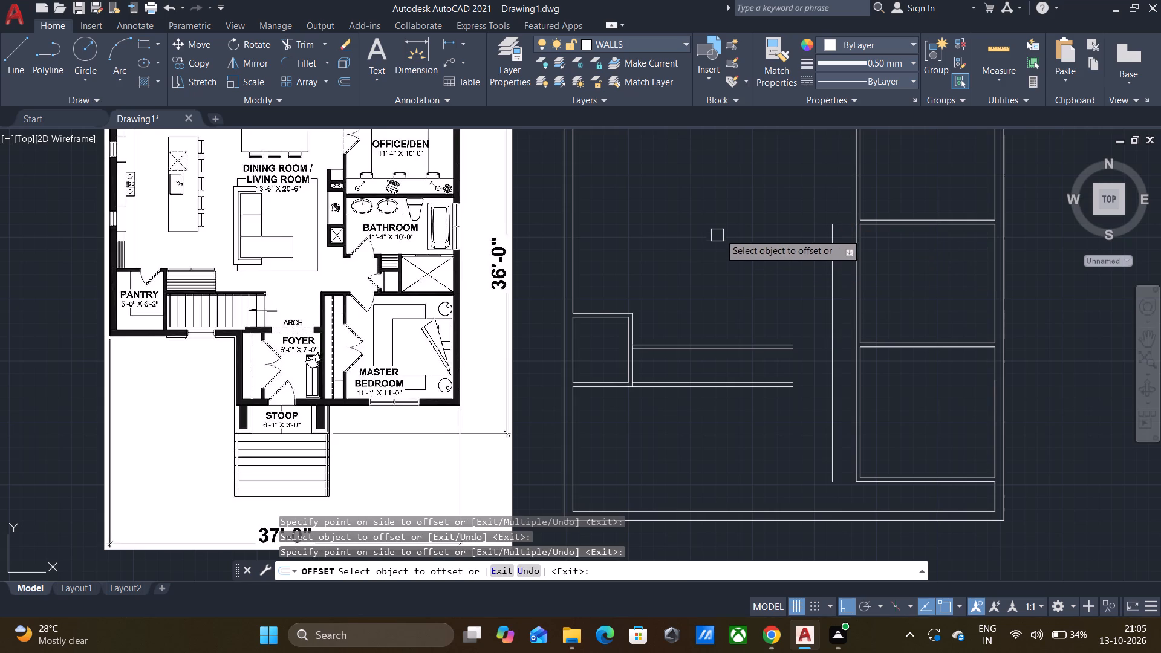
left_click(853, 187)
left_click(804, 183)
key("Escape")
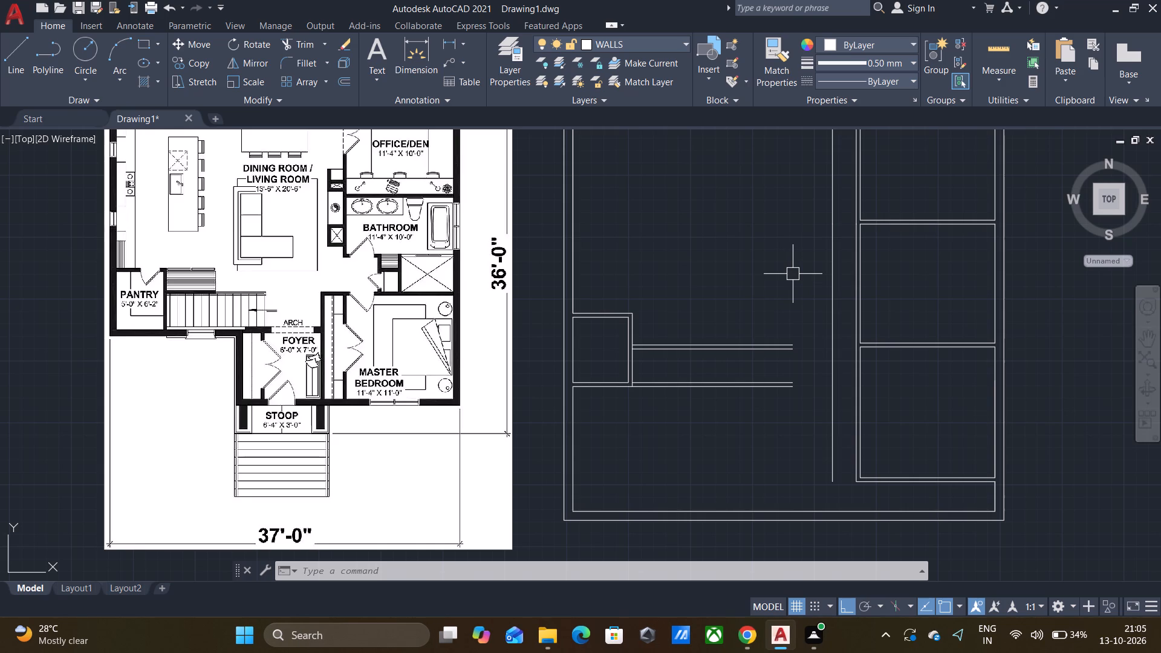
key("Escape")
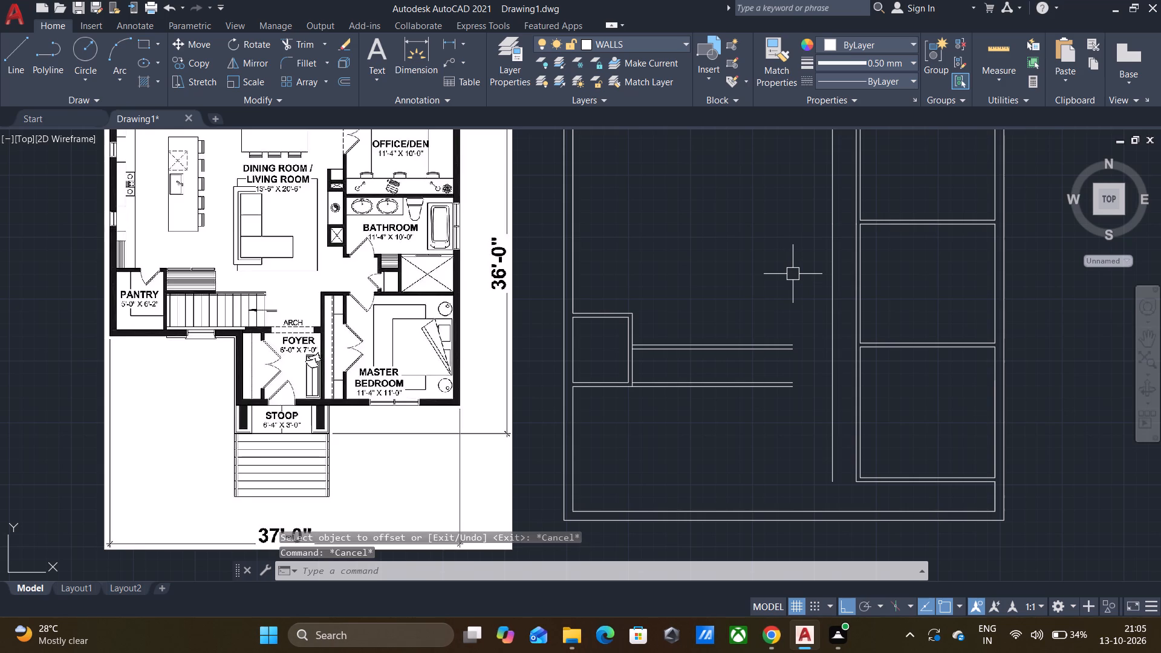
Offset the three new vertical lines west of the bedroom, bathroom and office/den 4" to the east.
key("o")
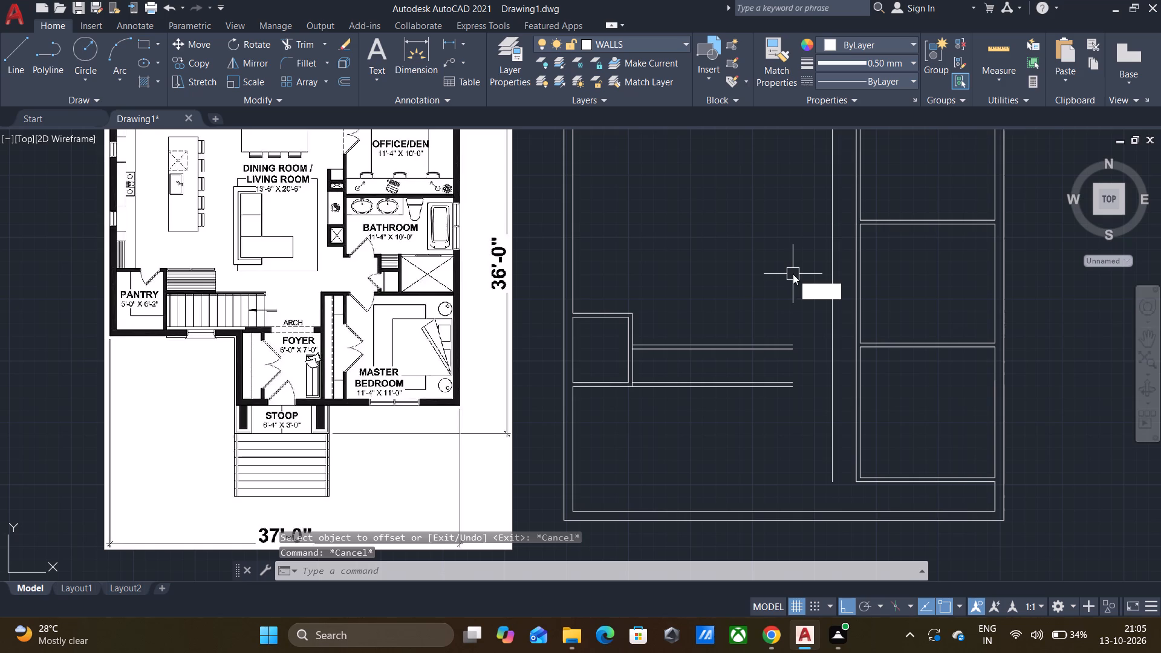
key("Return")
key("BackSpace")
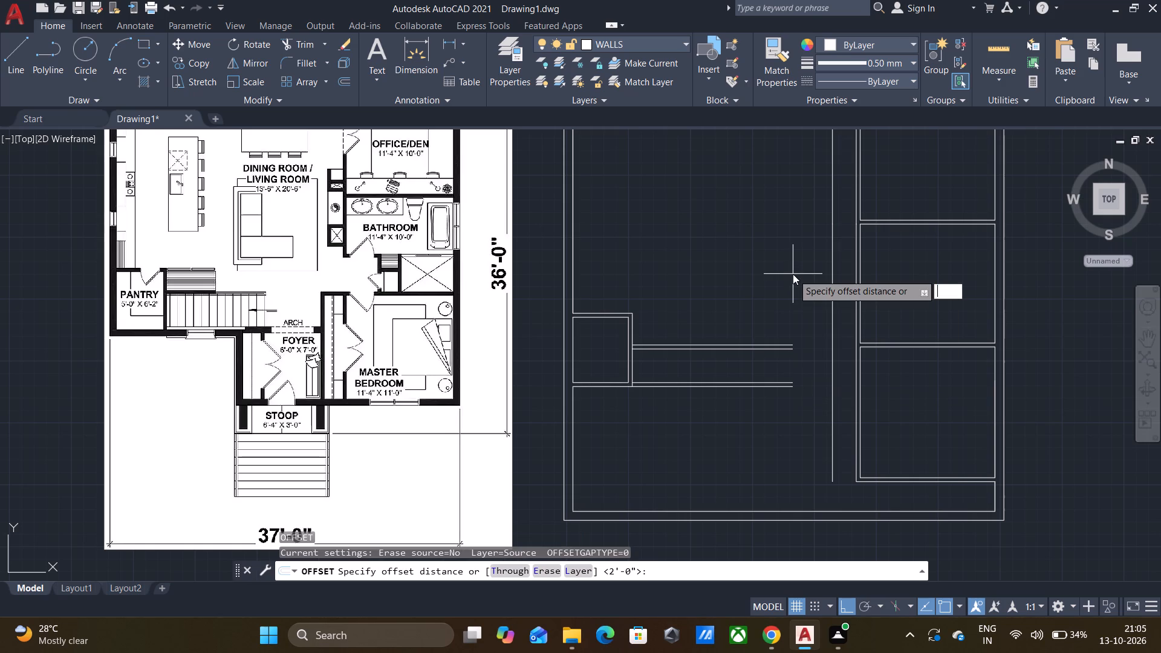
type("4\"")
key("Return")
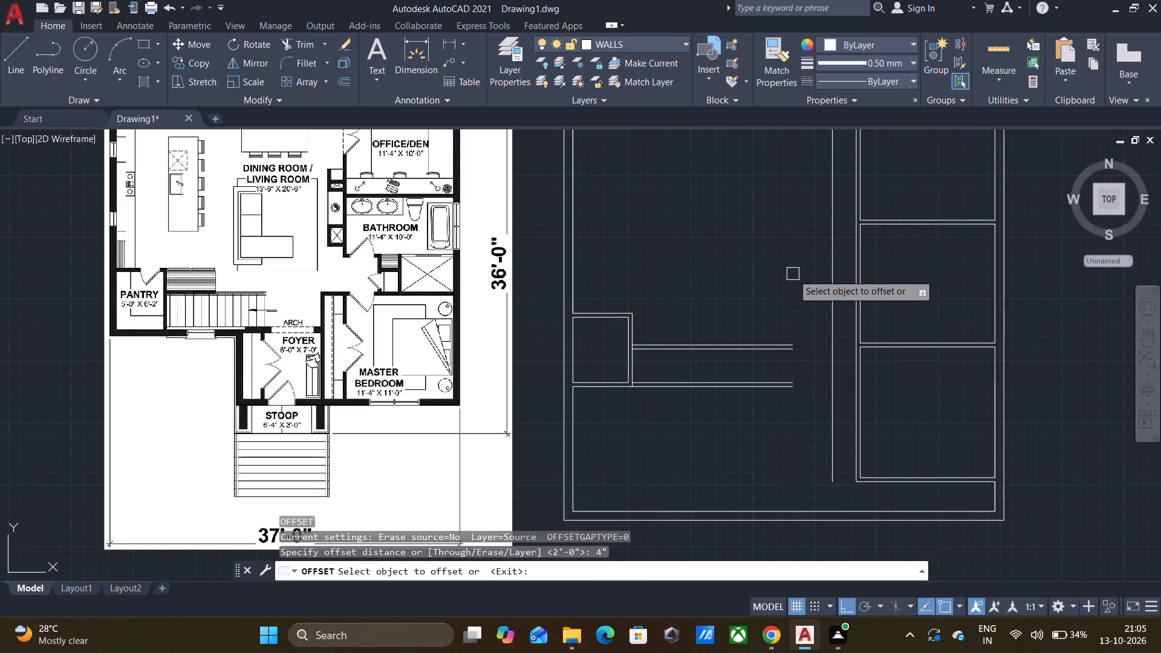
left_click(830, 356)
left_click(841, 351)
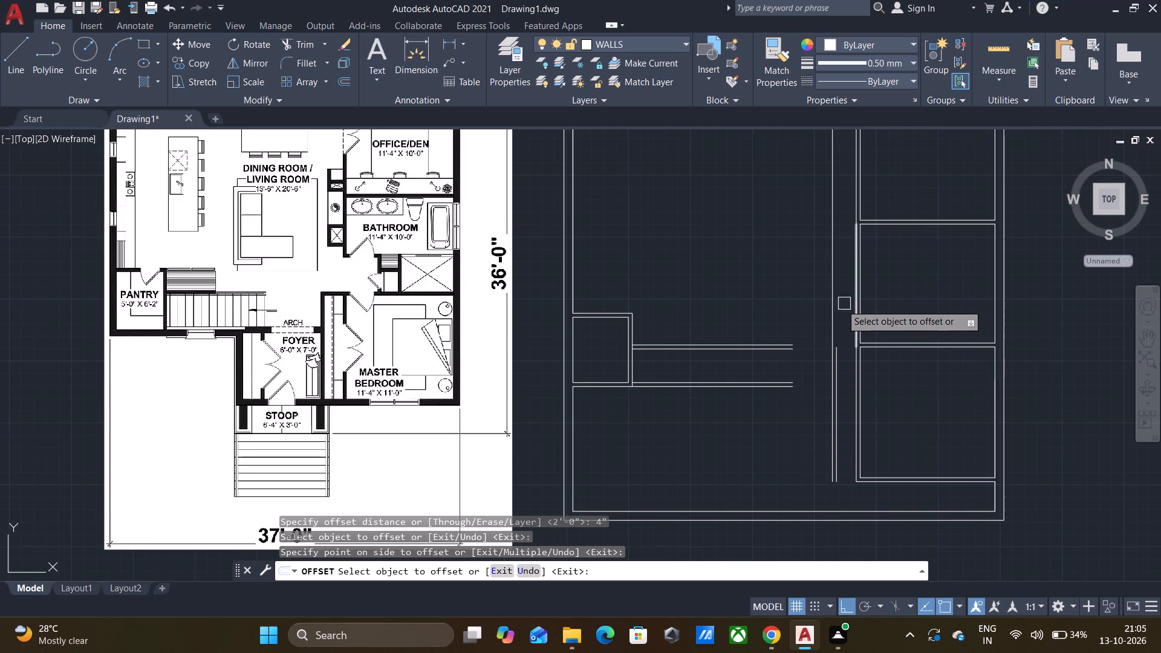
left_click(833, 307)
left_click(842, 305)
left_click(831, 210)
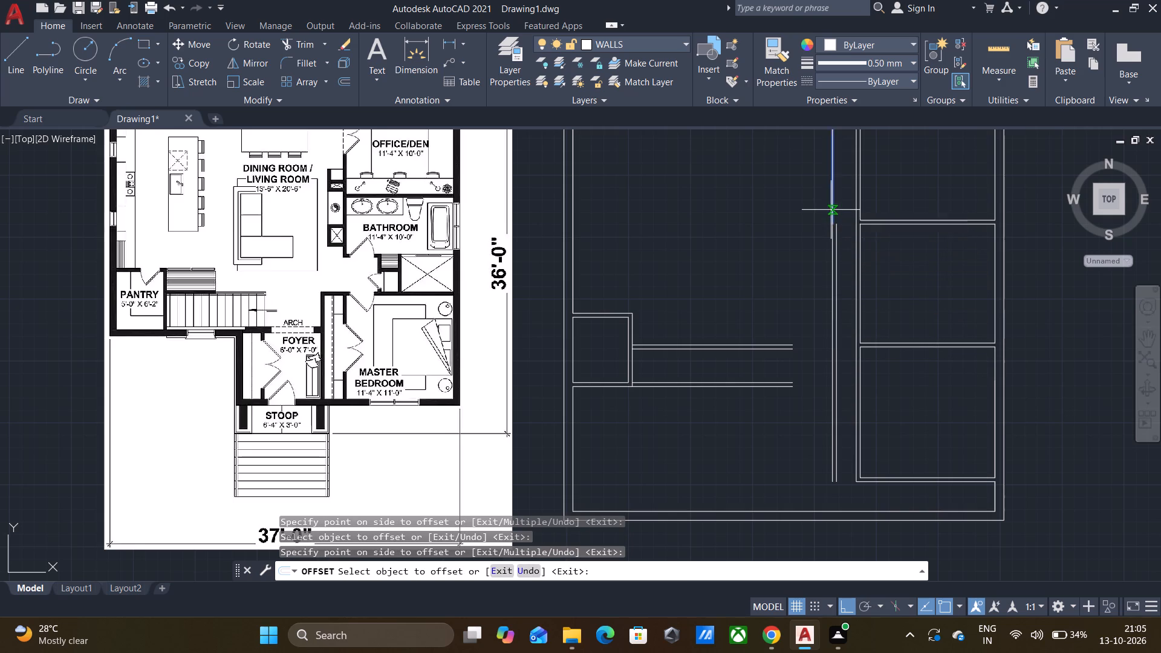
left_click(841, 207)
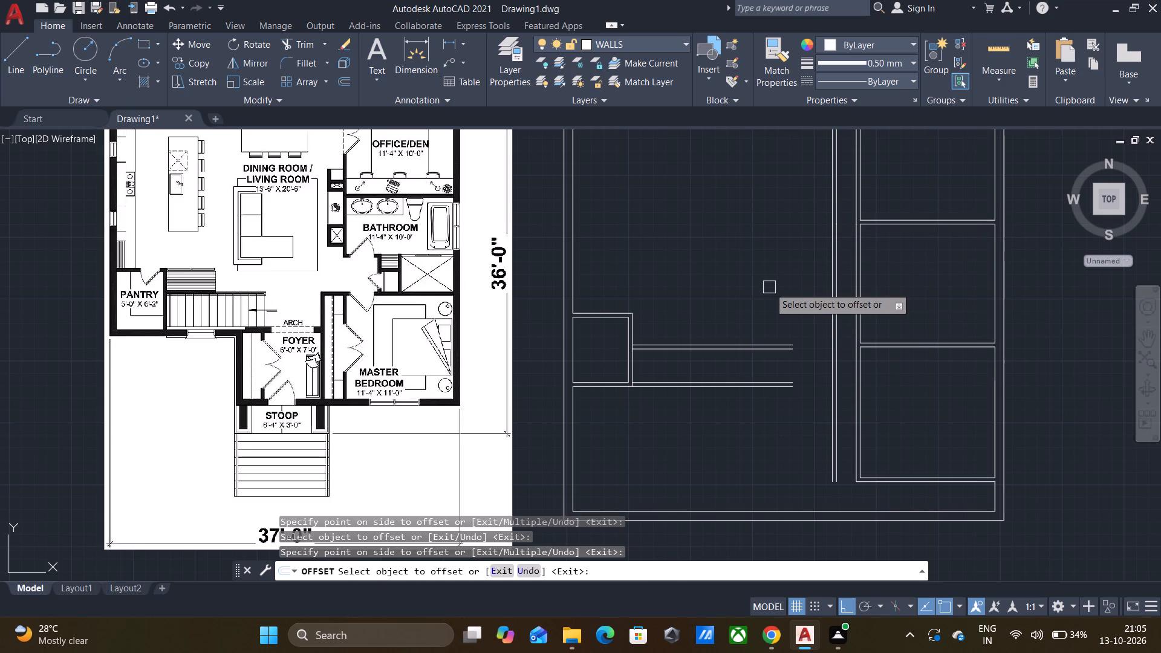
key("Escape")
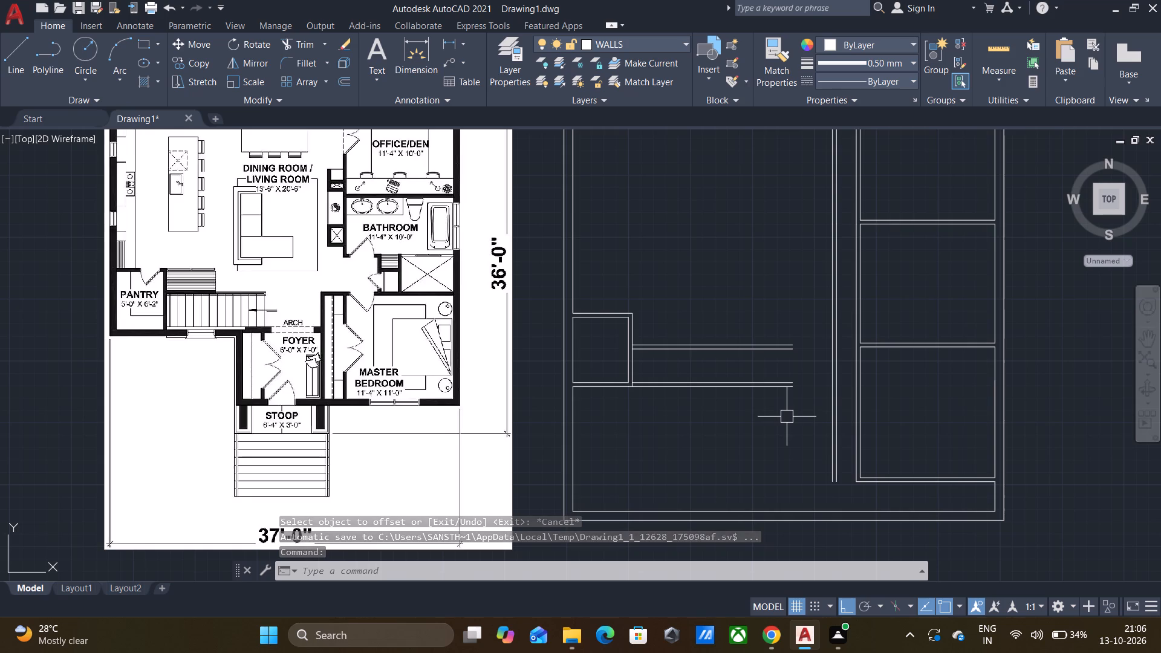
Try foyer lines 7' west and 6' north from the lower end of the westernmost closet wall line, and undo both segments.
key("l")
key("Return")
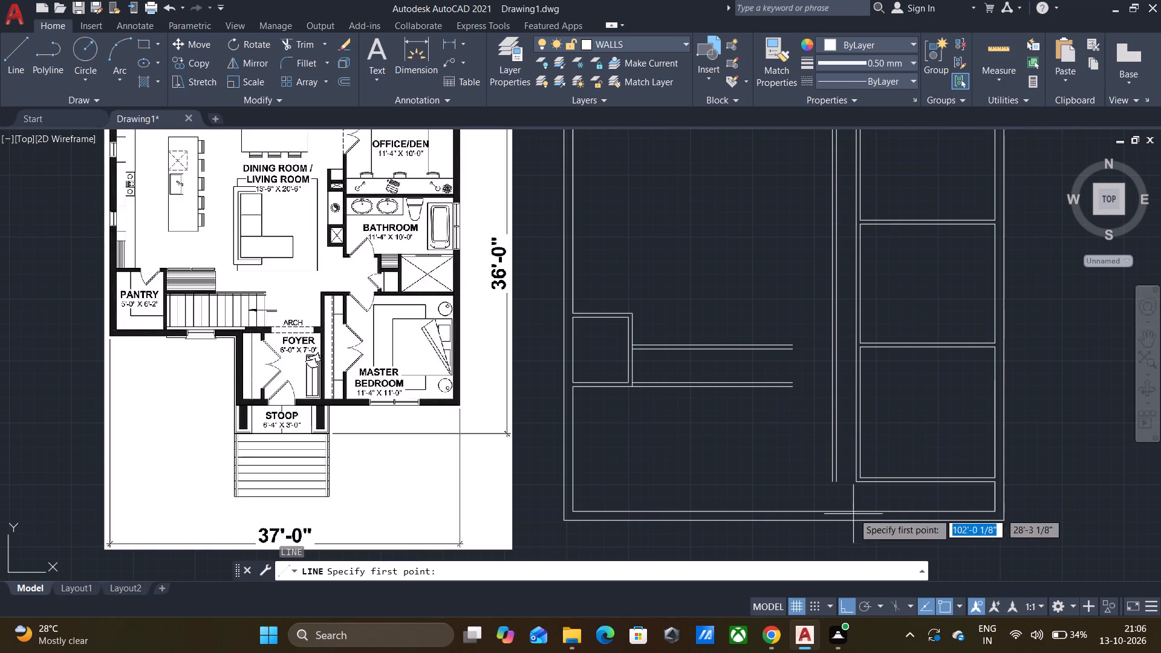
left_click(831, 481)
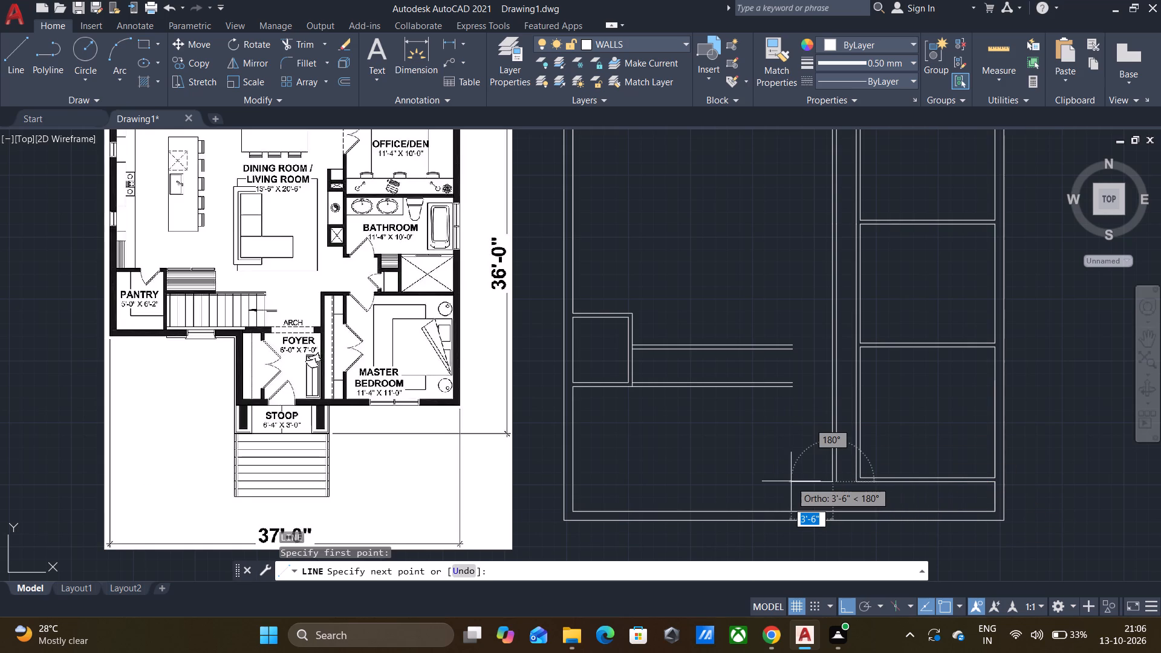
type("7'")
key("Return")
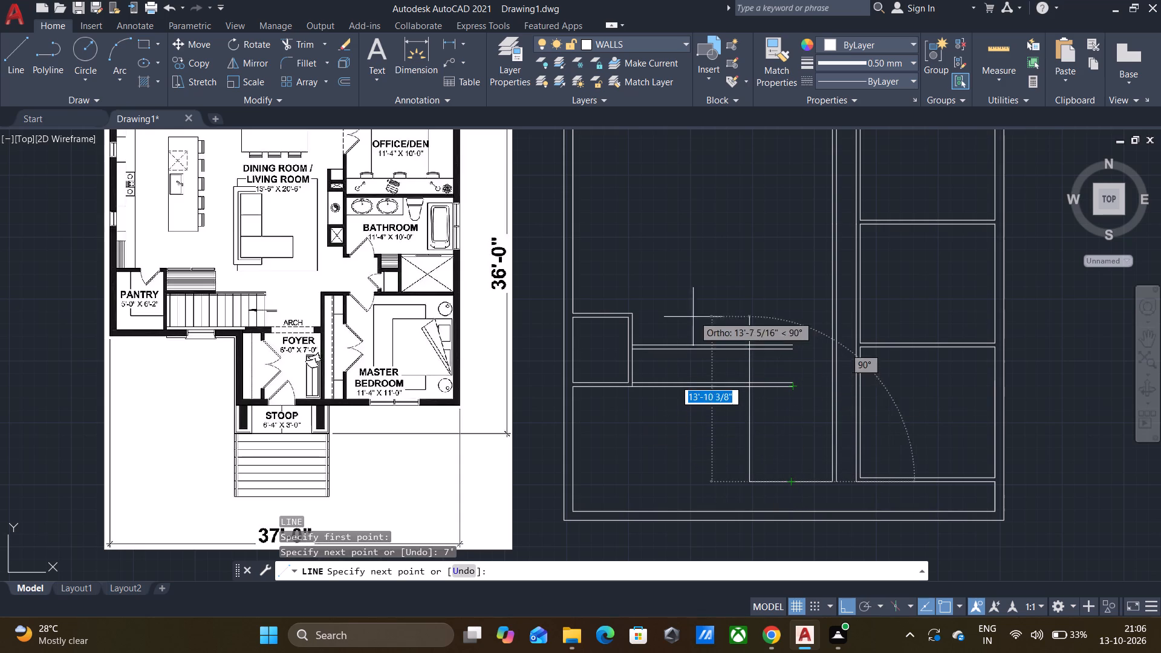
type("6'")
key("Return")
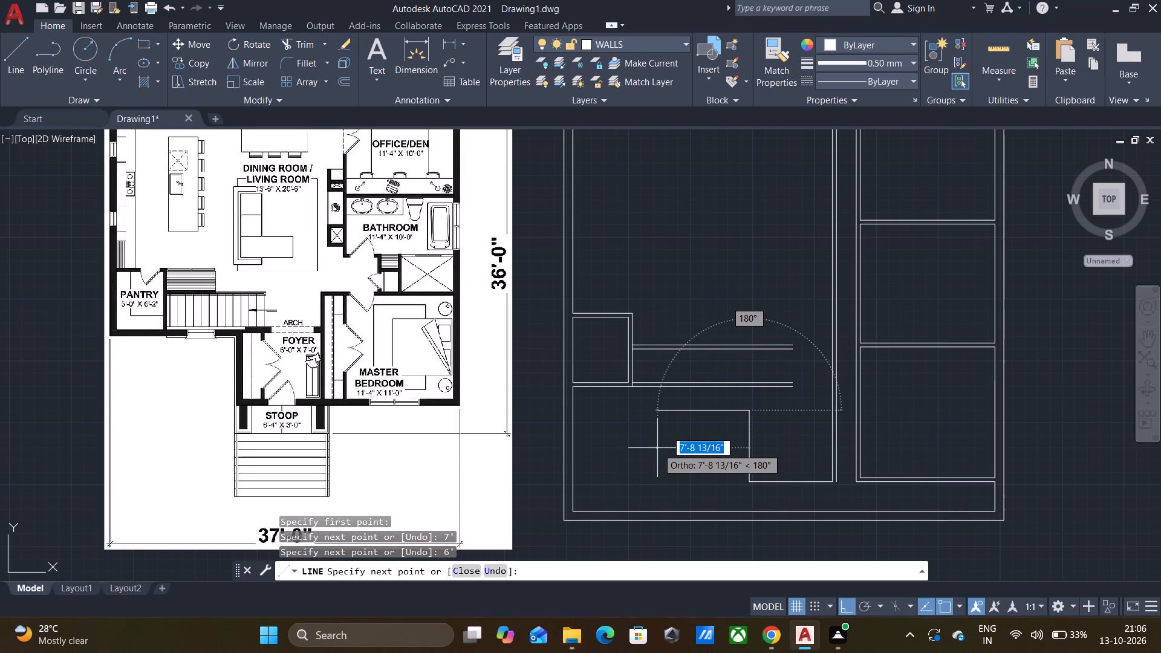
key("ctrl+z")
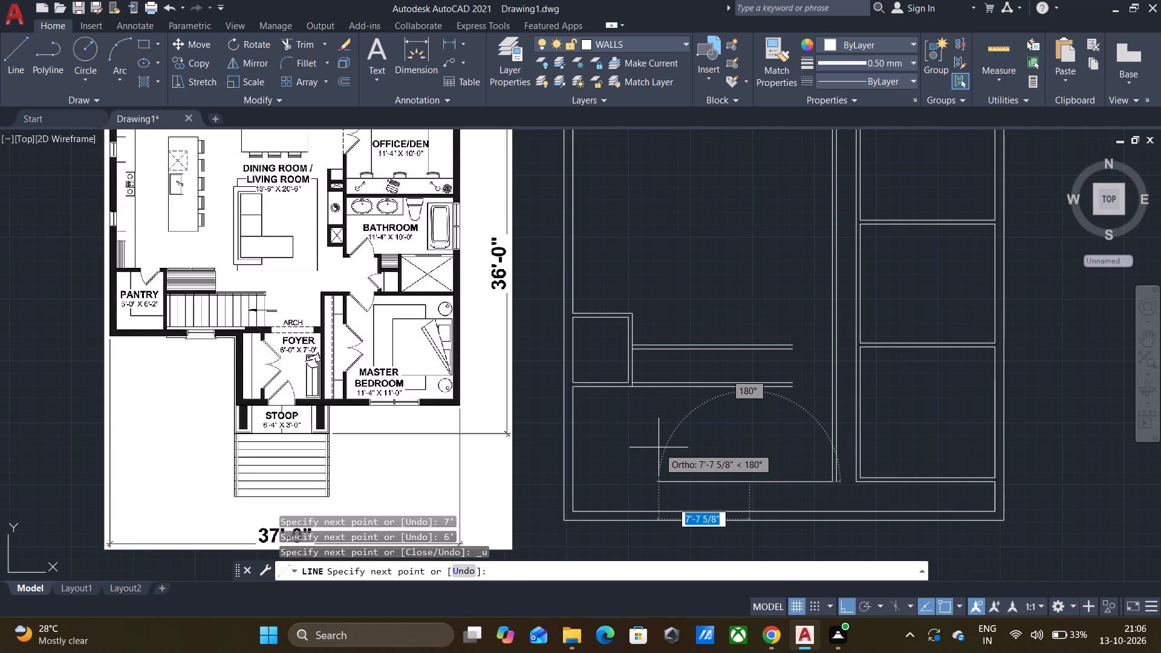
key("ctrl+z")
Draw the foyer lines 6' west and 7' north from the closet wall's lower end.
type("6'")
key("Return")
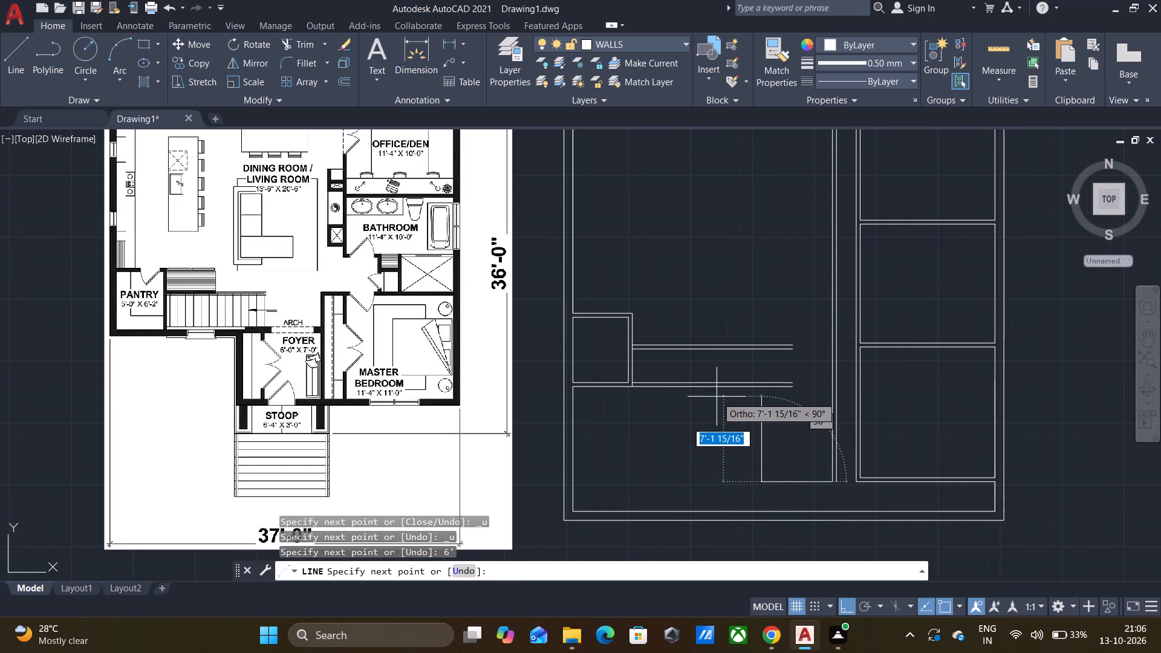
type("7'")
key("Return")
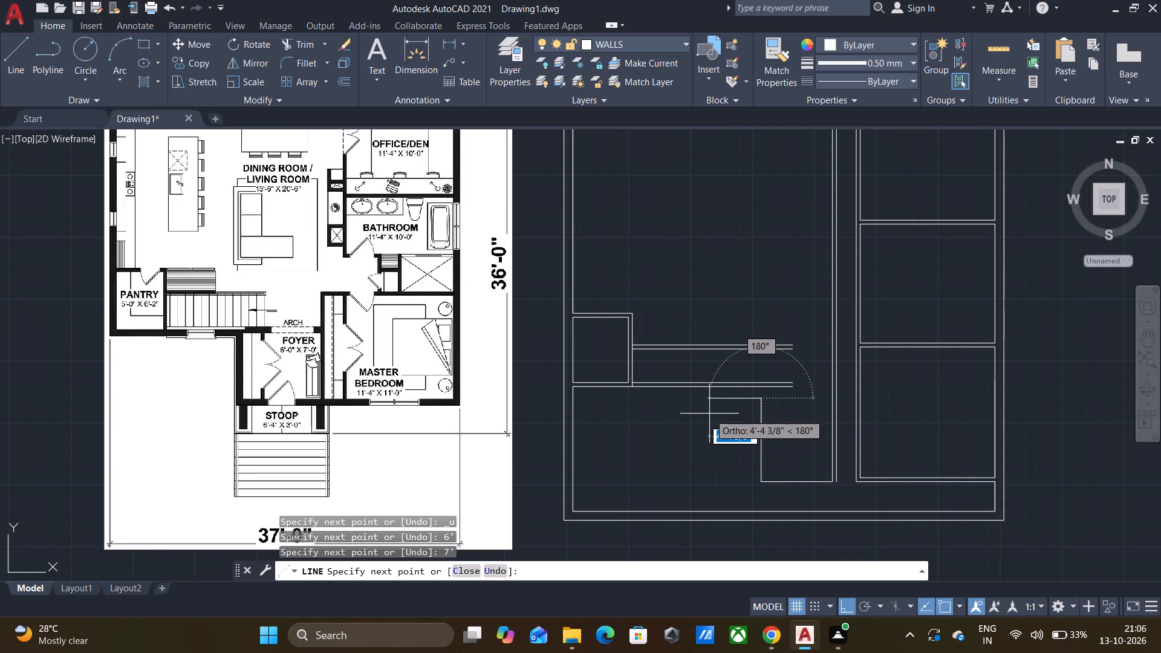
key("Escape")
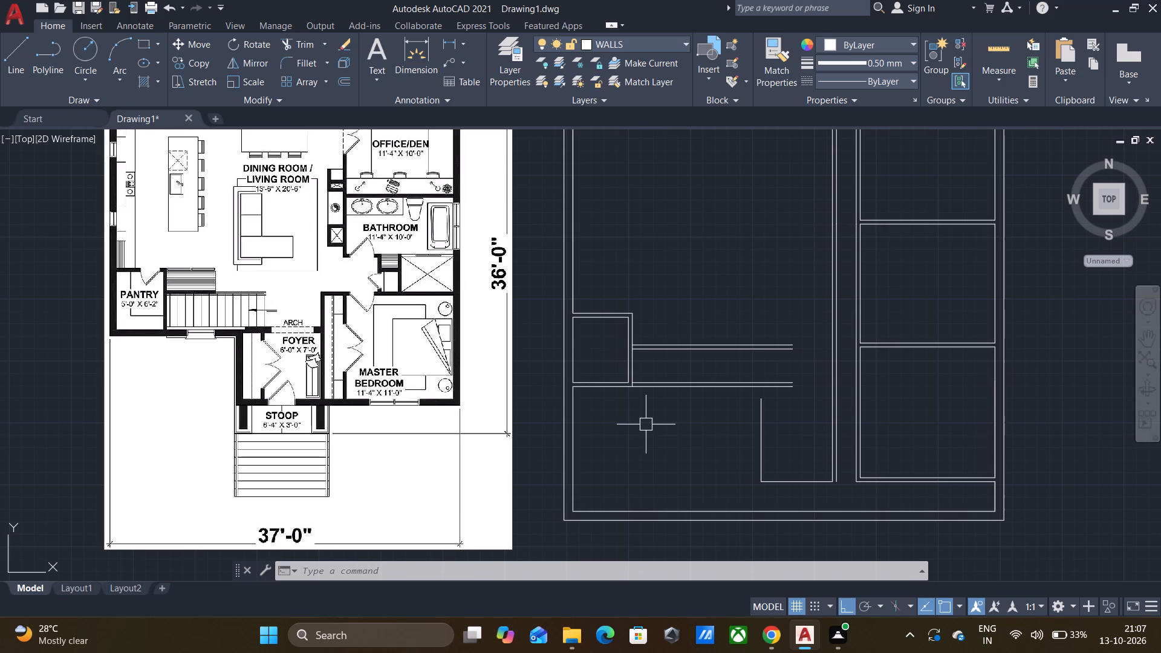
key("Escape")
Trim away both southern exterior wall lines and the inner west wall line below the pantry.
type("TR")
key("Return")
key("Return")
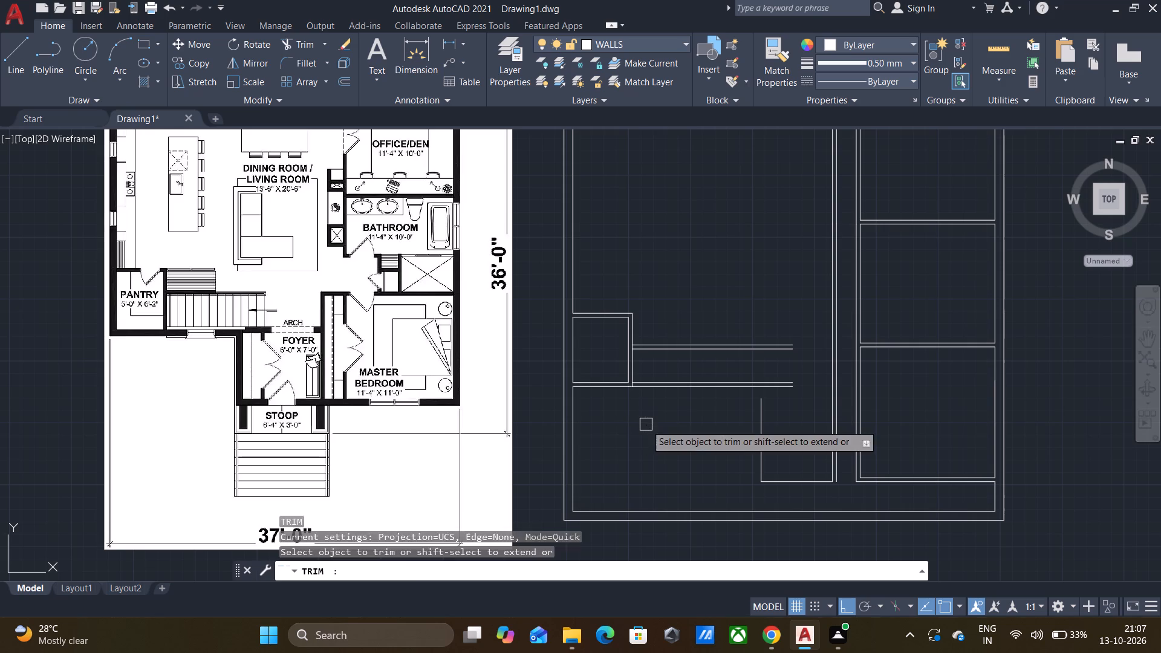
left_click(725, 519)
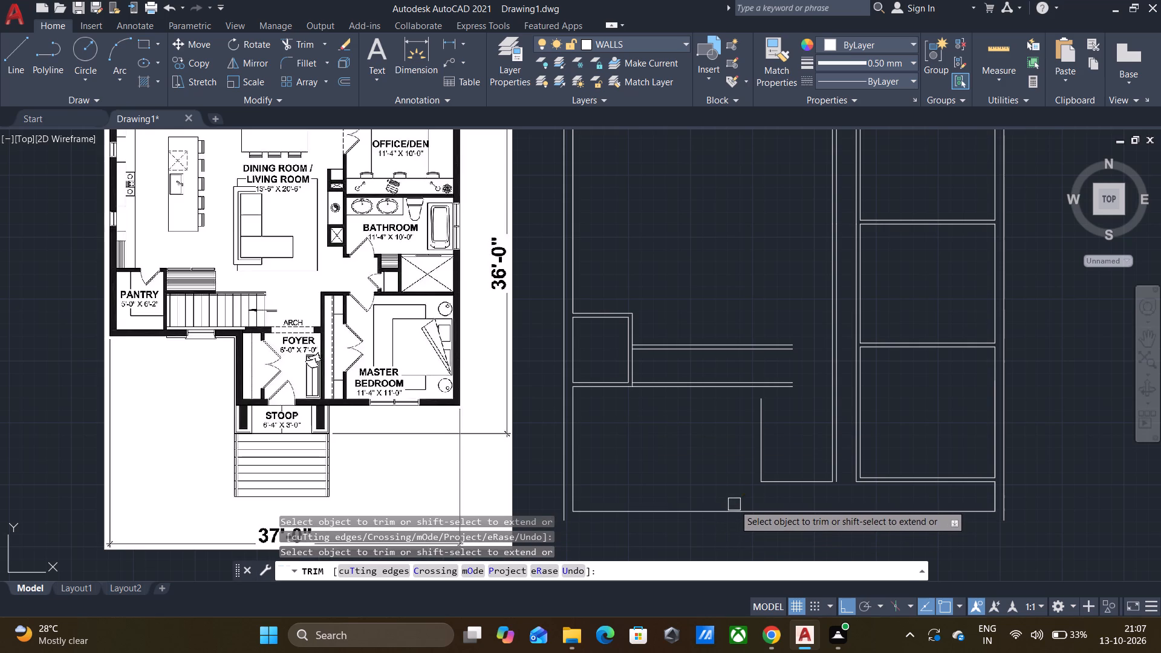
left_click(737, 513)
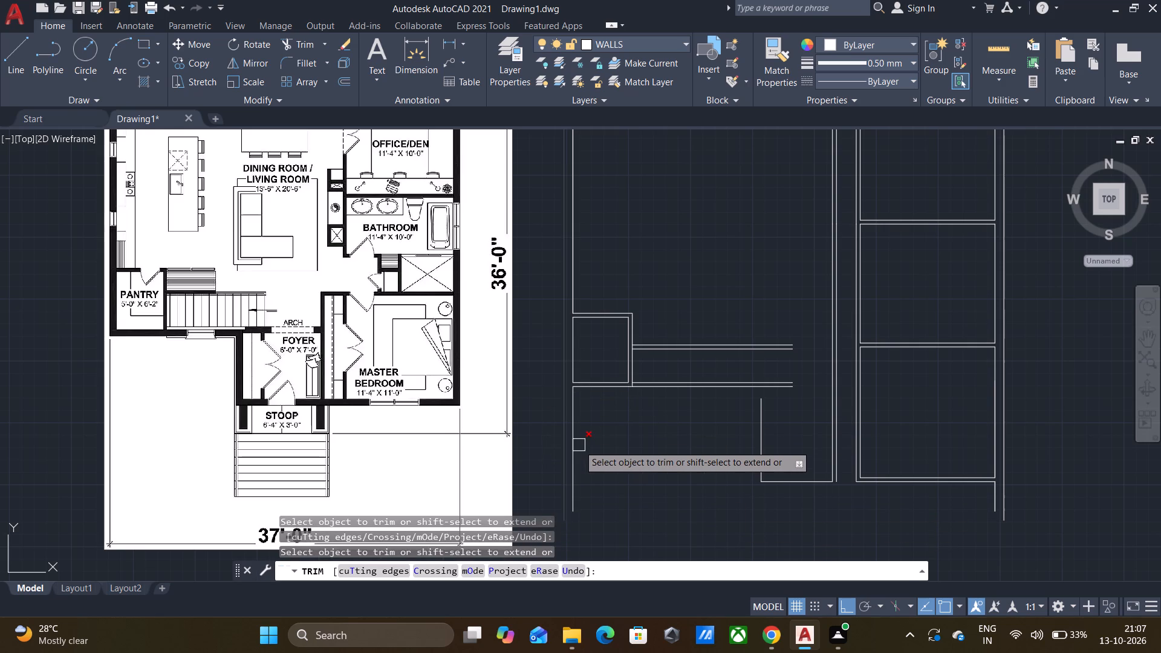
left_click(579, 445)
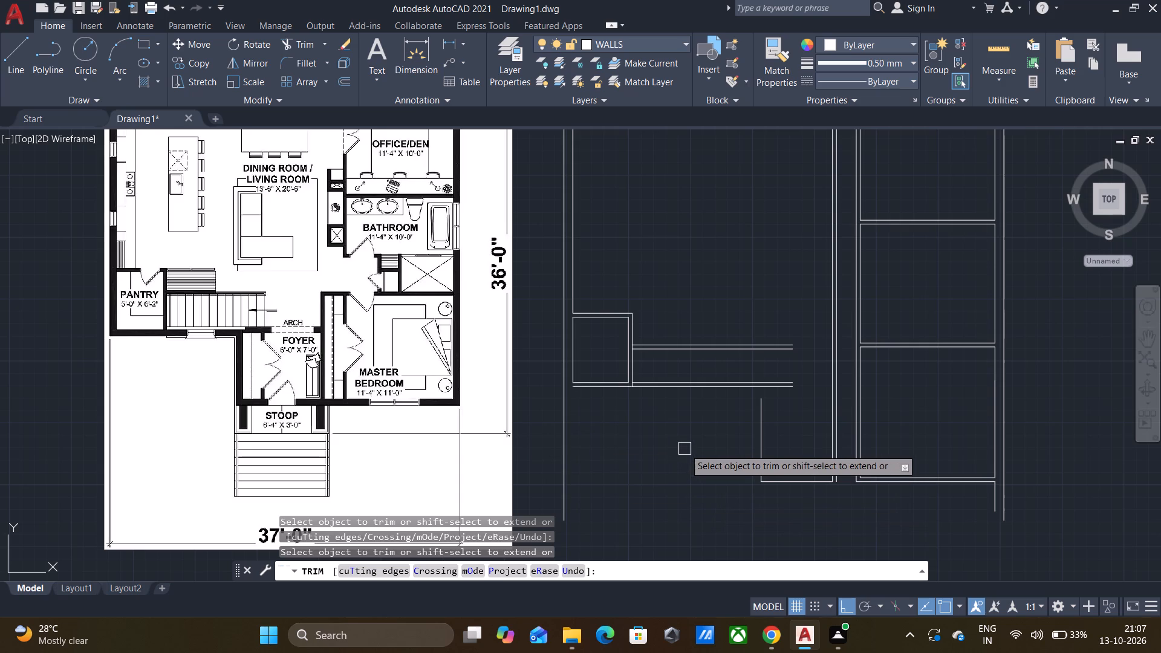
key("Escape")
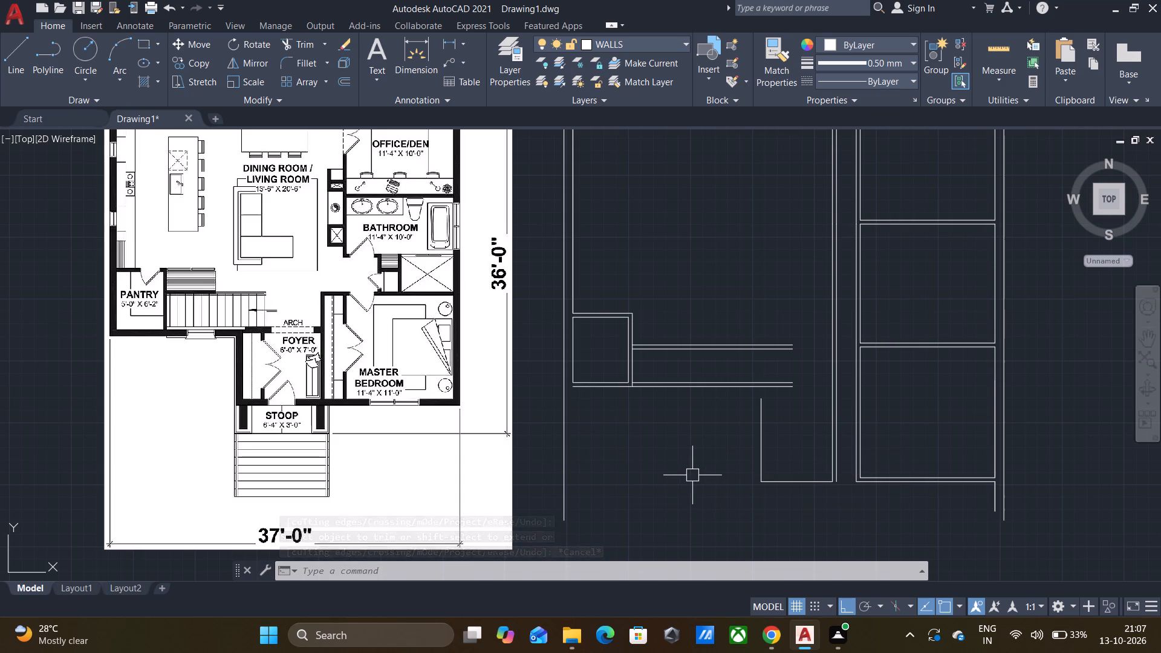
key("Escape")
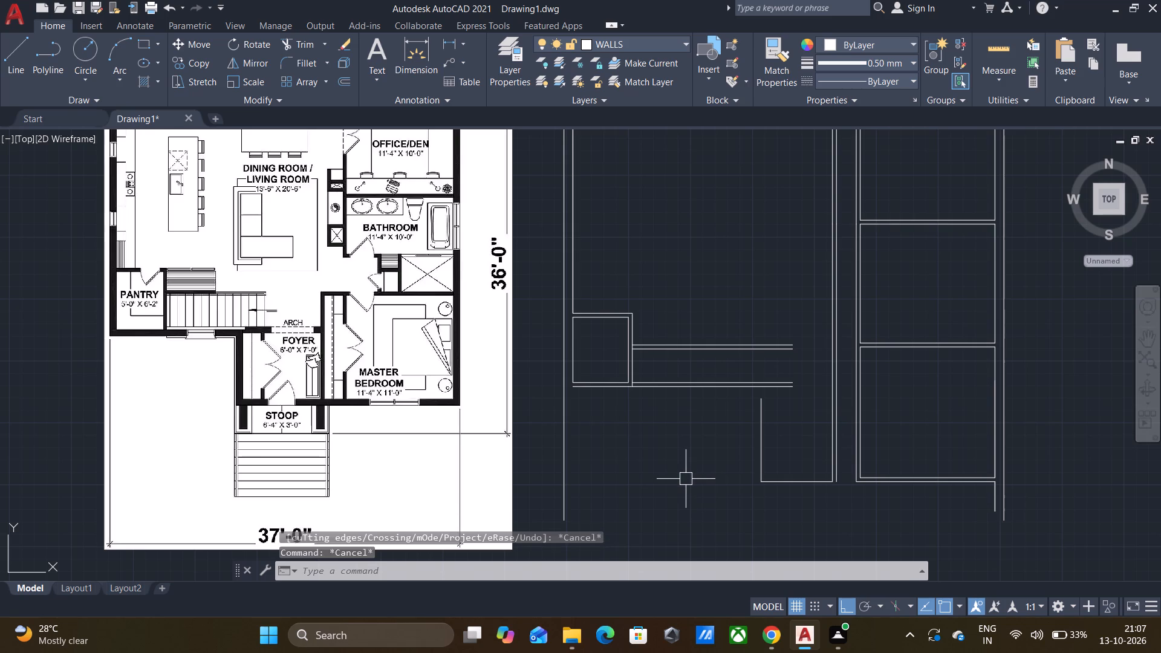
Measure the pantry's inside width along its south wall and its inside height along its east wall.
key("d")
left_click(719, 533)
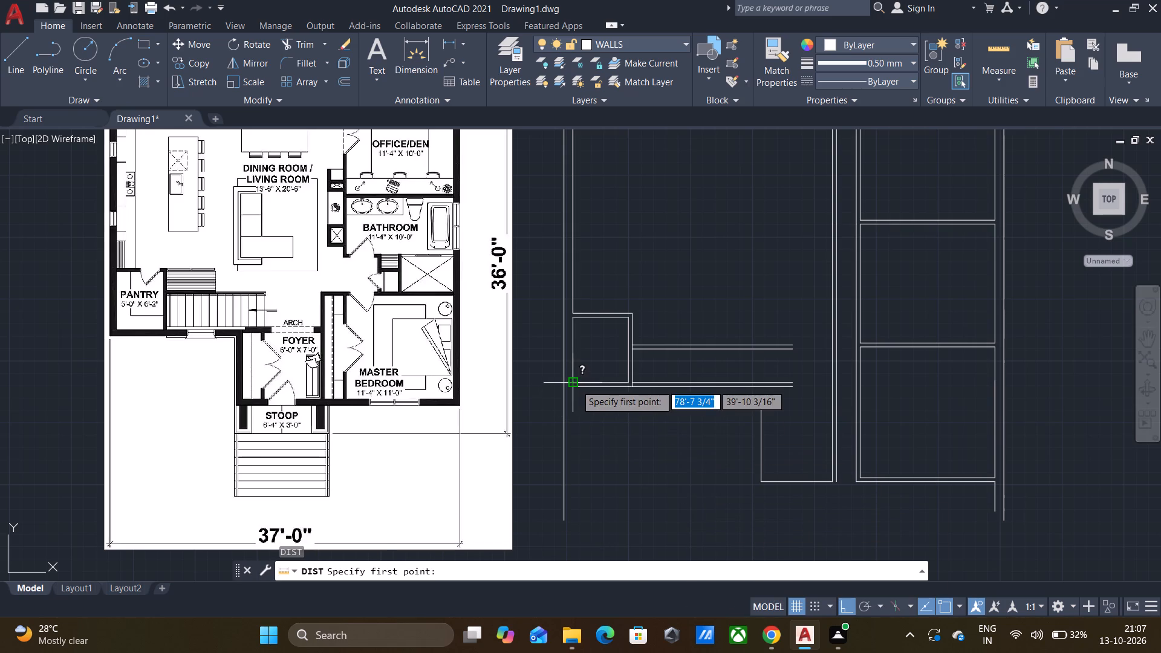
left_click(576, 385)
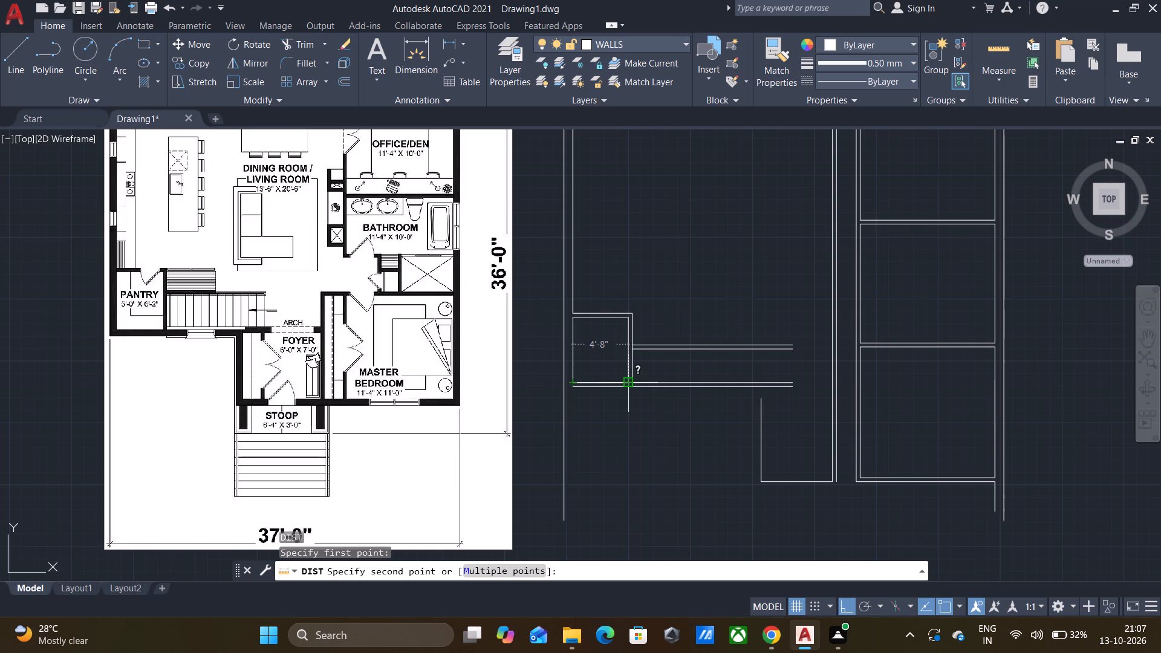
key("Escape")
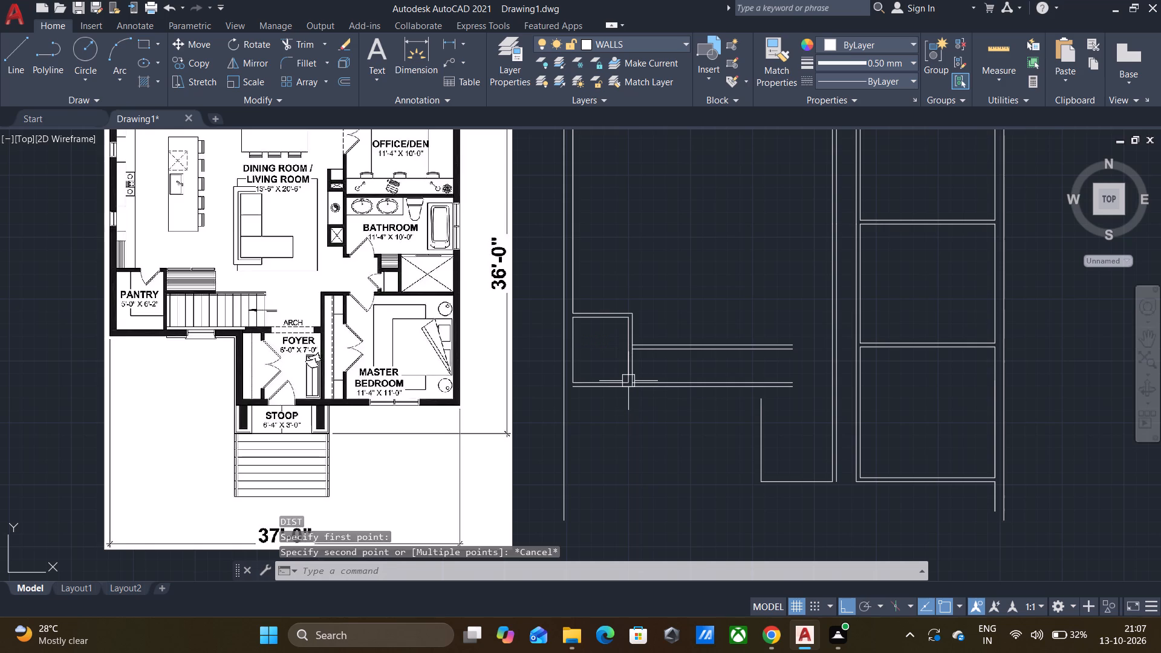
key("space")
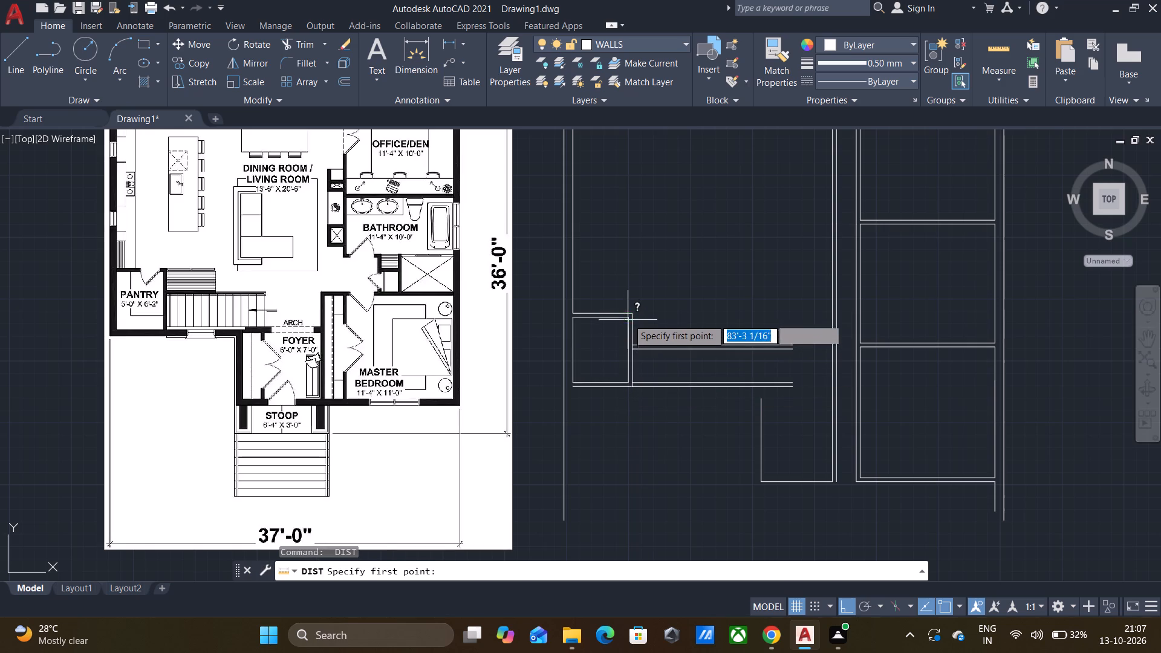
left_click(628, 319)
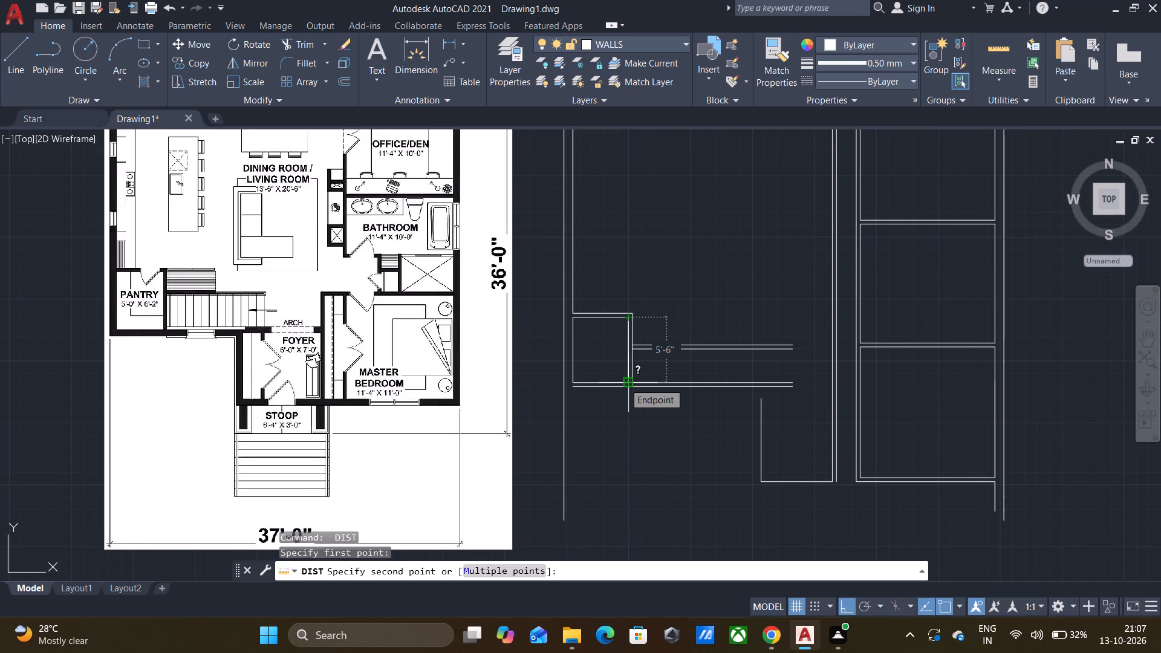
key("Escape")
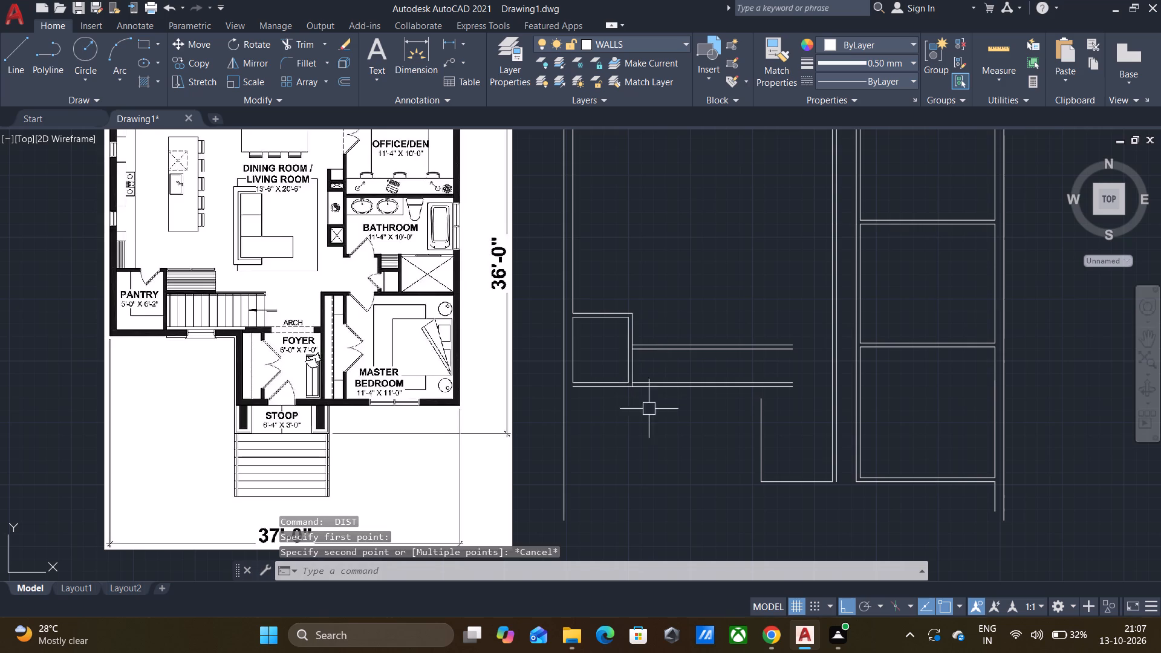
Erase the four horizontal stair wall lines running east from the pantry.
left_click(681, 436)
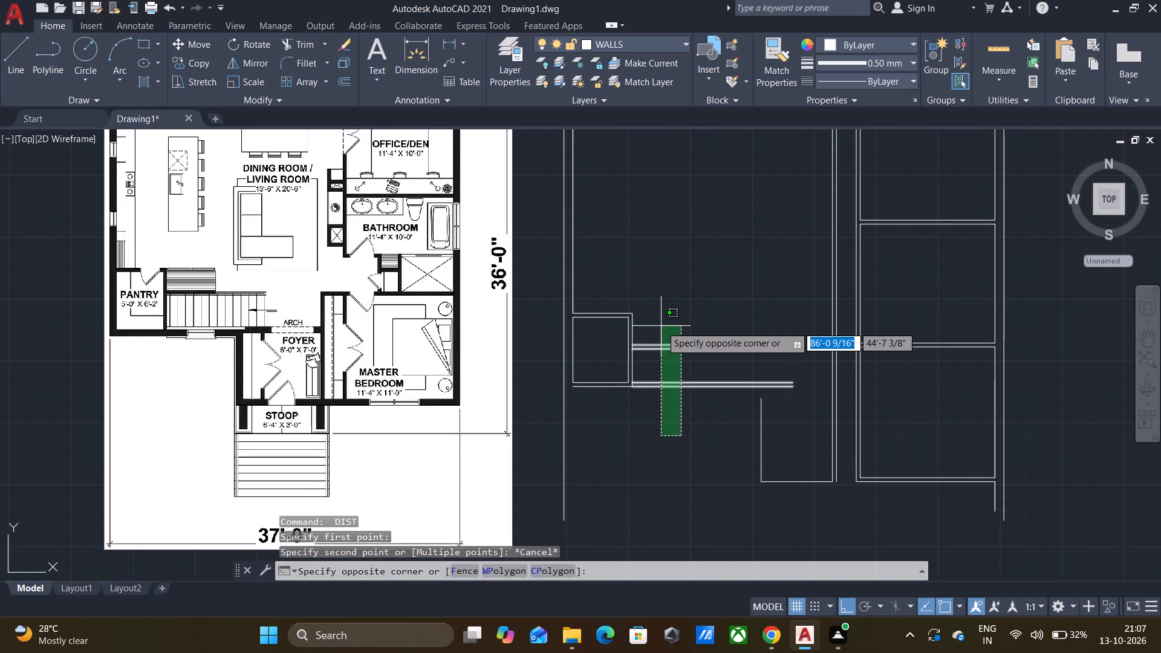
left_click(661, 326)
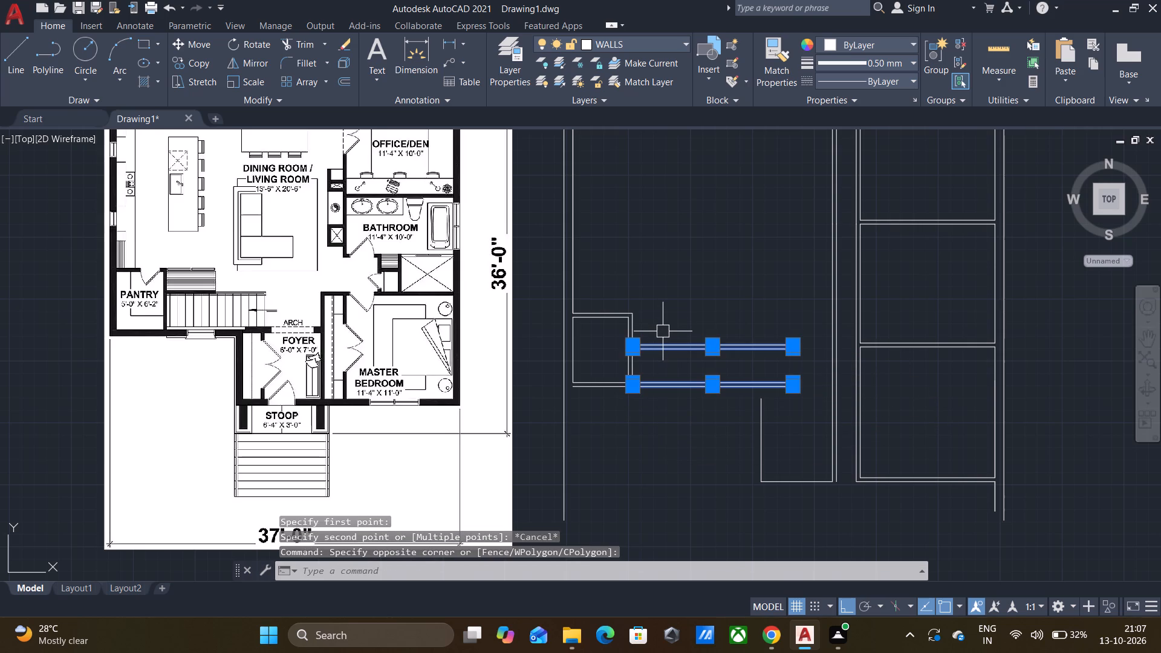
key("Delete")
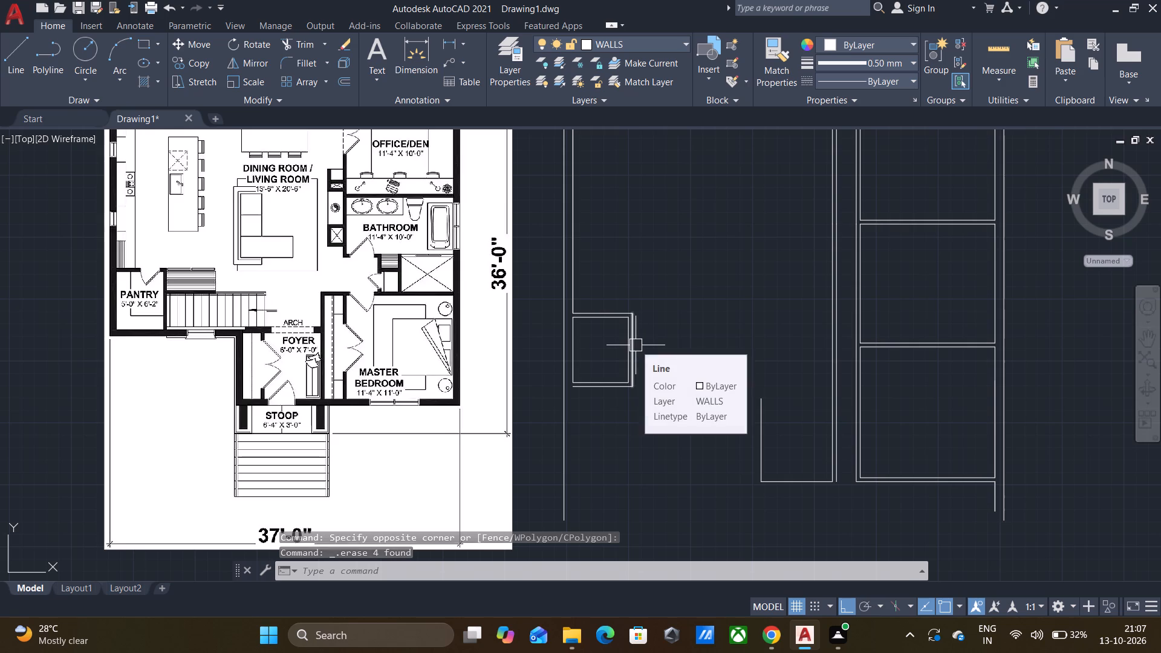
Erase the inner east, north and south wall lines of the pantry.
left_click(626, 348)
key("Delete")
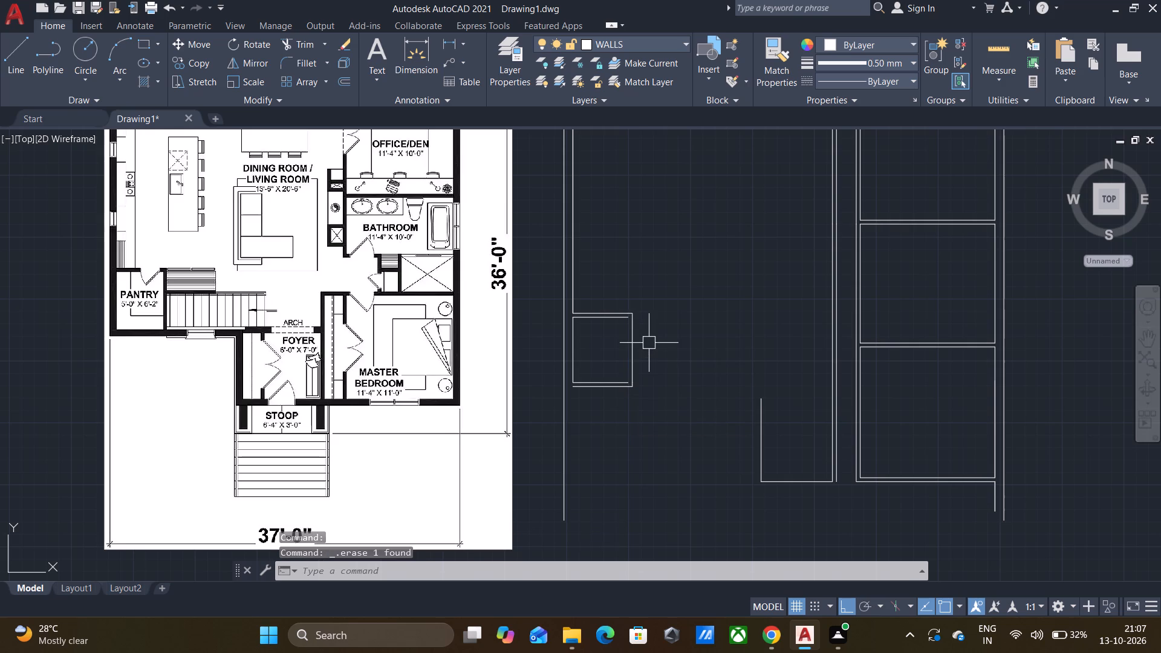
left_click(609, 322)
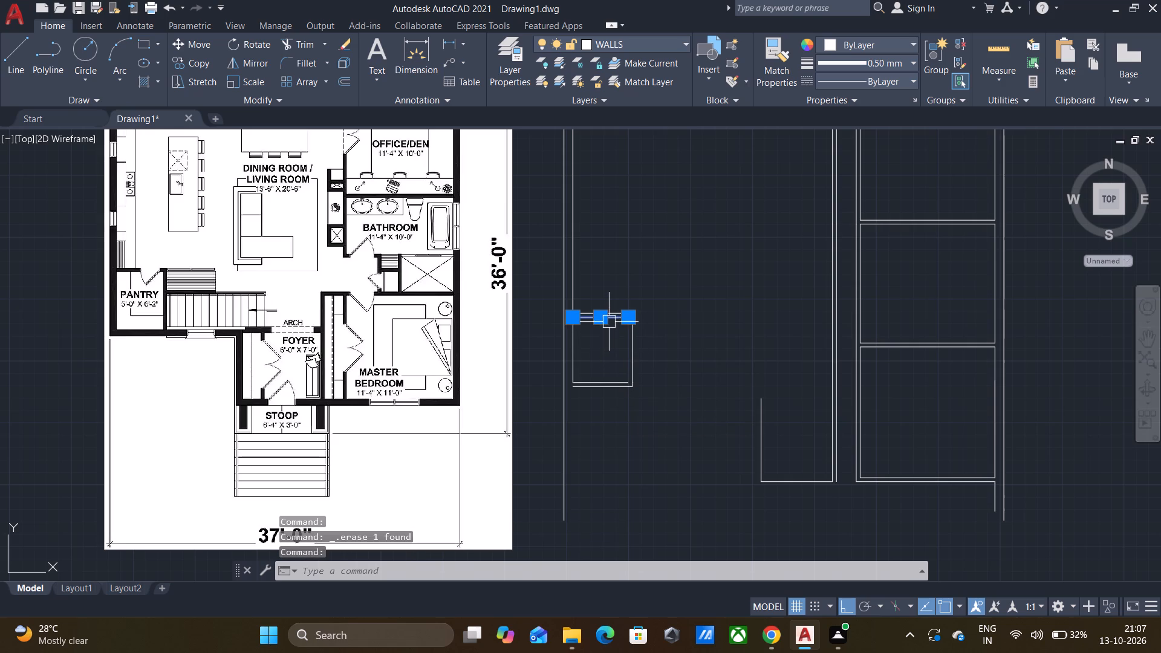
key("Delete")
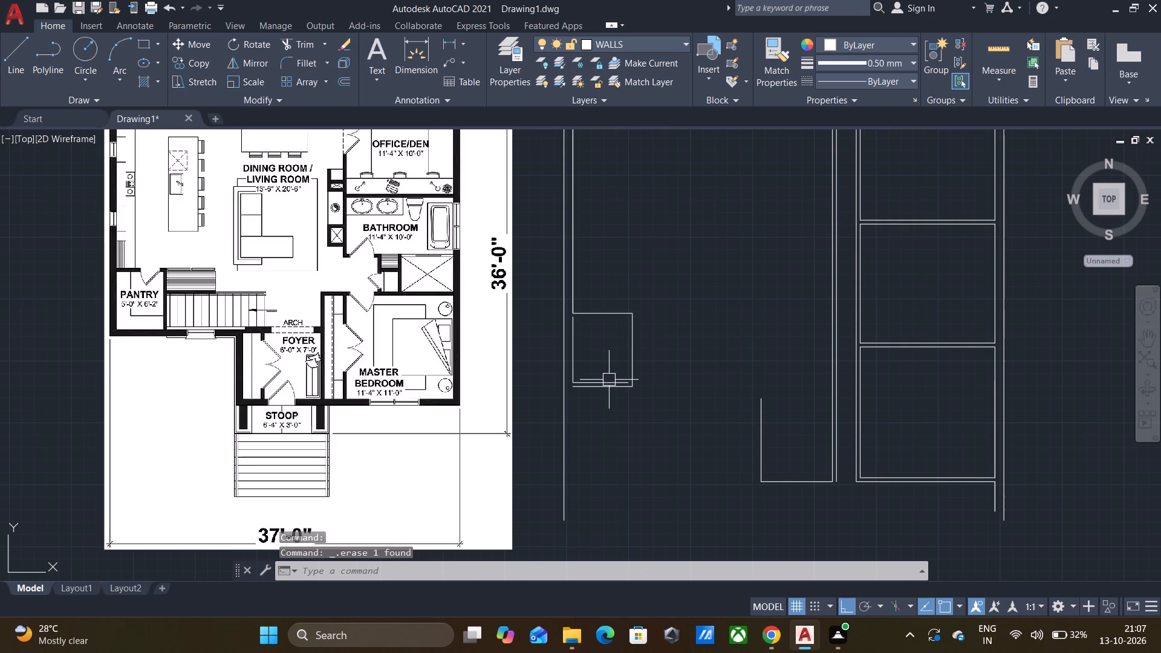
left_click(609, 380)
key("Delete")
Offset the pantry's remaining east, south and north wall lines 4" outward.
key("o")
key("Return")
key("Return")
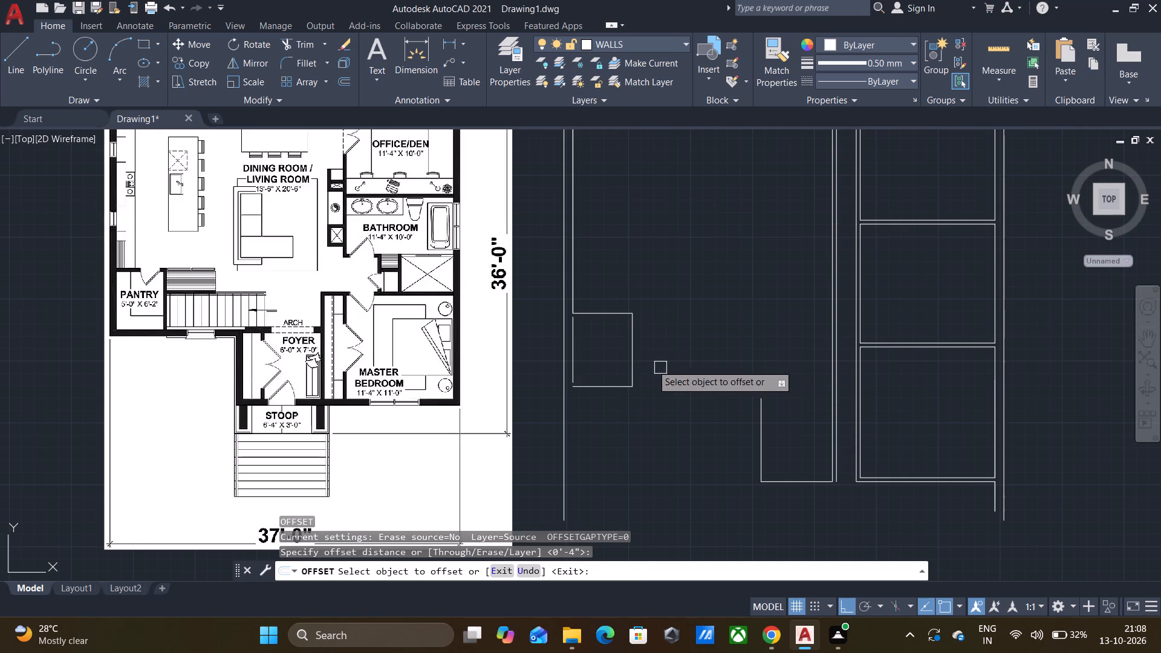
left_click(637, 363)
left_click(689, 373)
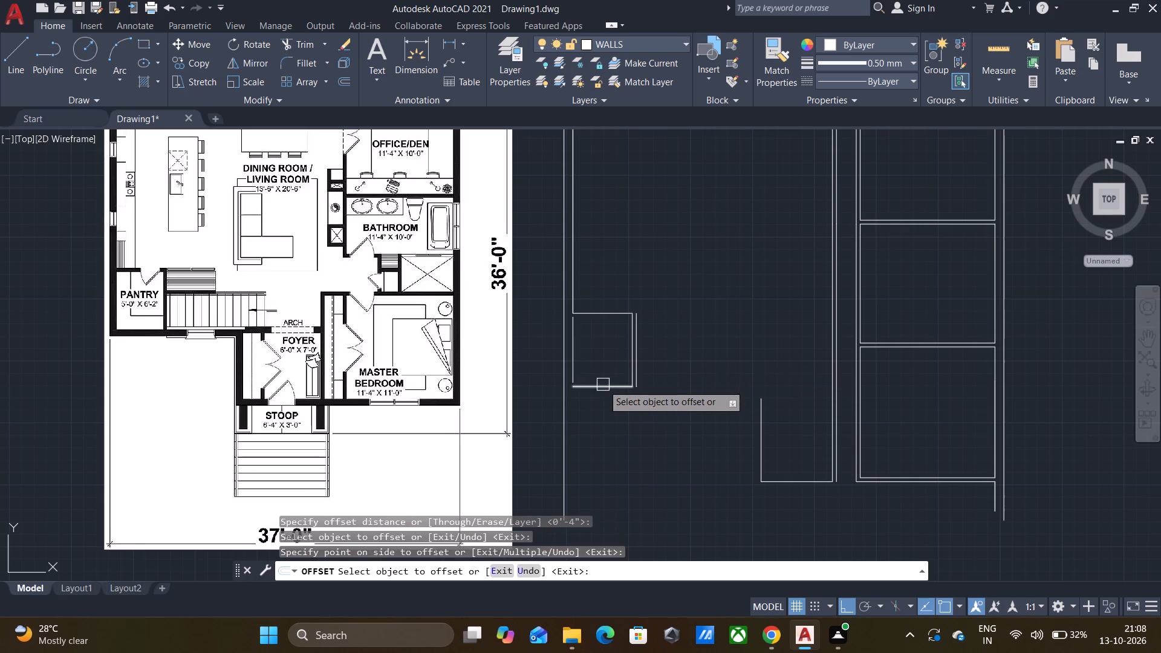
left_click(603, 385)
left_click(599, 438)
left_click(611, 313)
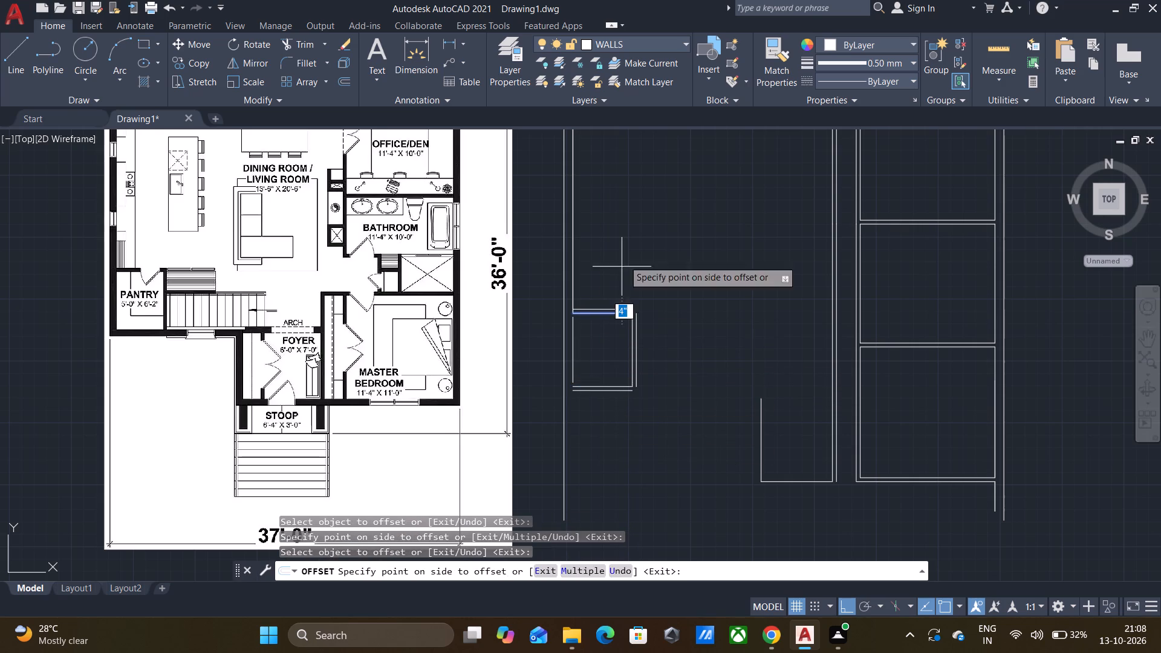
left_click(629, 224)
key("Escape")
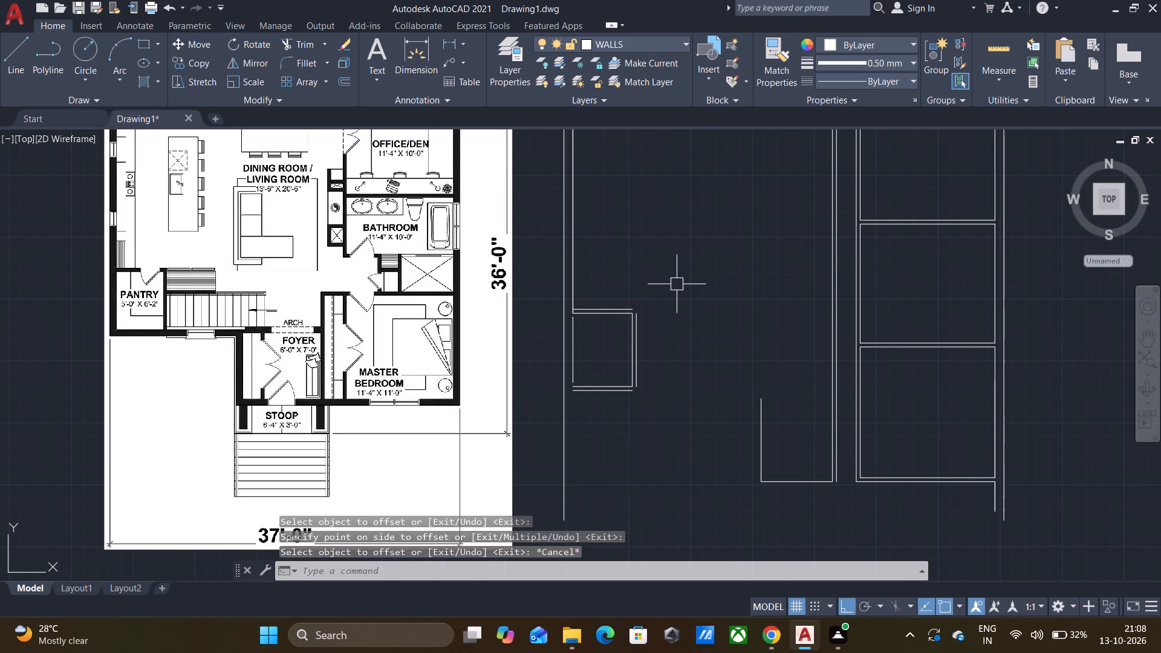
Fillet the pantry's outer wall lines into sharp northeast and southeast corners.
key("f")
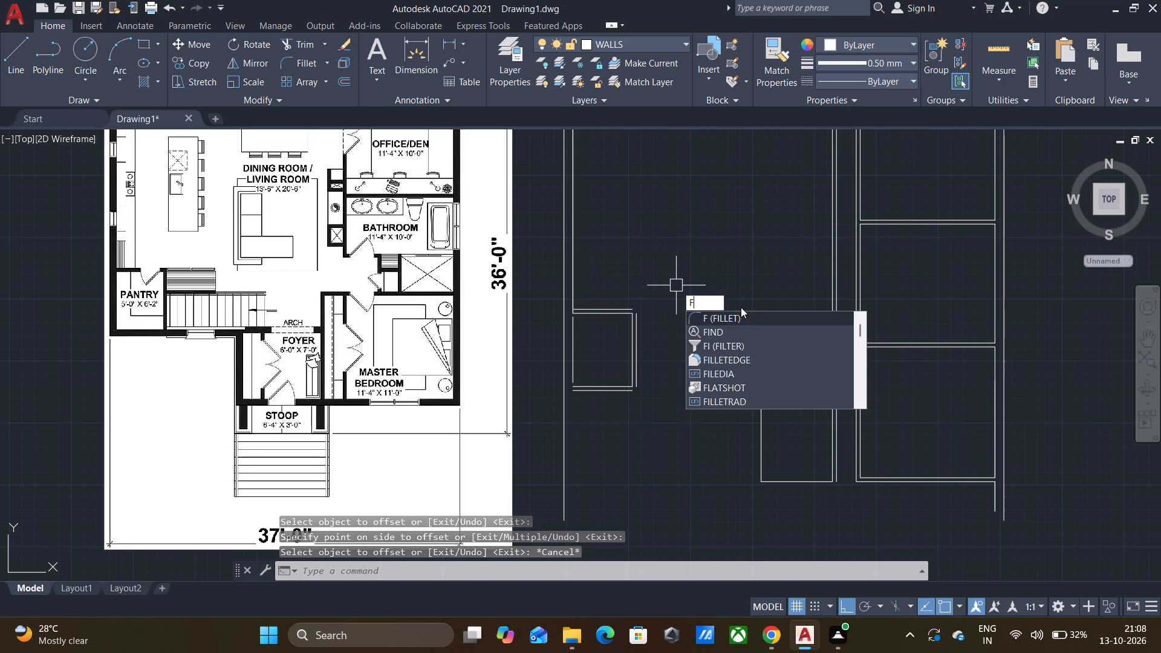
key("Return")
left_click(631, 304)
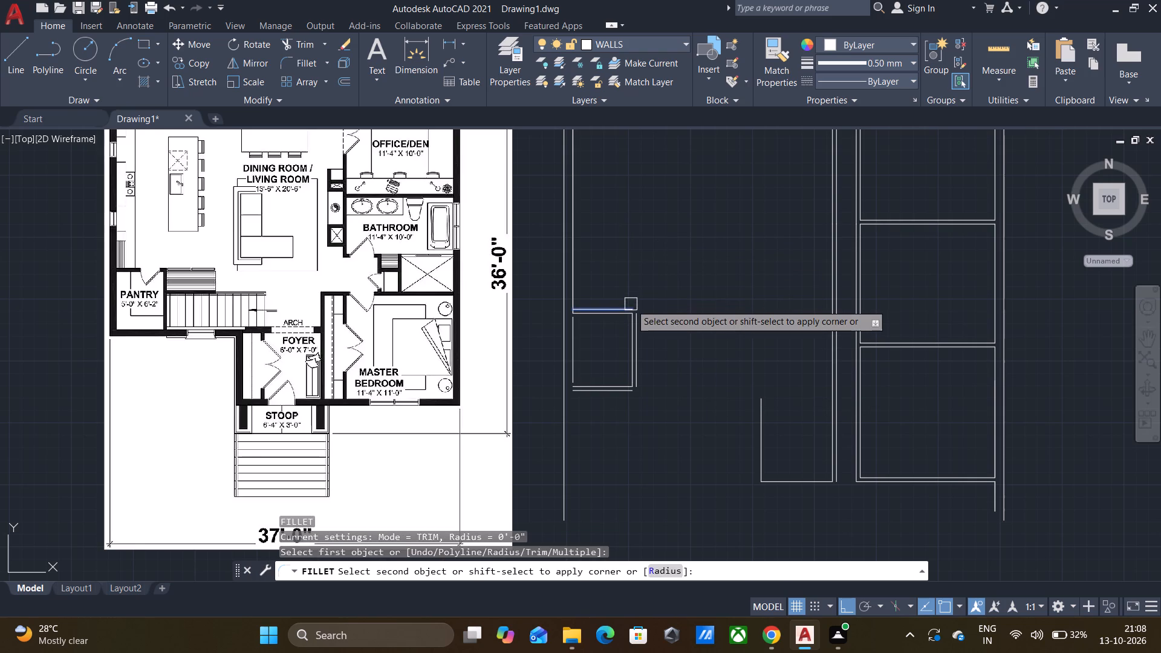
left_click(638, 315)
key("space")
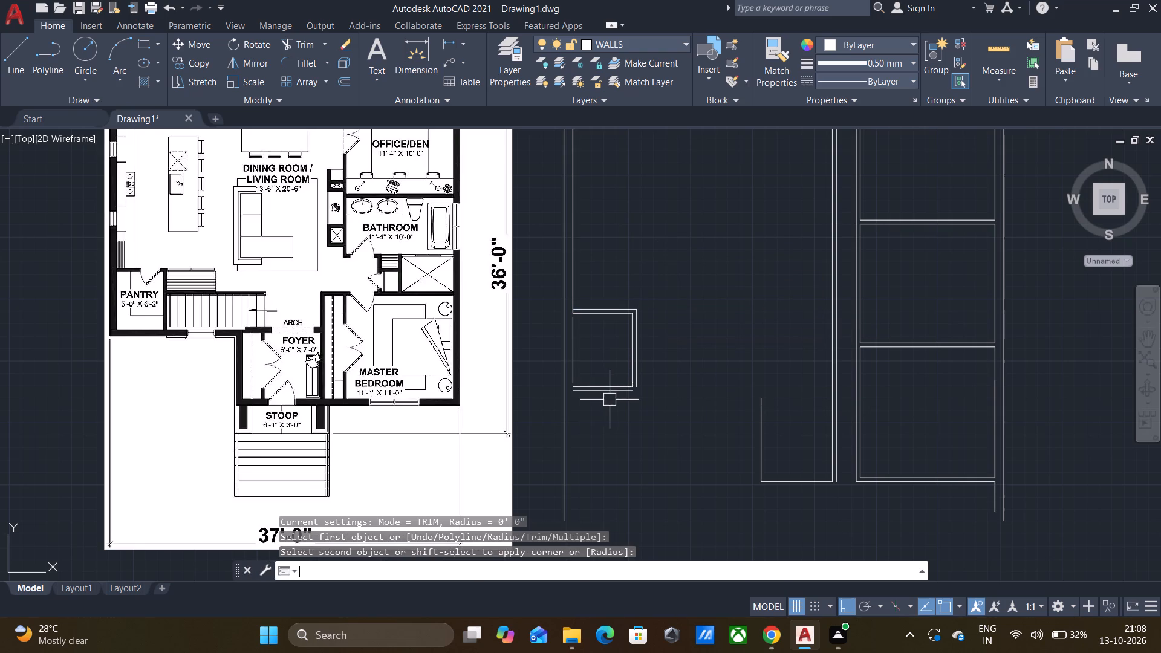
left_click(612, 394)
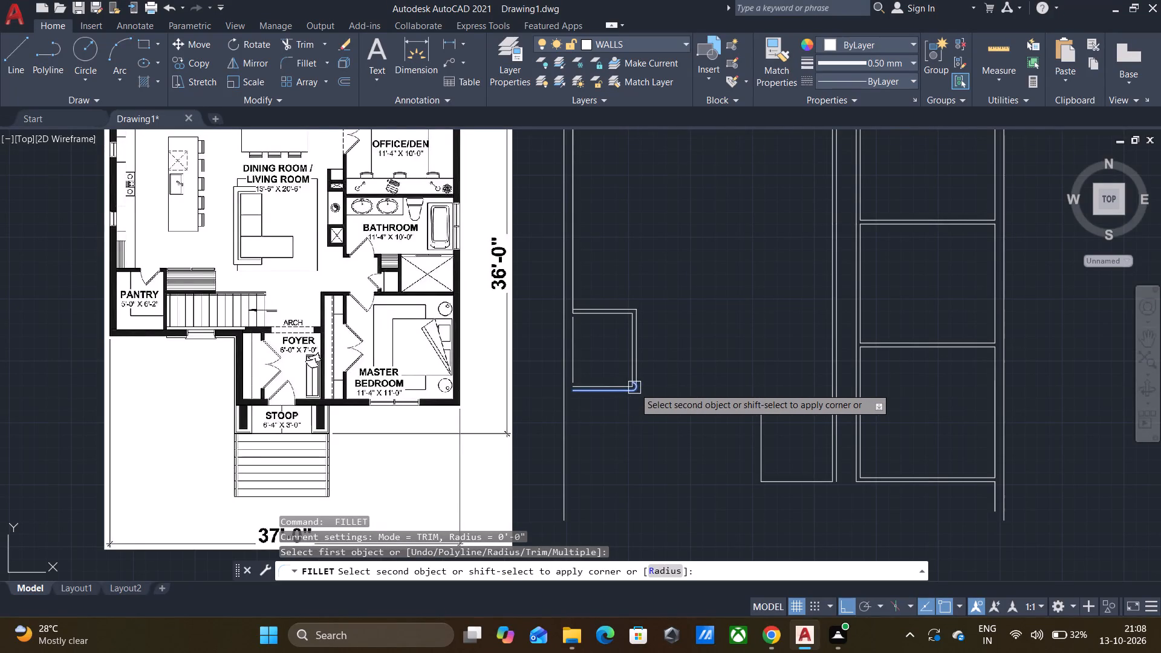
left_click(642, 382)
key("Escape")
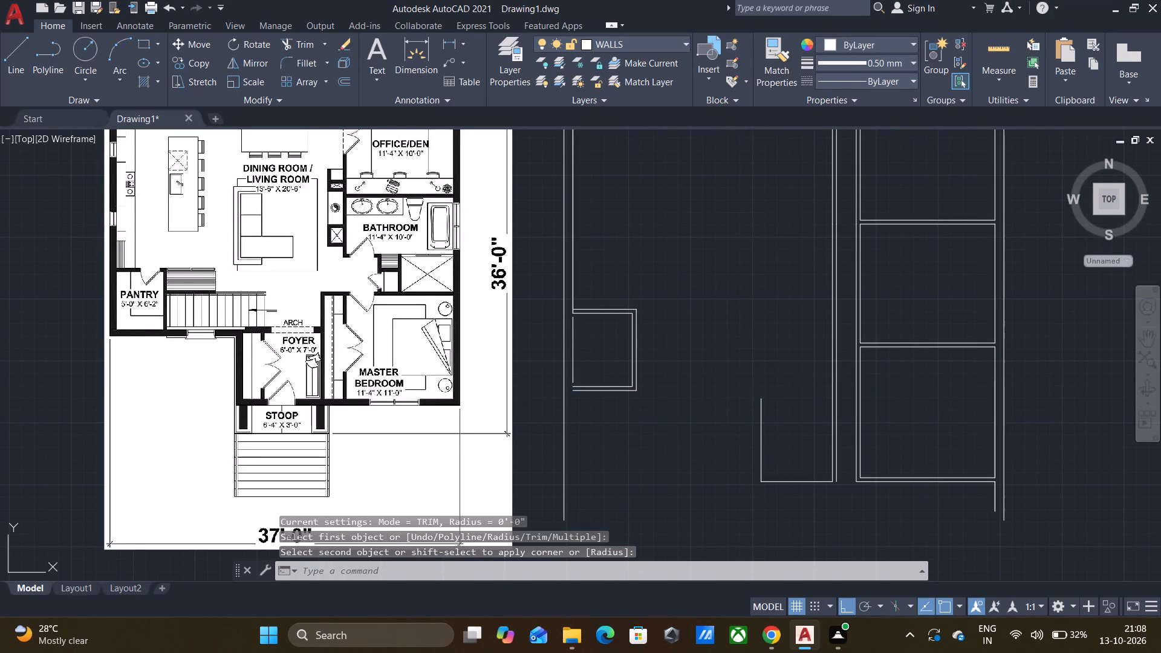
Fillet the pantry's west inner line to its south and north inner lines to close the inside corners.
key("space")
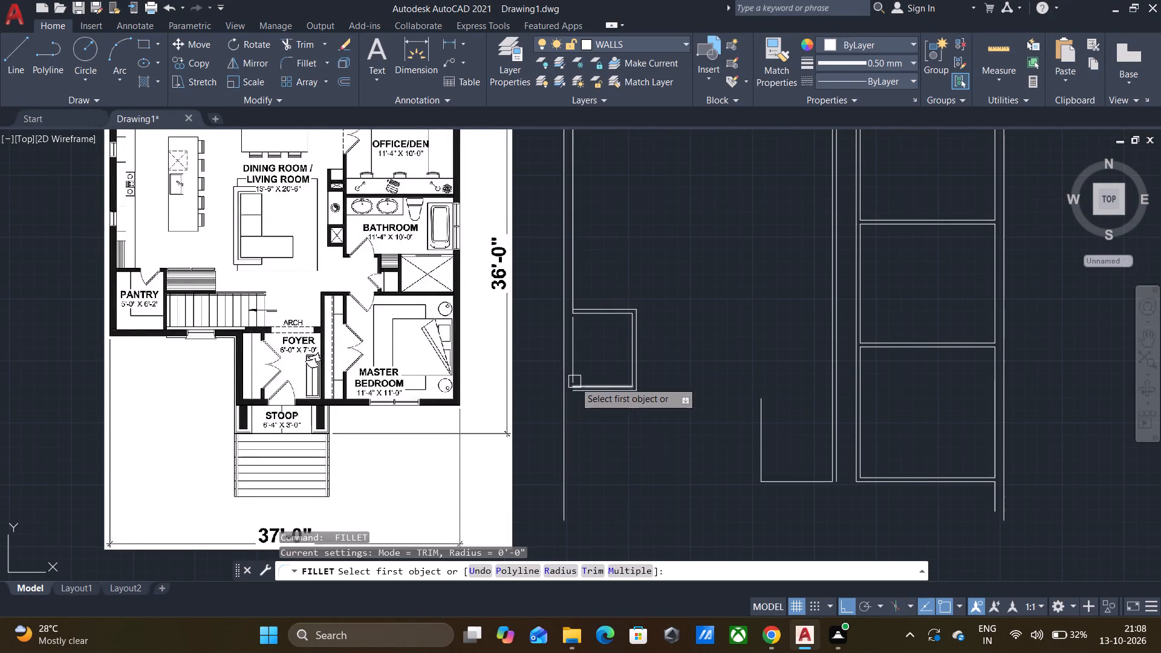
scroll(574, 382, "up", 2)
left_click(561, 364)
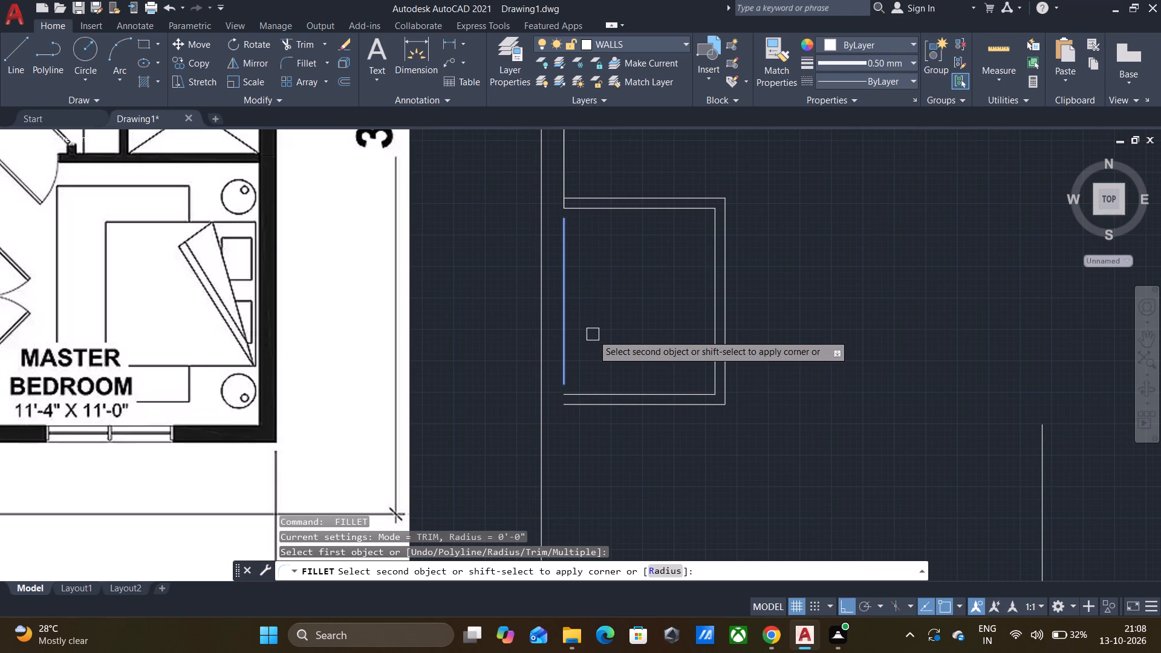
left_click(576, 395)
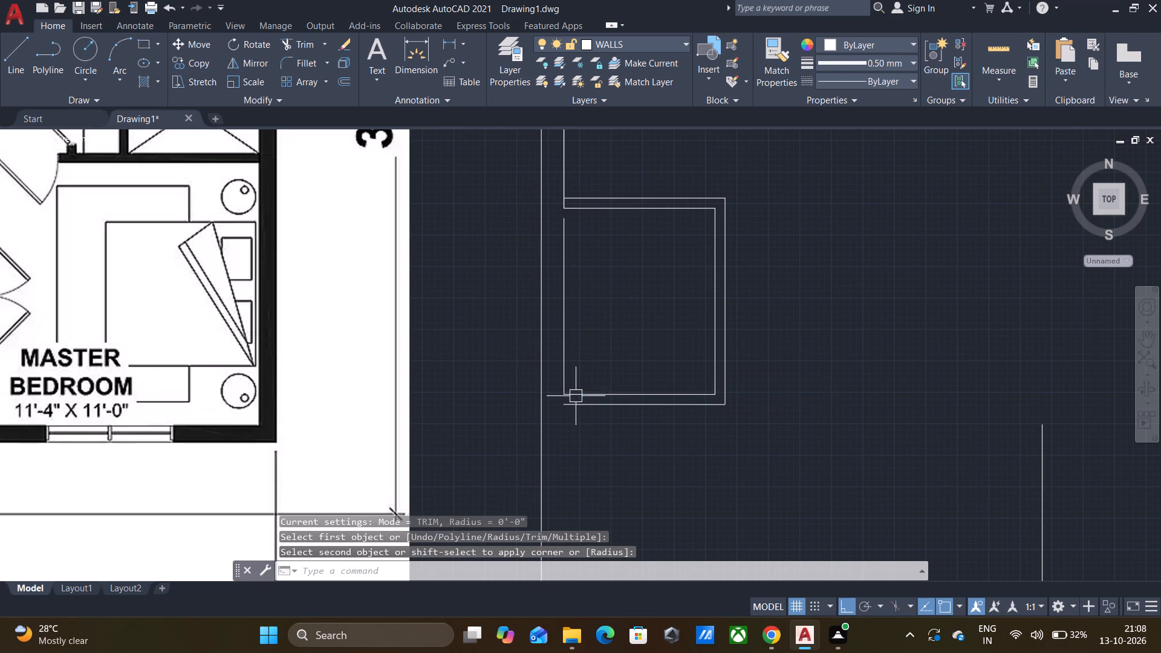
key("Escape")
key("space")
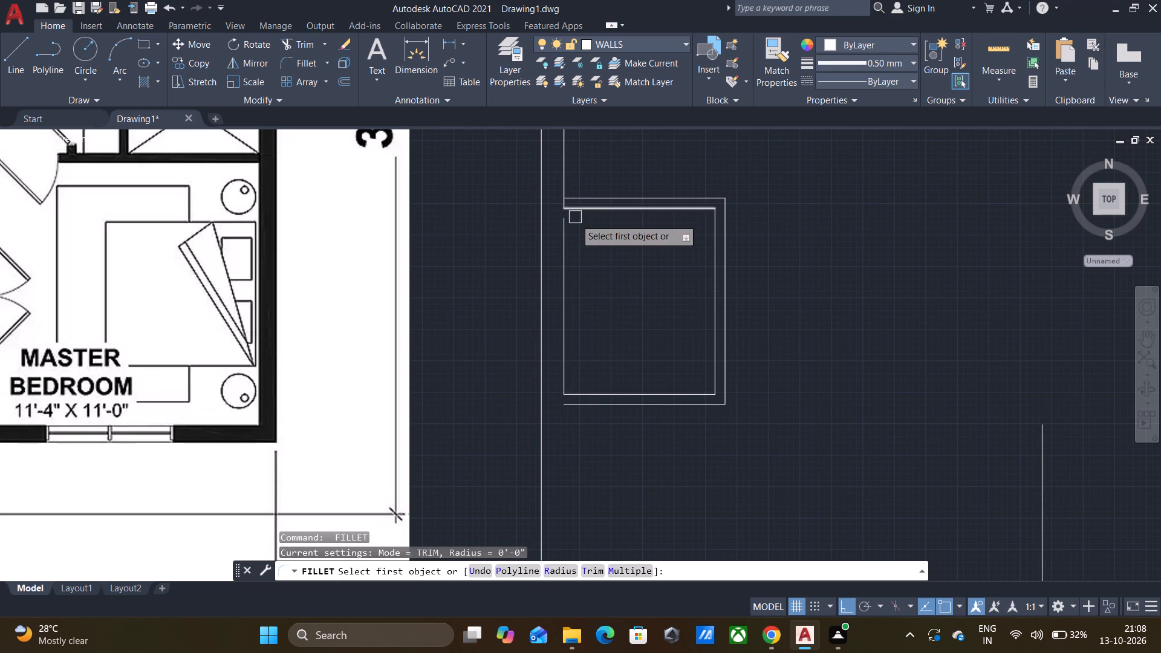
left_click(568, 237)
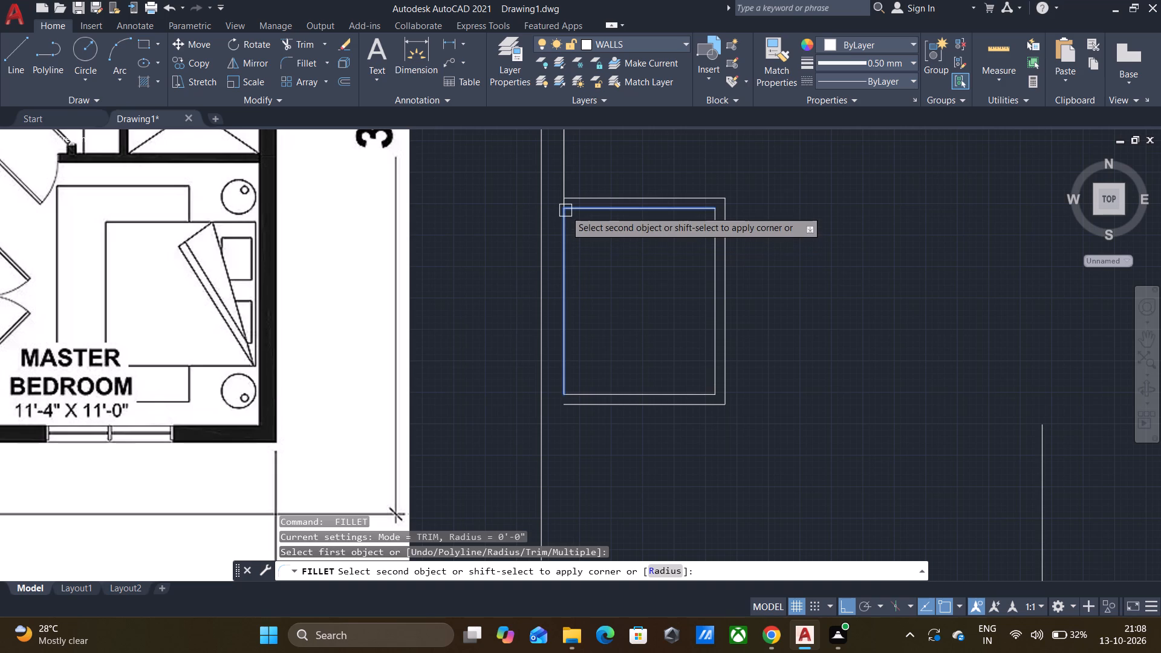
left_click(565, 210)
key("Escape")
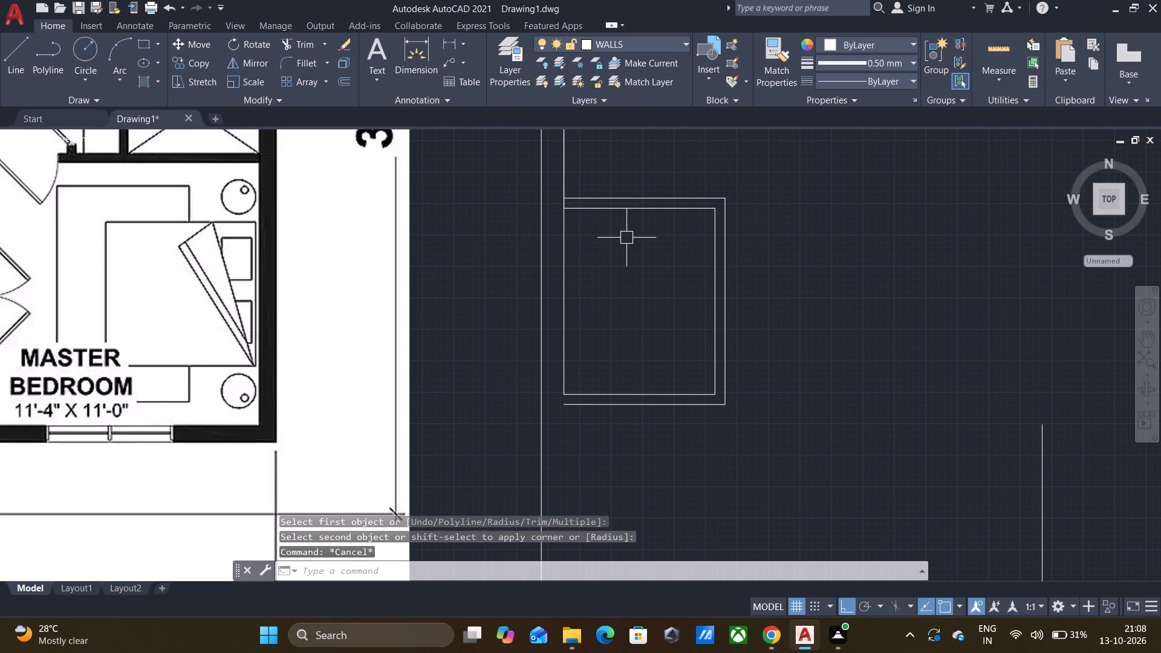
Trim the west inner wall line between the two lines of the pantry's north wall.
type("TR")
key("Return")
key("Return")
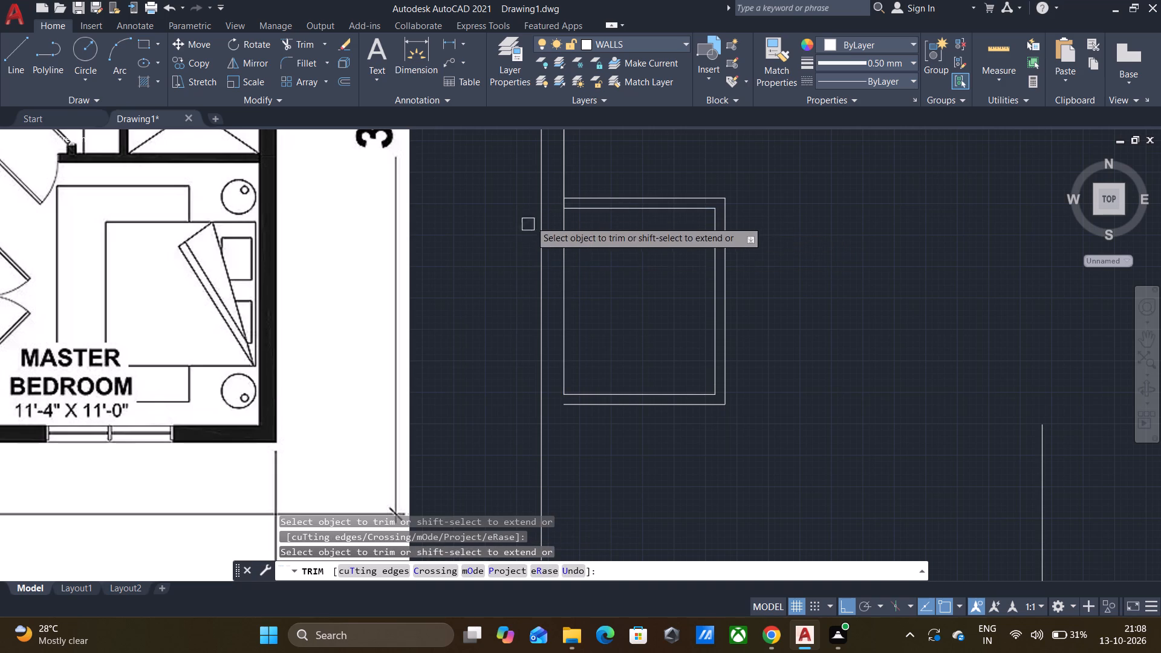
scroll(556, 171, "up", 4)
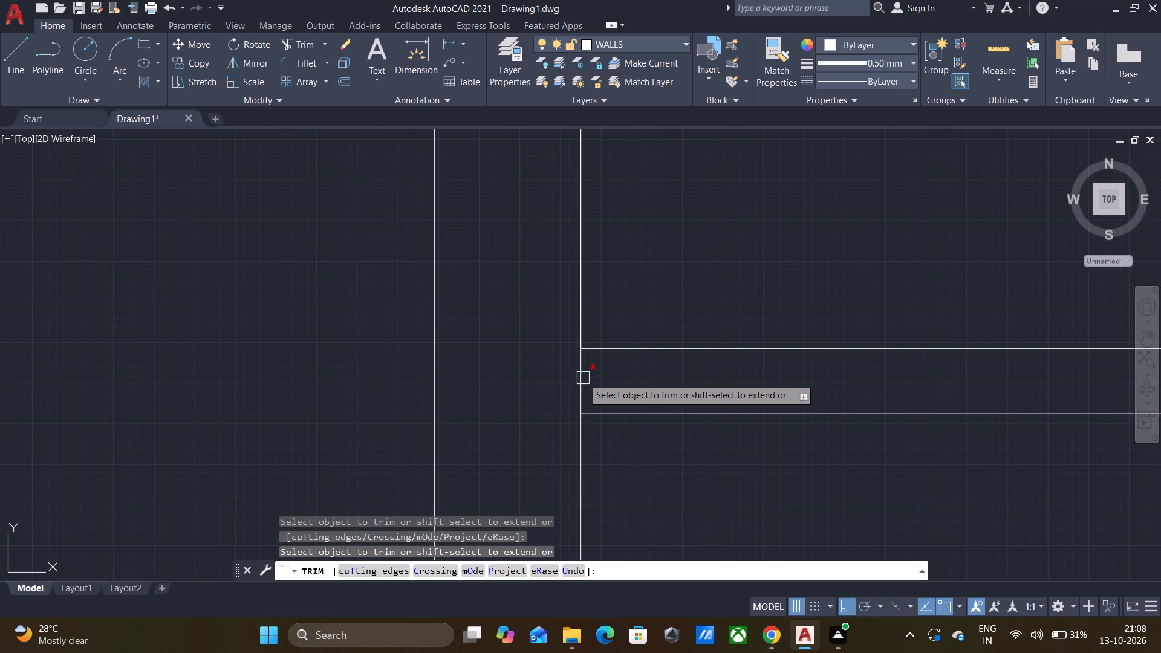
left_click(583, 378)
left_click(579, 377)
scroll(579, 377, "down", 3)
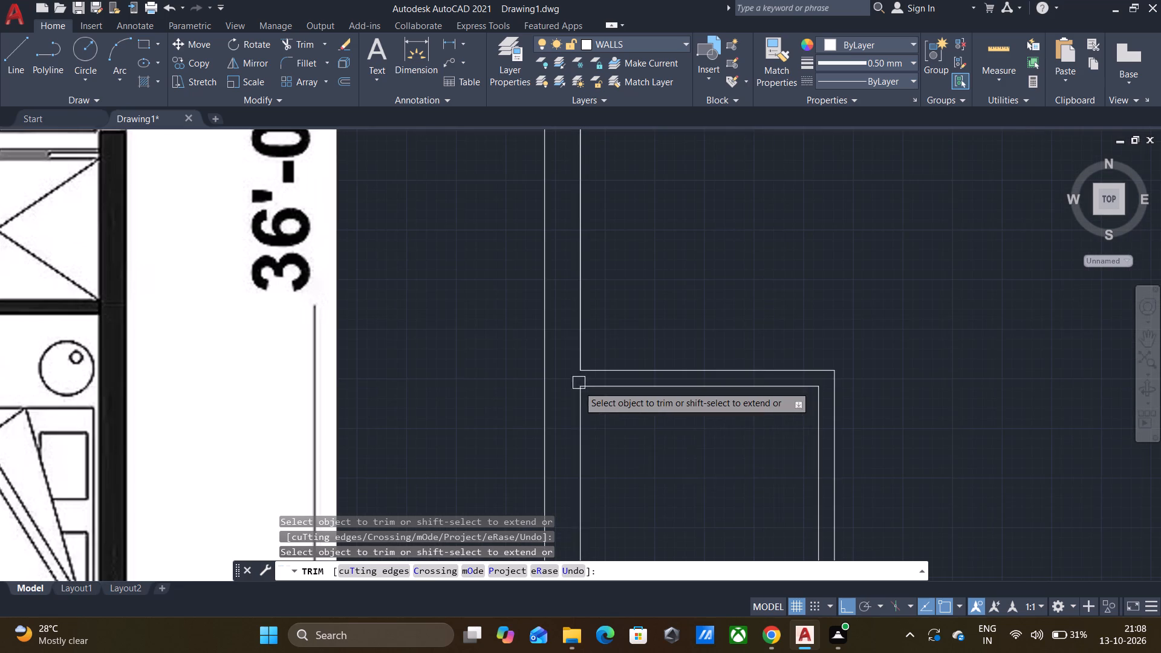
middle_click_drag(655, 469, 658, 319)
scroll(660, 404, "down", 2)
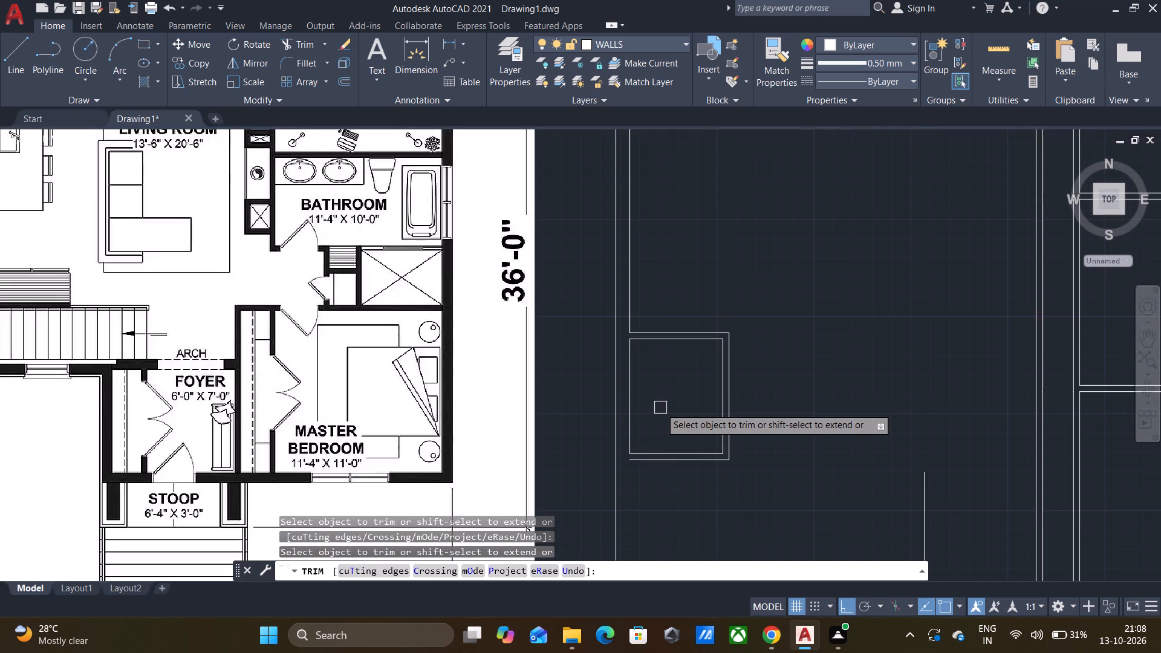
key("Escape")
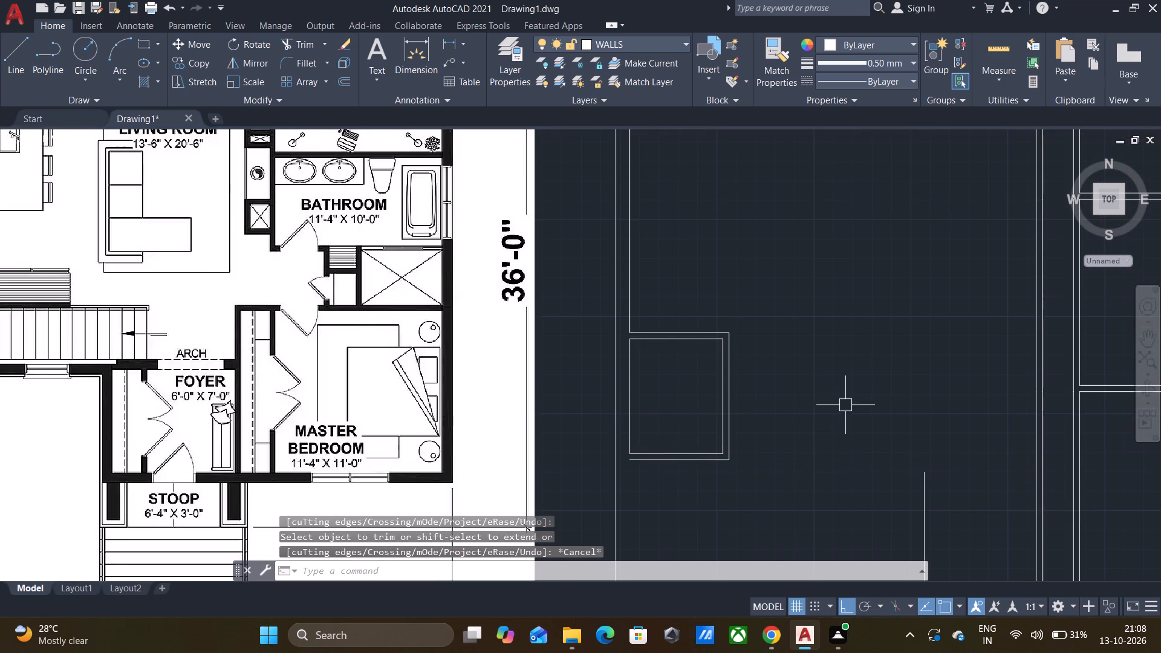
scroll(845, 405, "down", 1)
middle_click_drag(845, 405, 821, 403)
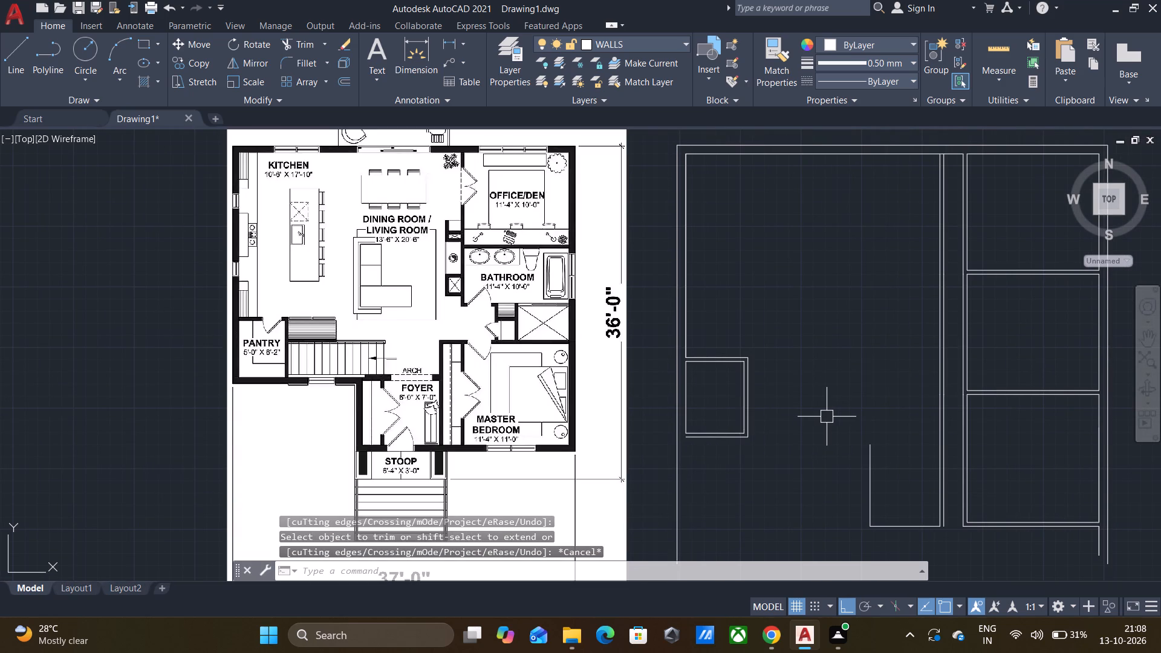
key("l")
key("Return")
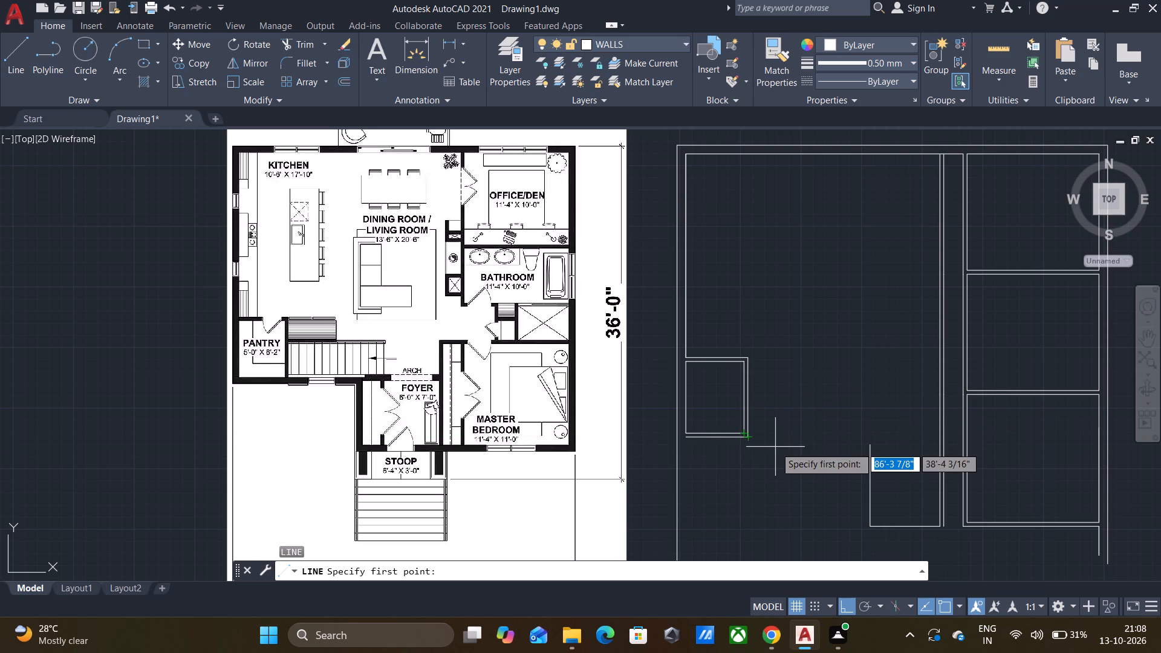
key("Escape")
Erase the outer line of the pantry's south wall.
scroll(778, 451, "up", 2)
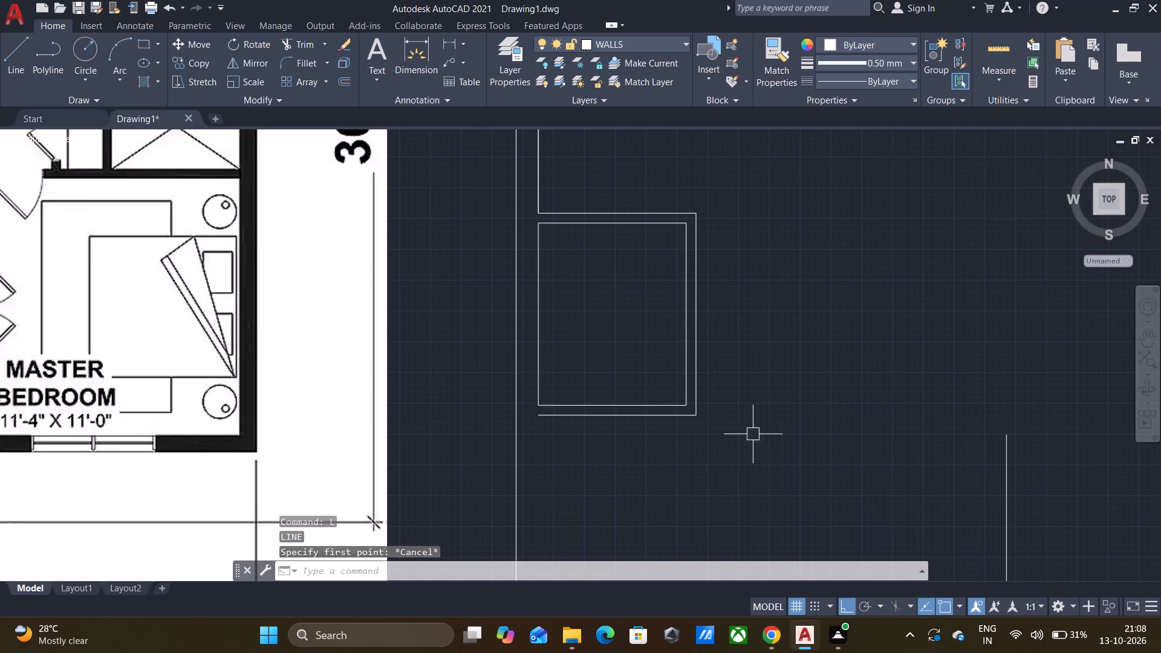
left_click(651, 419)
key("Delete")
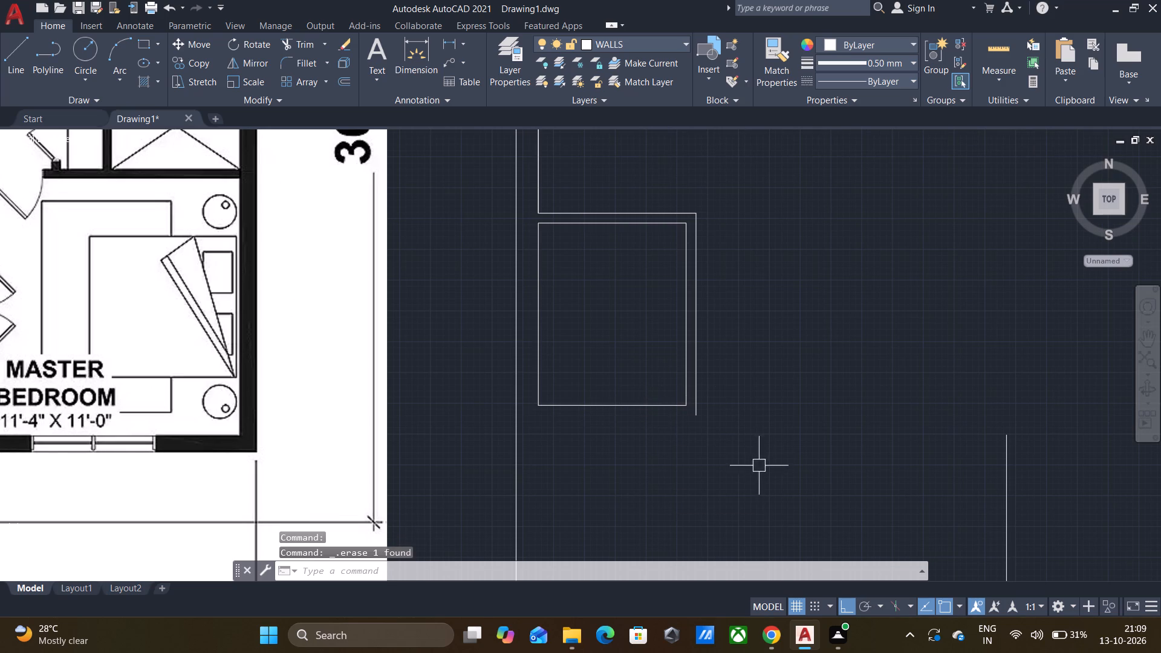
Offset the pantry's inner south wall line 9" outward to the south.
key("o")
key("Return")
key("BackSpace")
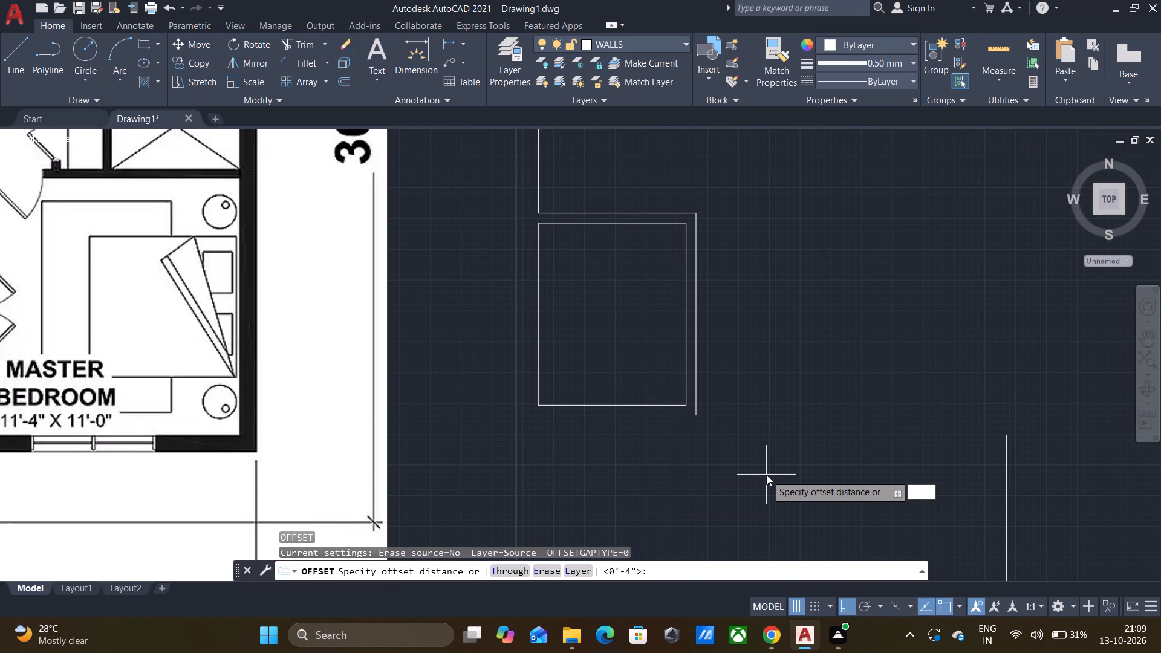
key("9")
key("shift+quotedbl")
key("Return")
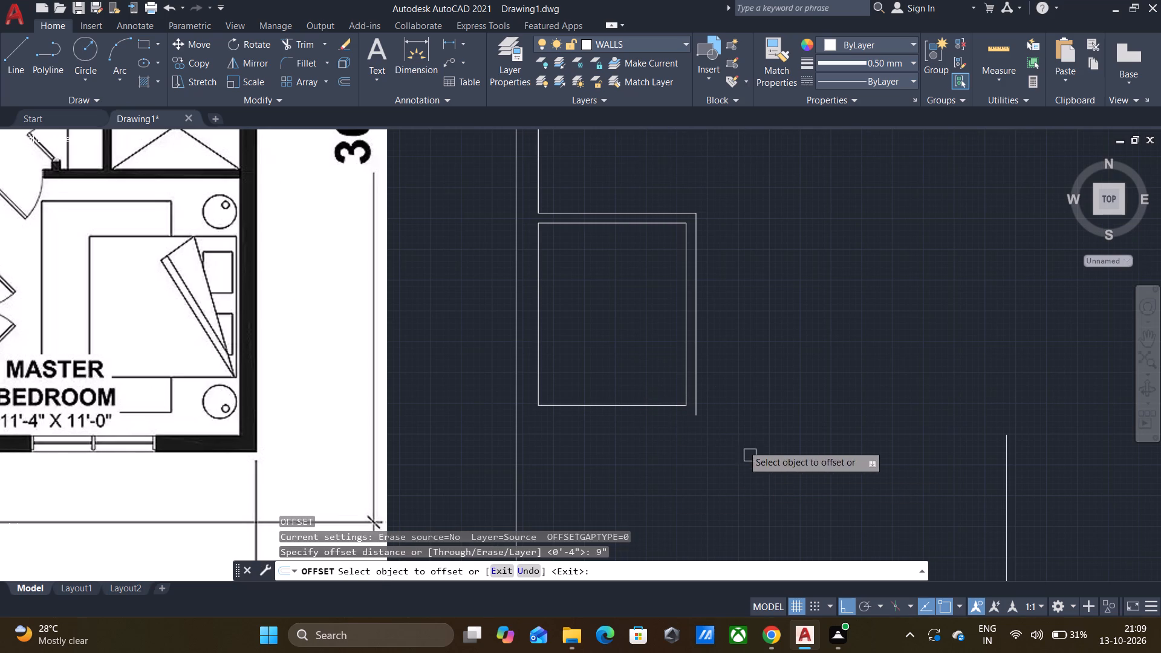
left_click(649, 402)
left_click(654, 466)
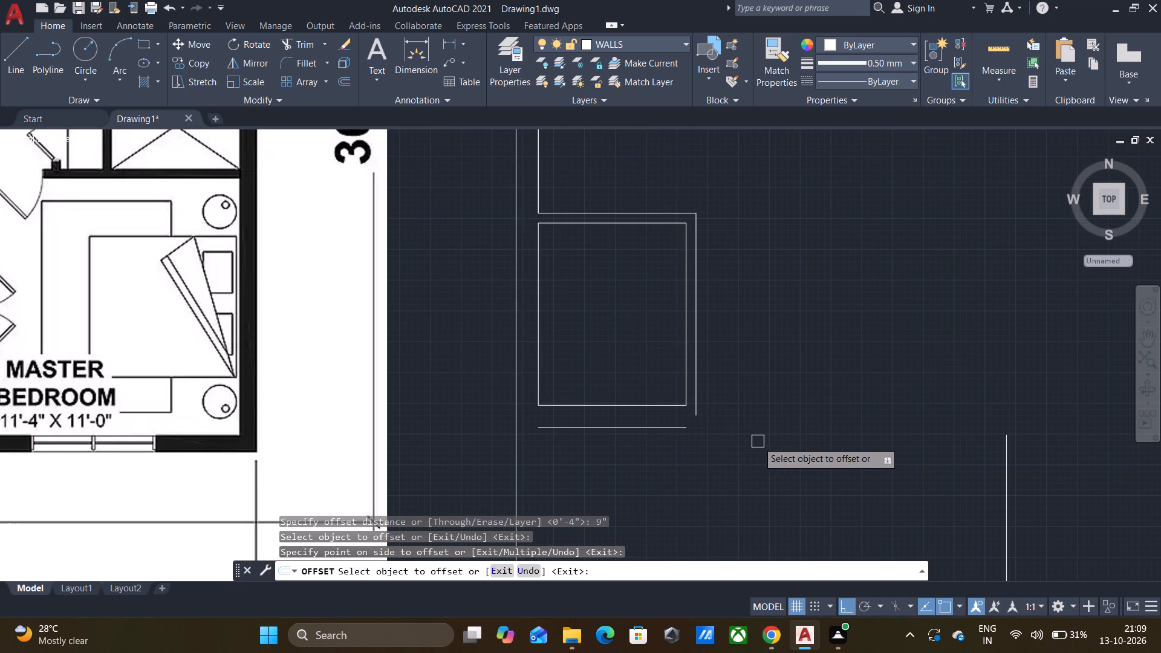
key("Escape")
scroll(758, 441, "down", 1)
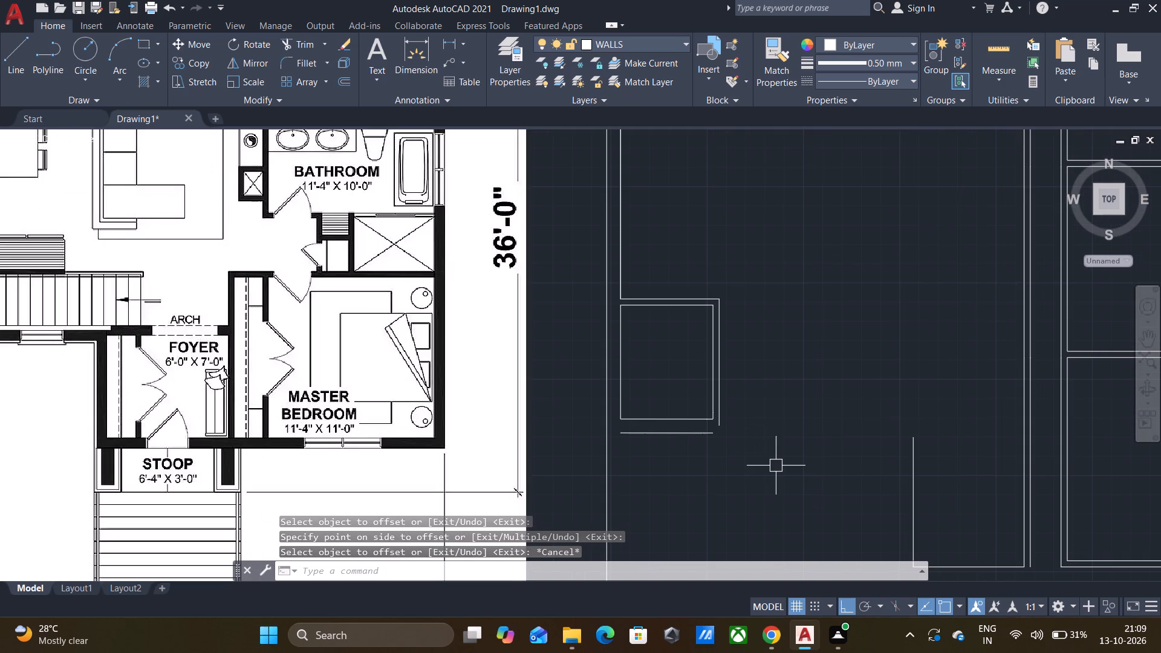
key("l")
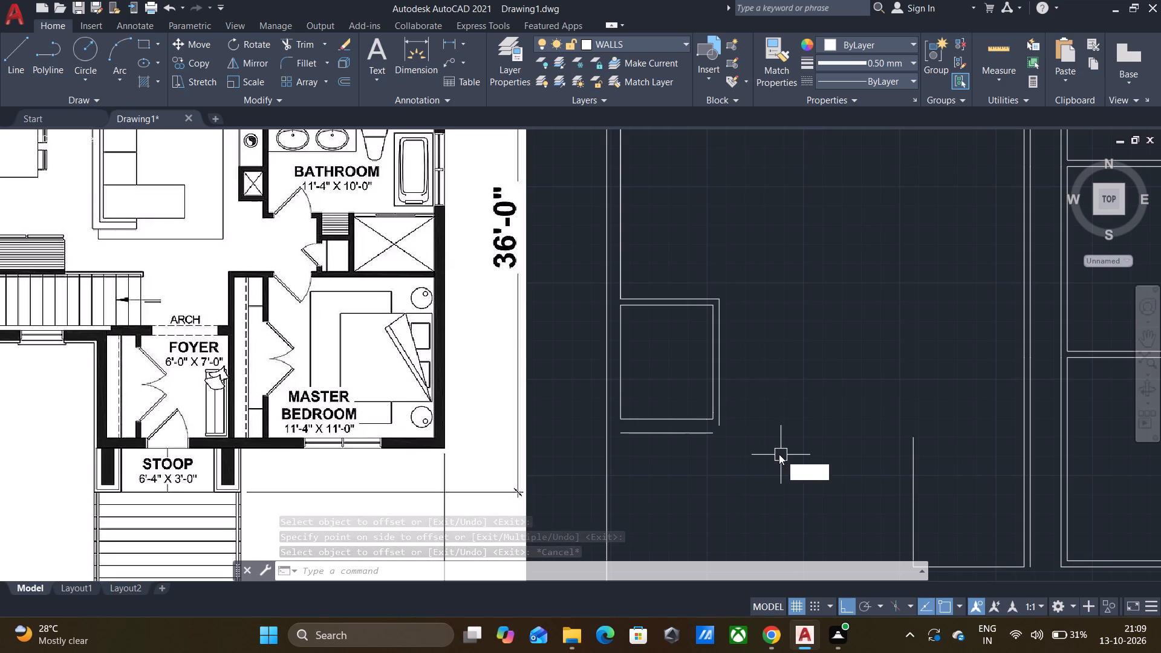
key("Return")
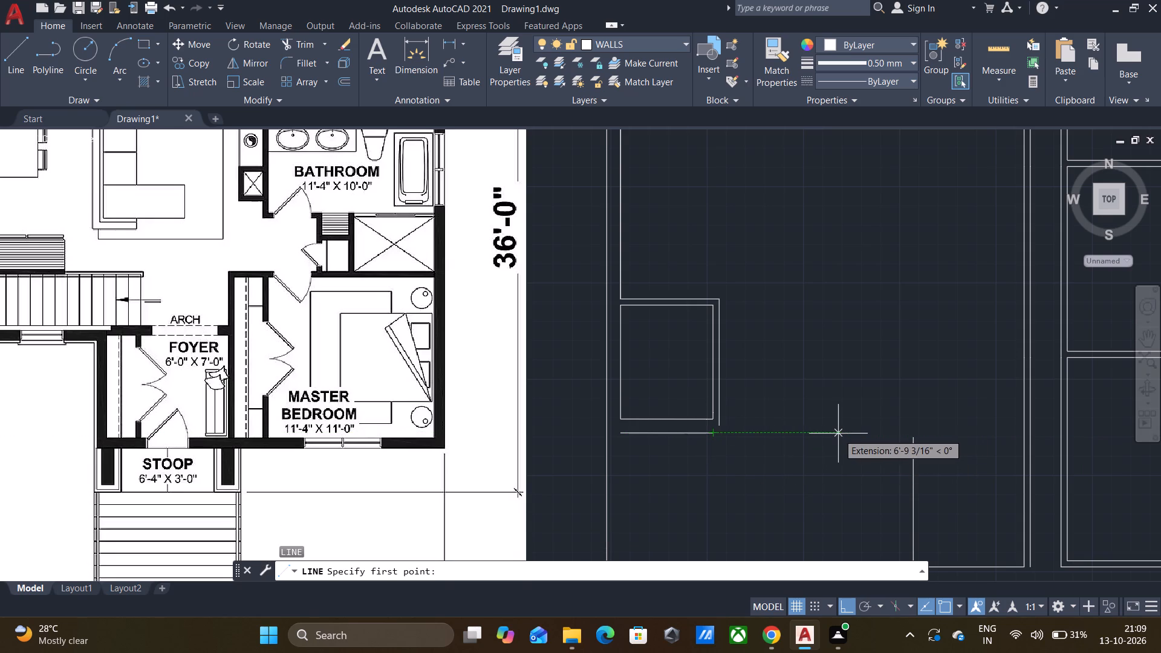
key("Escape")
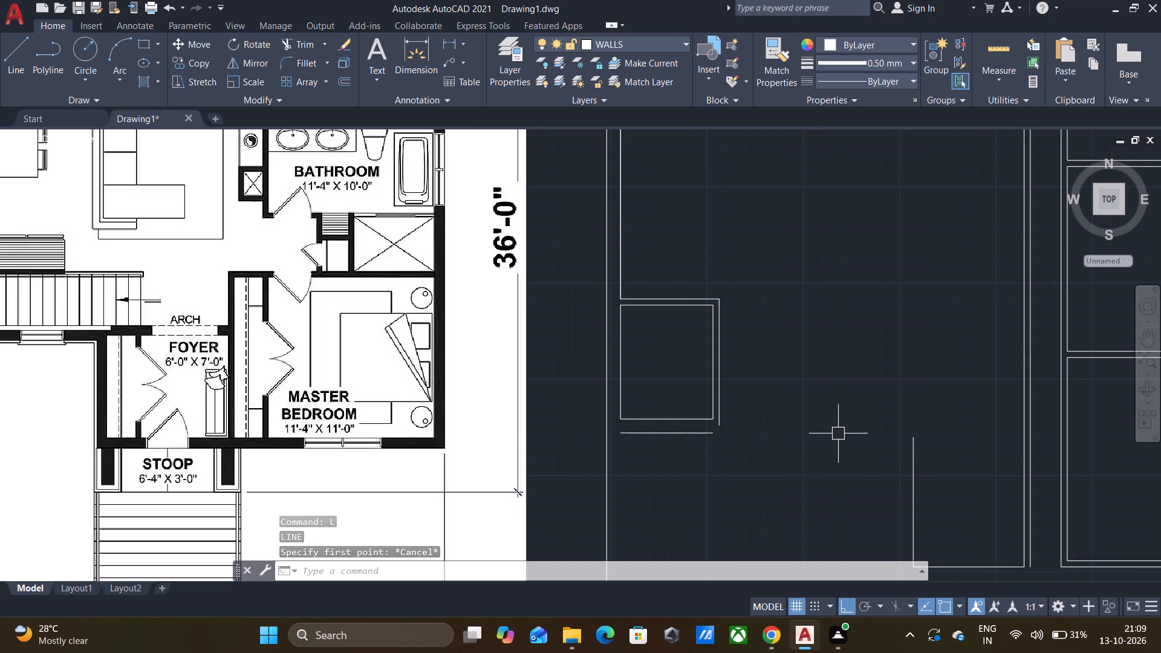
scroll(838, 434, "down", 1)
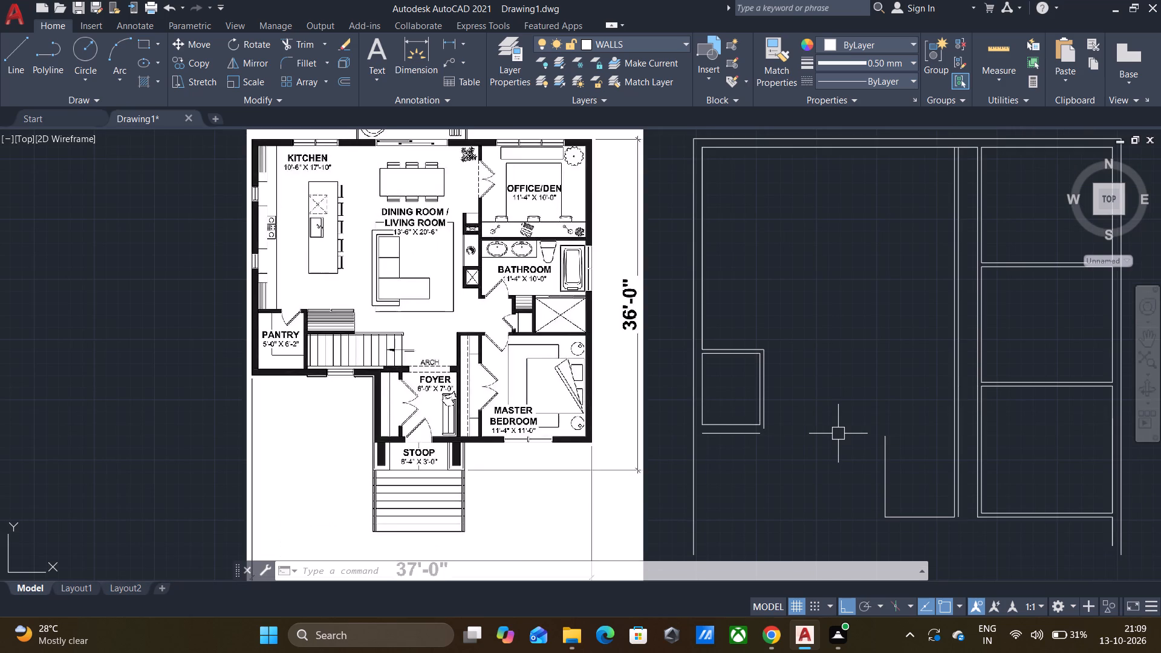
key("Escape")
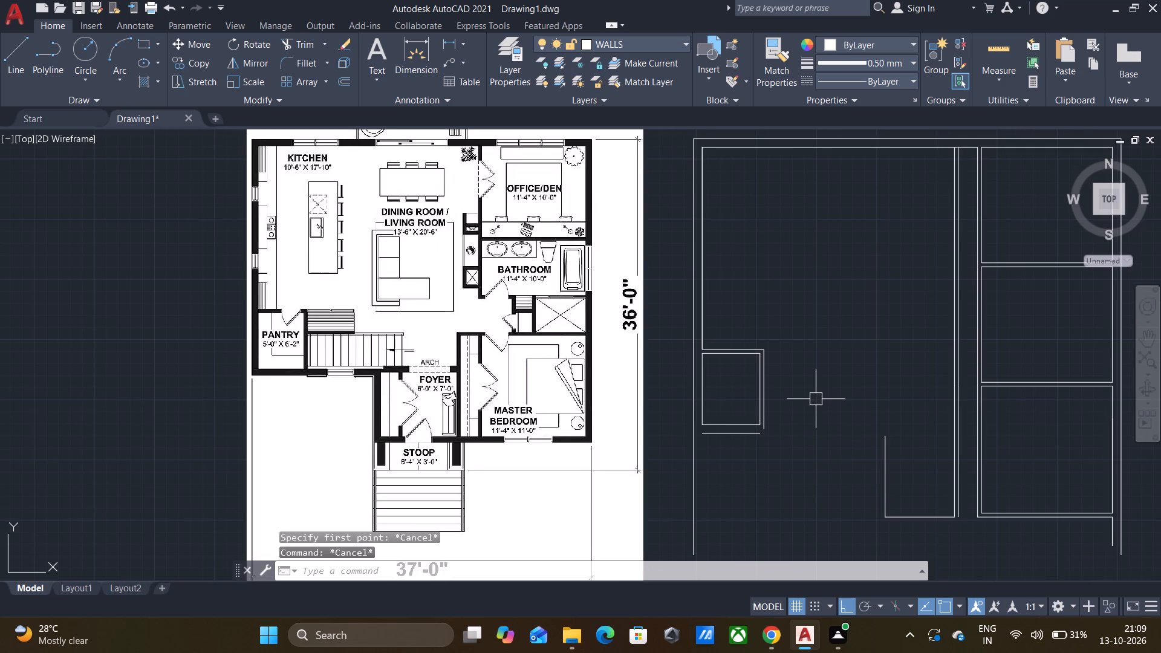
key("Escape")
Offset the foyer's west wall line 9" outward to the west.
key("o")
key("Return")
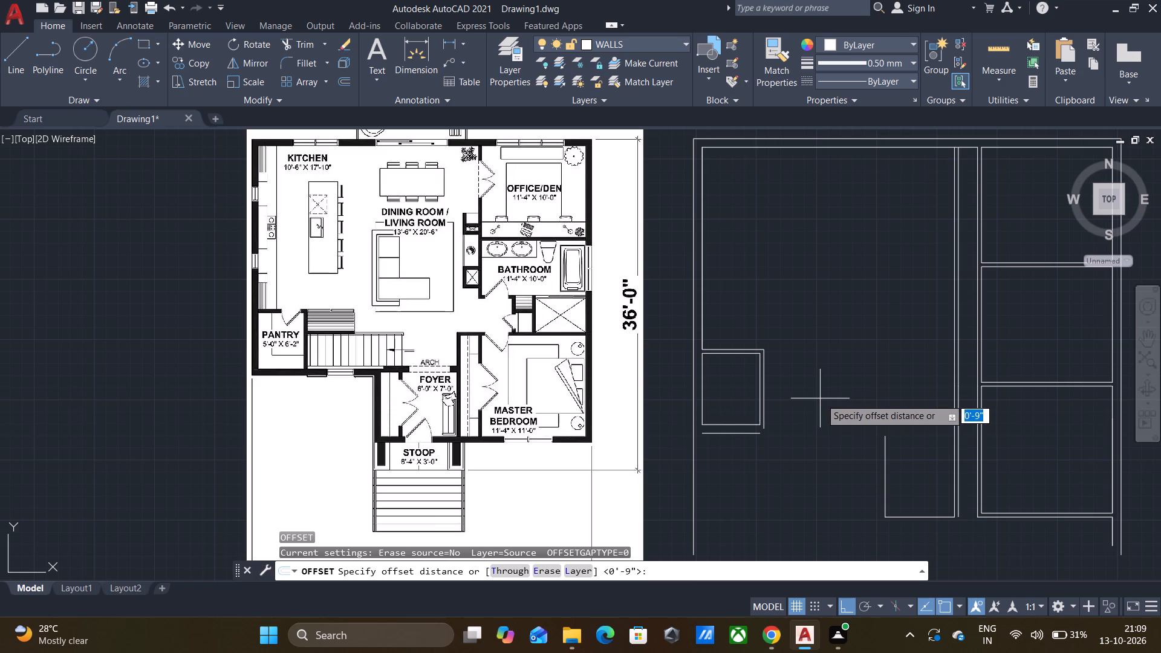
key("BackSpace")
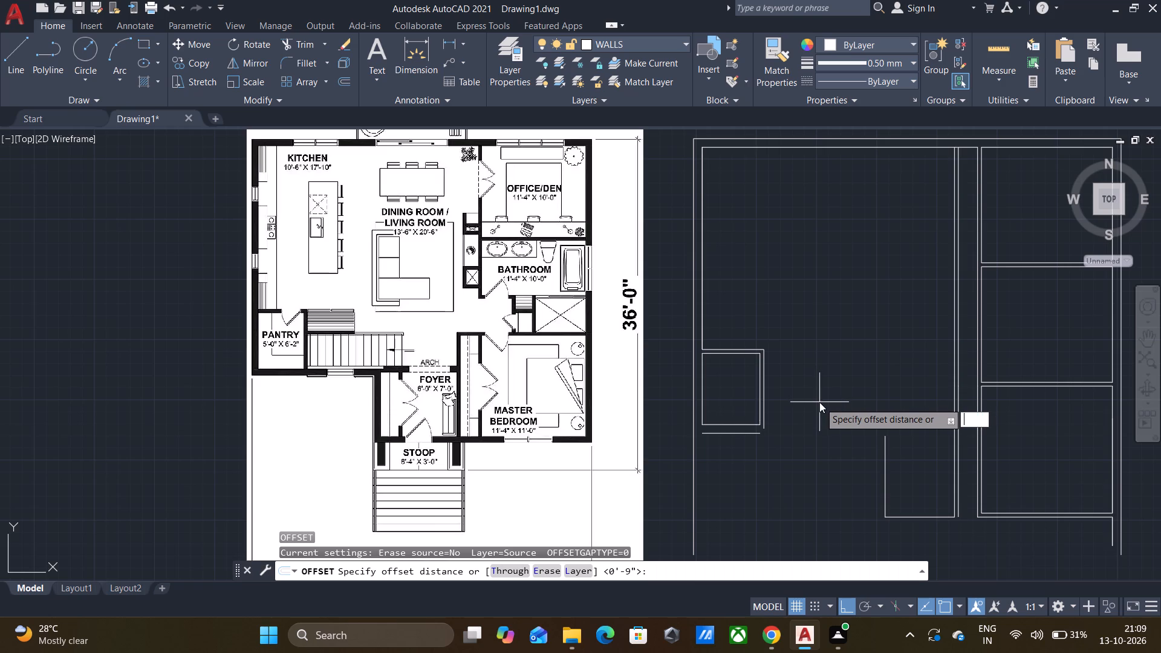
key("9")
key("shift+quotedbl")
key("Return")
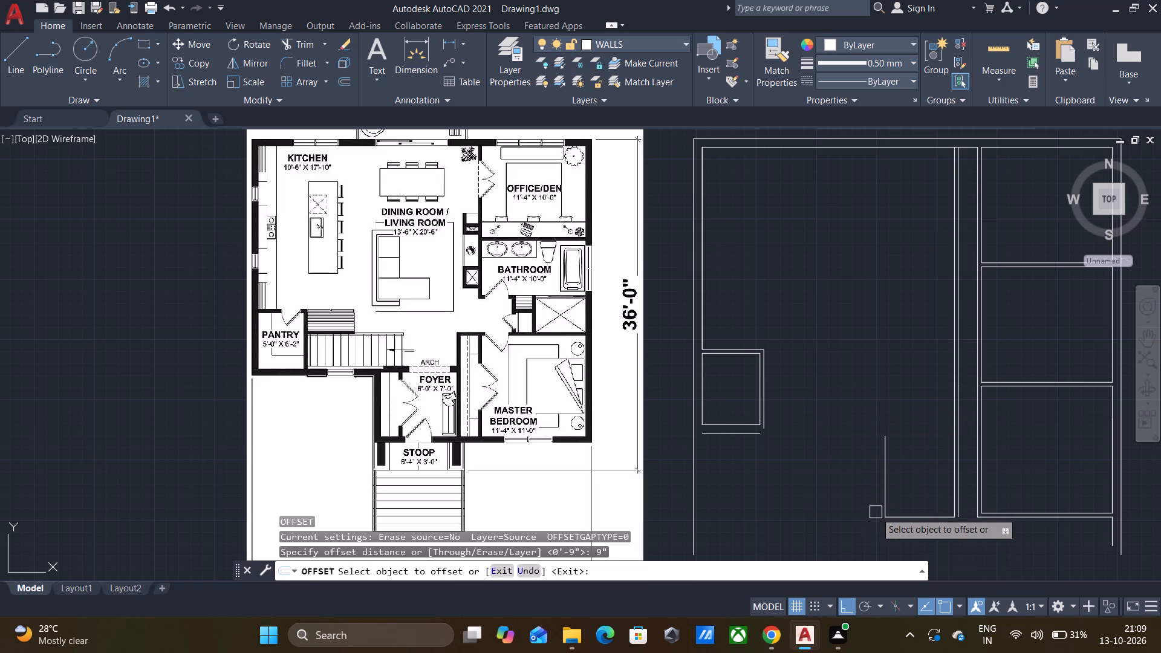
left_click(886, 499)
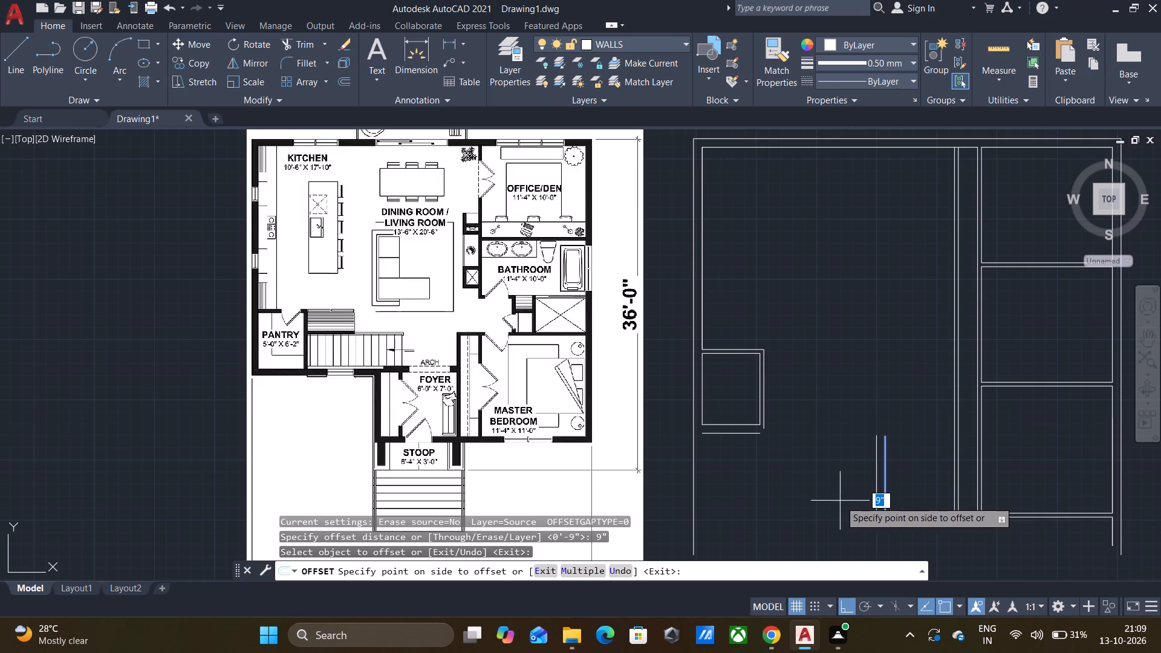
left_click(837, 501)
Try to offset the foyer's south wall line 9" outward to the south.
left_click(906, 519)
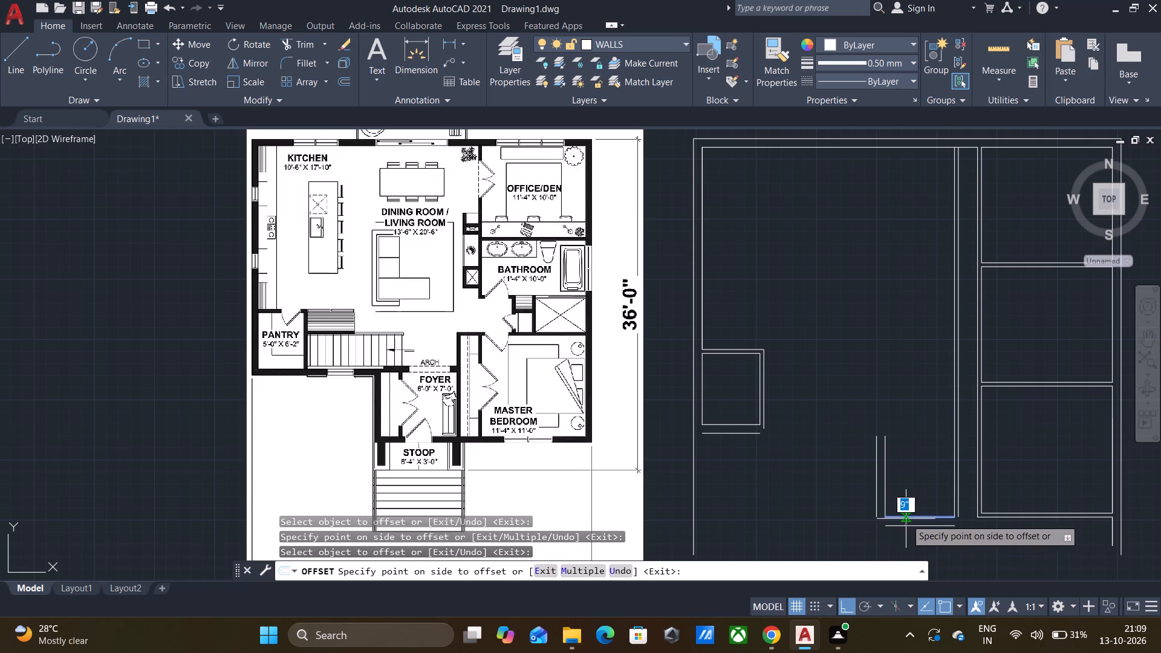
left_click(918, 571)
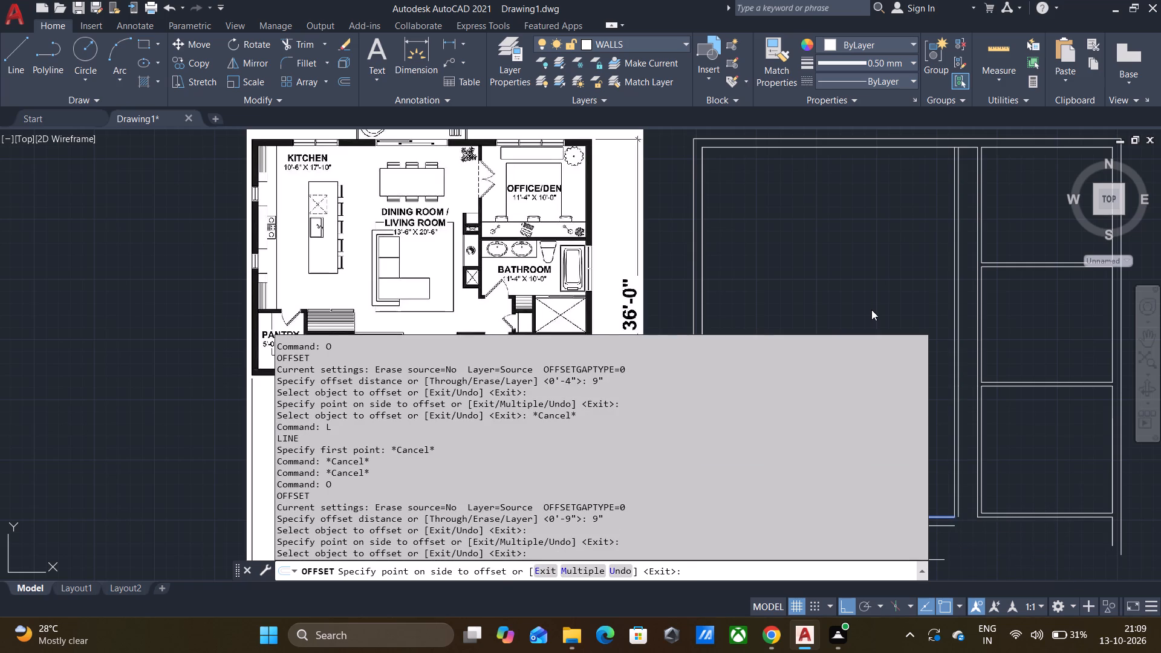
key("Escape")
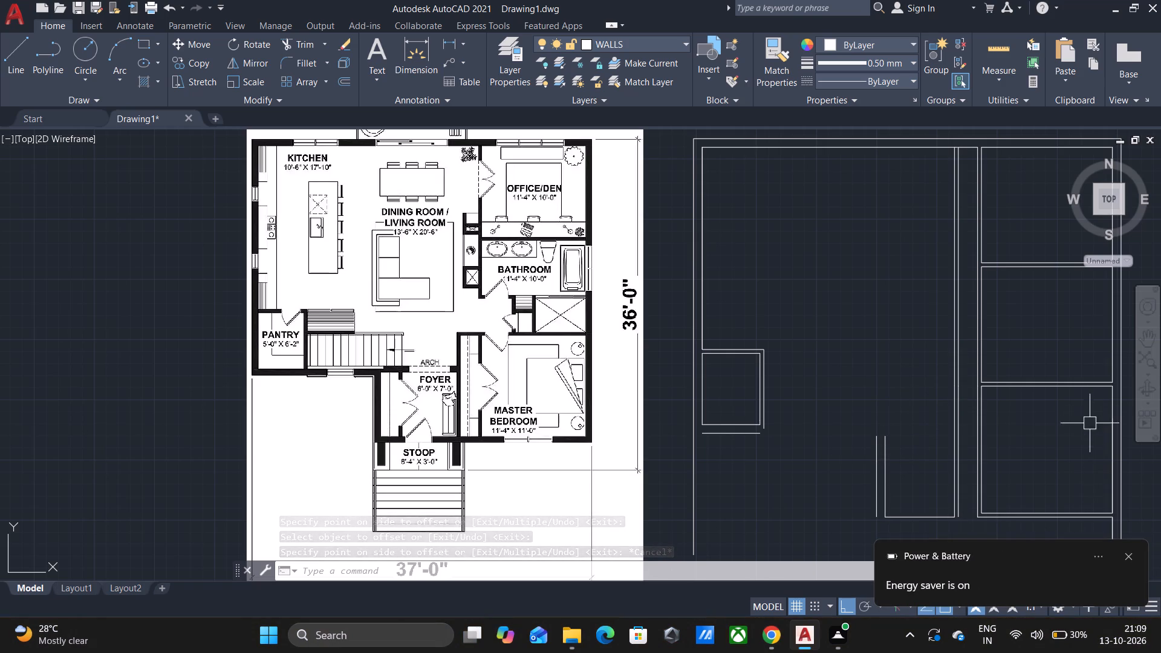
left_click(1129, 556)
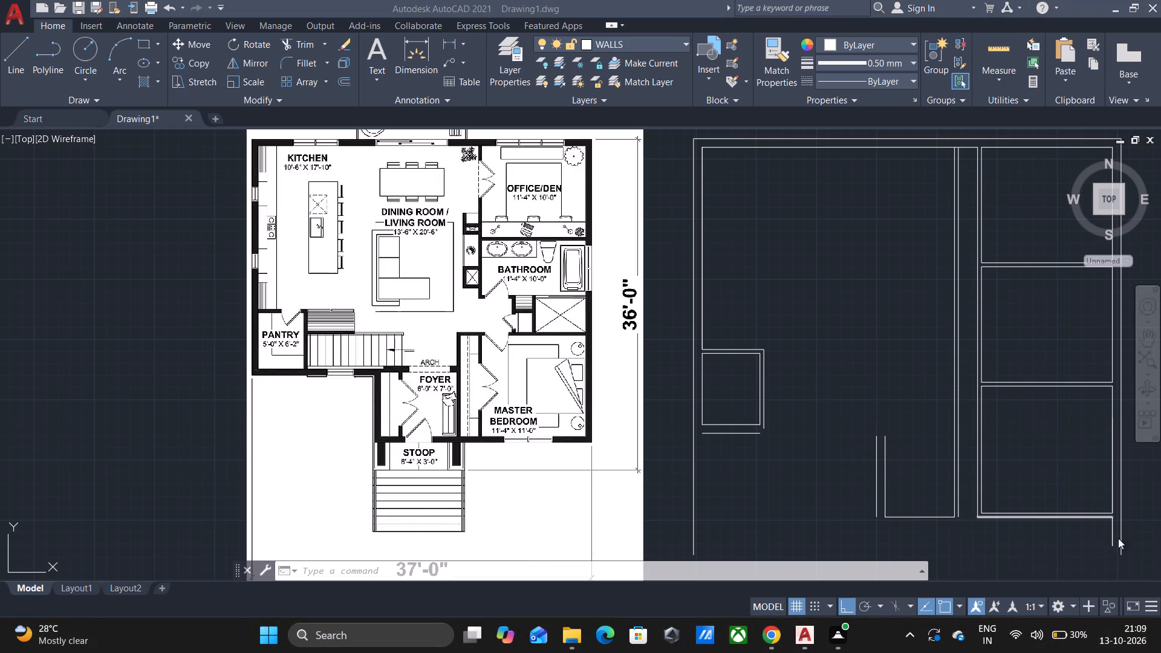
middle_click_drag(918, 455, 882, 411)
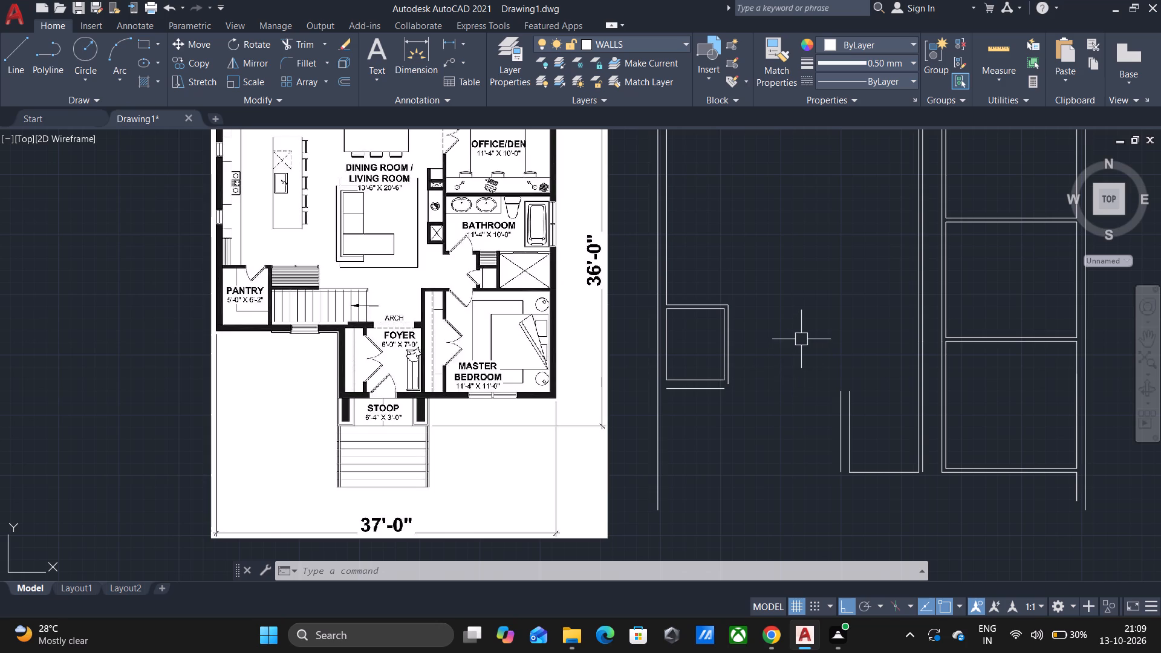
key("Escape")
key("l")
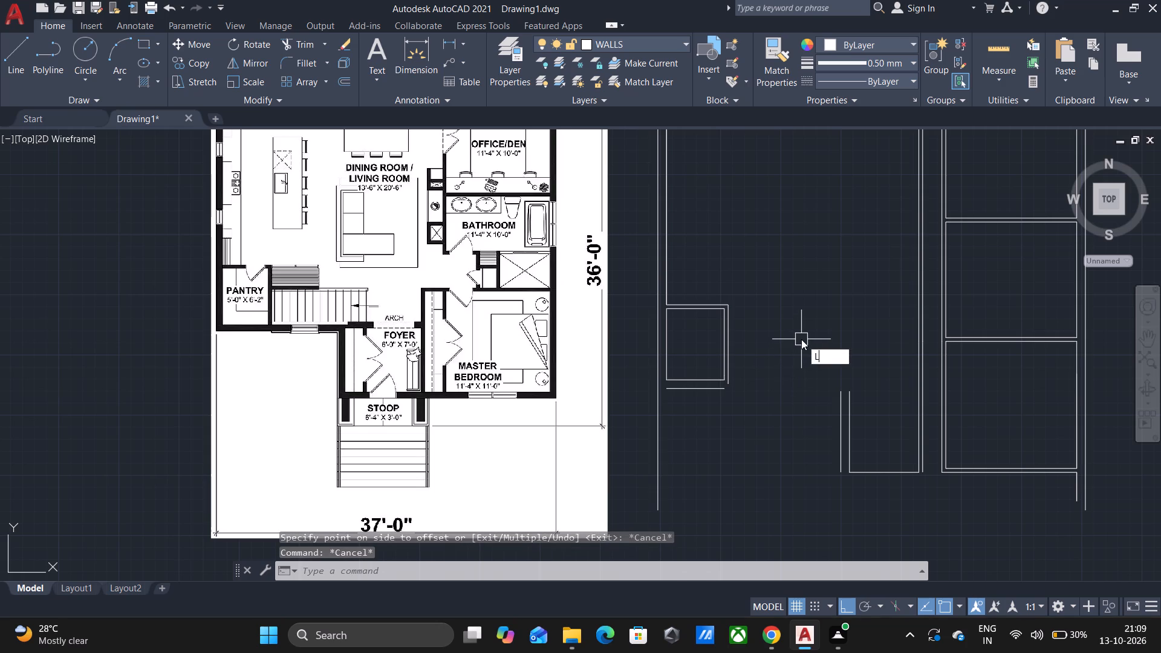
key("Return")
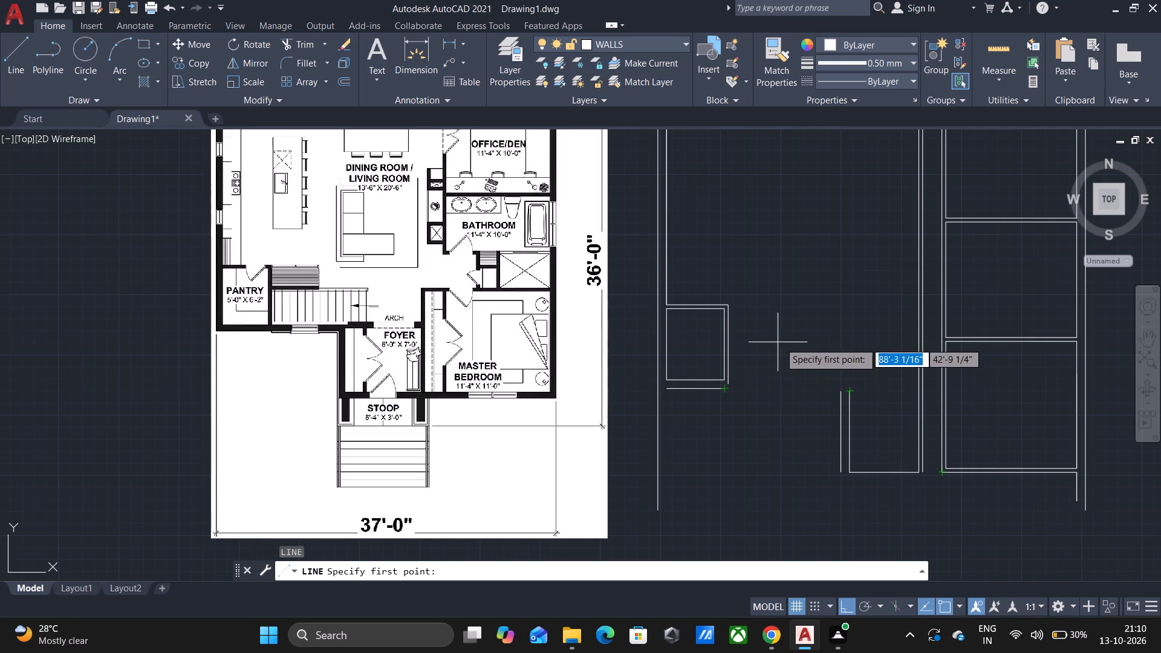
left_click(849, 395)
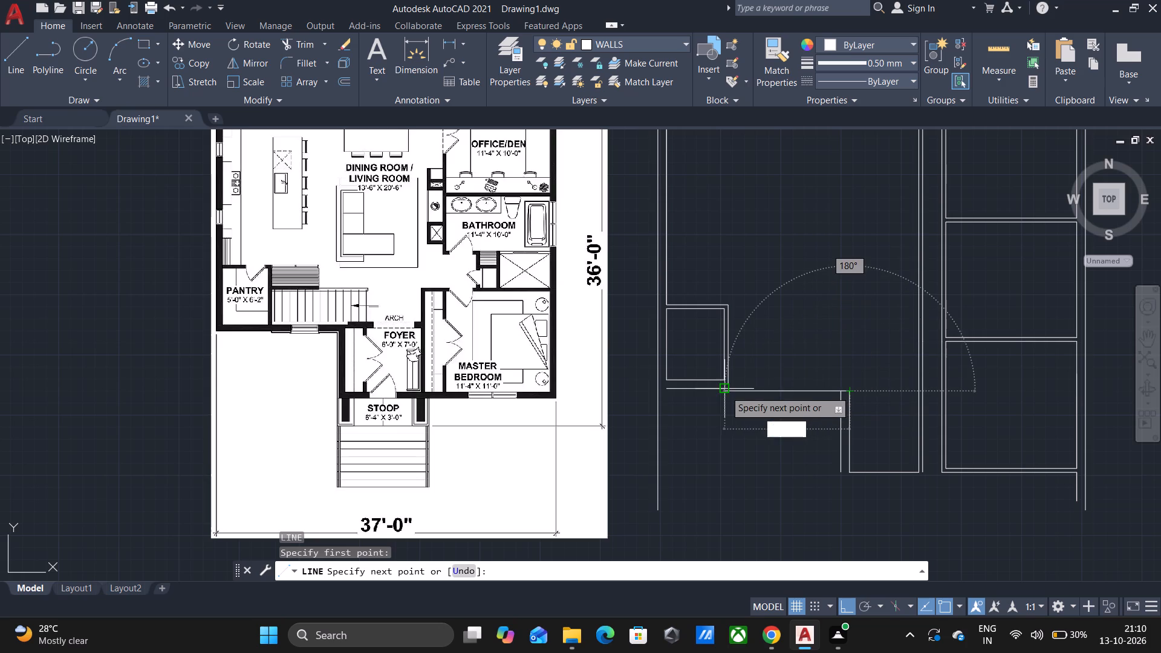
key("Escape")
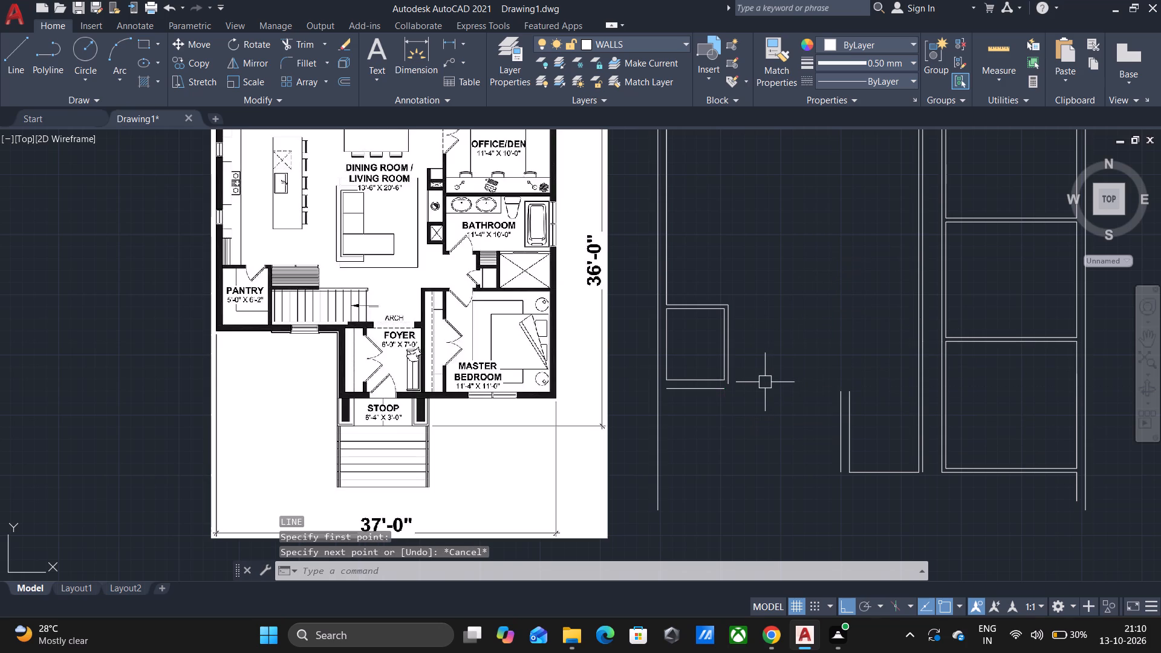
Draw a horizontal line about 11'-2" long eastward from the pantry's outer south wall line, just past the foyer's west wall.
key("l")
key("Return")
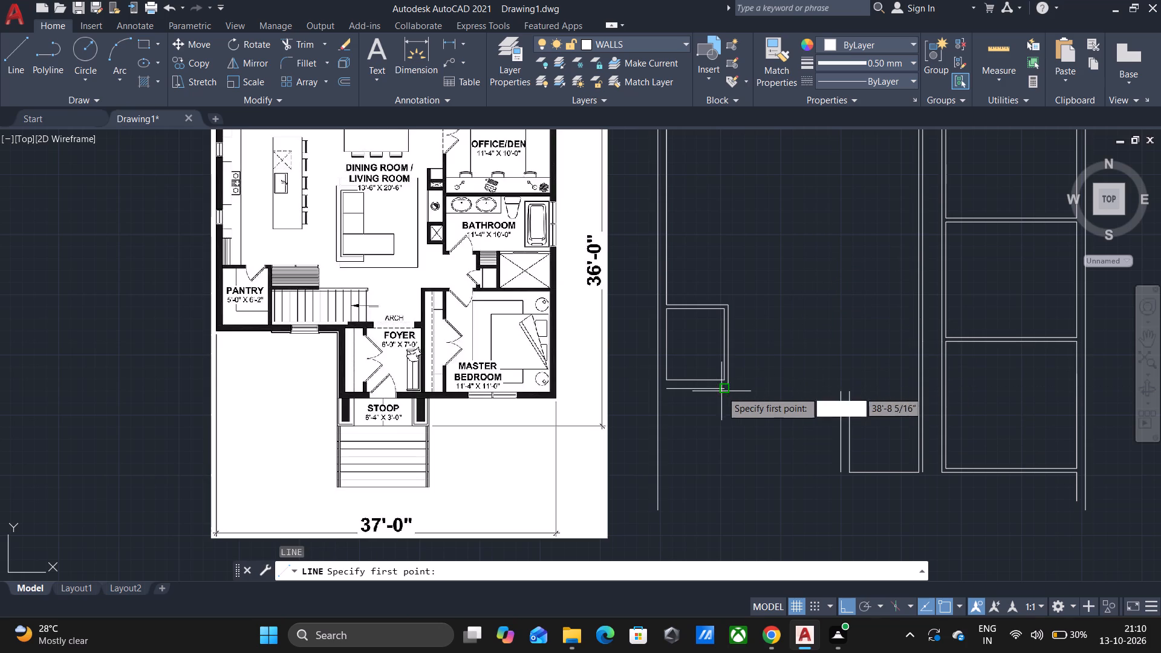
left_click(721, 391)
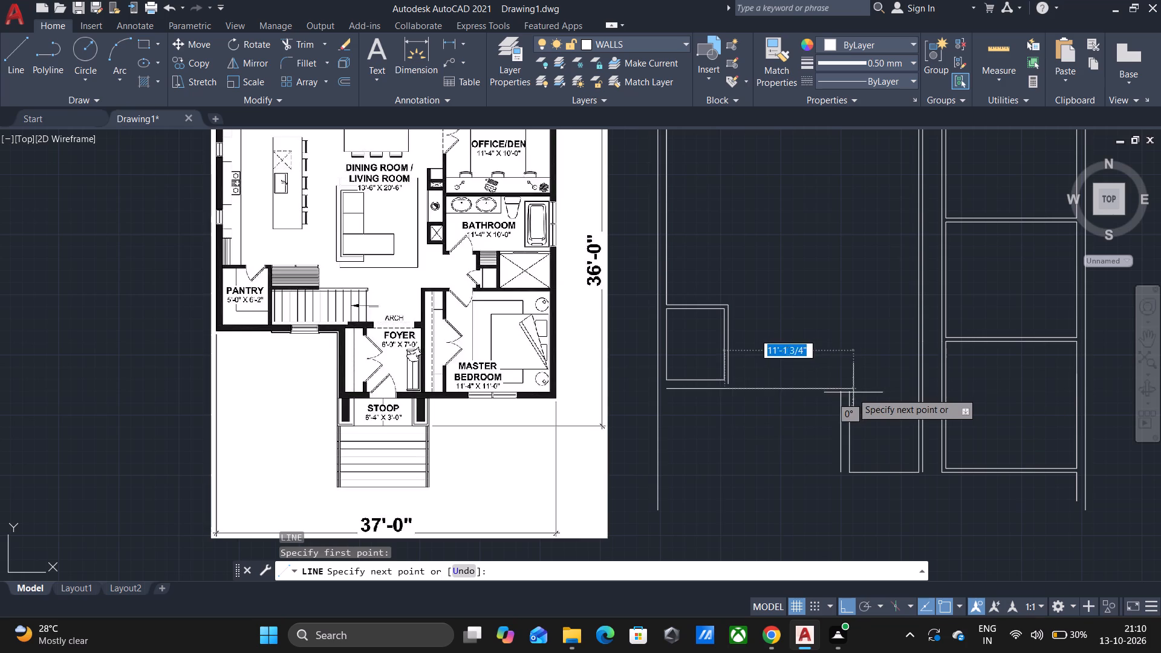
scroll(844, 390, "up", 4)
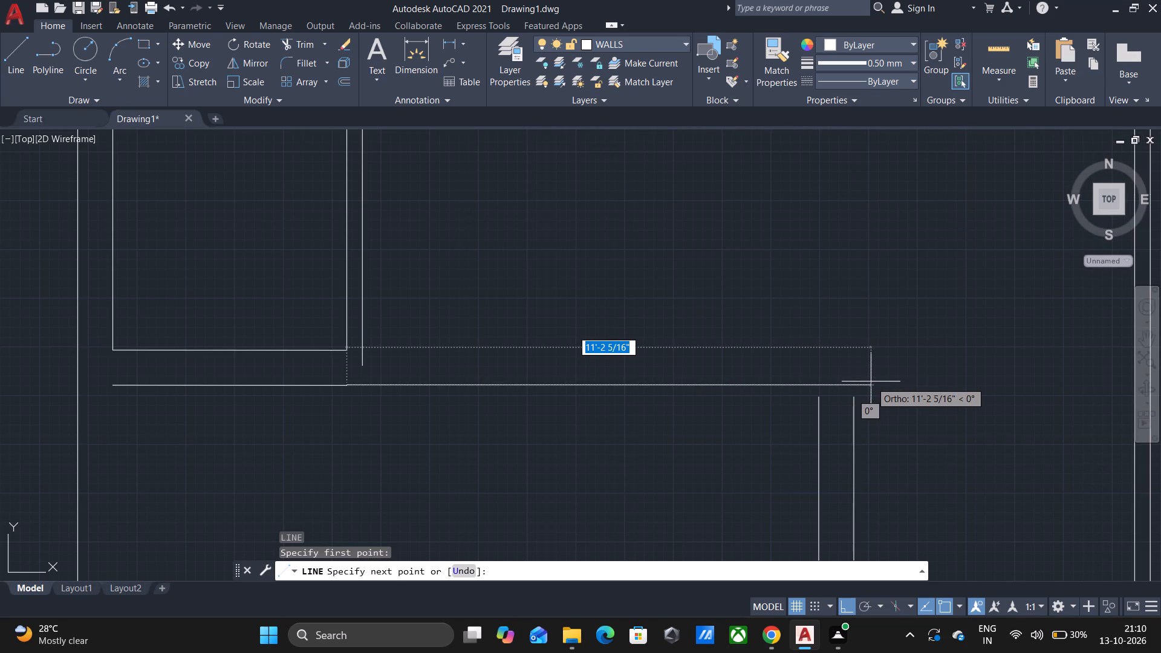
left_click(871, 382)
key("Escape")
key("Escape")
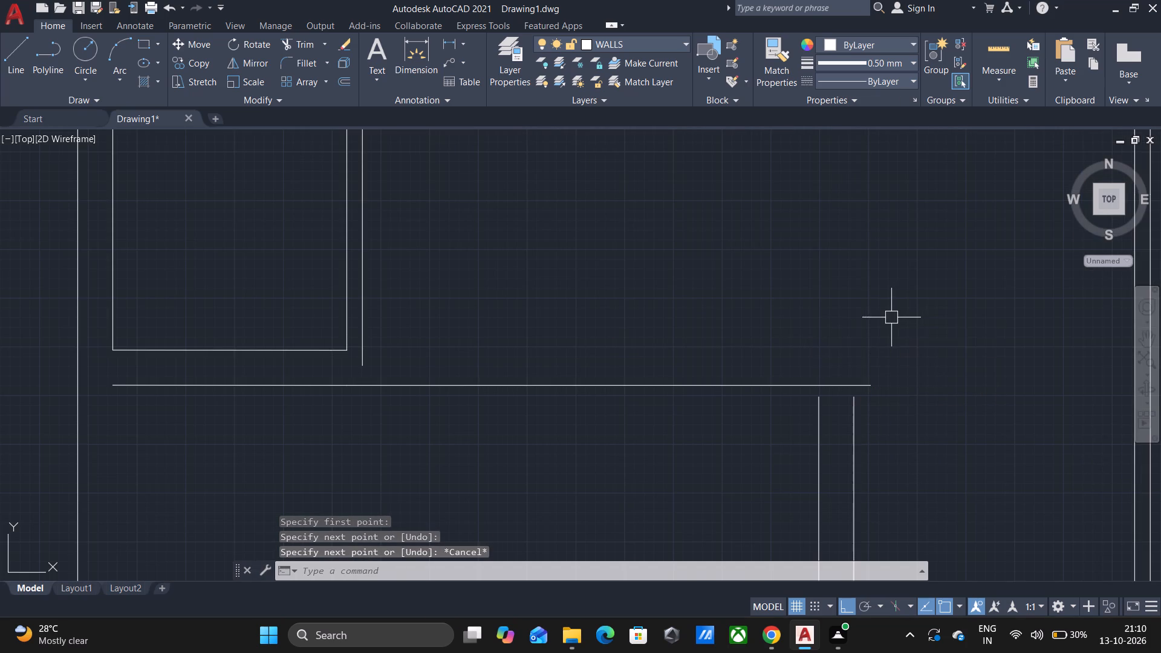
Draw a line from the east end of the pantry's outer south wall line to the outer line of the foyer's east wall.
scroll(889, 325, "down", 2)
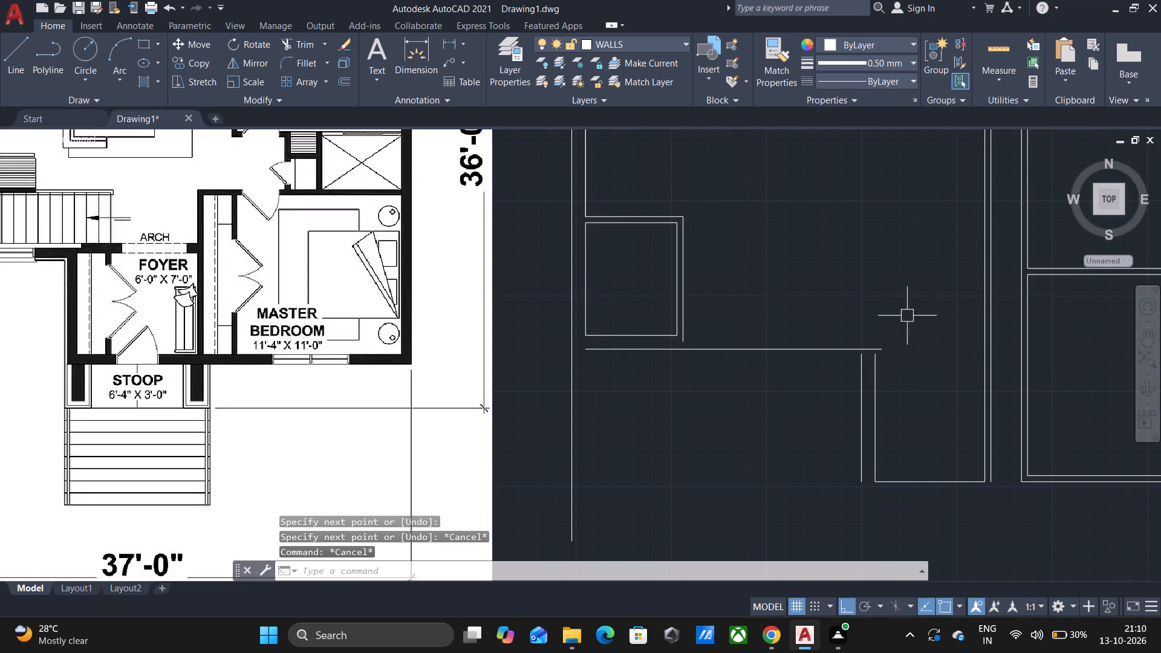
middle_click_drag(887, 287, 900, 301)
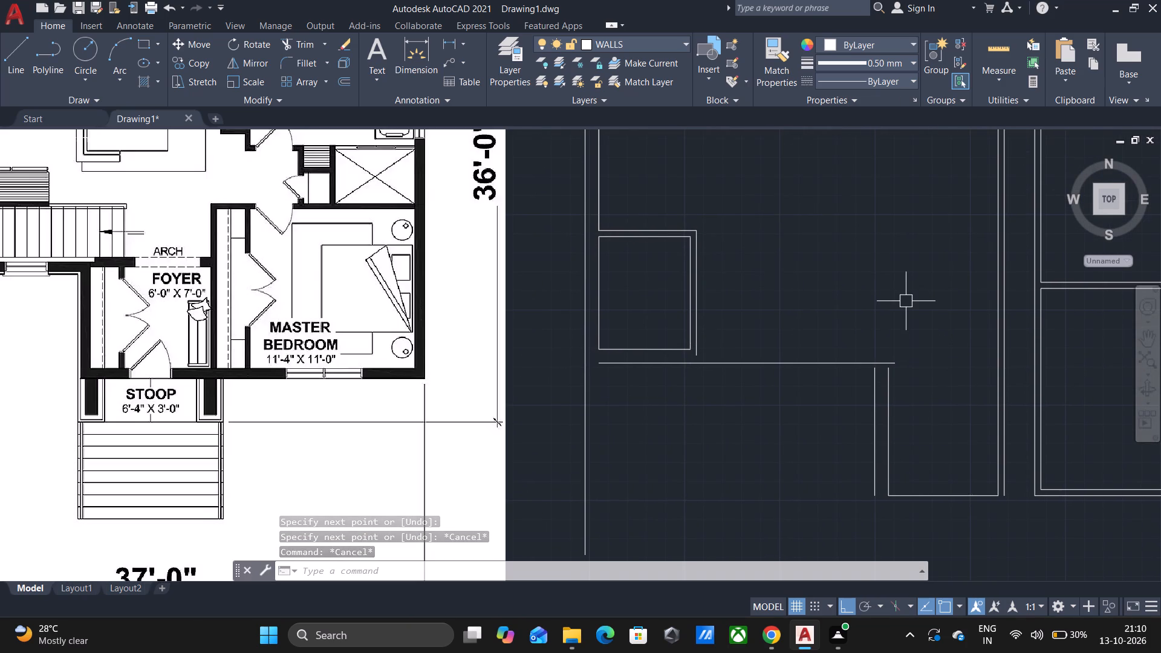
scroll(873, 256, "down", 1)
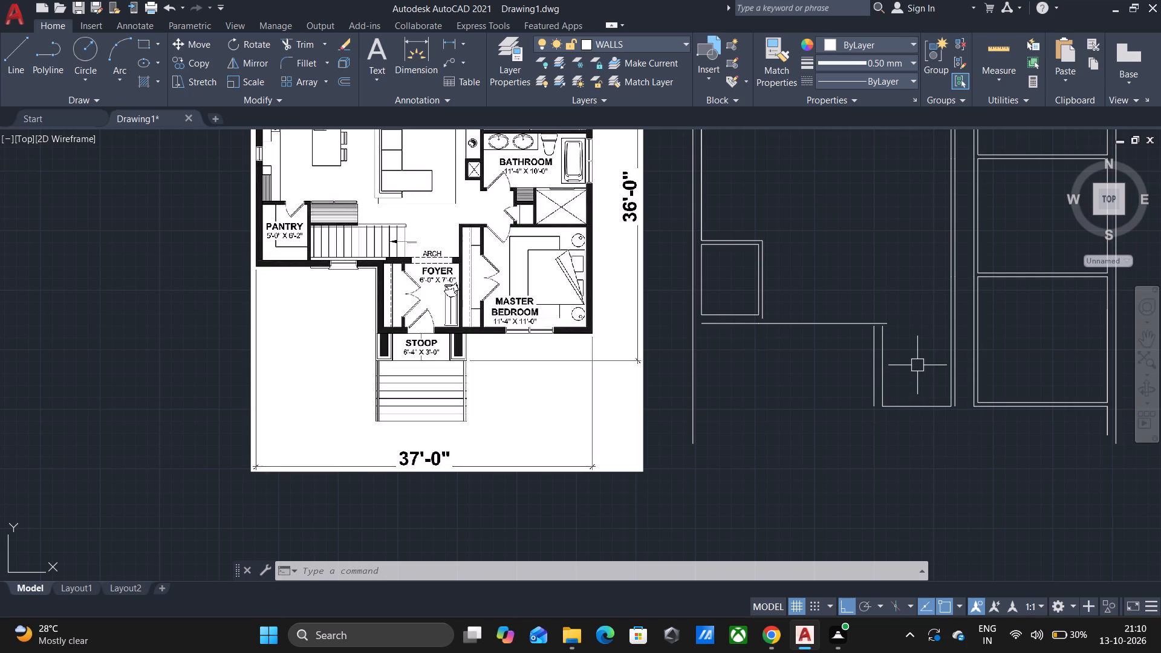
key("l")
key("Return")
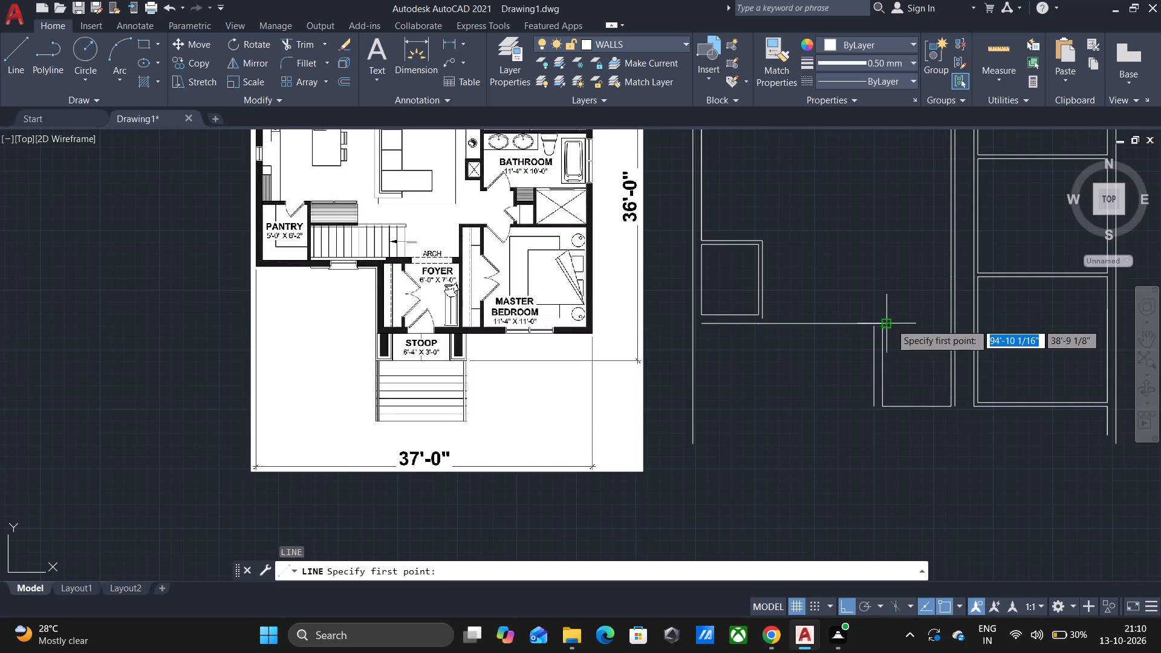
left_click(891, 323)
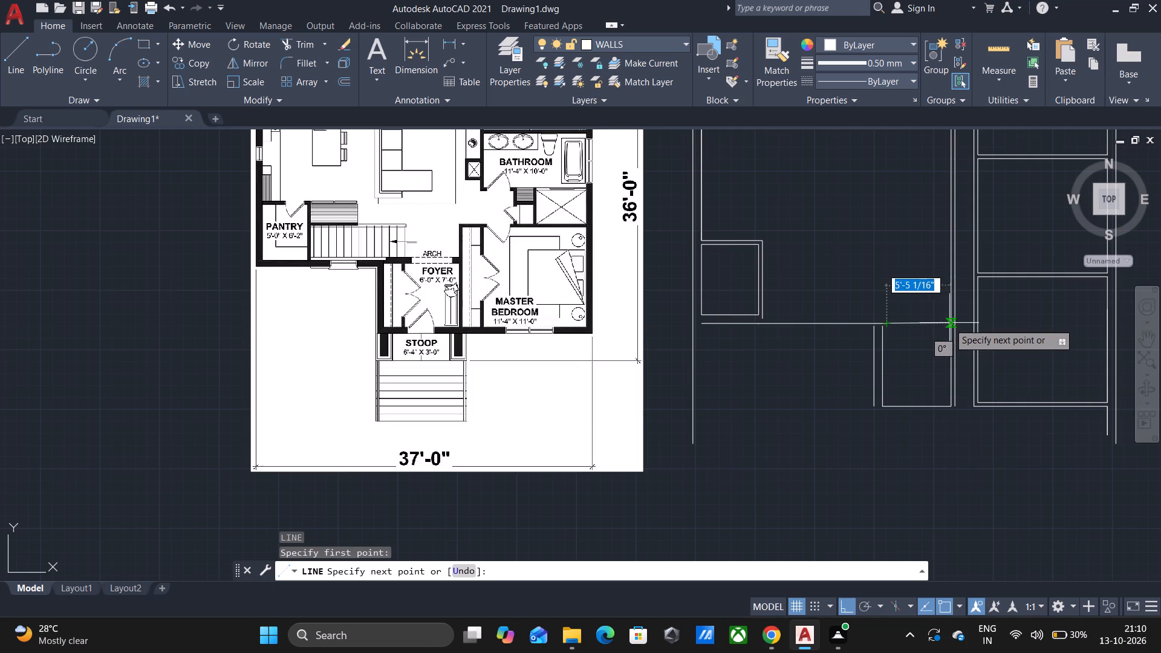
left_click(953, 324)
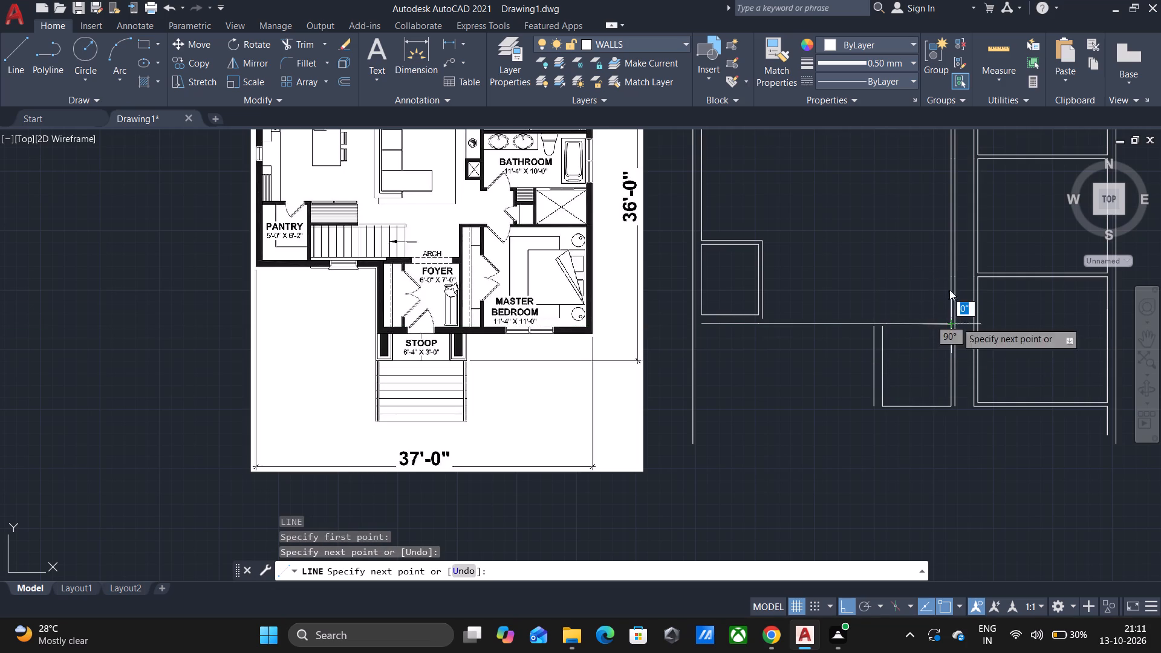
scroll(941, 310, "up", 3)
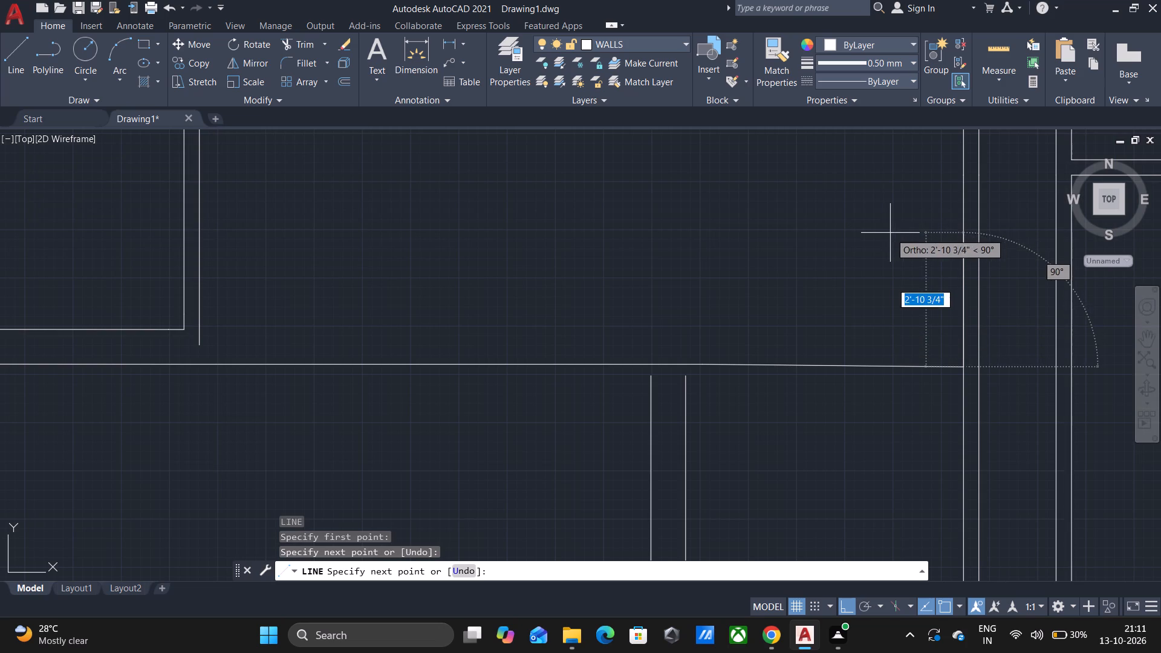
key("ctrl+z")
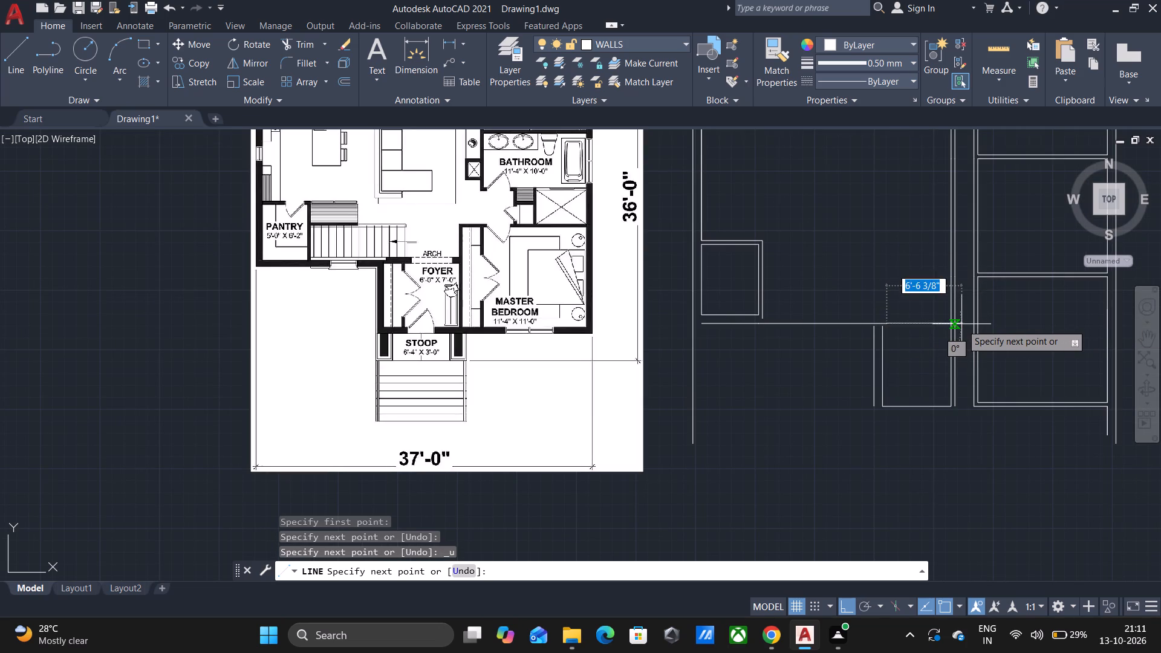
left_click(961, 324)
key("space")
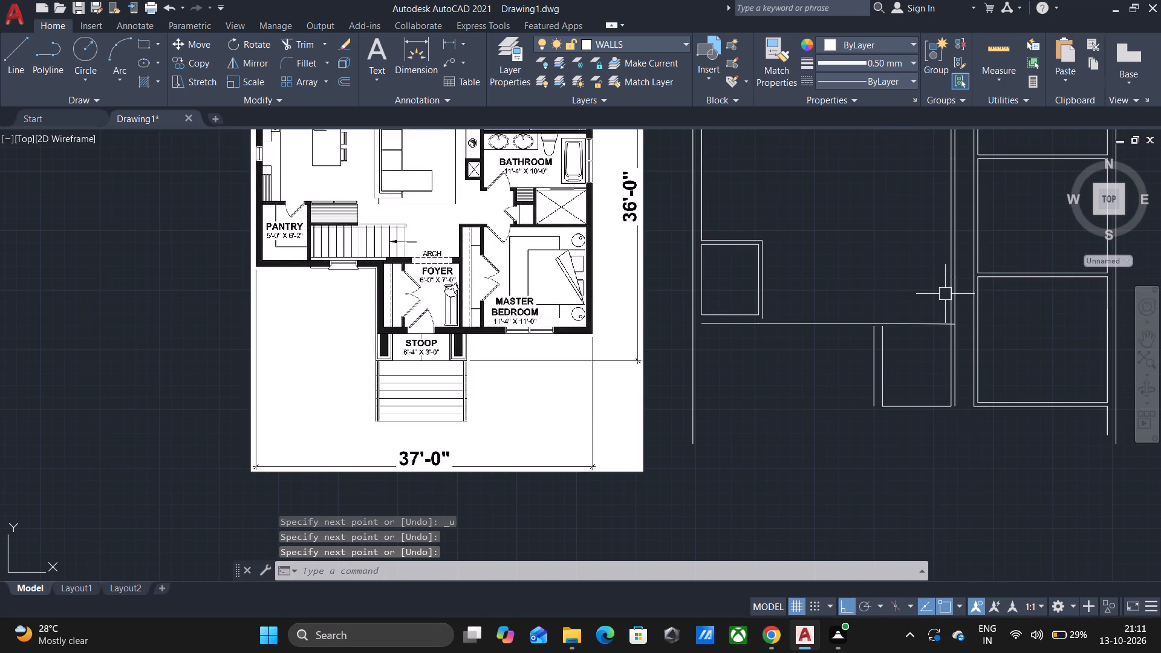
scroll(945, 294, "up", 2)
key("Escape")
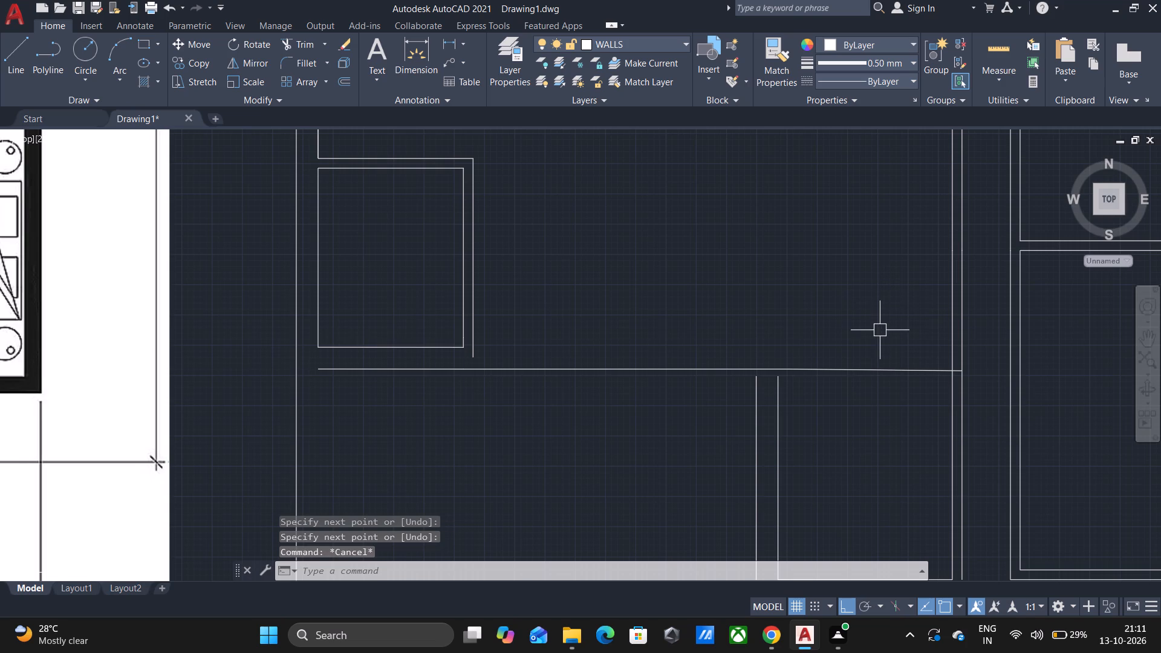
Offset the master bedroom's inner south wall line 9" outward to the south.
scroll(863, 336, "down", 2)
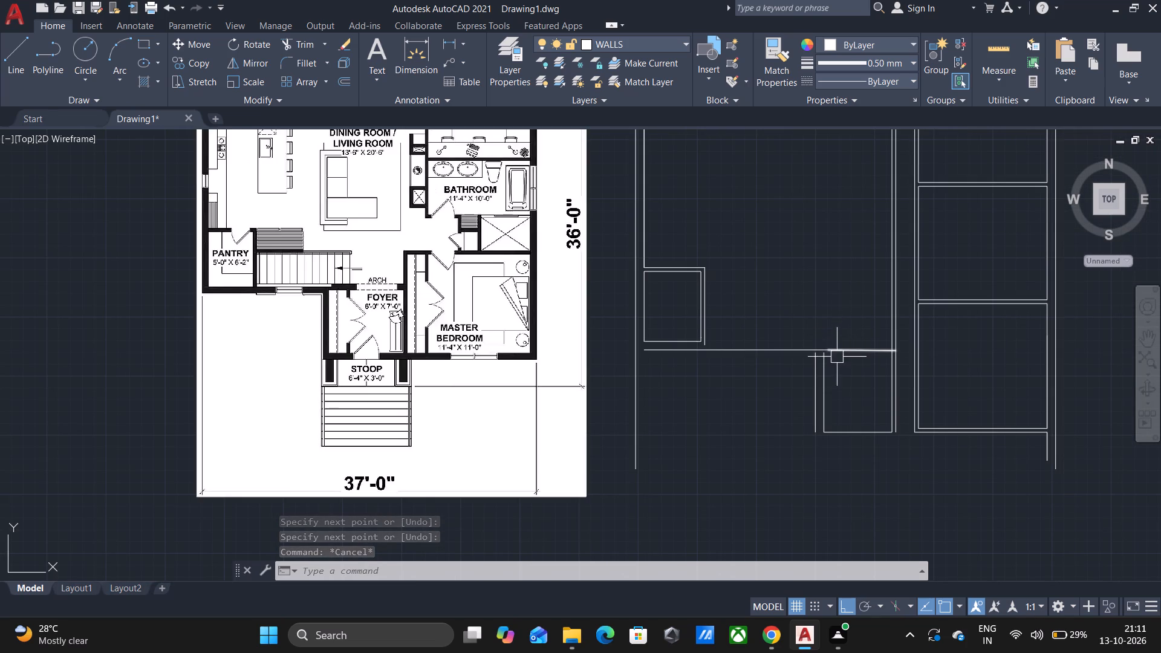
middle_click_drag(863, 305, 834, 304)
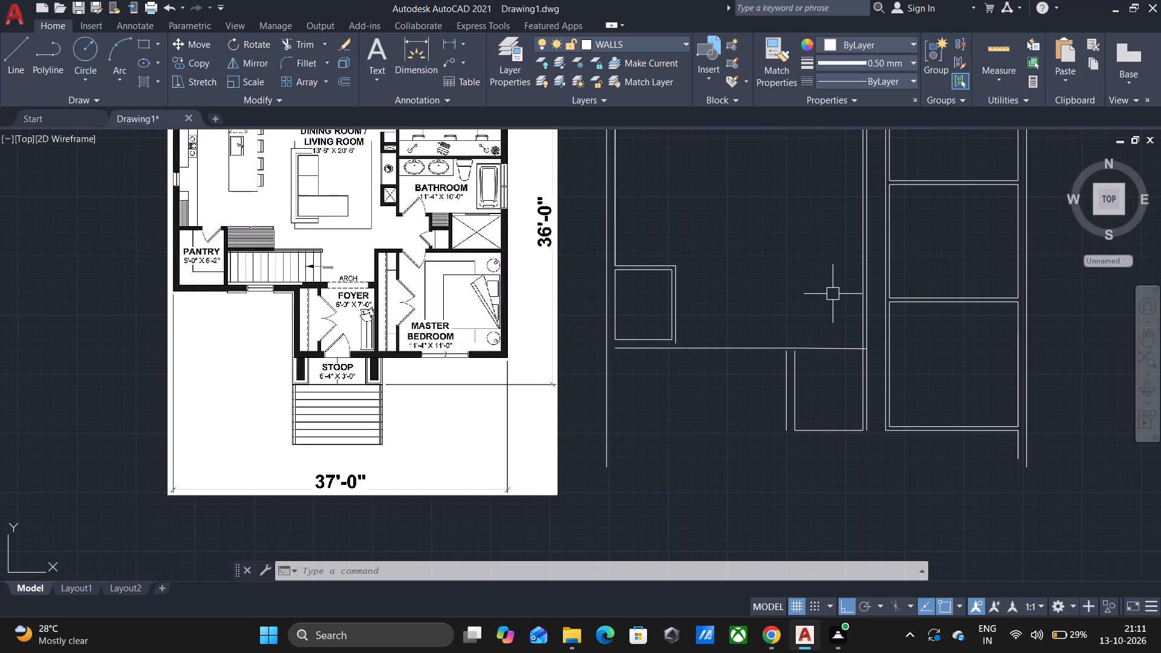
key("o")
key("Return")
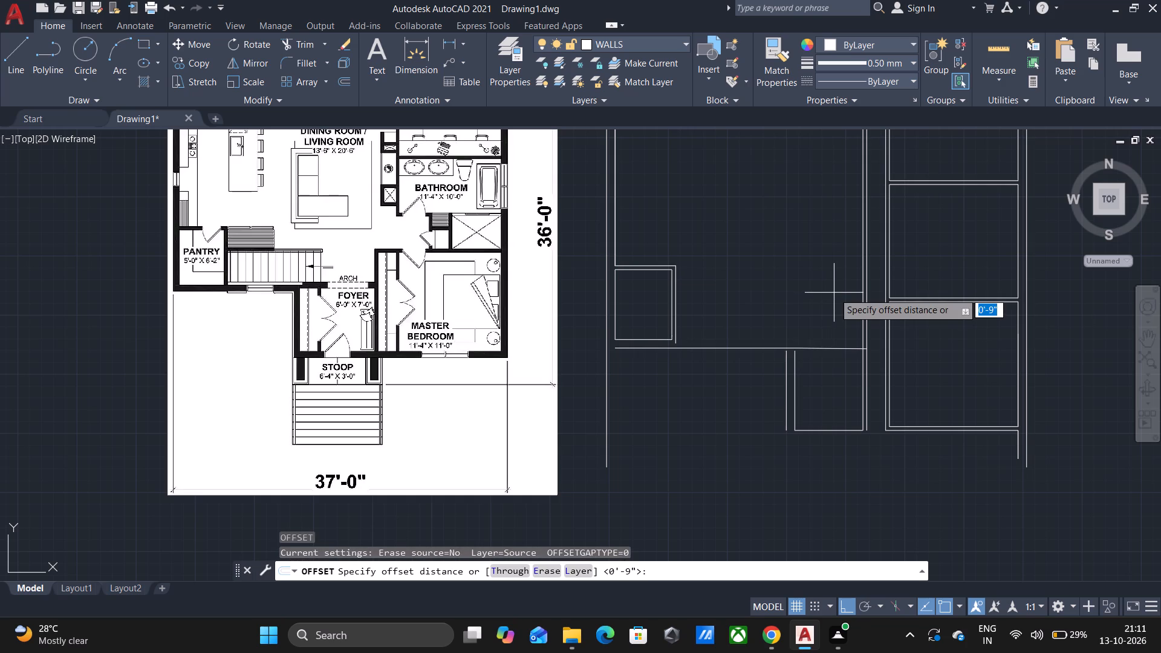
key("Return")
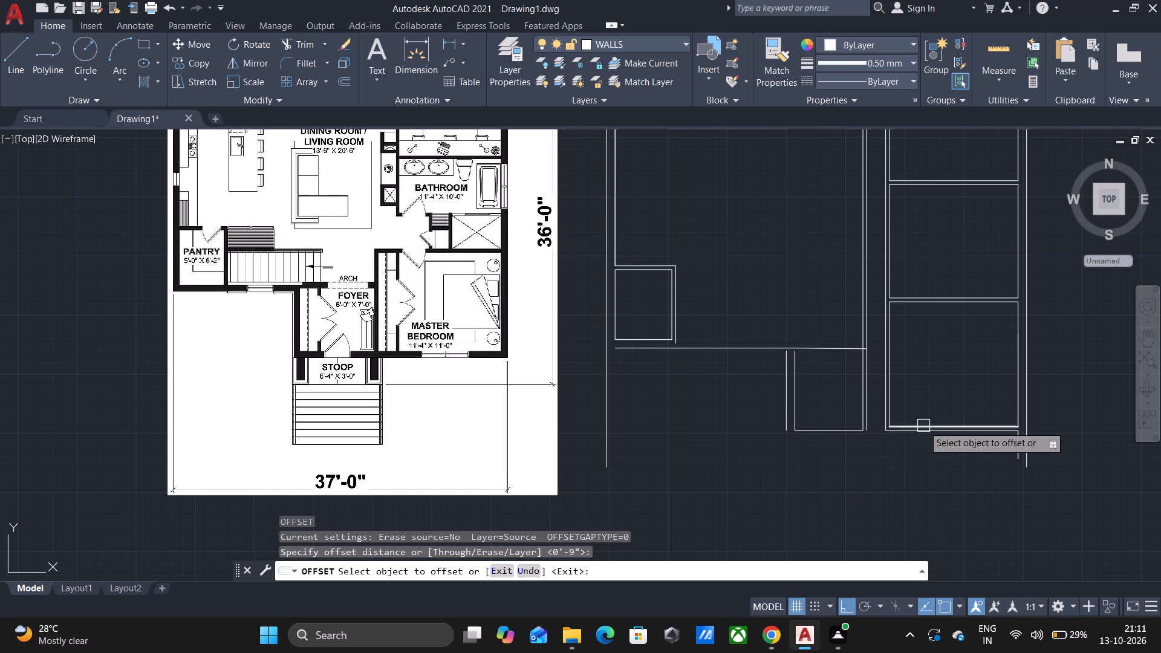
scroll(919, 423, "up", 3)
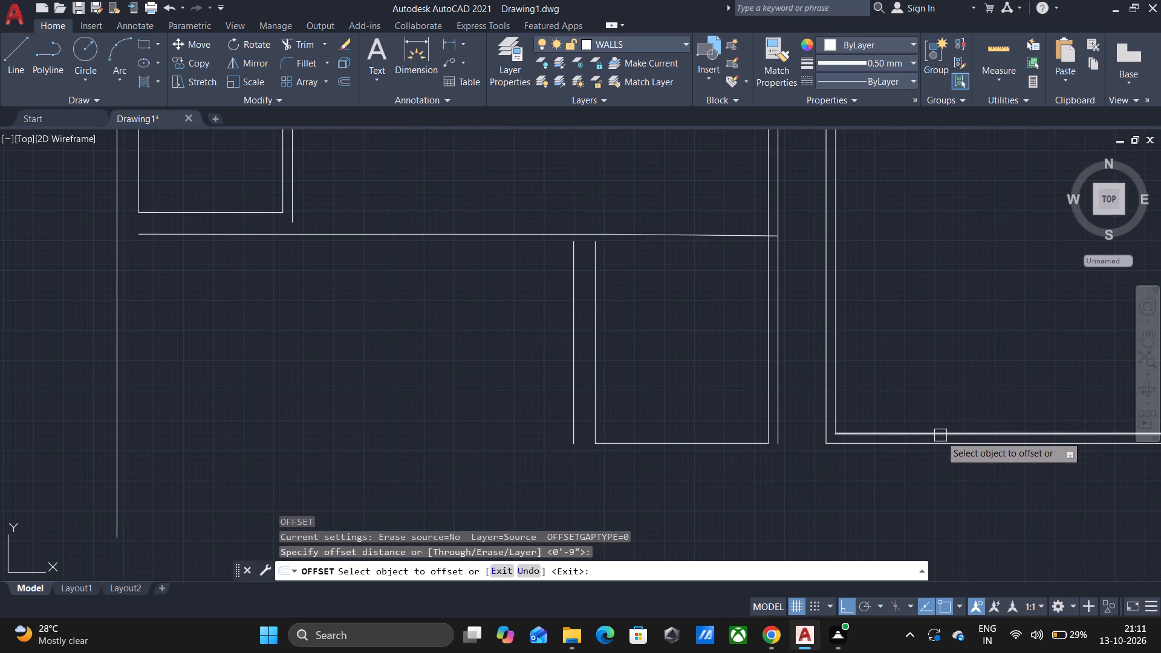
left_click(940, 436)
left_click(929, 471)
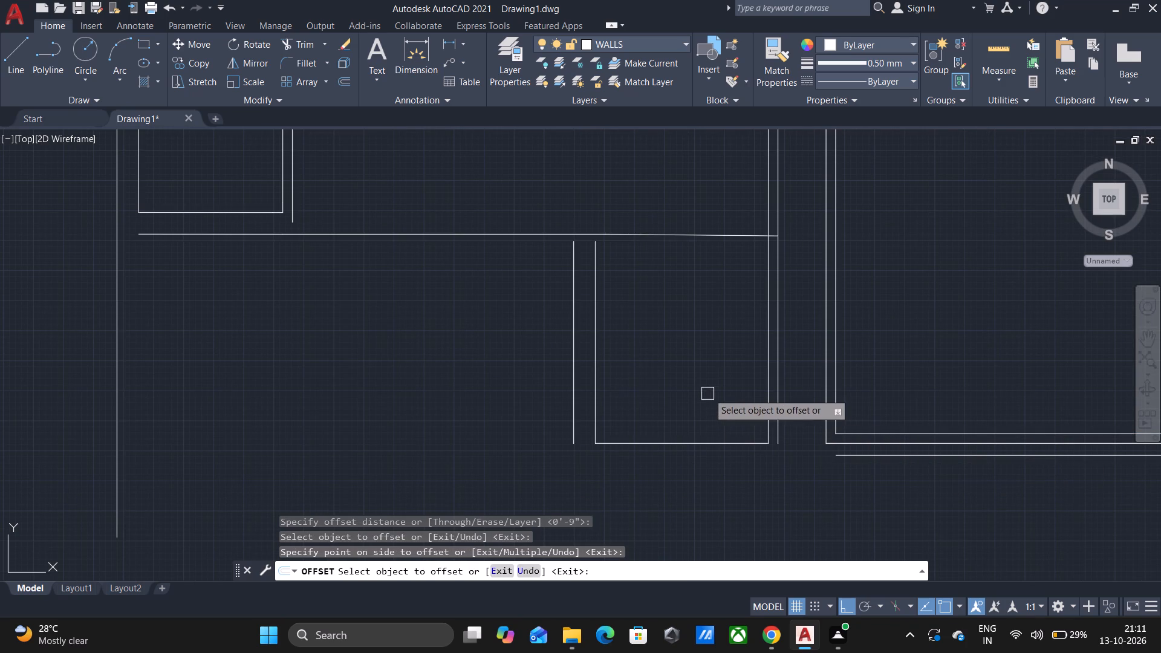
key("Escape")
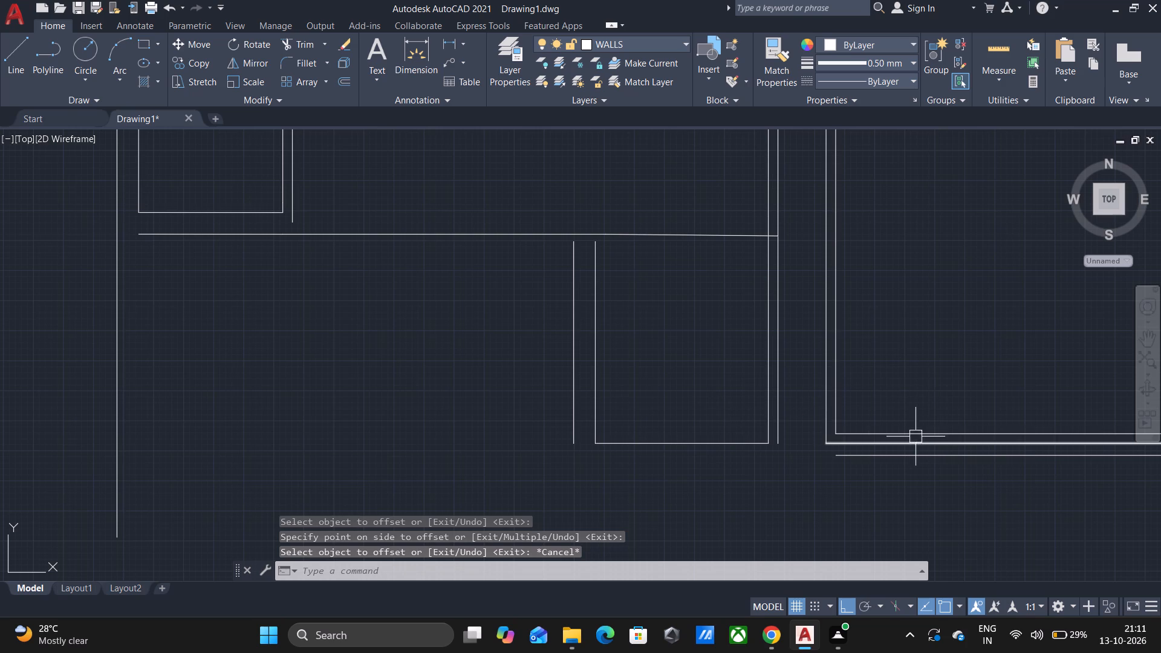
Stretch the west end of the master bedroom's inner south wall line westward past the foyer's west wall.
left_click(908, 434)
left_click(834, 430)
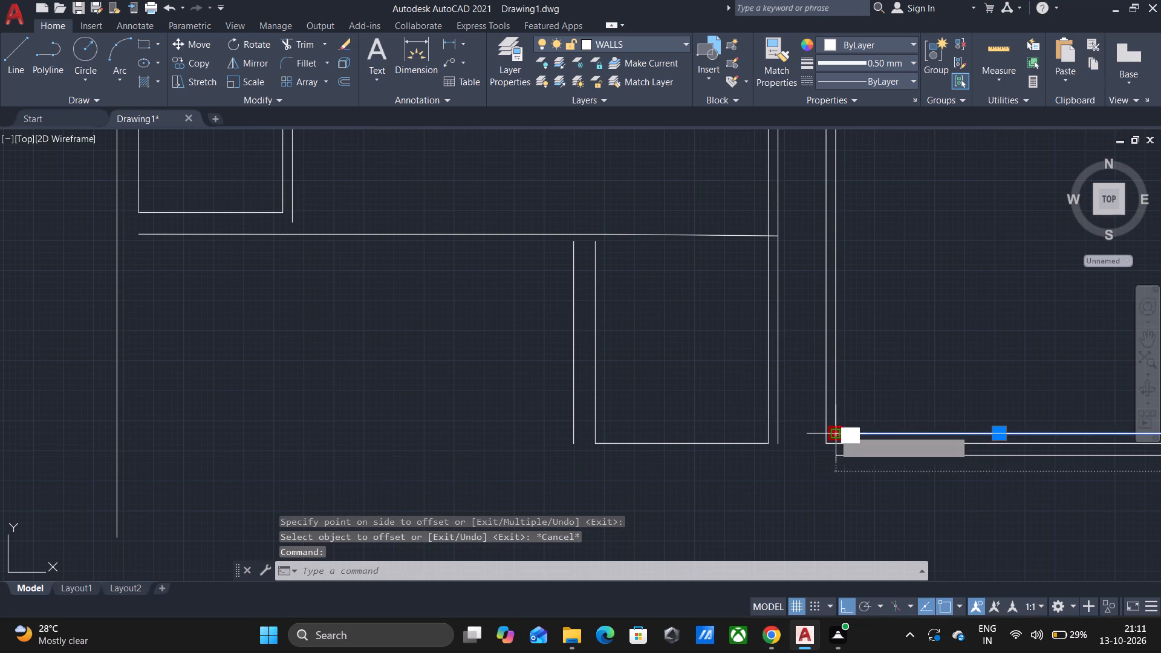
left_click(480, 415)
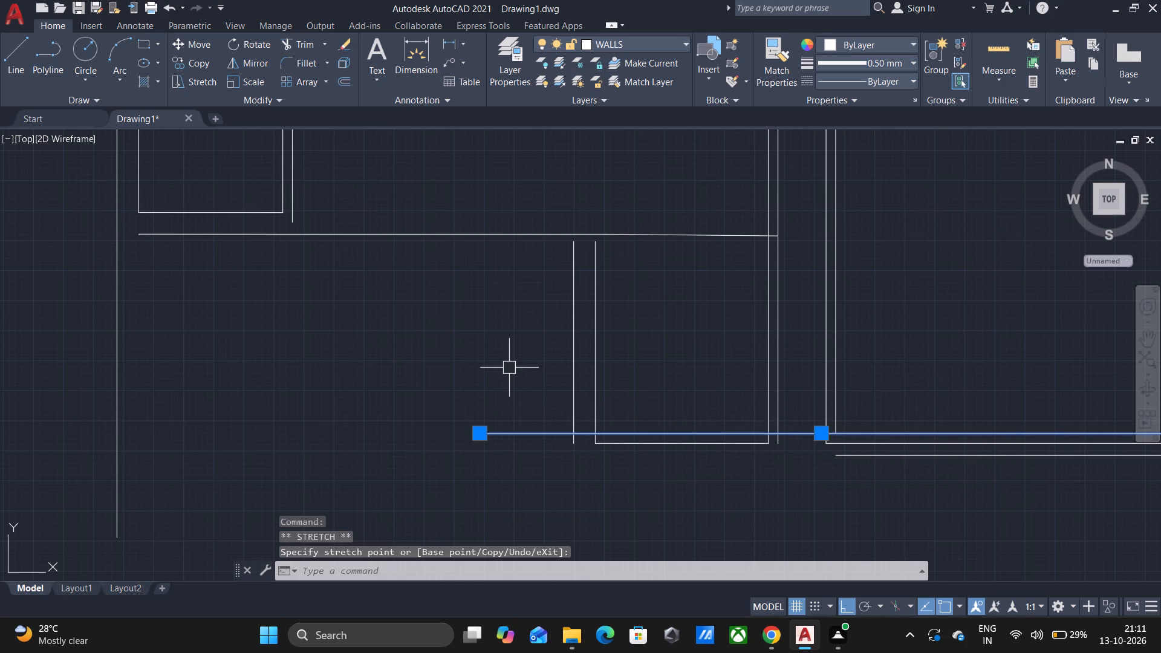
key("Escape")
Trim the stretched line's overhang west of the foyer and the old south lines just below it under foyer and master bedroom.
type("TR")
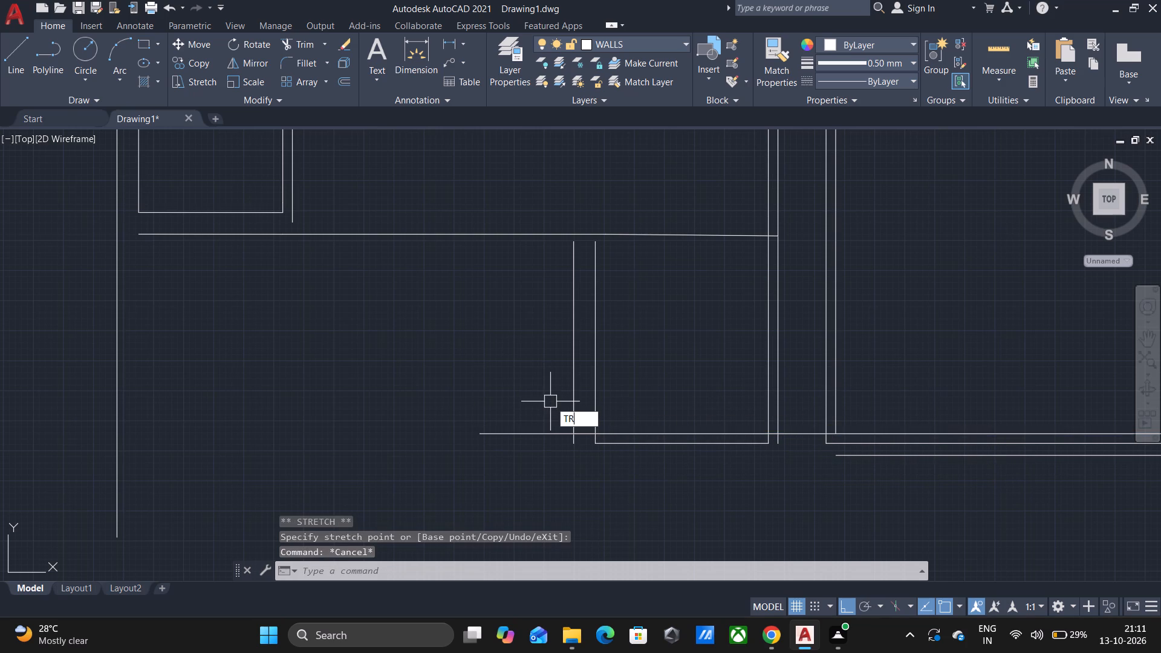
key("Return")
key("Return")
left_click(538, 435)
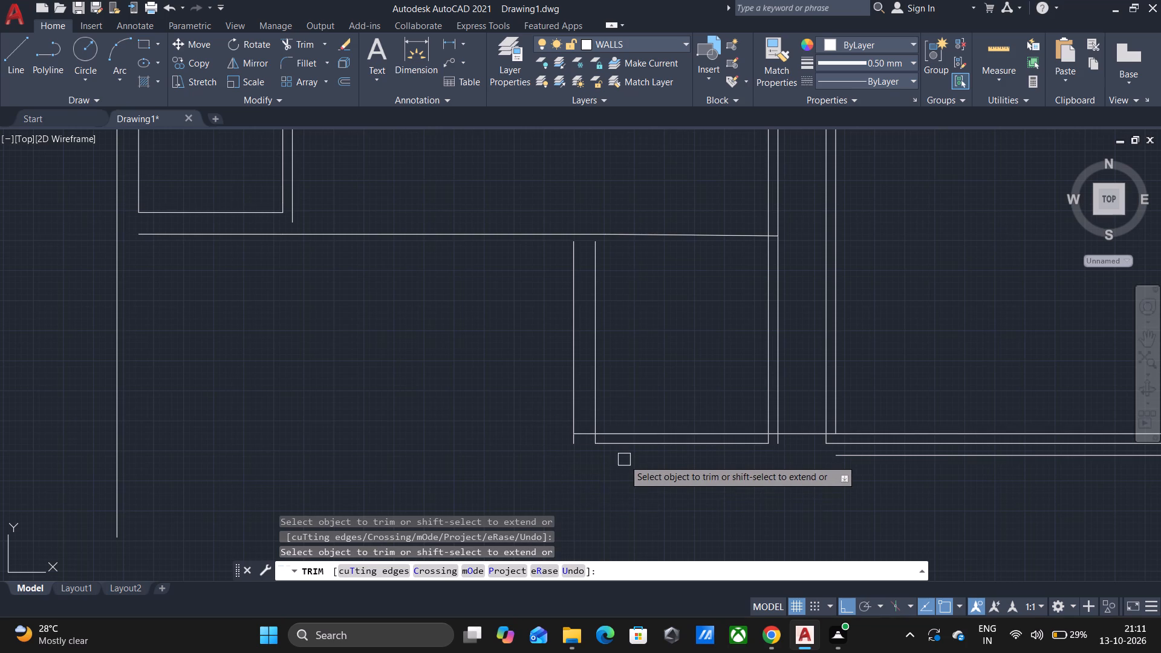
left_click(625, 448)
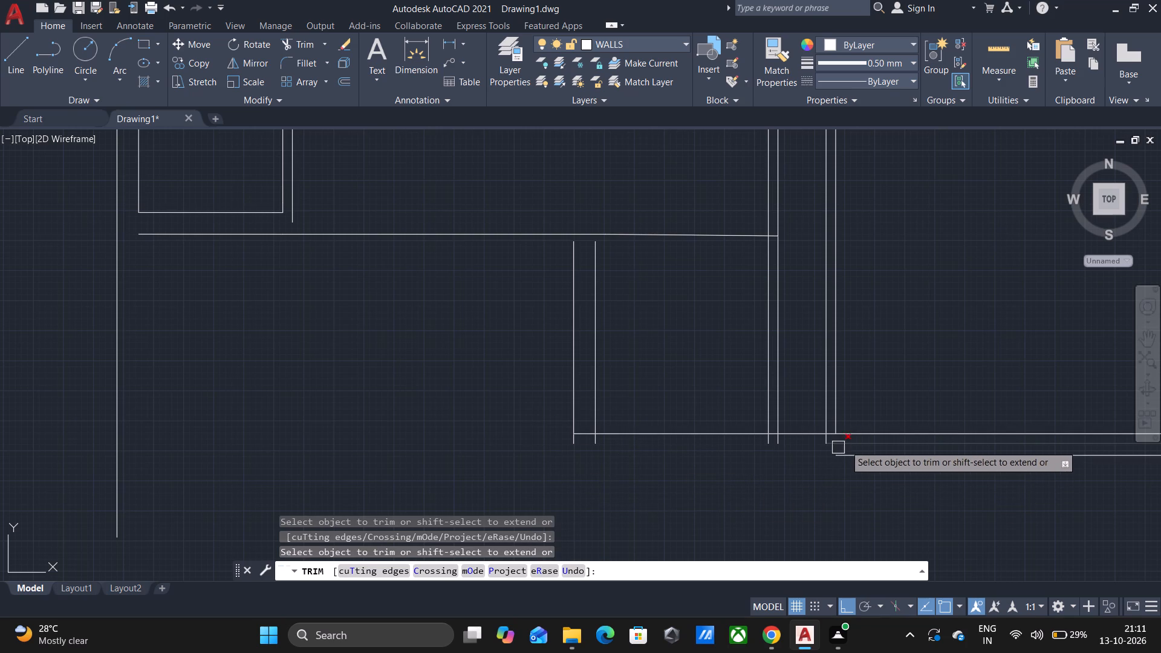
left_click(853, 446)
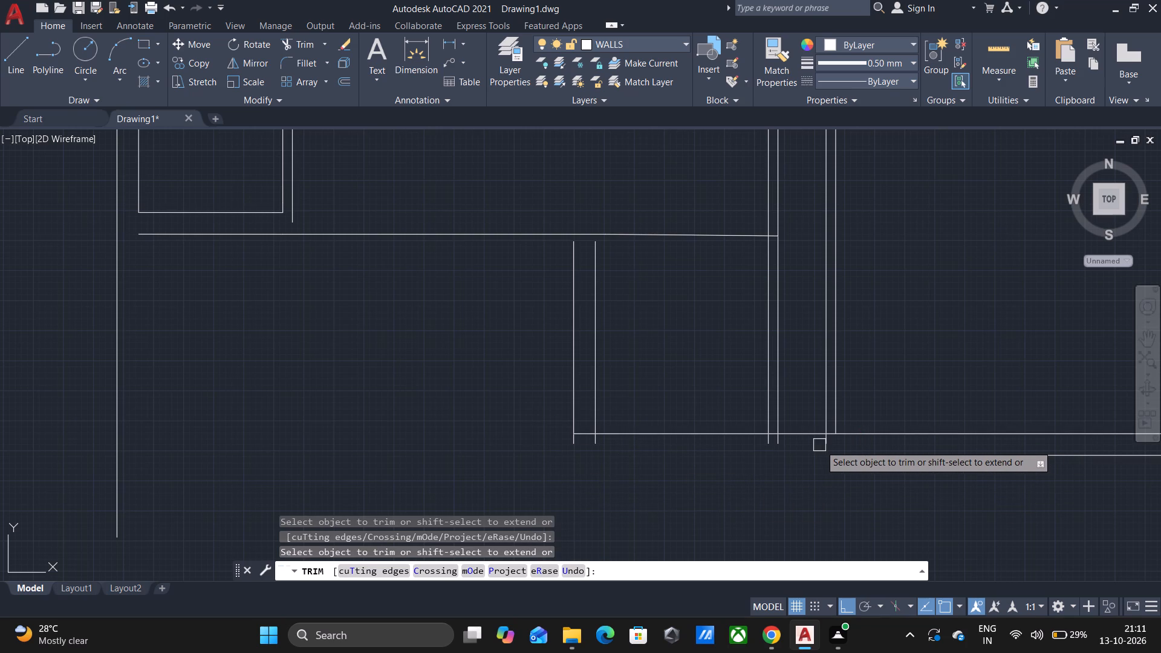
Trim the ends of the foyer and closet vertical wall lines that protrude south of the common inner south wall line.
scroll(840, 467, "up", 3)
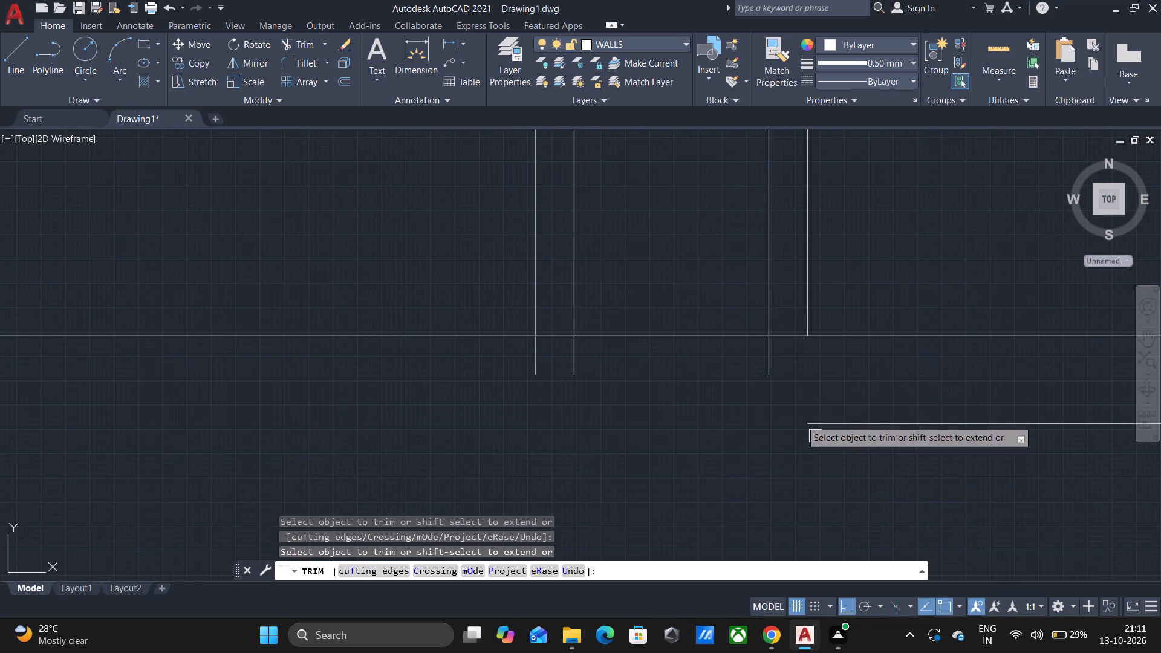
left_click(767, 359)
left_click(576, 377)
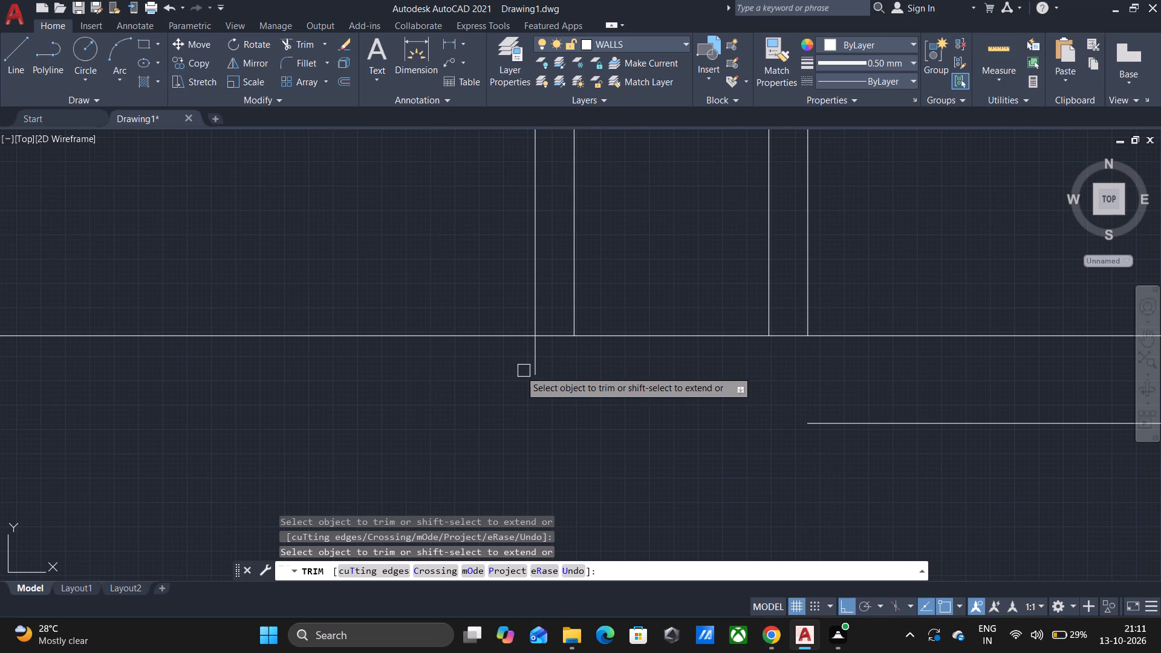
left_click(532, 366)
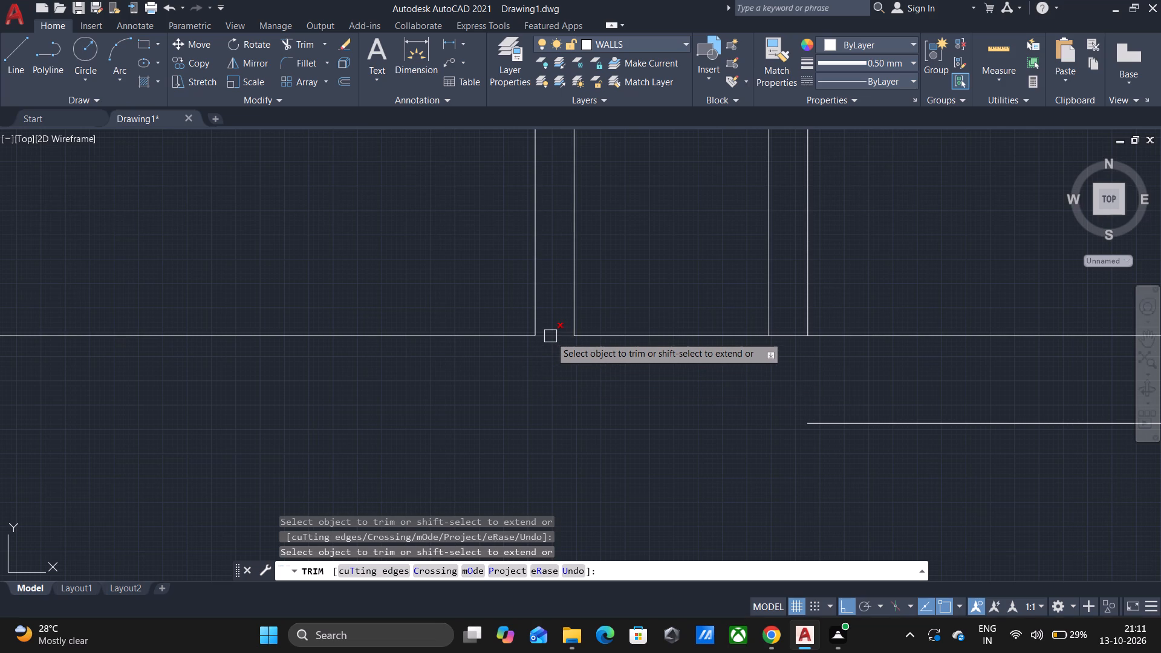
scroll(569, 368, "down", 2)
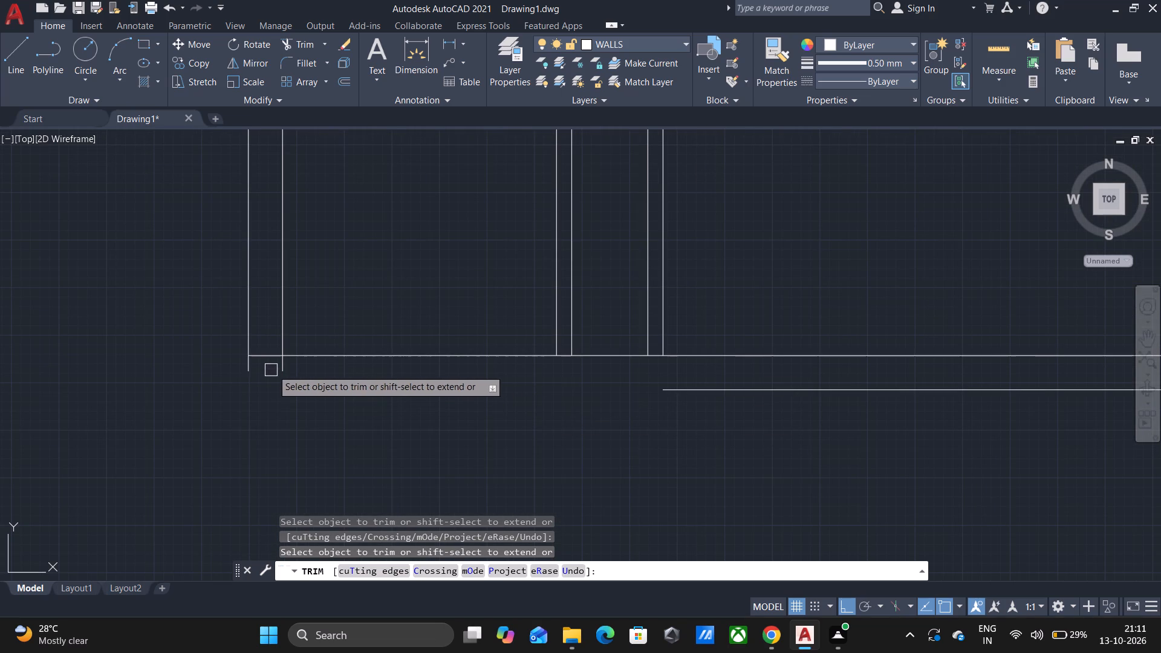
left_click(284, 366)
left_click(251, 372)
scroll(259, 377, "down", 2)
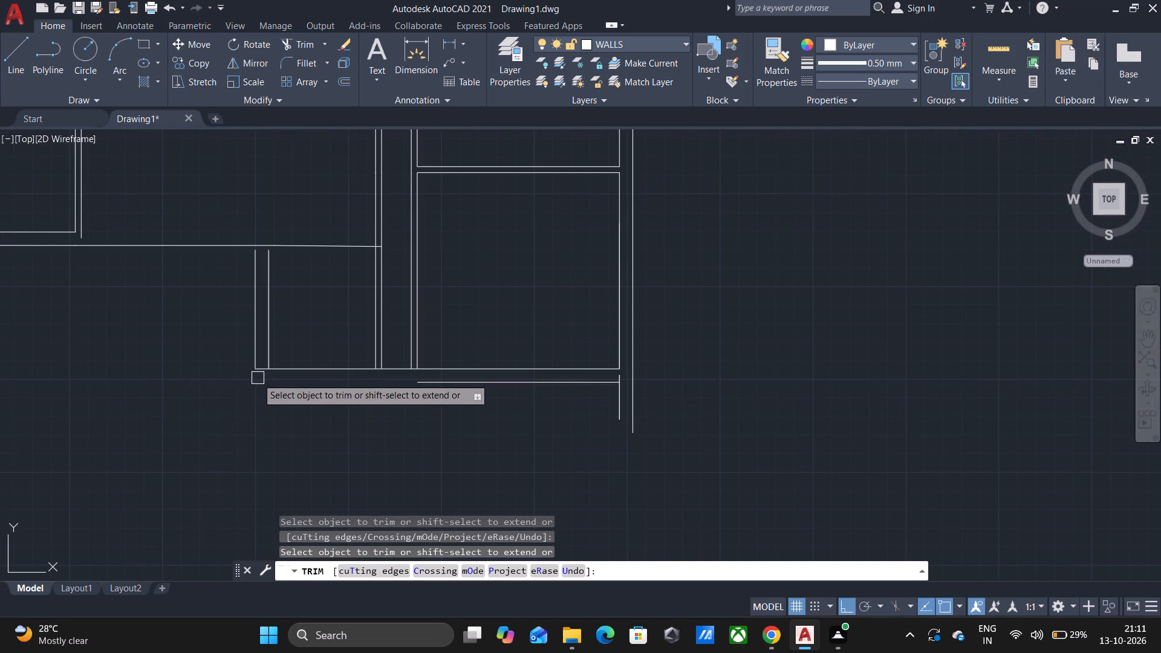
Remove both lines of the foyer's west wall with a fence trim.
left_click(291, 323)
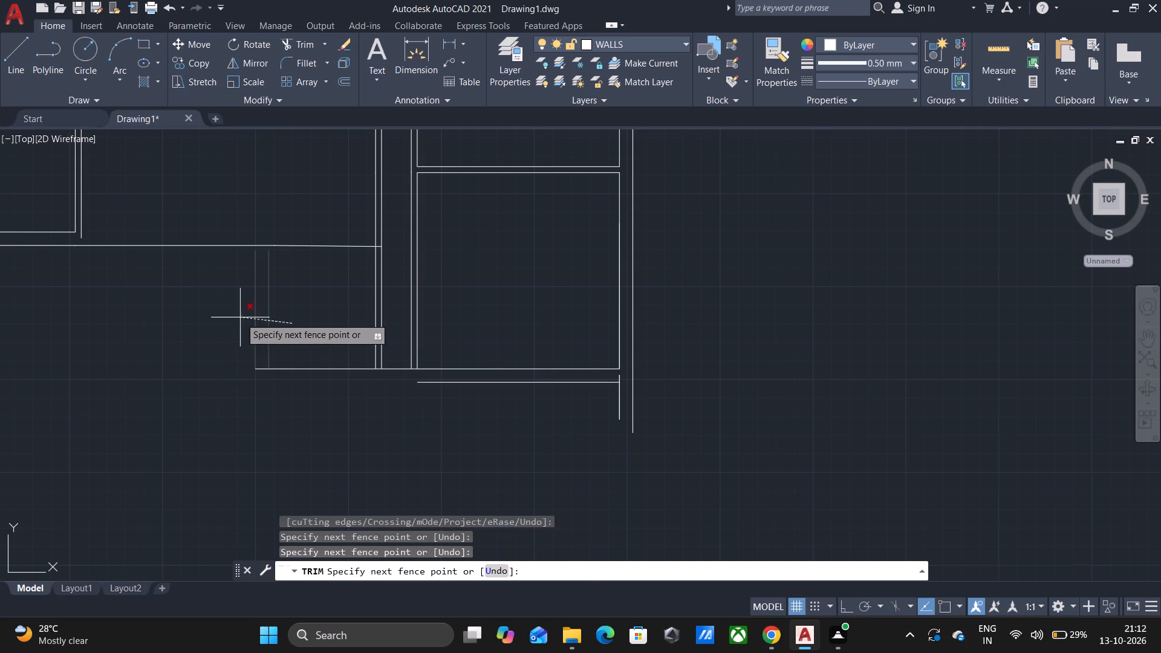
left_click(240, 317)
middle_click_drag(167, 307, 398, 359)
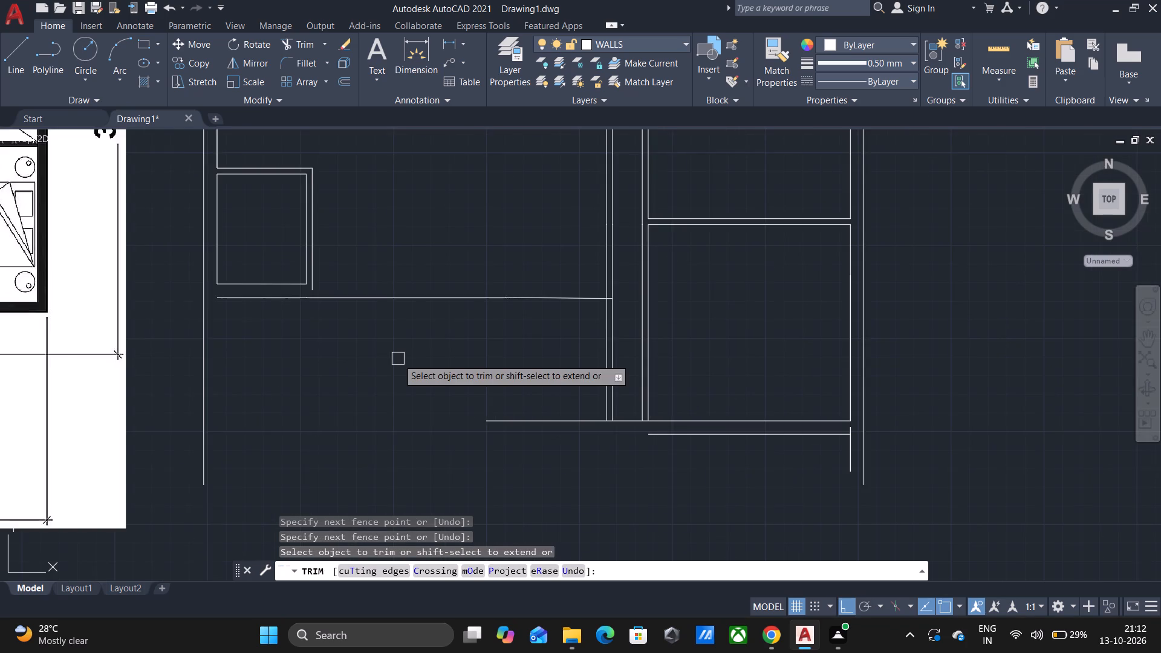
scroll(398, 359, "down", 1)
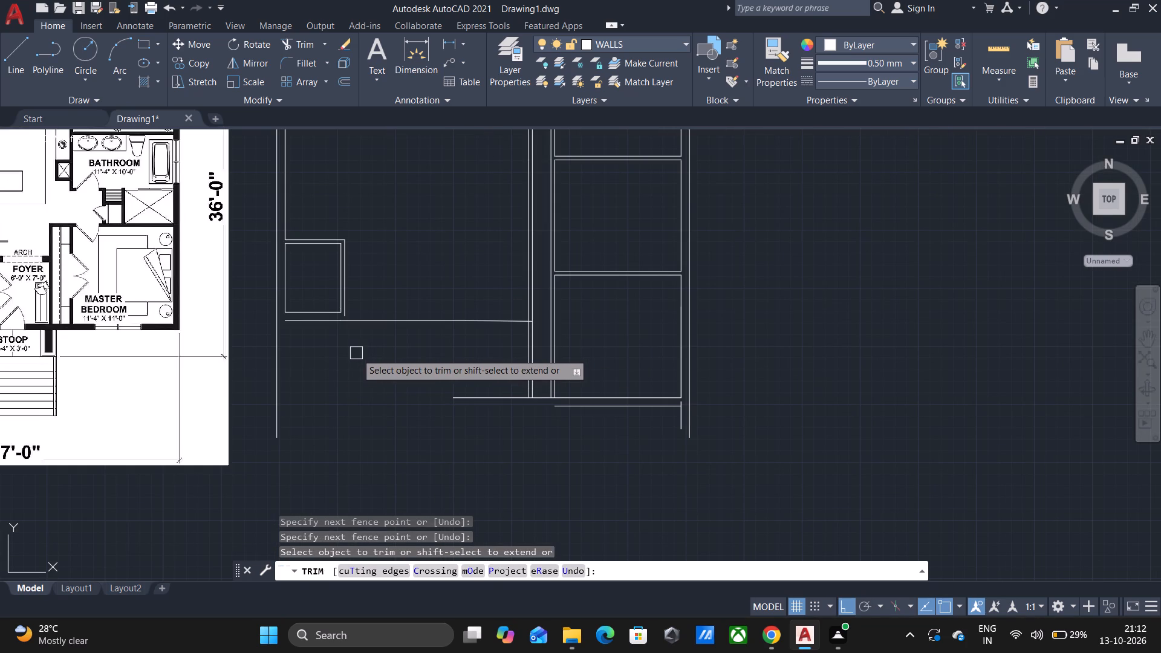
middle_click_drag(356, 353, 423, 368)
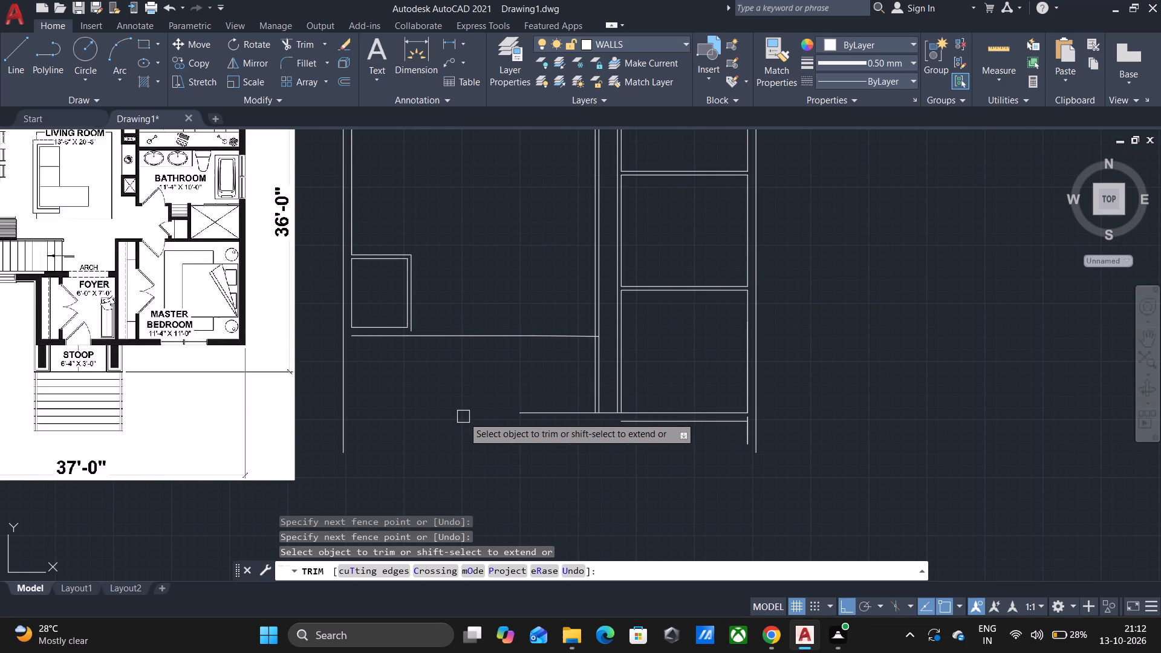
key("Escape")
Draw a 7' line northward from the west end of the inner south wall line as the foyer's west wall.
key("l")
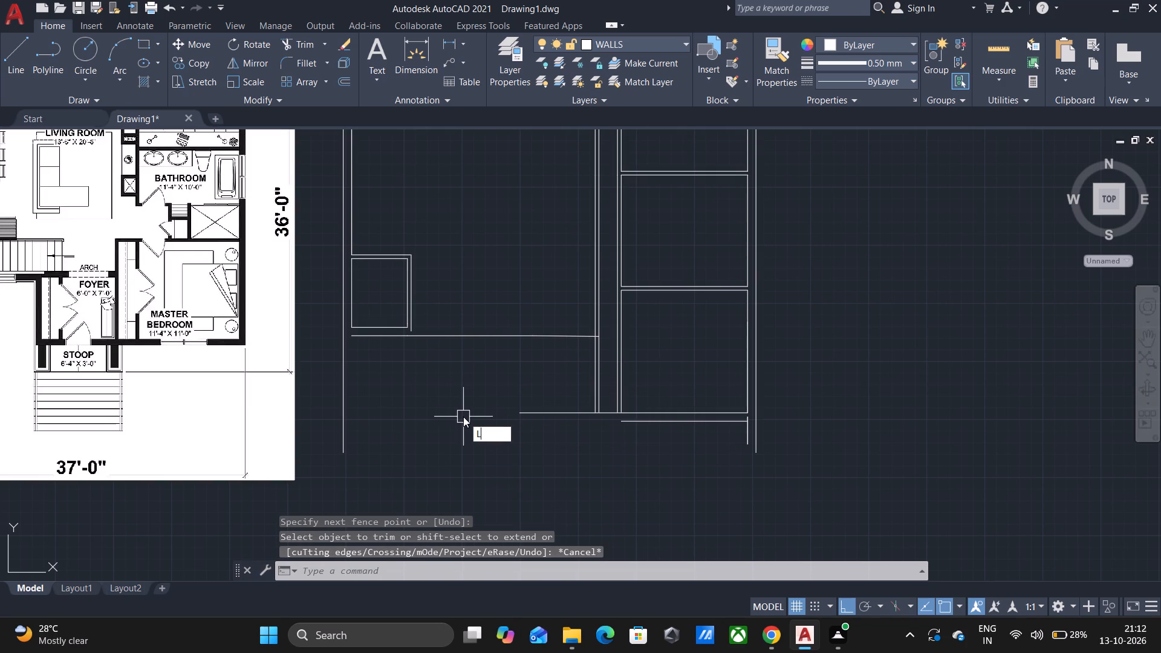
key("Return")
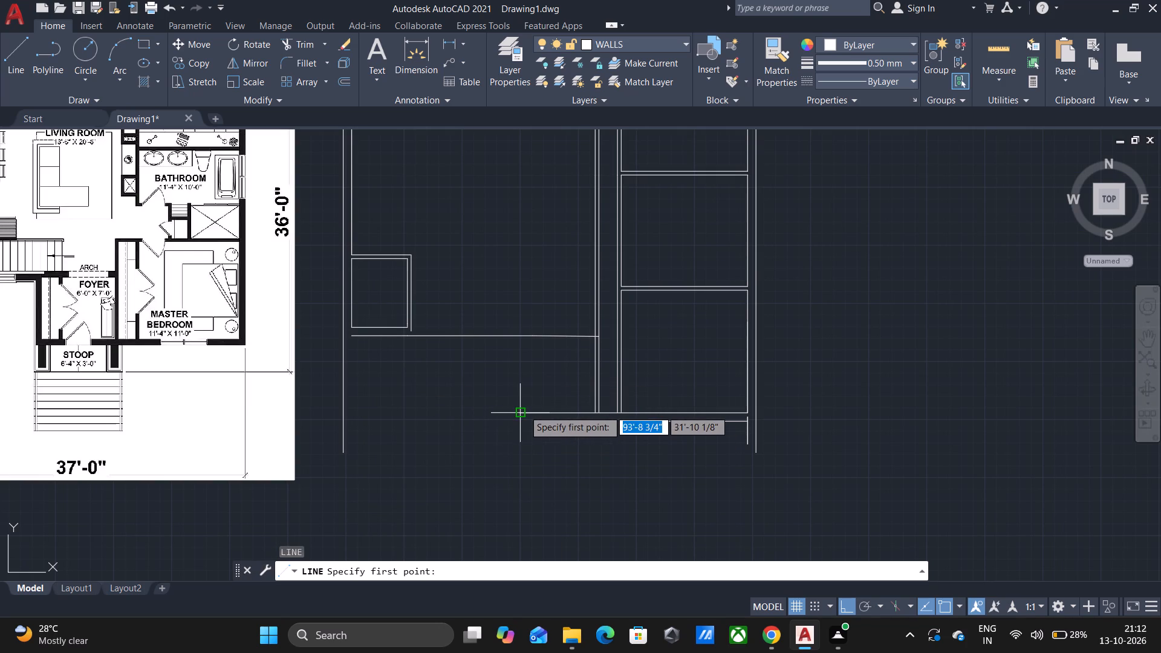
left_click(524, 410)
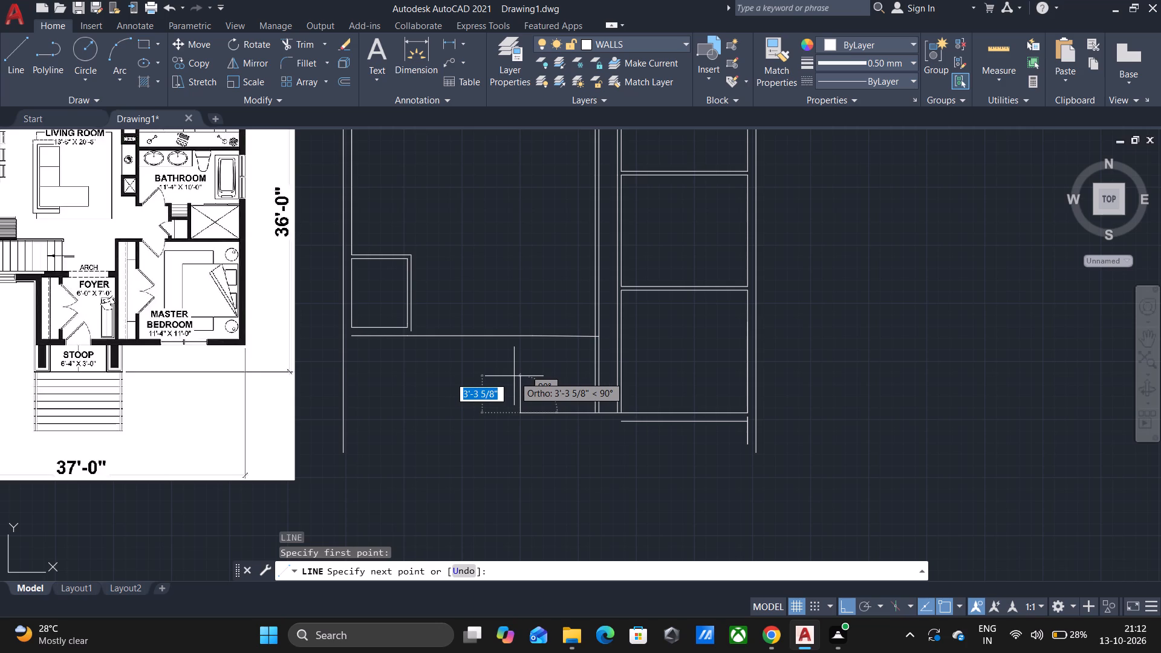
type("7'")
key("Return")
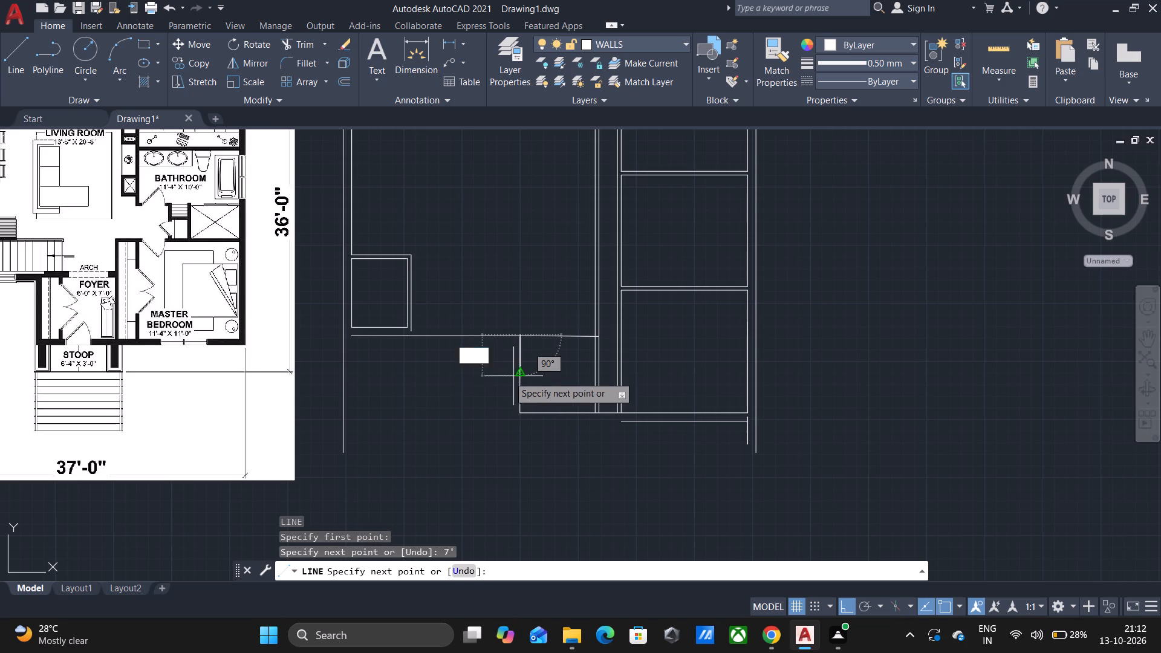
scroll(503, 328, "up", 2)
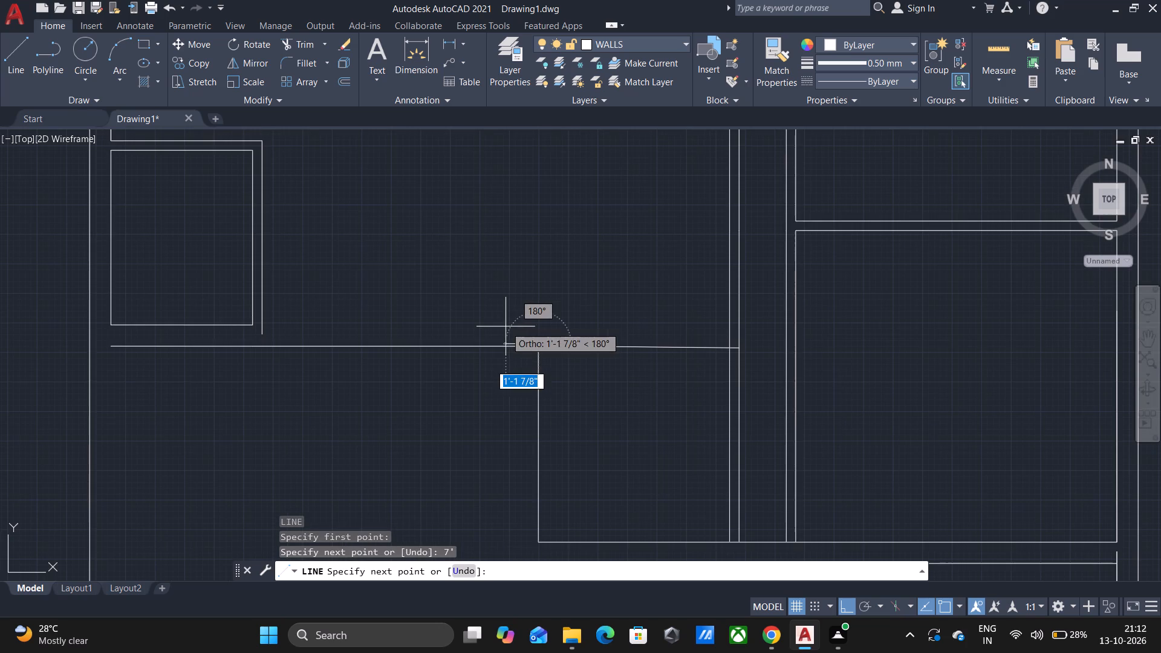
scroll(517, 359, "down", 2)
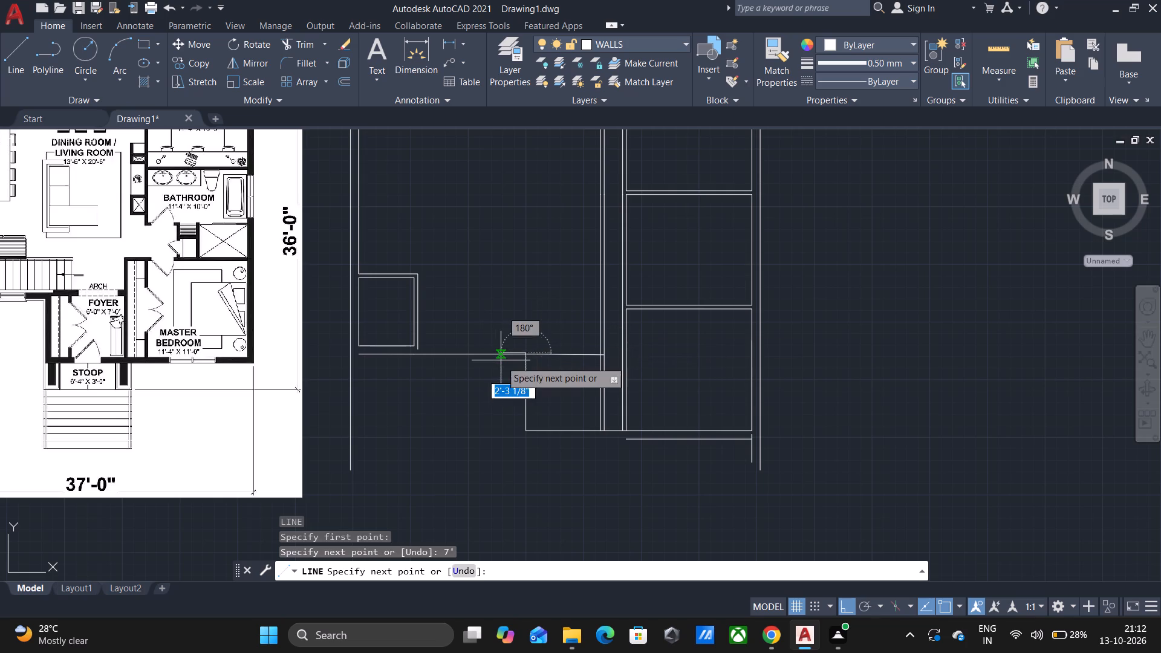
key("space")
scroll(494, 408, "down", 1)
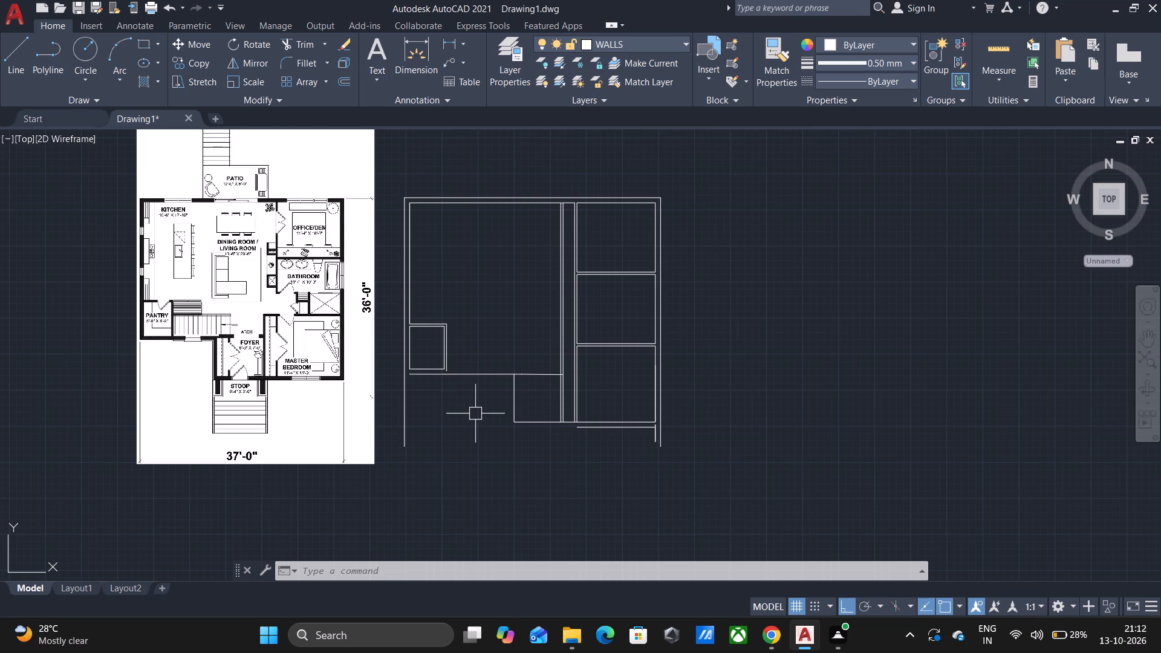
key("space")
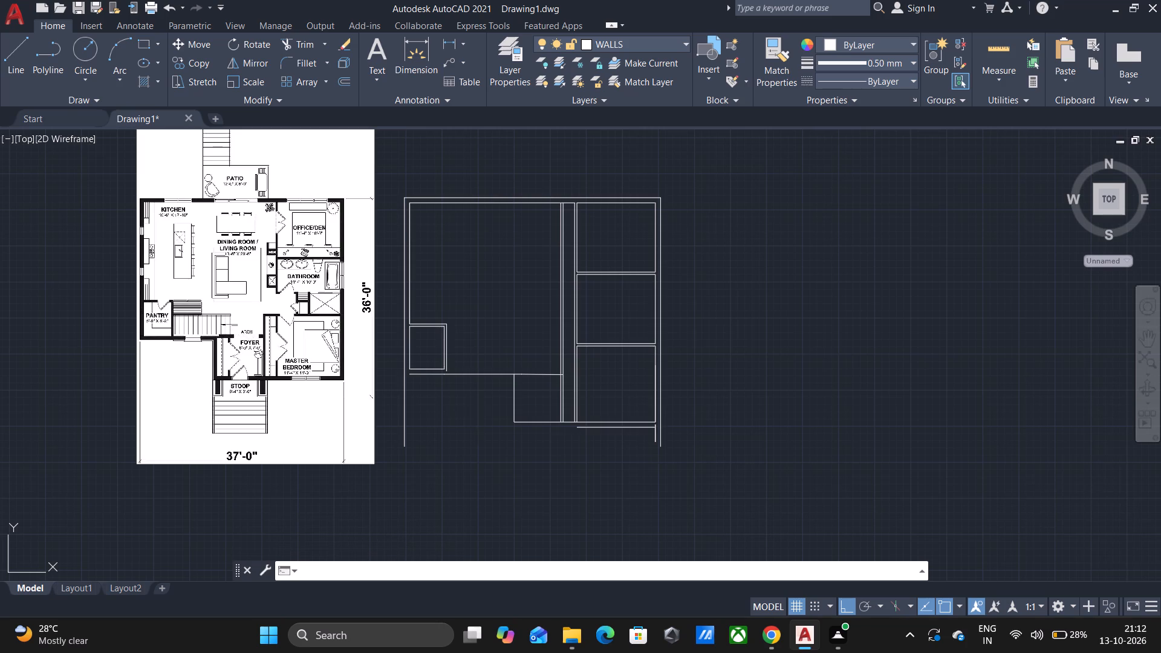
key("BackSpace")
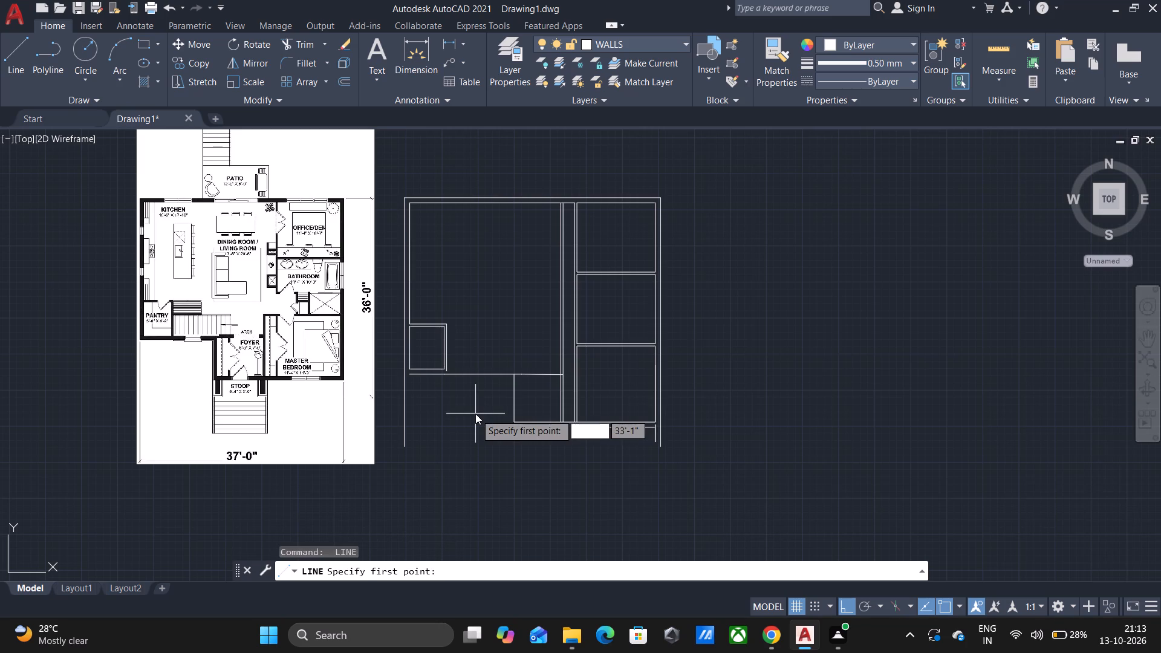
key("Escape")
Offset the inner south wall line 9" southward and the foyer's new west wall line 9" eastward.
key("o")
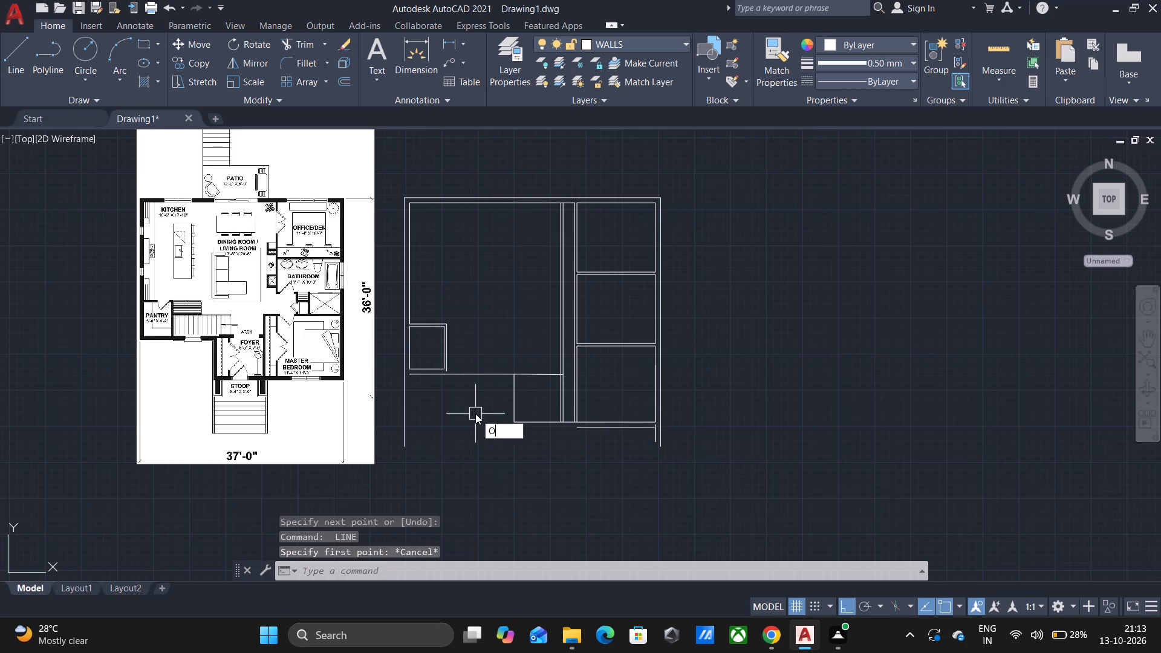
key("Return")
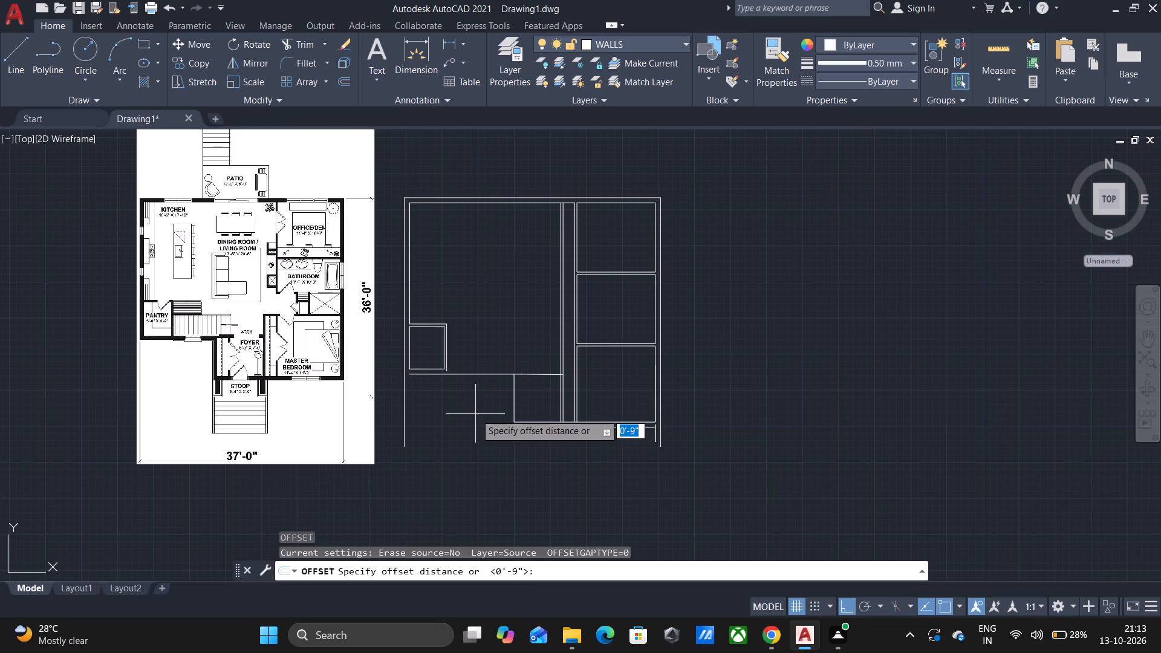
key("Return")
scroll(512, 417, "up", 1)
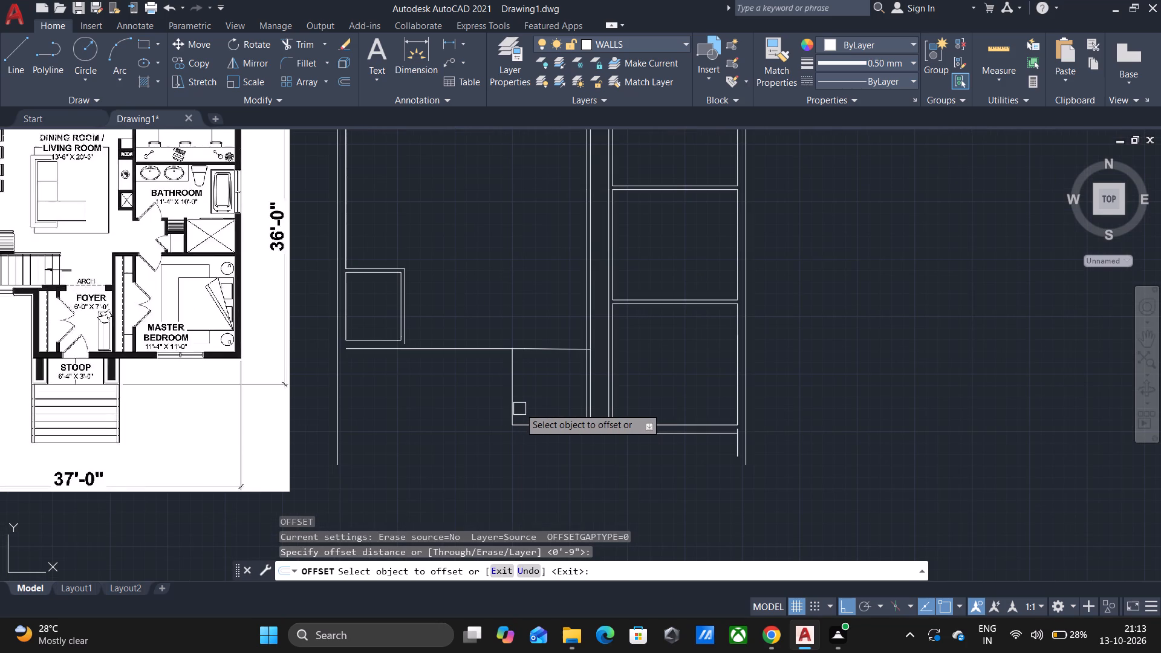
left_click(549, 424)
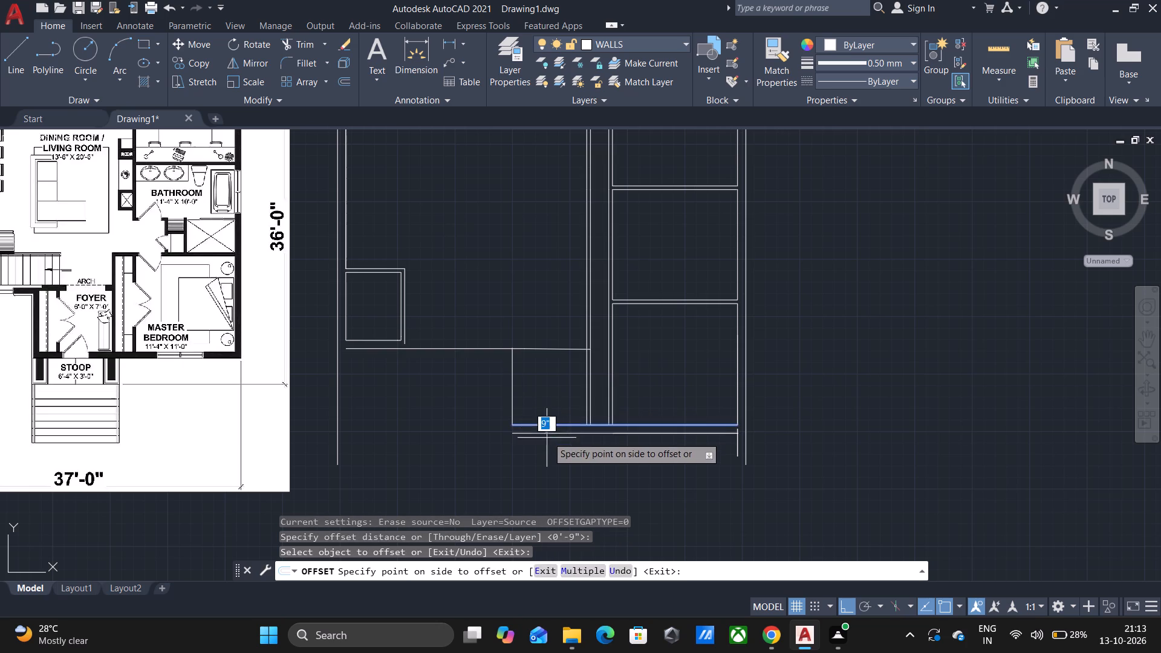
left_click(544, 447)
left_click(512, 409)
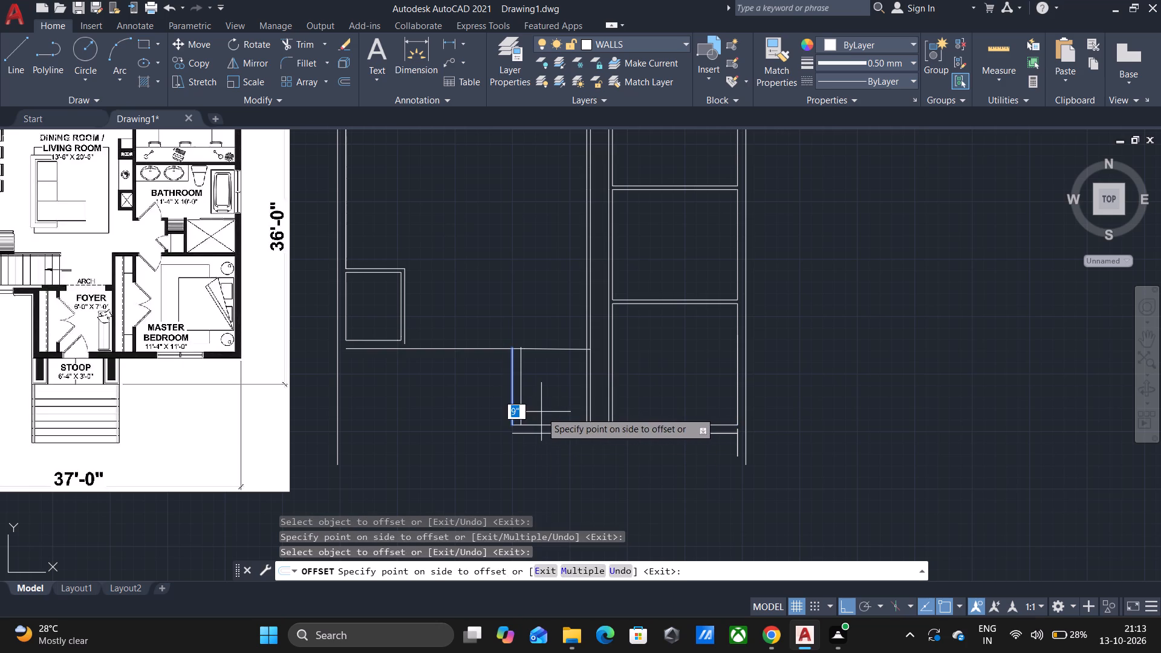
left_click(541, 412)
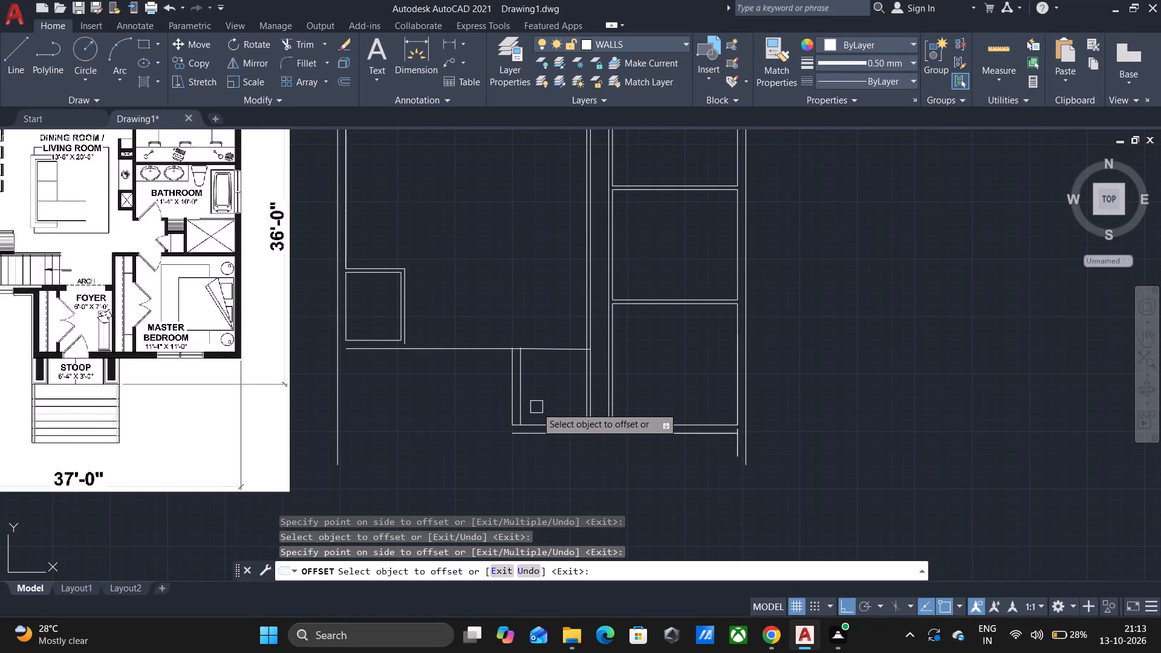
key("Escape")
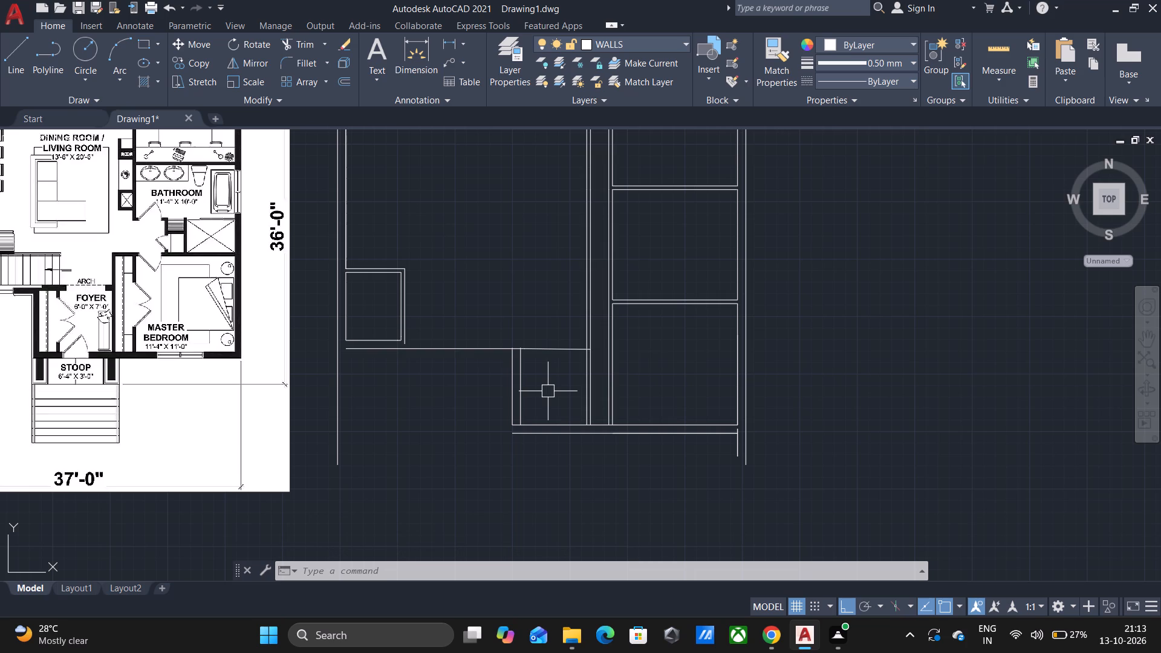
Stretch the south end of the pantry's outer east wall line southward past the horizontal wall line below the pantry.
scroll(516, 276, "down", 2)
scroll(516, 276, "up", 1)
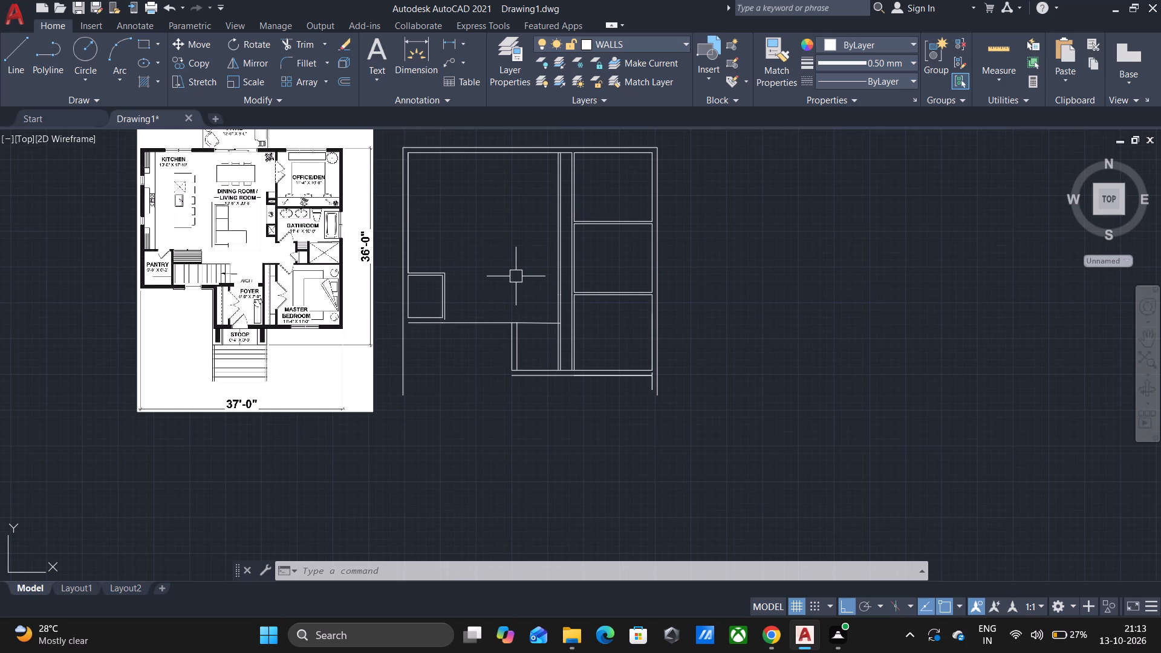
scroll(516, 276, "up", 1)
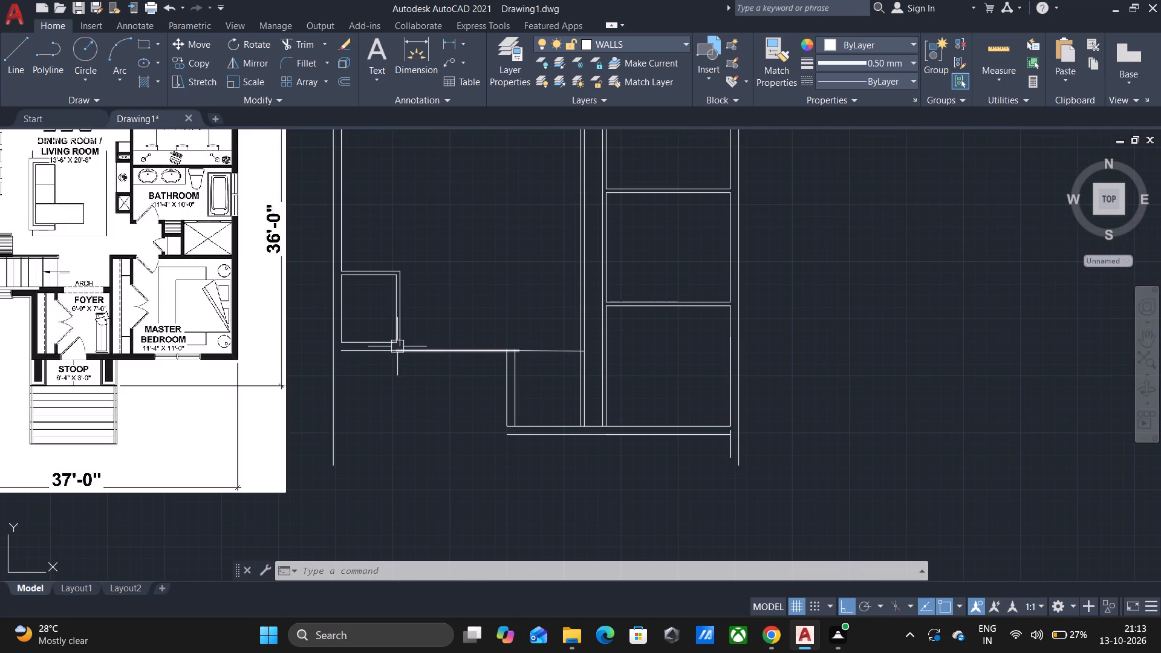
scroll(402, 342, "up", 2)
left_click(391, 330)
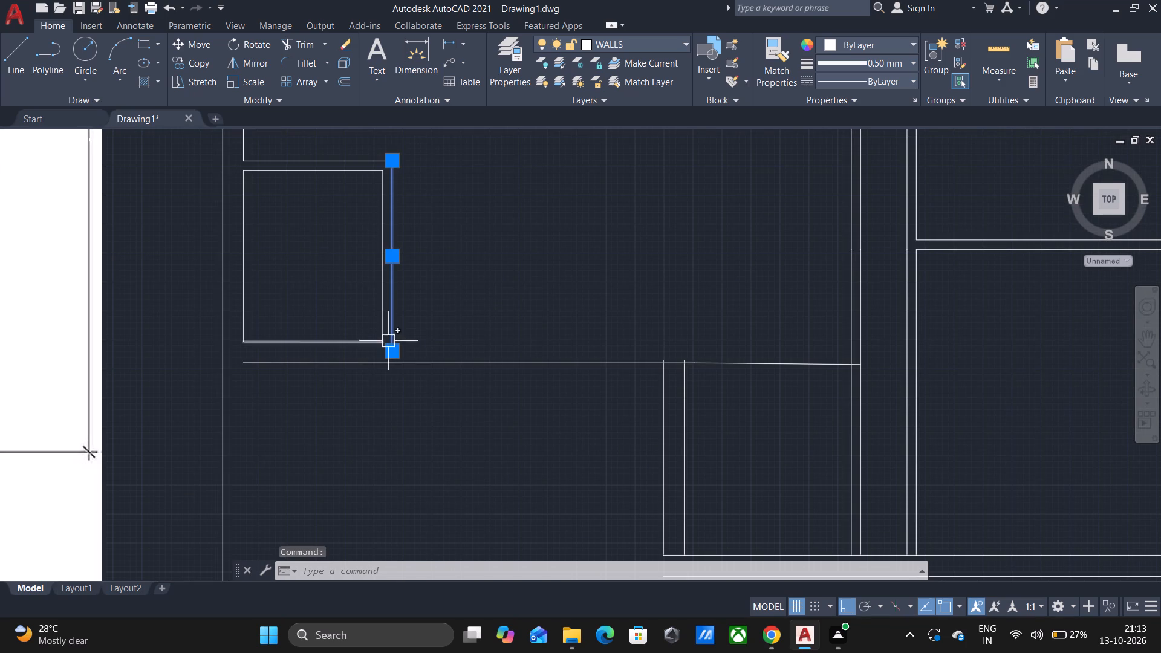
left_click(388, 351)
left_click(394, 389)
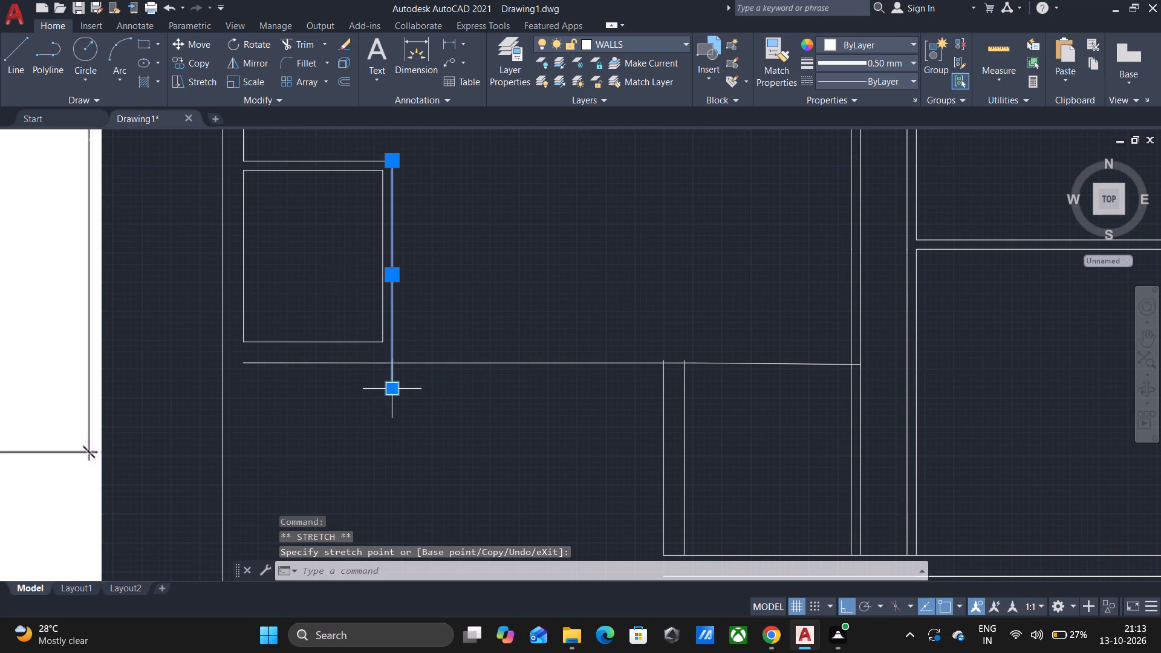
key("Escape")
Stretch the west end of the horizontal wall line below the pantry westward past the house's outer west wall line.
left_click(291, 365)
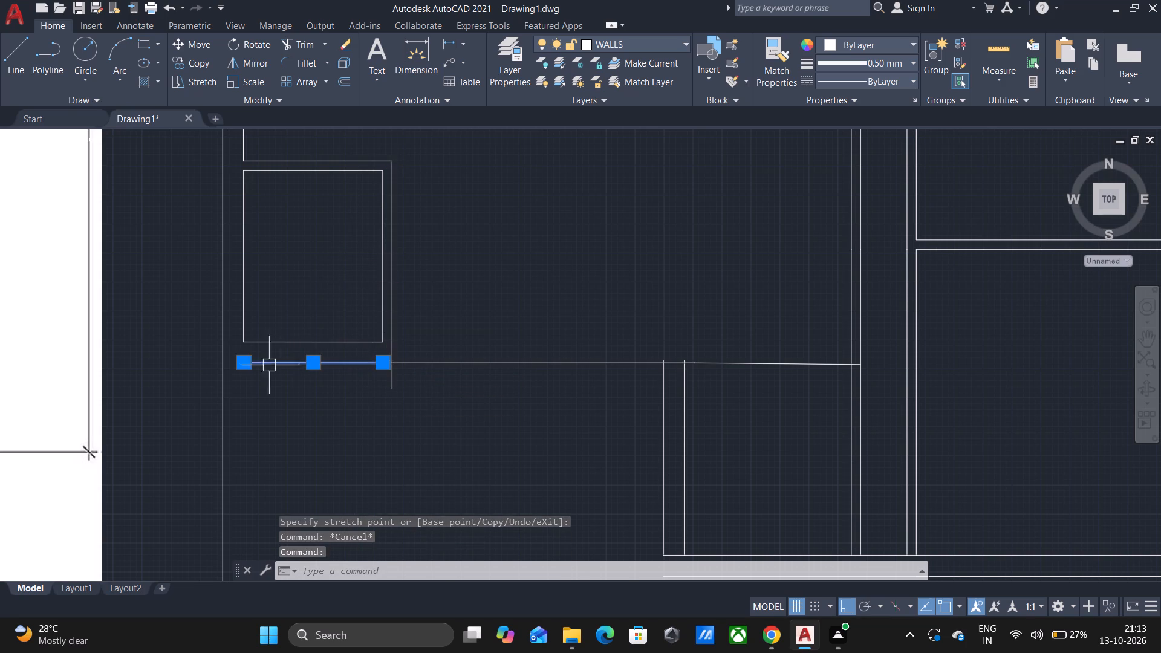
left_click(245, 362)
left_click(160, 350)
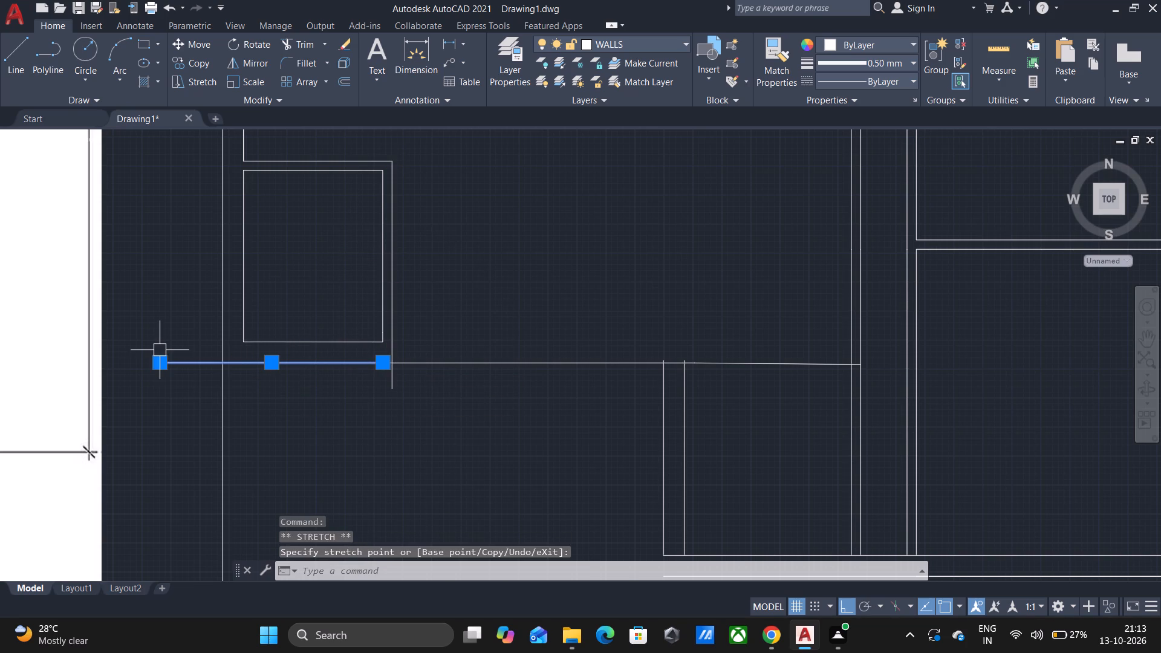
key("Escape")
Trim the horizontal line's overhang west of the outer west wall and the pantry east wall line's overhang south of it.
type("TR")
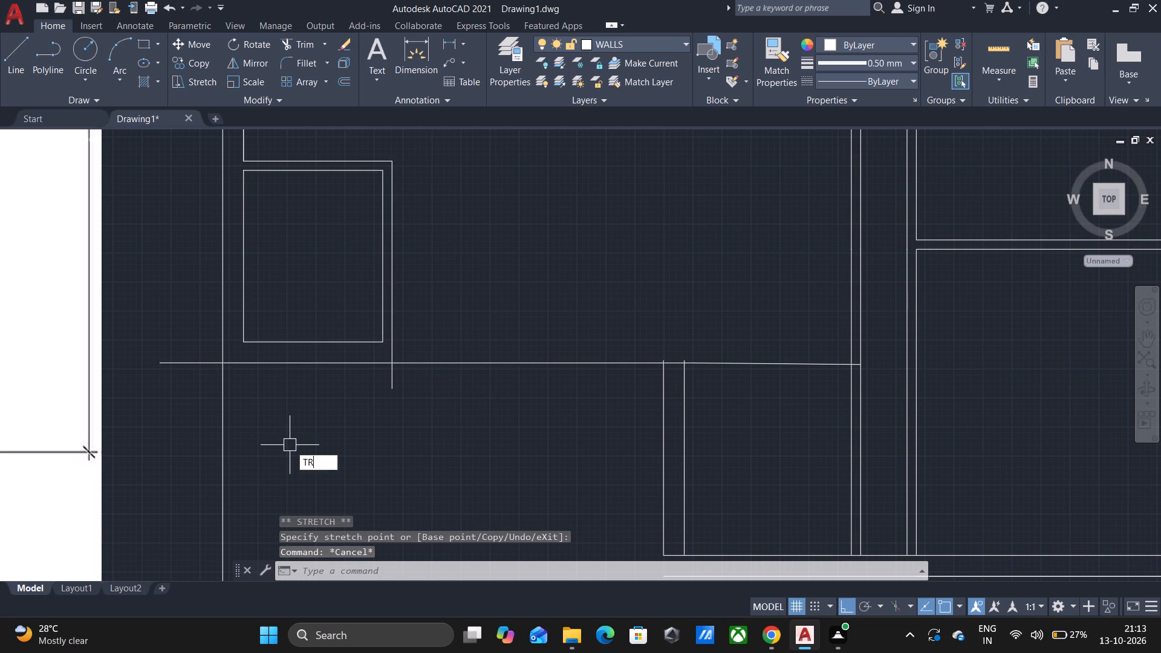
key("Return")
key("Return")
left_click(186, 358)
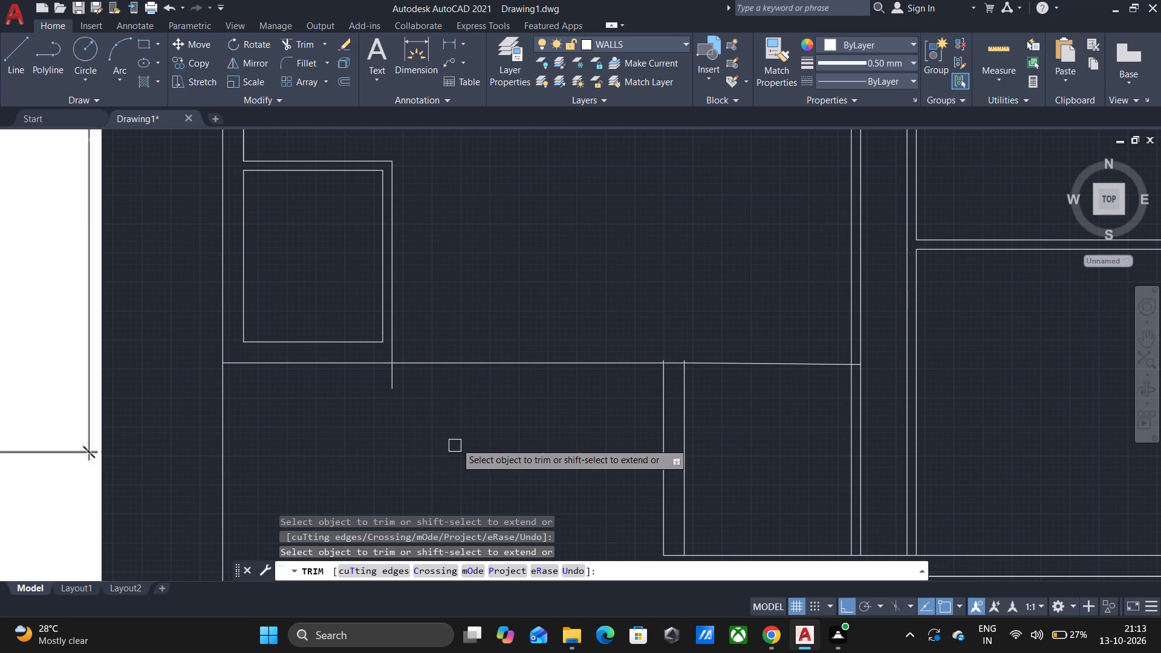
left_click(394, 383)
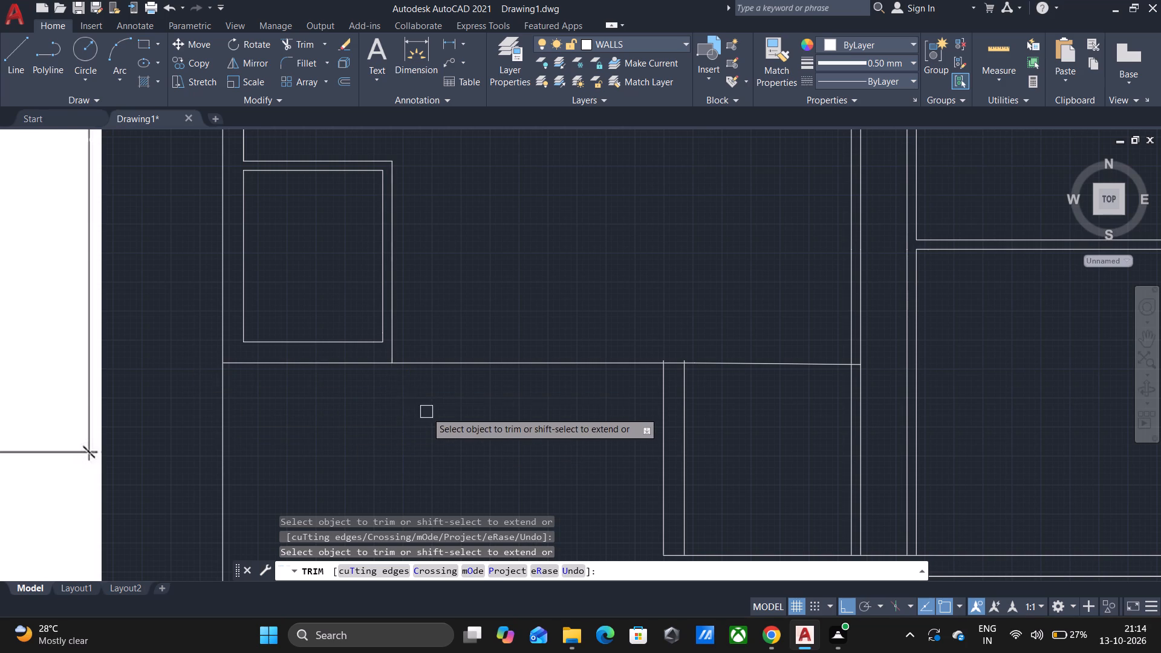
scroll(426, 412, "down", 2)
middle_click_drag(425, 429, 437, 406)
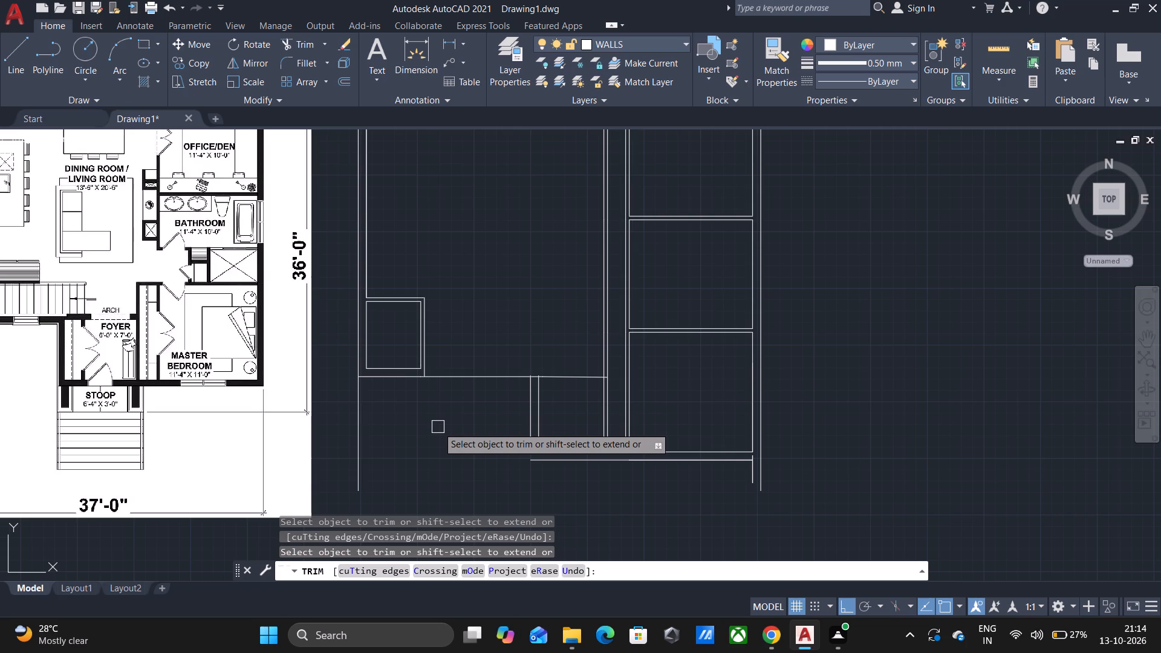
key("Escape")
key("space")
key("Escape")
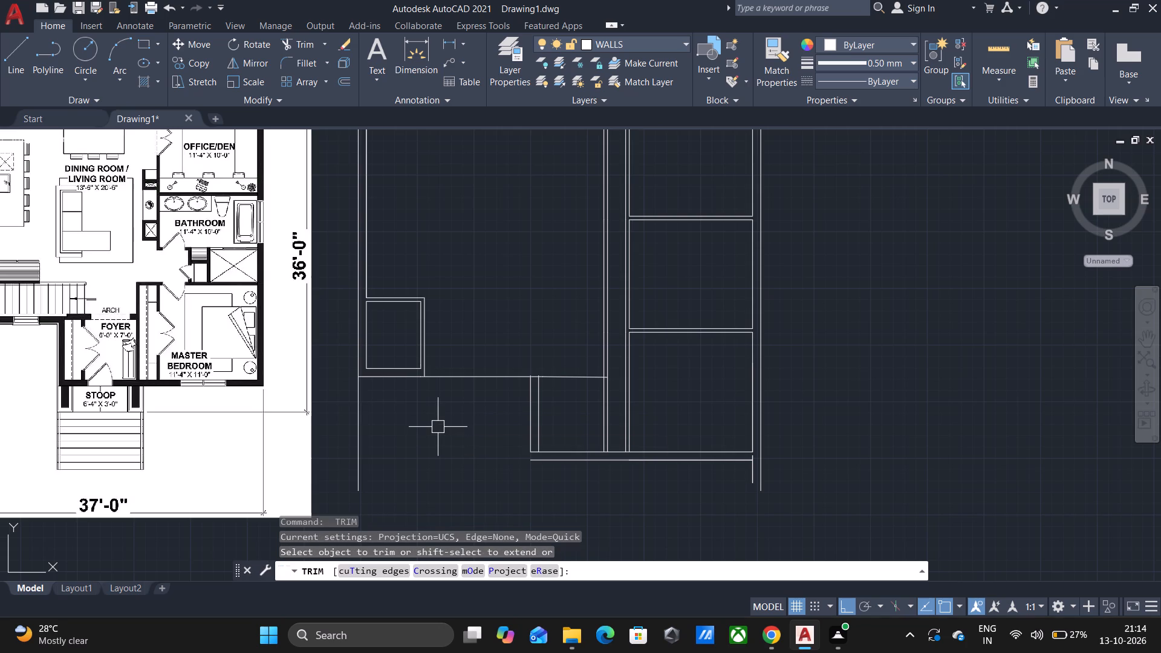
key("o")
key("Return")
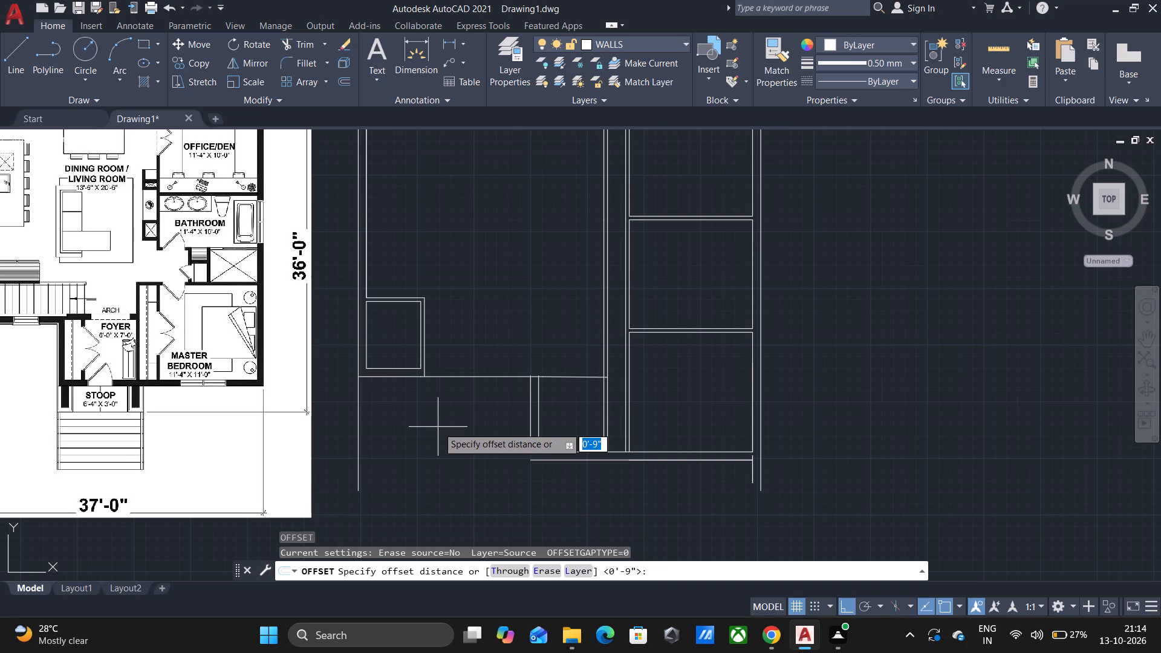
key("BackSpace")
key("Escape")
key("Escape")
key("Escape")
Draw a short vertical line closing the west end of the foyer's south wall between its inner and outer lines.
scroll(493, 442, "up", 1)
scroll(492, 443, "down", 1)
middle_click_drag(490, 445, 492, 425)
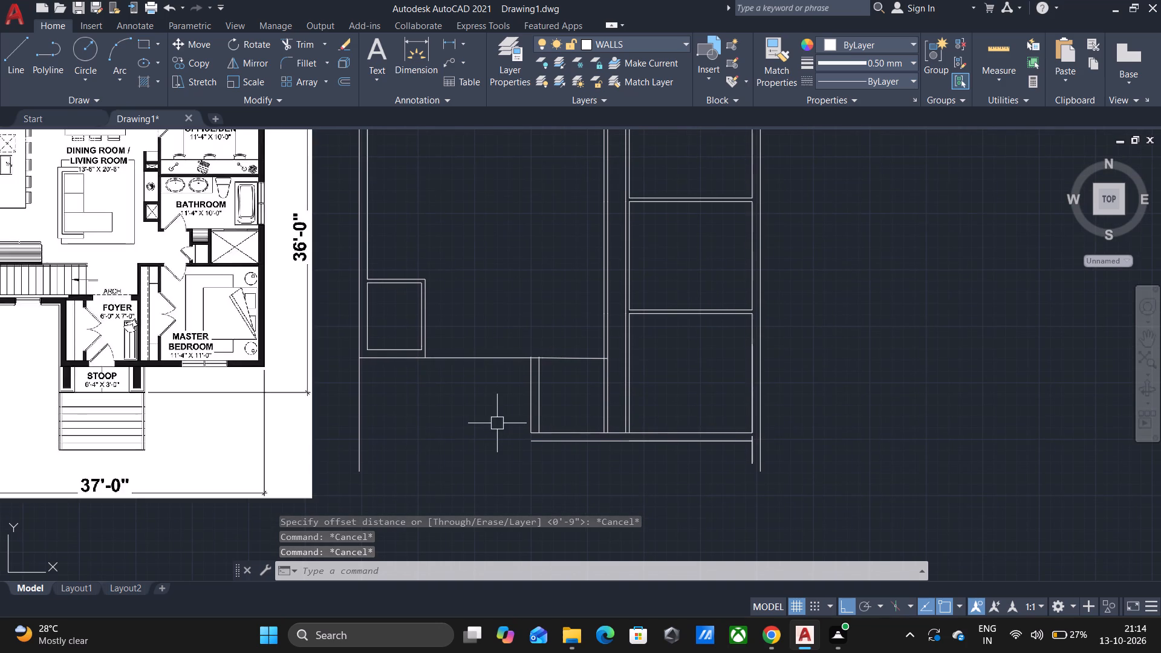
scroll(530, 451, "up", 2)
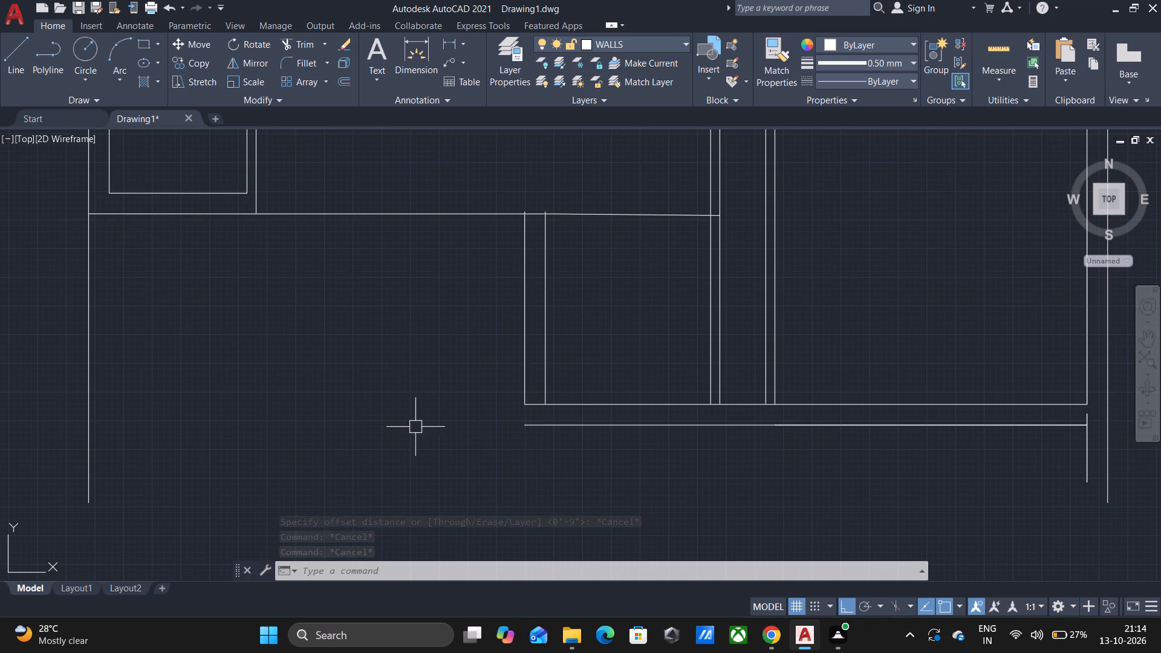
key("semicolon")
key("Return")
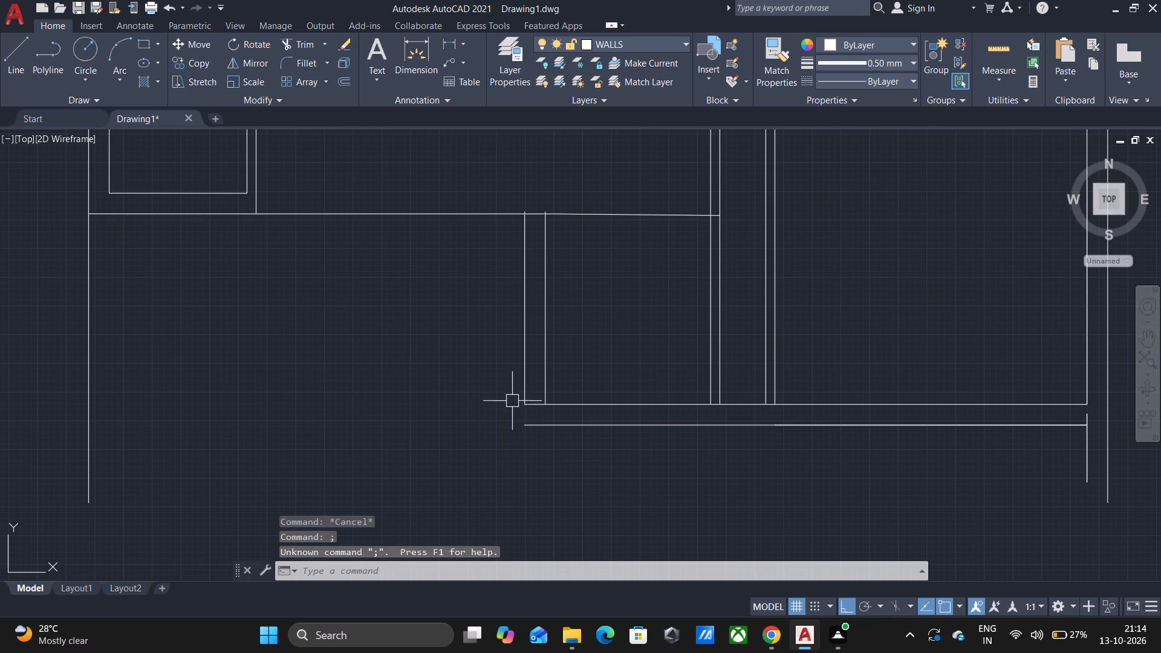
key("Escape")
key("l")
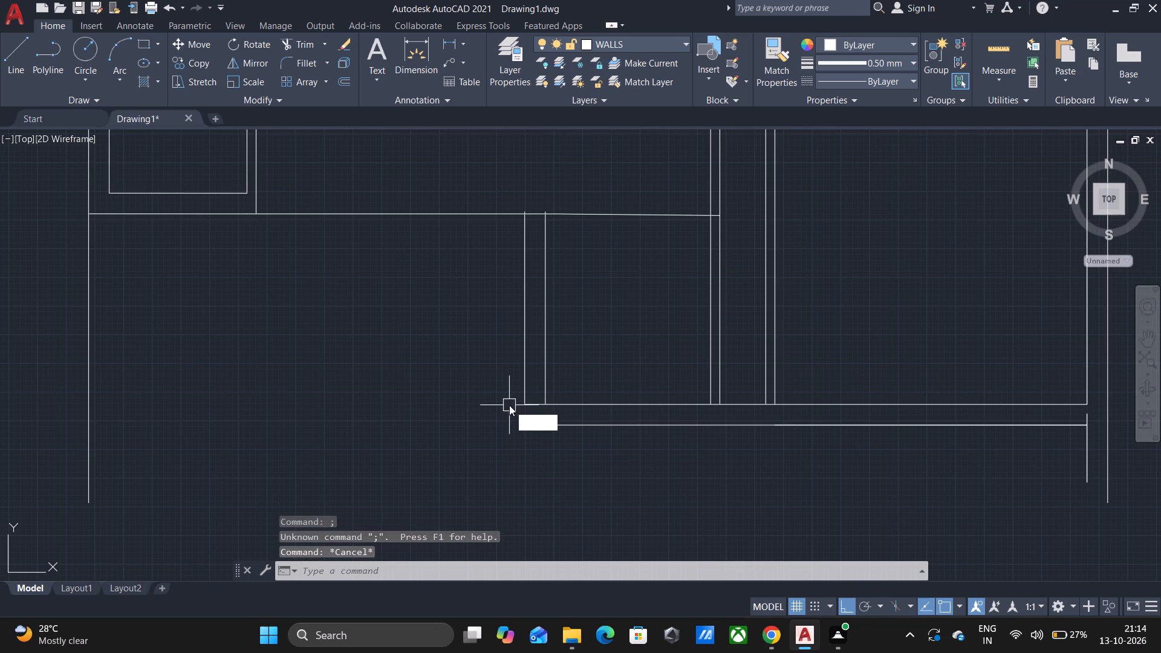
key("Return")
left_click(525, 405)
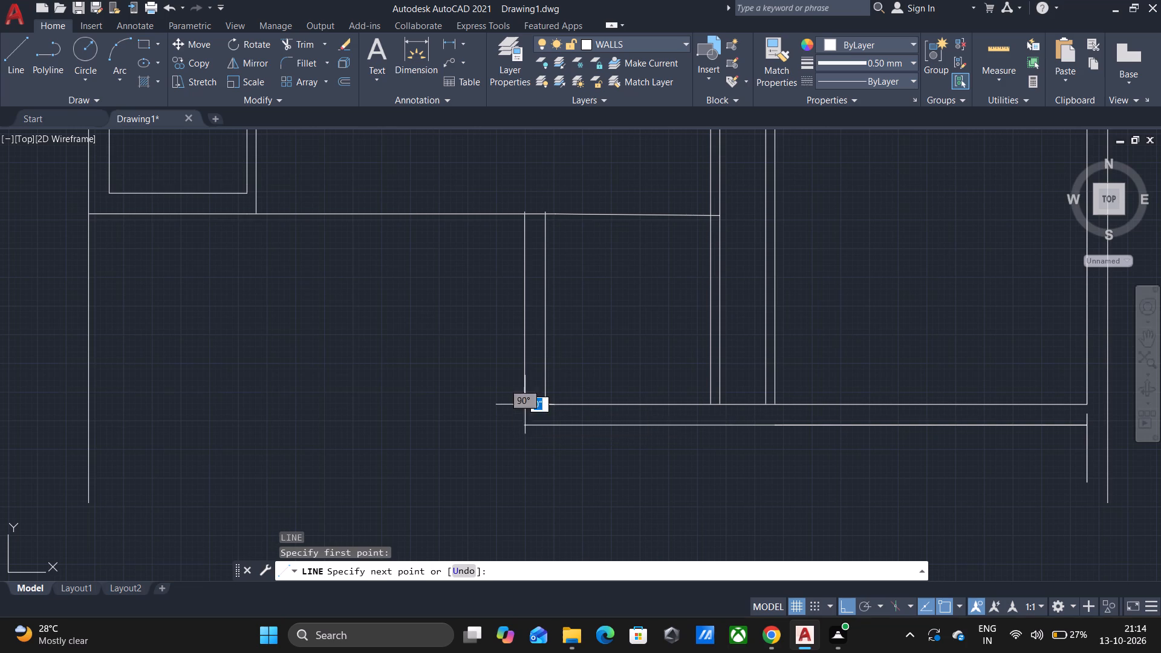
left_click(525, 427)
key("space")
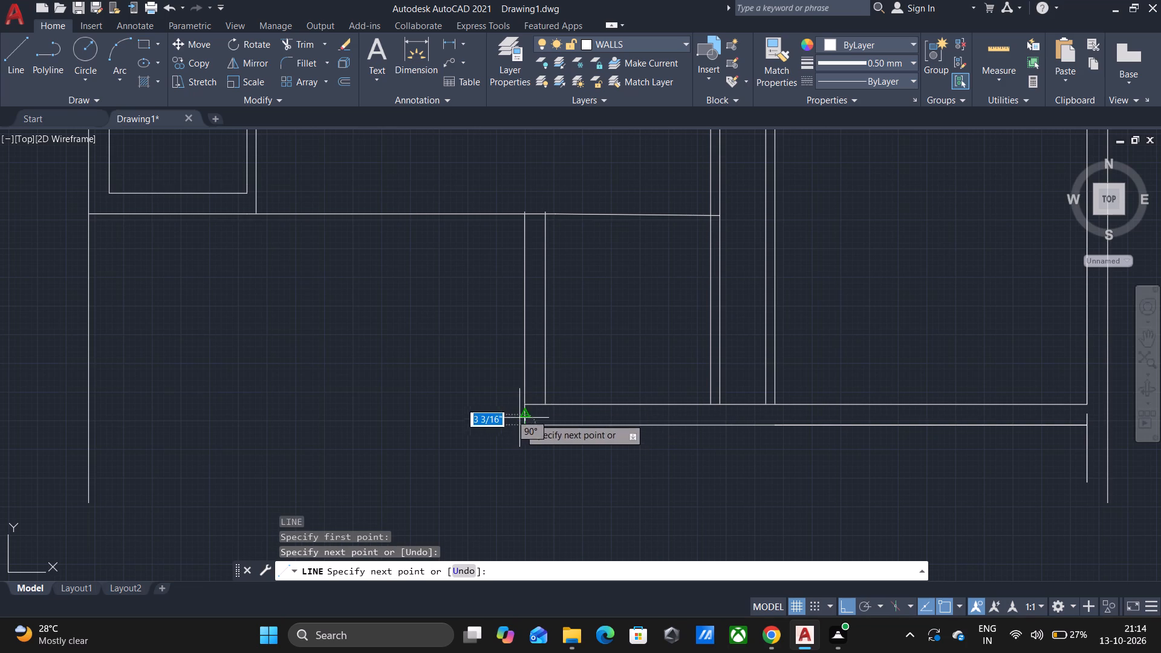
Trim the inner south wall line's overhang between the two west wall lines at the foyer's southwest corner.
key("Escape")
type("TR")
key("Return")
key("Return")
scroll(567, 401, "up", 1)
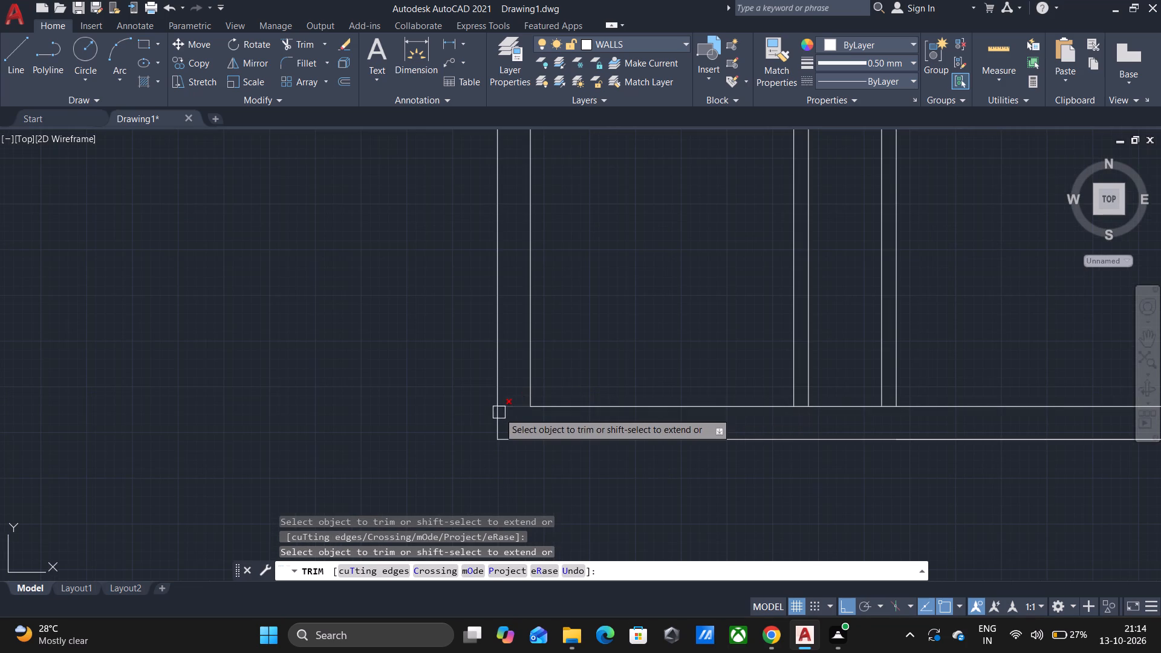
left_click(512, 409)
Trim the foyer west wall lines' overhangs north of the horizontal line and that line's east end between the closet wall lines.
scroll(600, 319, "down", 2)
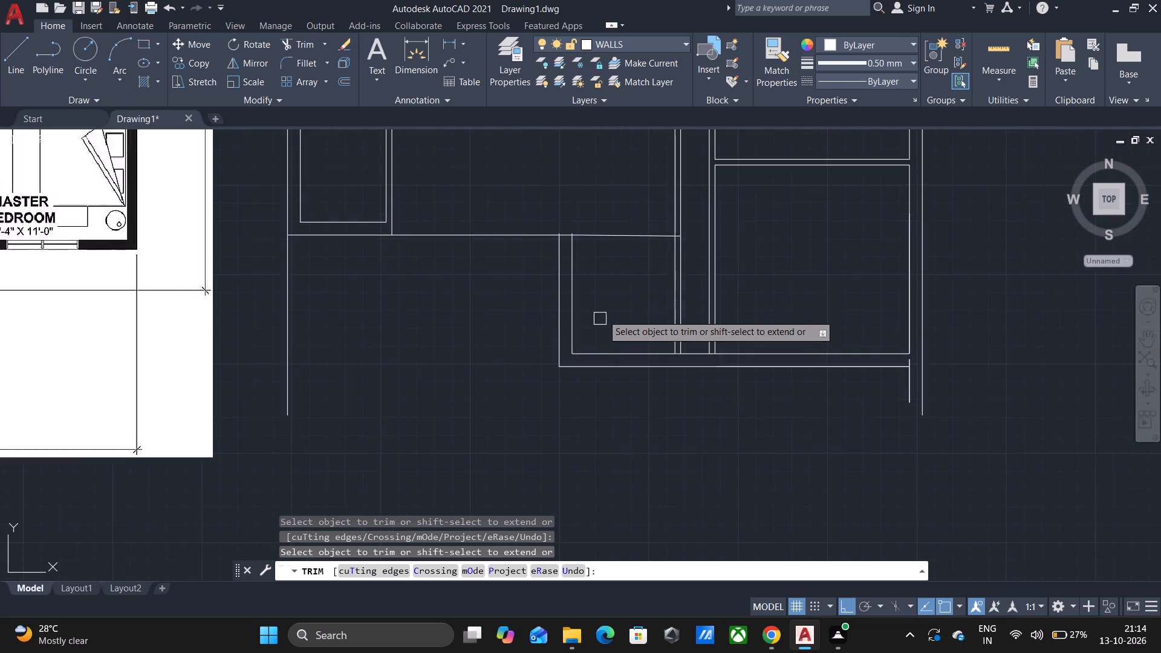
middle_click_drag(611, 300, 596, 332)
scroll(547, 253, "up", 4)
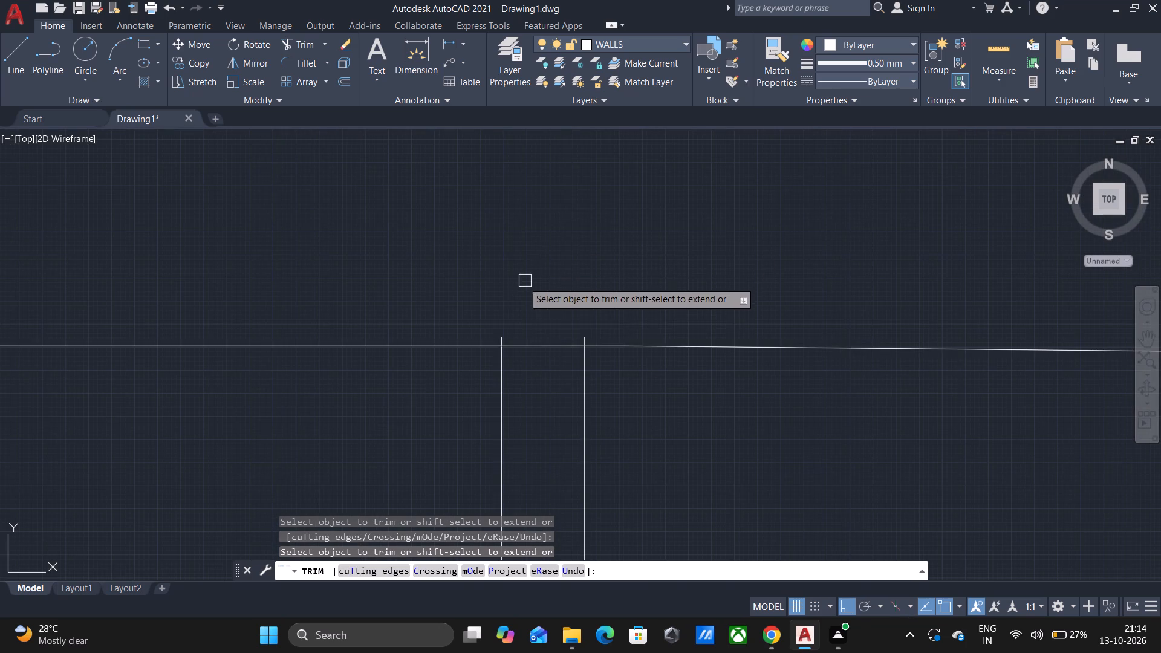
left_click(502, 331)
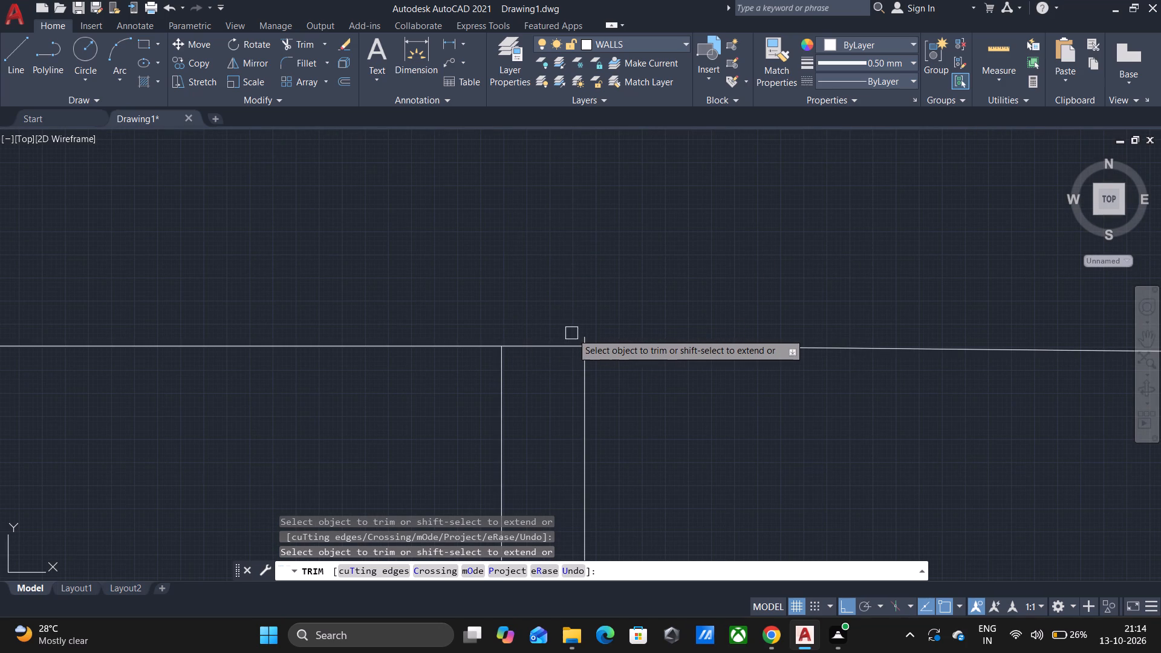
left_click(585, 333)
scroll(602, 315, "down", 2)
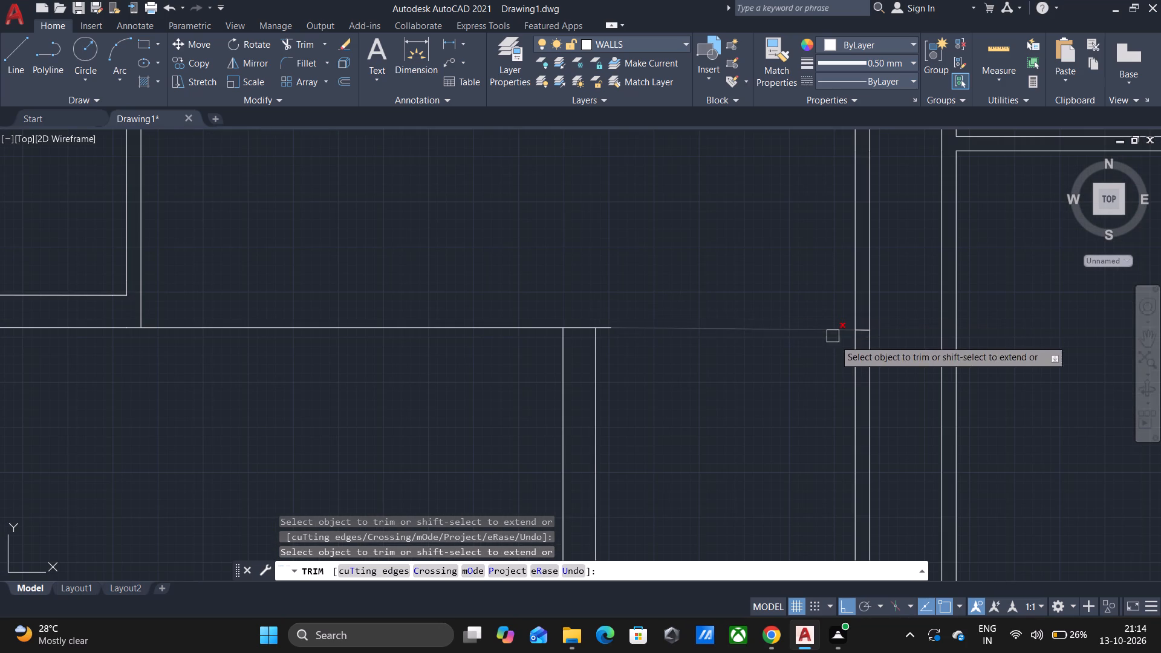
scroll(862, 321, "up", 3)
left_click(860, 359)
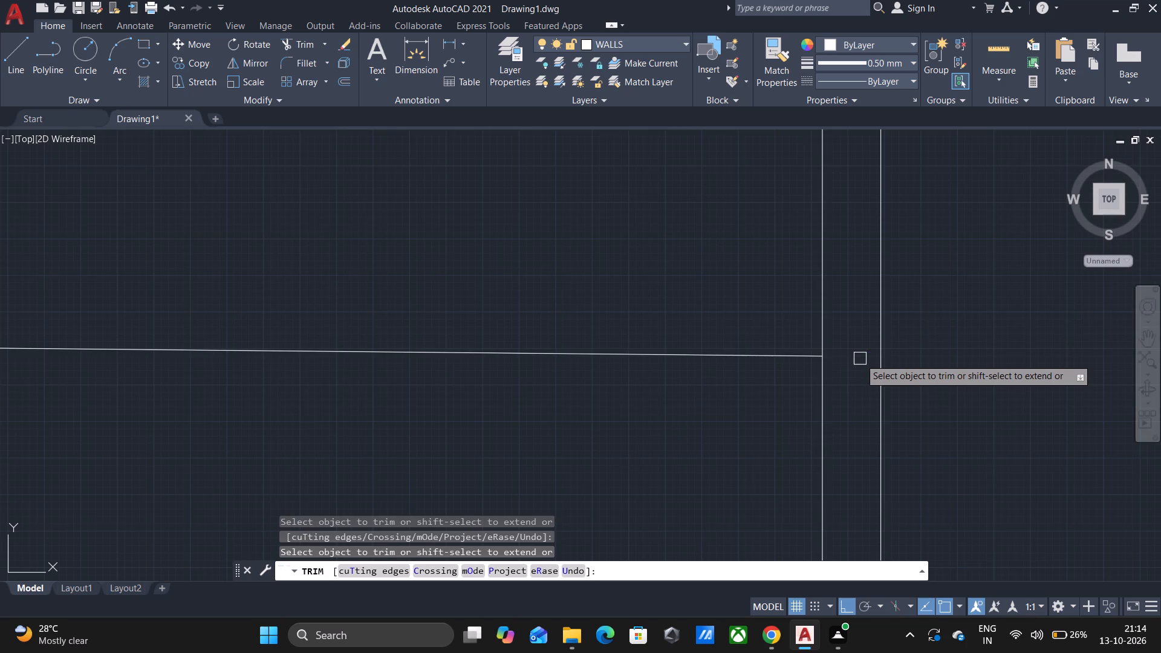
scroll(860, 359, "down", 3)
scroll(659, 299, "down", 2)
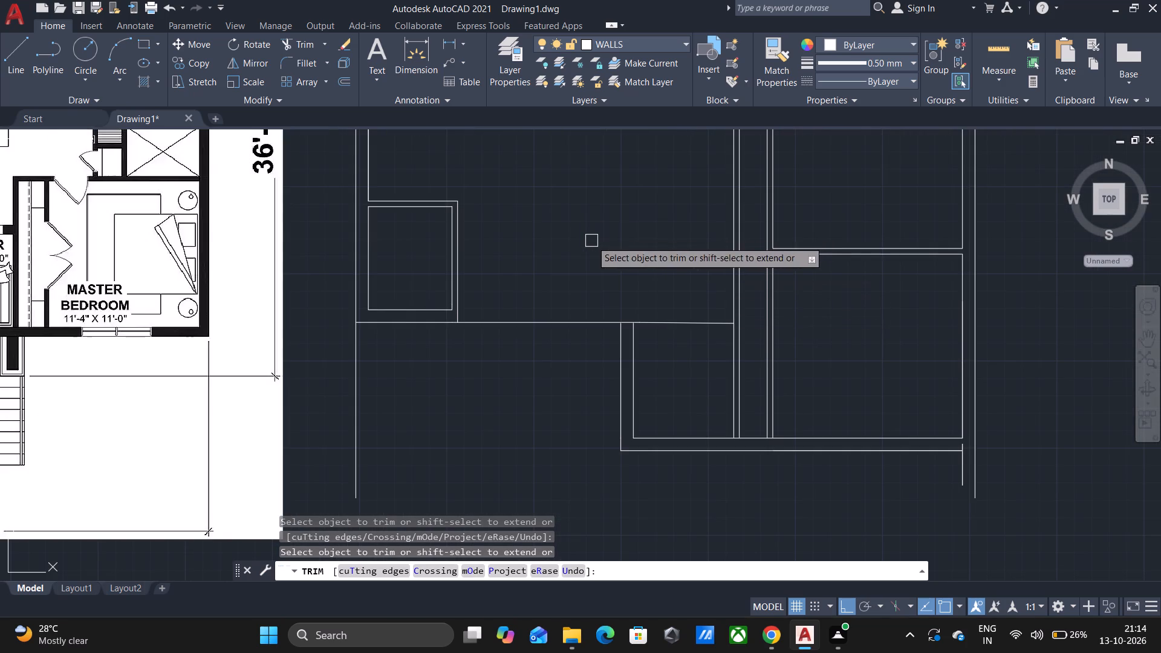
middle_click_drag(590, 241, 623, 252)
middle_click_drag(623, 259, 627, 264)
scroll(625, 263, "down", 1)
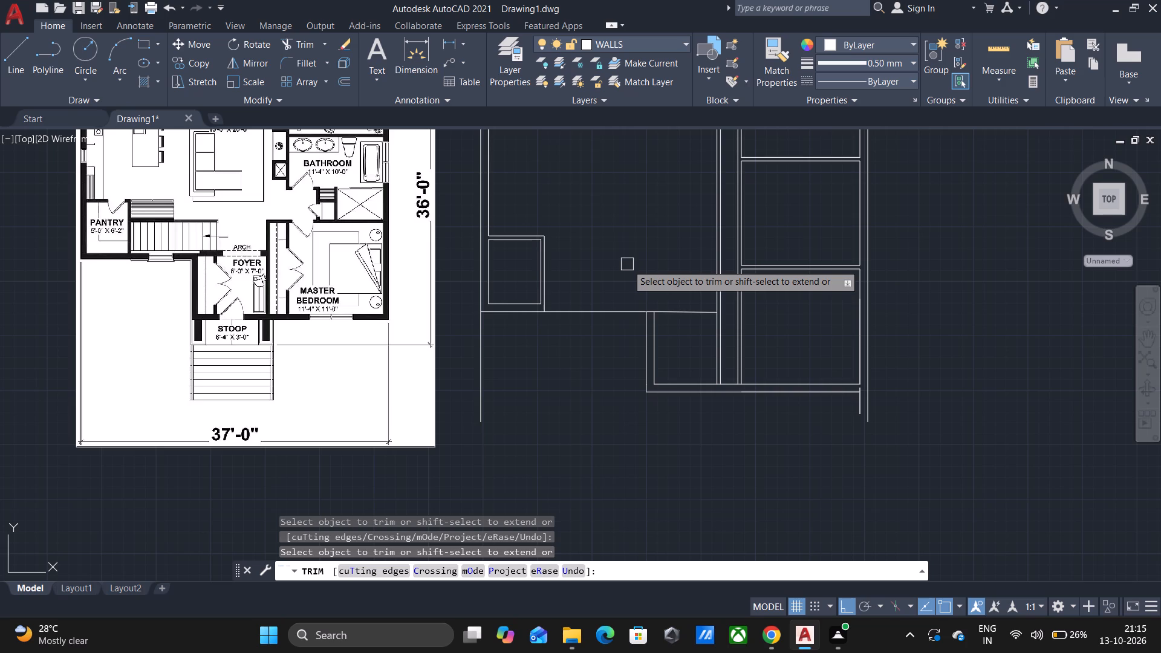
key("Escape")
Offset the exterior south wall line below the pantry 9" northward to form the wall's inner face.
key("o")
key("Return")
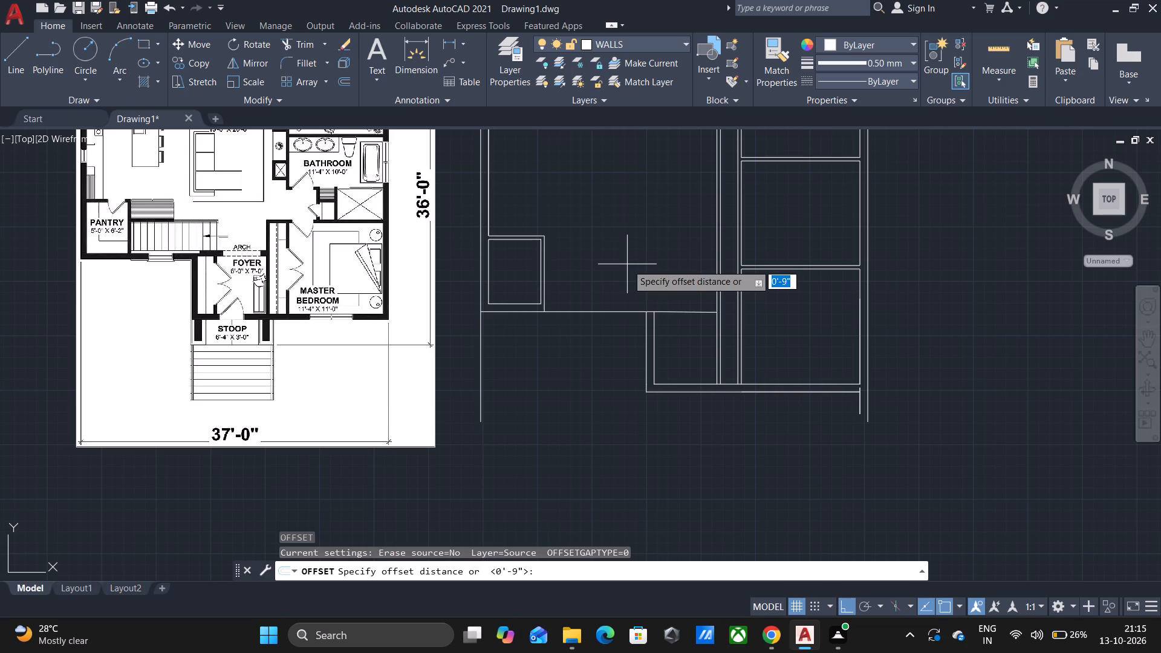
key("Return")
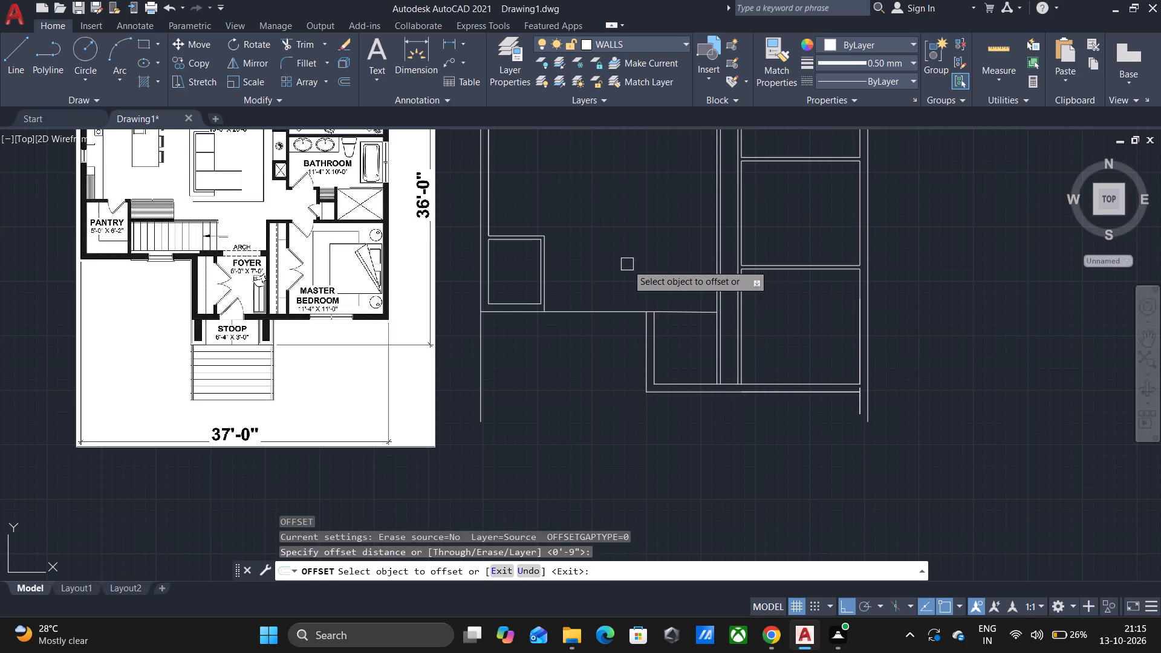
left_click(601, 312)
left_click(599, 285)
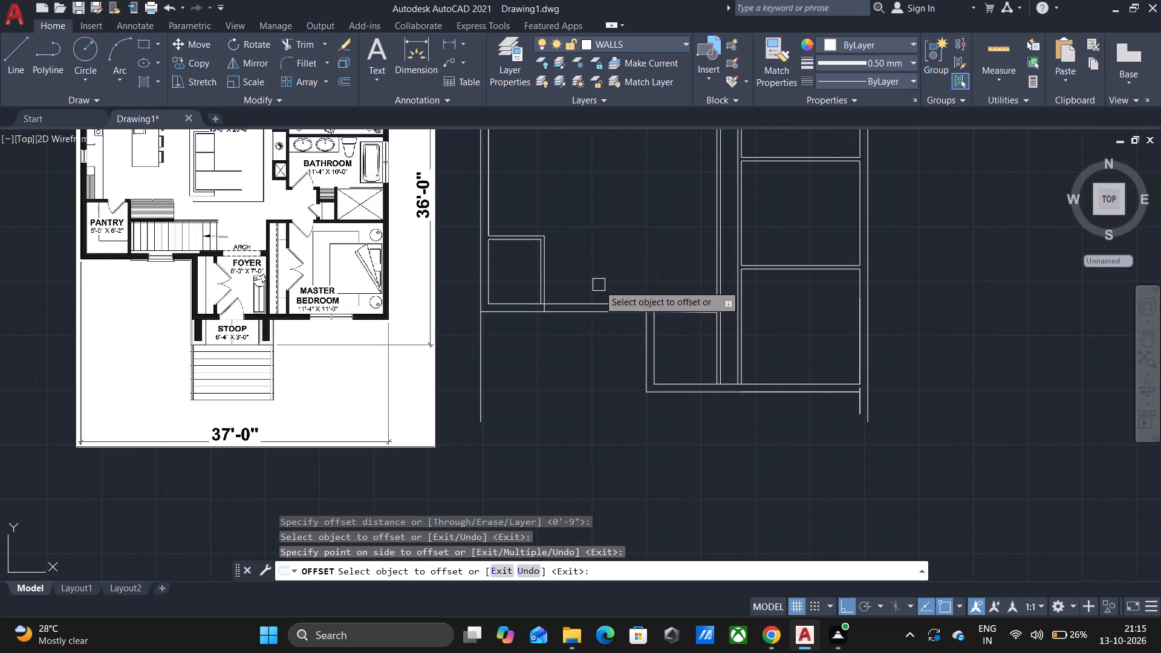
key("Escape")
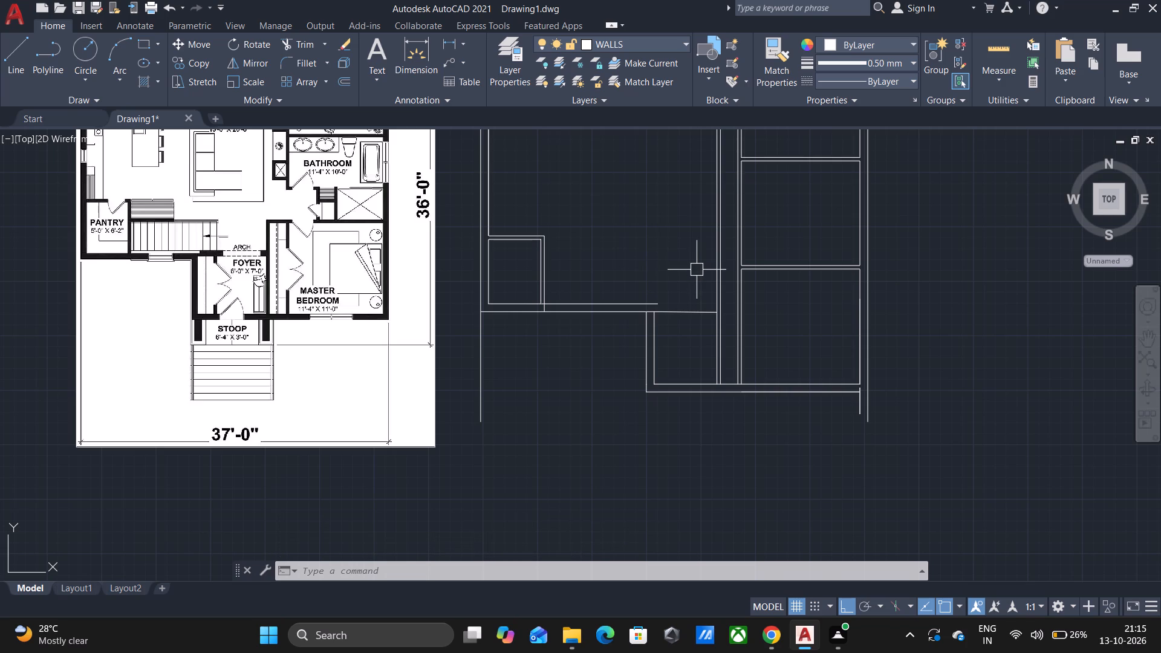
Draw a short vertical line from the offset wall line's east end southward past the foyer's north line.
middle_click_drag(669, 259, 667, 252)
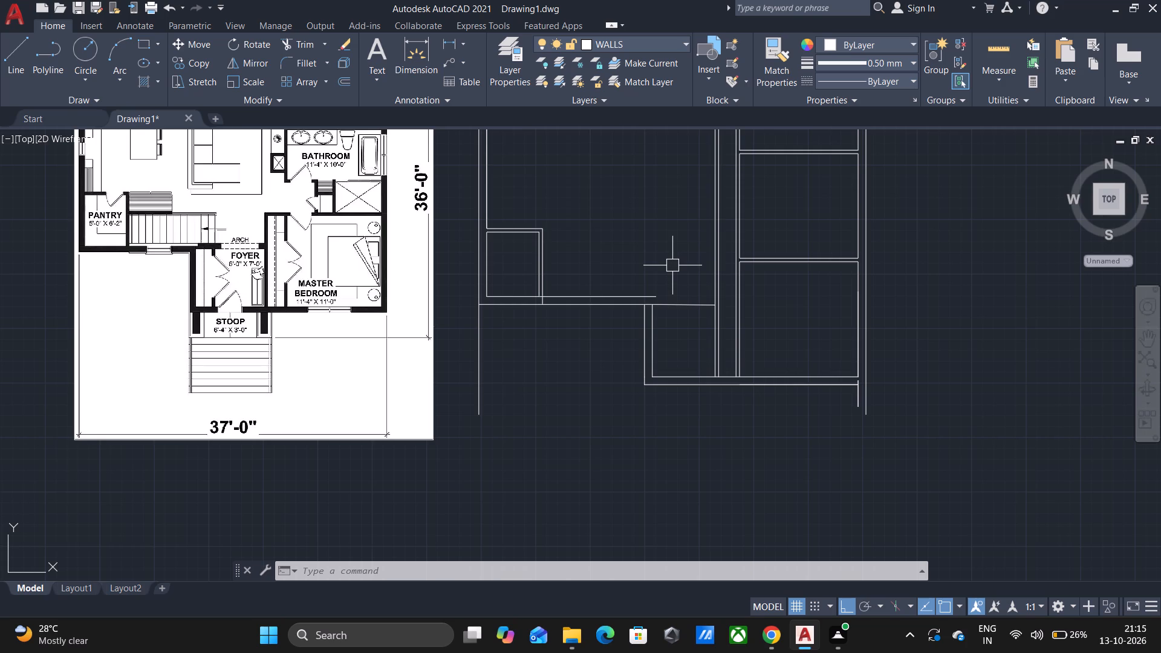
scroll(672, 265, "up", 1)
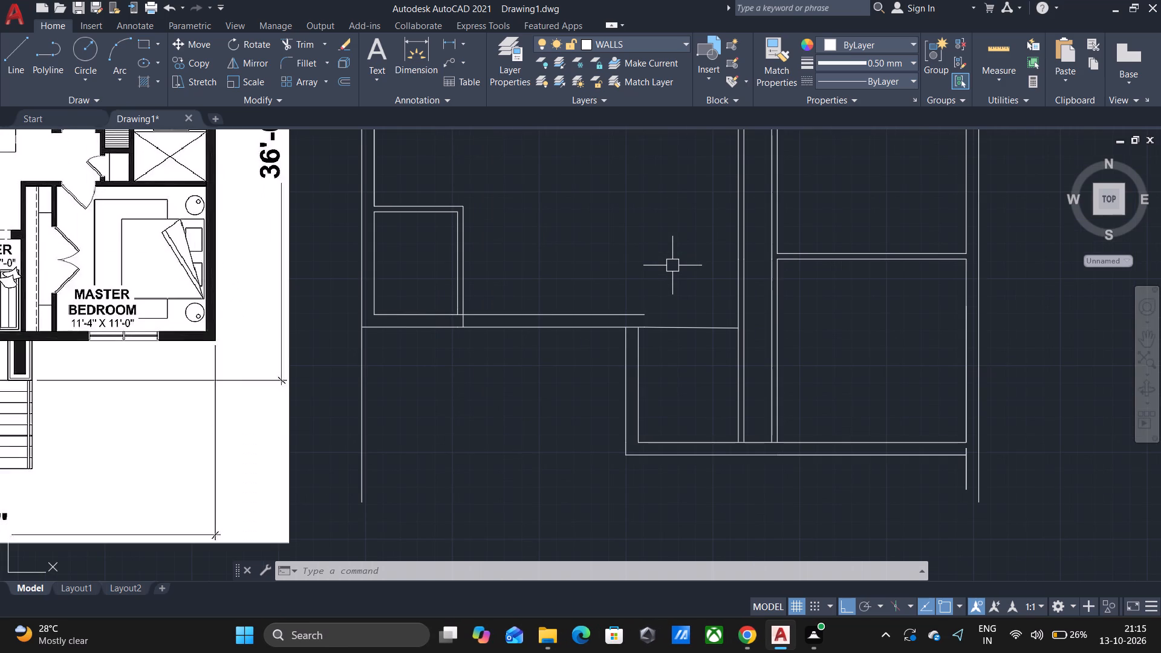
key("l")
key("Return")
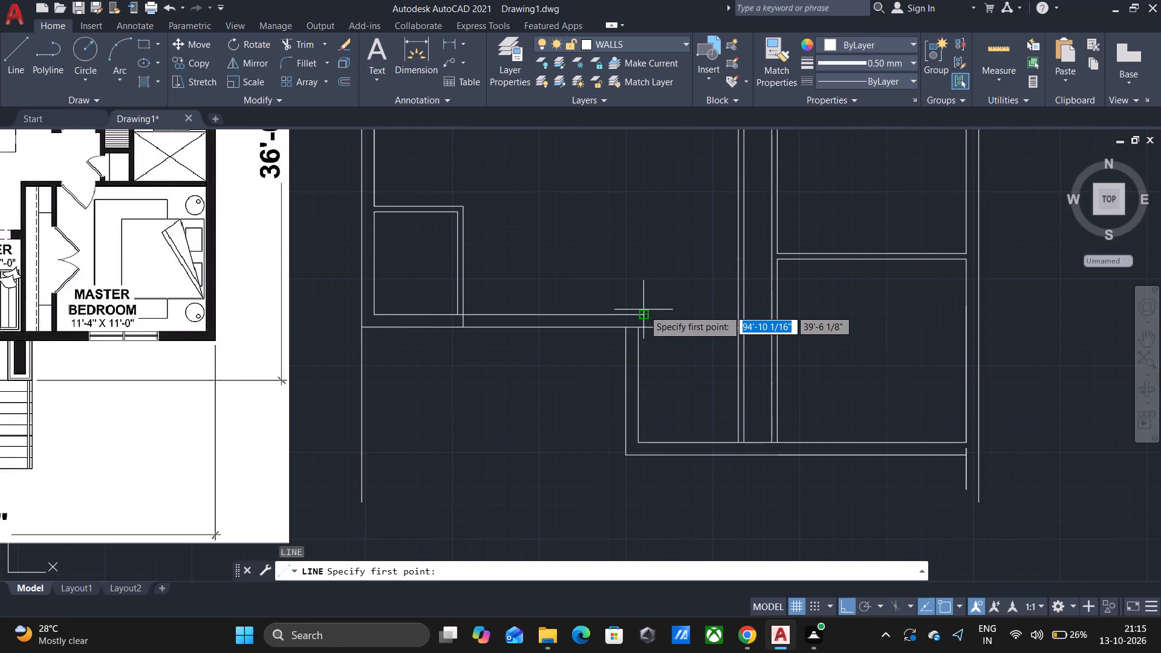
left_click(643, 310)
left_click(653, 343)
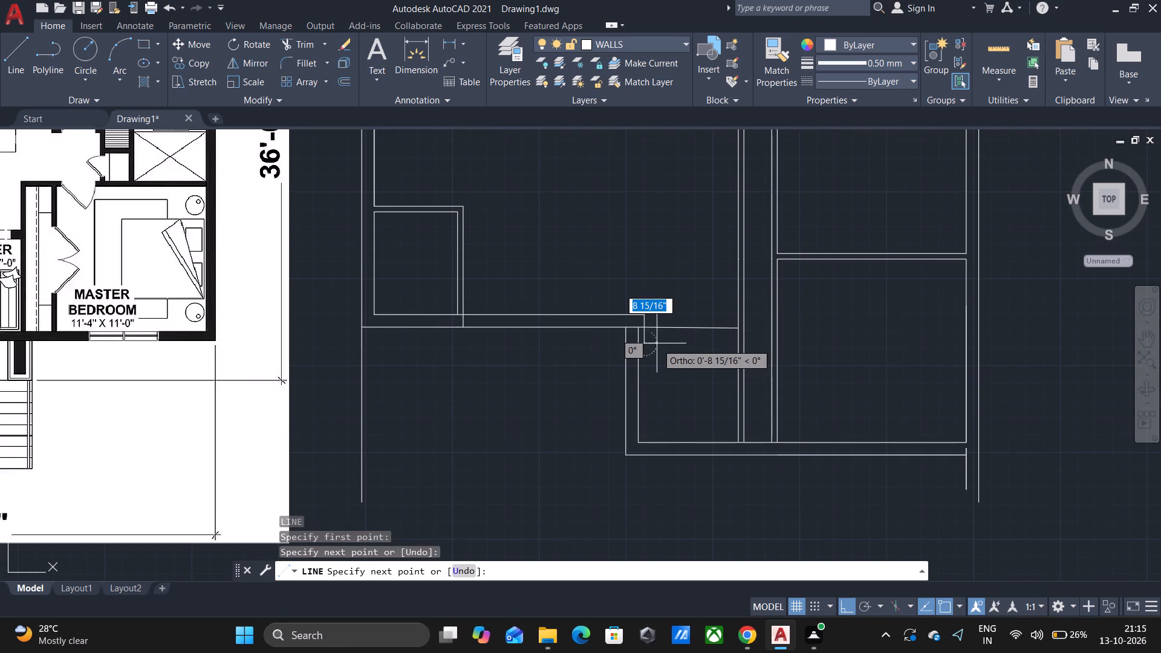
key("Escape")
Trim the short vertical line's overhang south of the foyer's north line and the horizontal segment between the foyer's west wall lines.
type("TR")
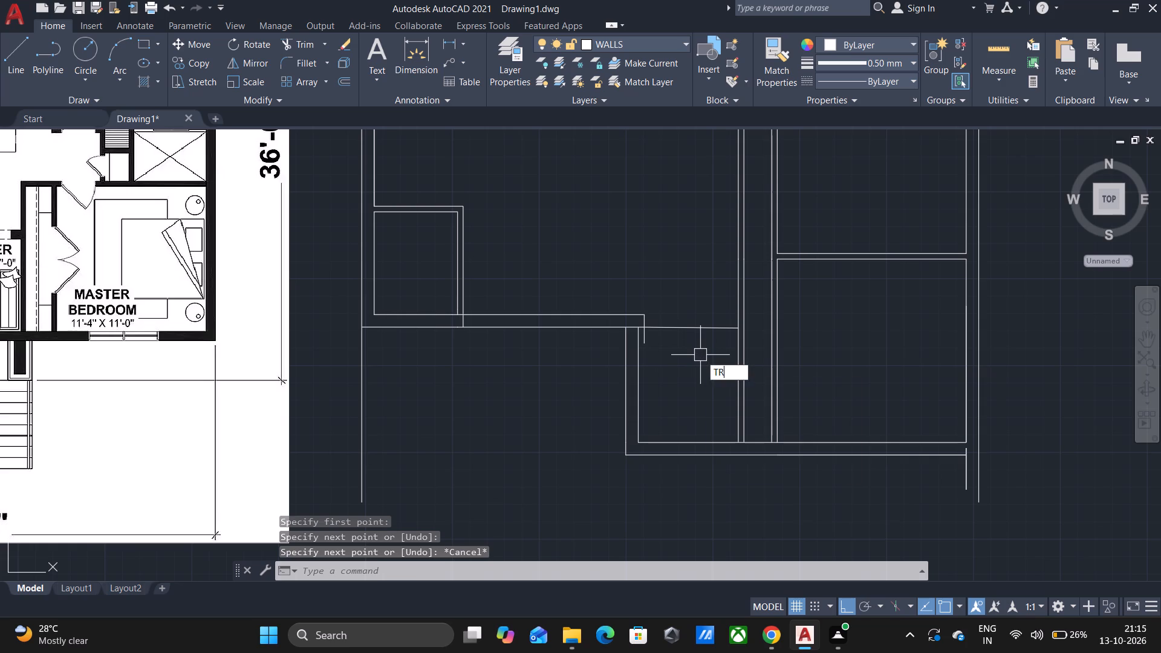
key("Return")
key("Return")
scroll(675, 339, "up", 2)
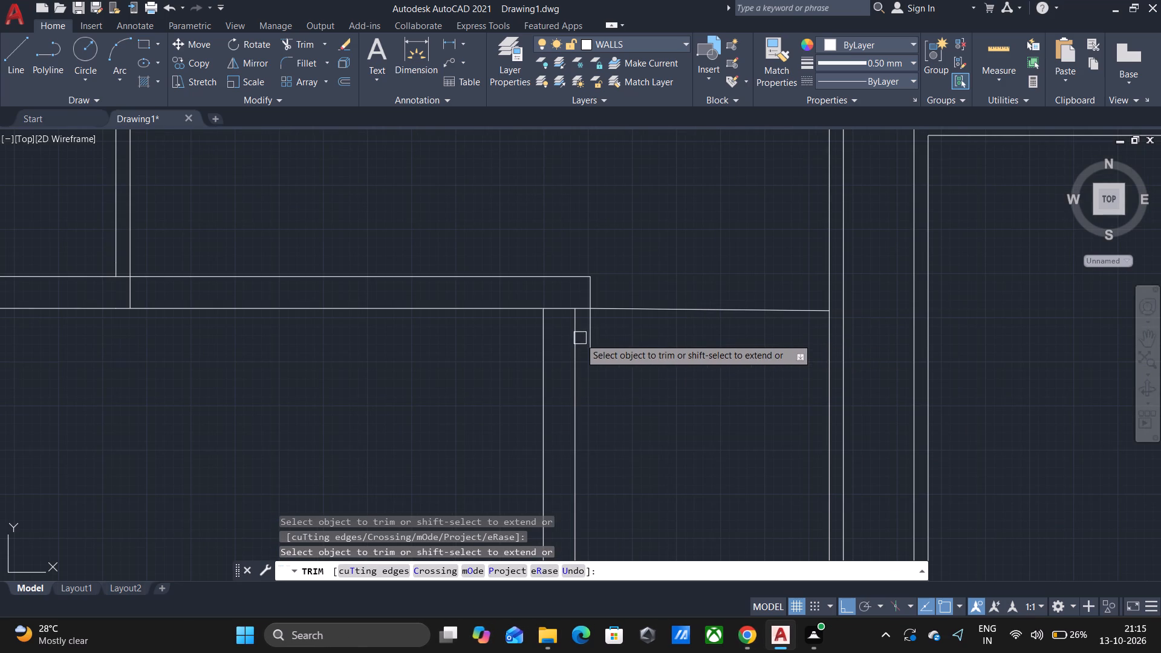
left_click(591, 330)
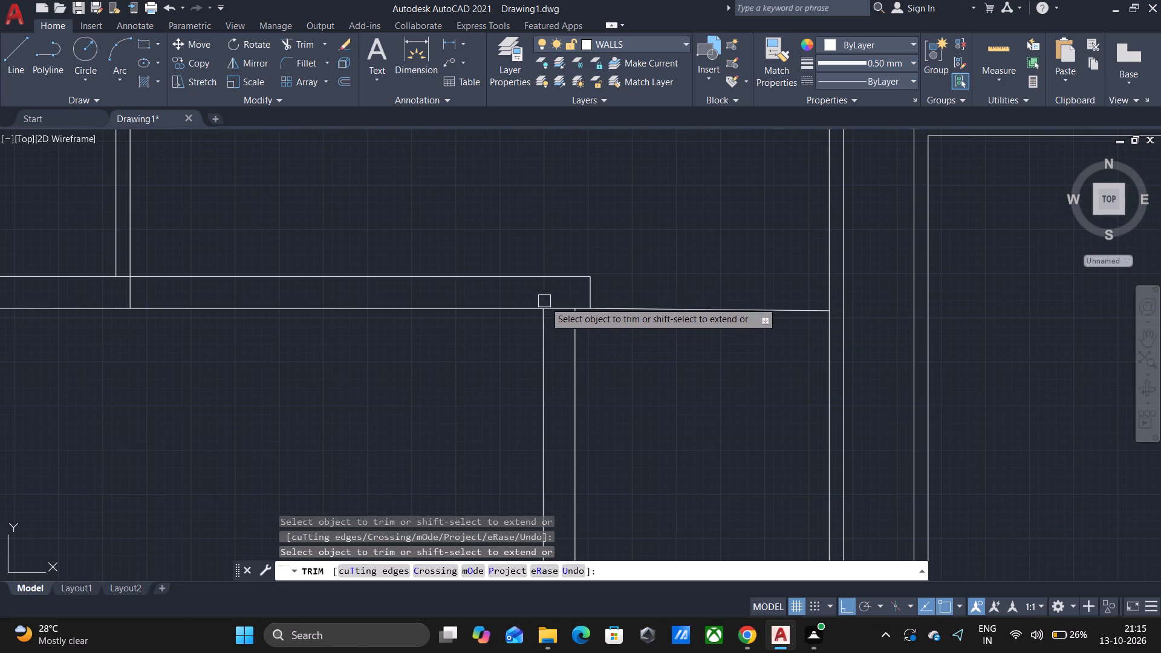
left_click(556, 309)
scroll(648, 227, "down", 1)
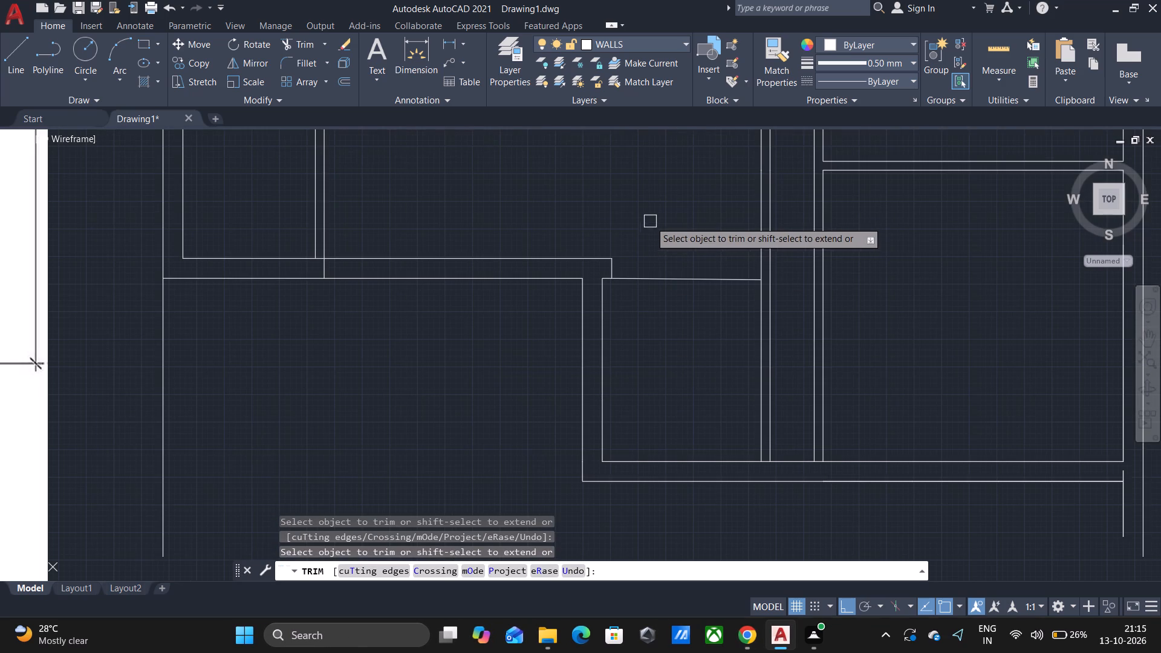
middle_click_drag(650, 221, 650, 261)
scroll(650, 261, "down", 1)
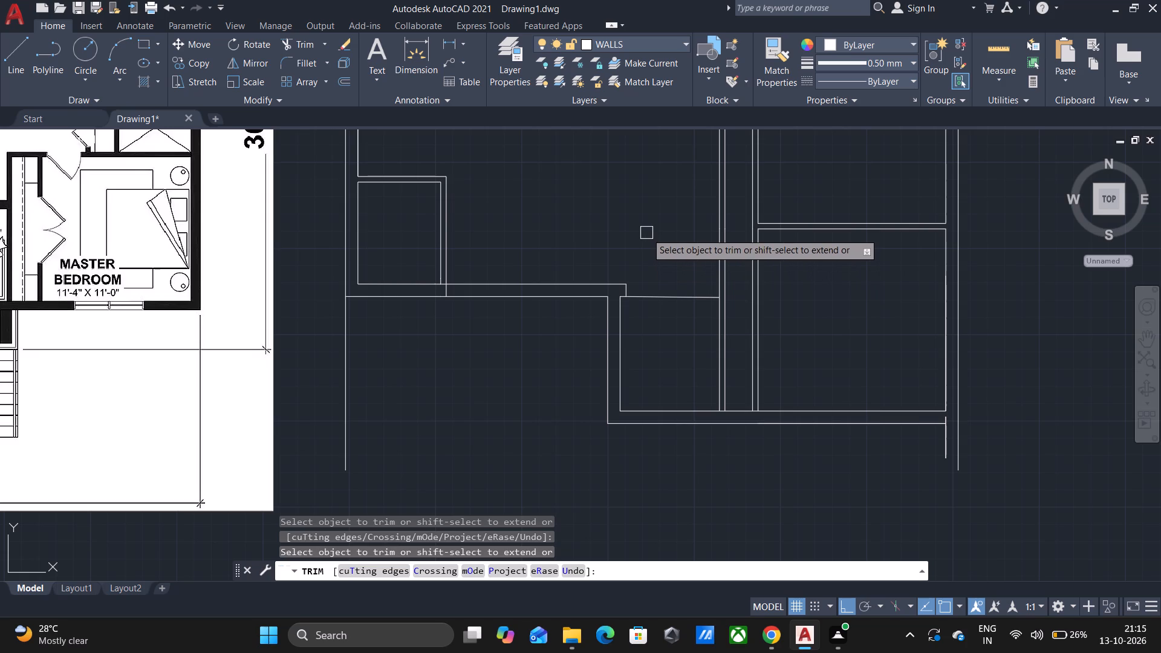
key("Escape")
Trim the pantry's outer east wall line inside the south wall and the inner south line between the pantry's east wall lines.
scroll(647, 233, "down", 1)
middle_click_drag(647, 233, 631, 258)
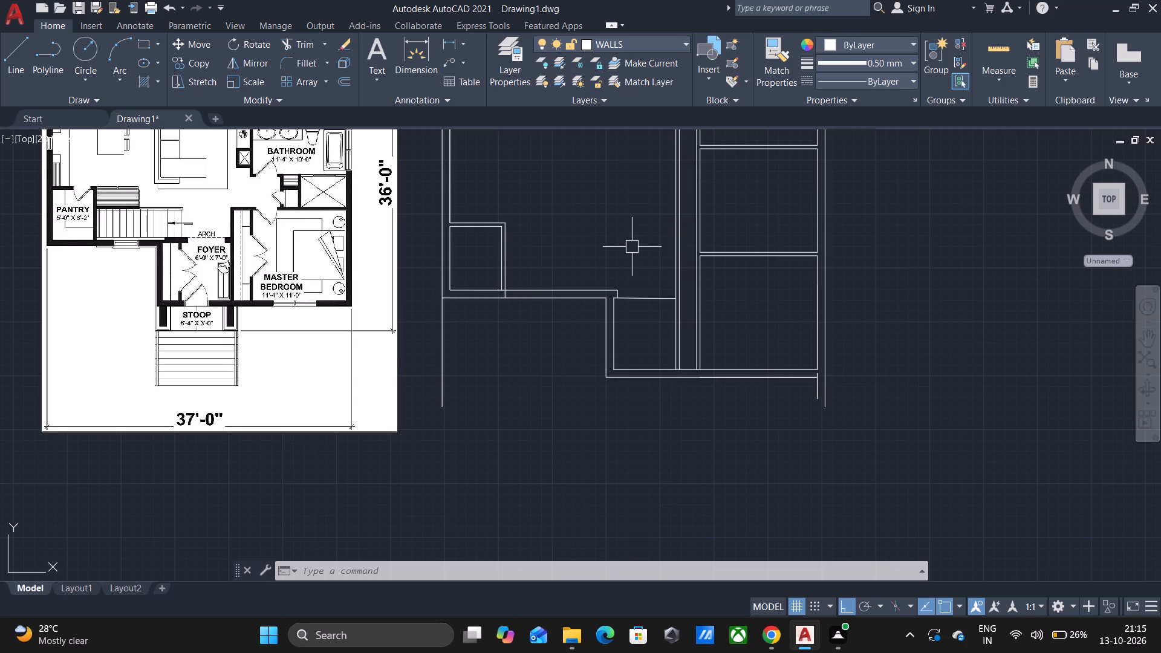
key("space")
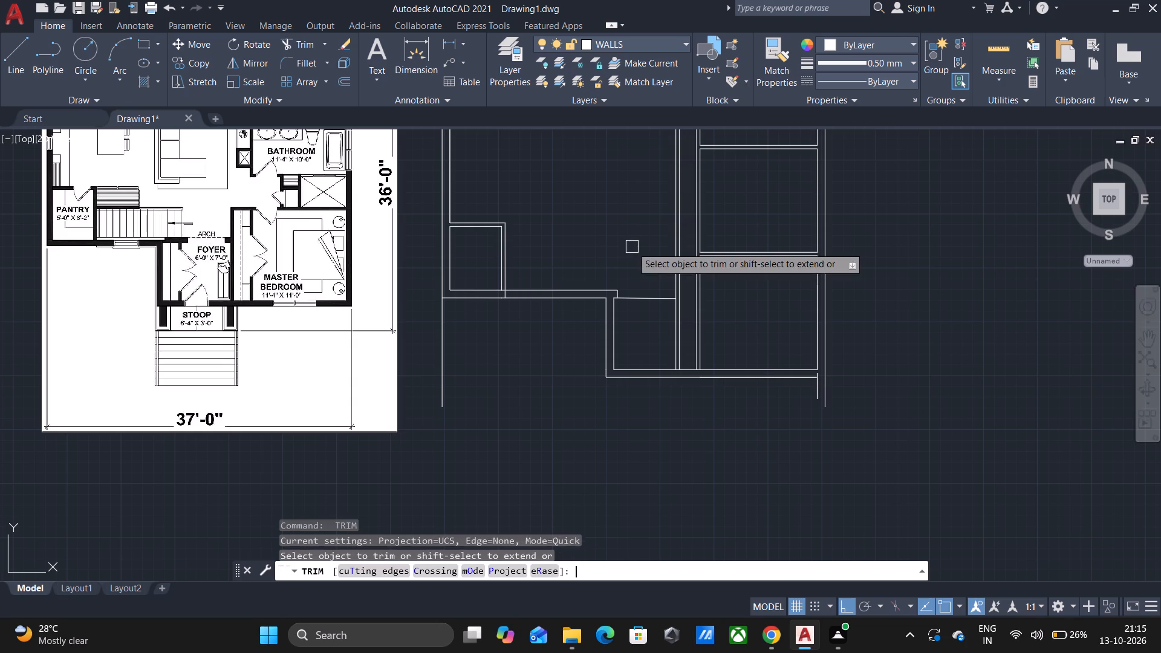
scroll(558, 295, "up", 3)
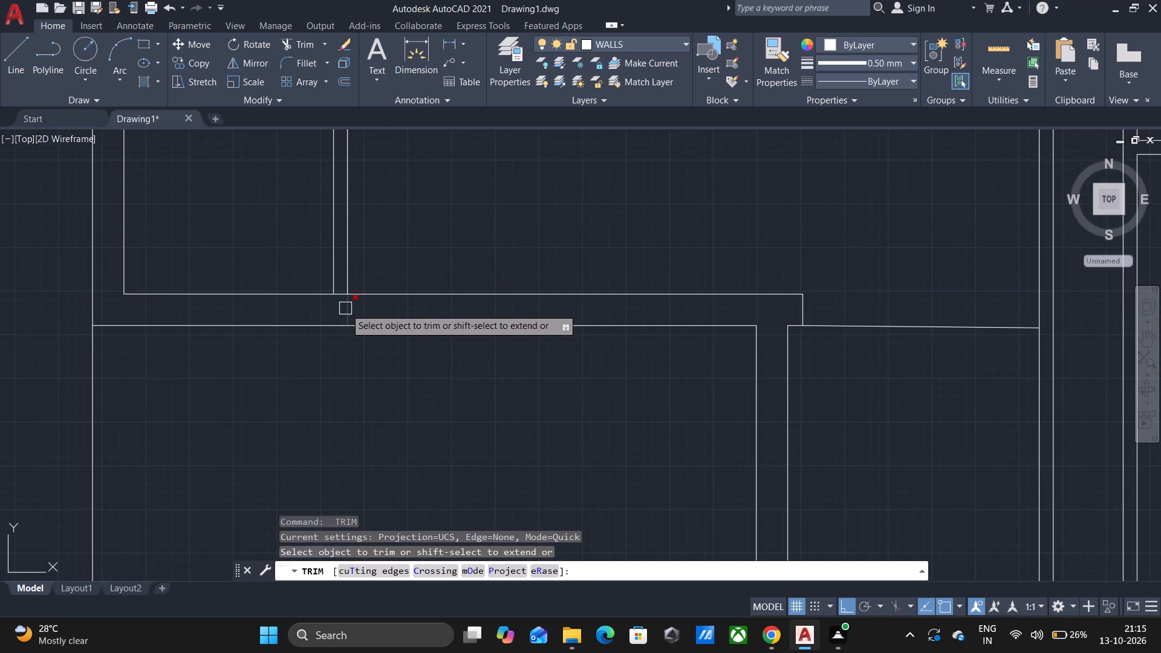
left_click(345, 309)
scroll(328, 292, "up", 2)
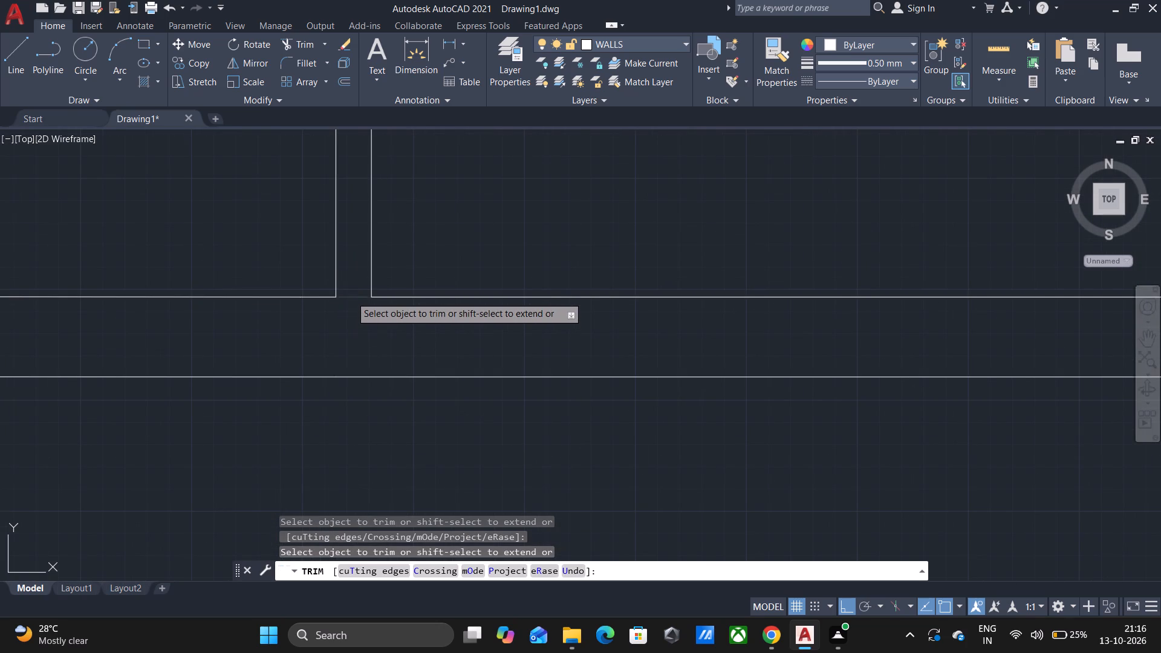
left_click(351, 296)
scroll(351, 296, "down", 2)
scroll(493, 218, "down", 2)
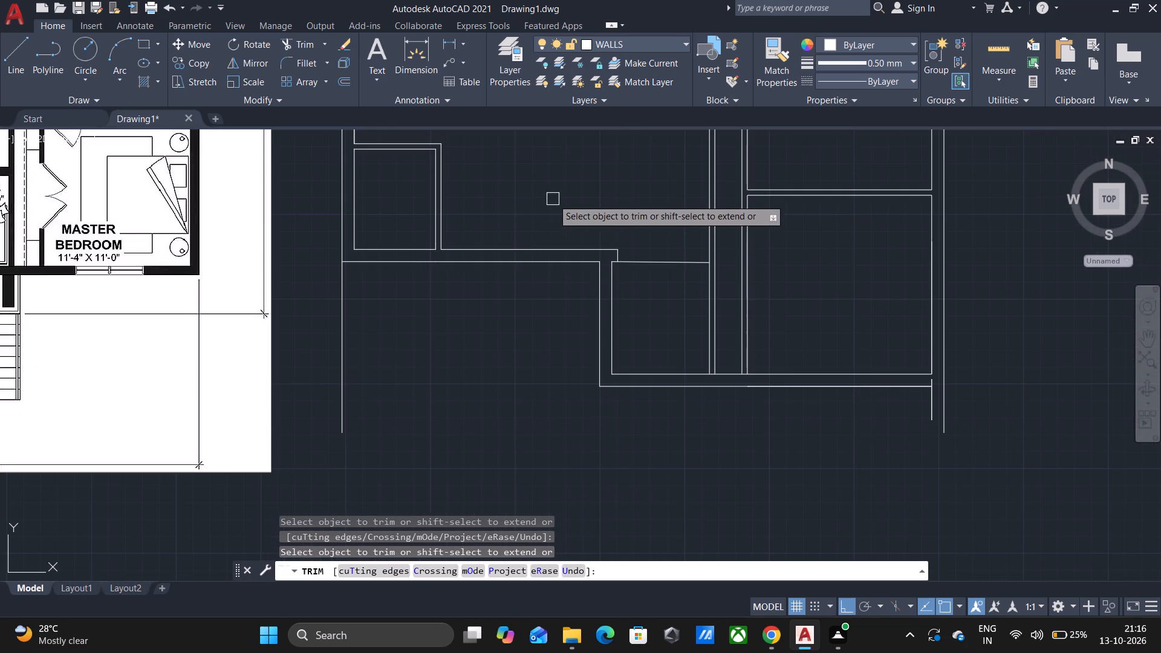
middle_click_drag(553, 199, 546, 227)
key("Escape")
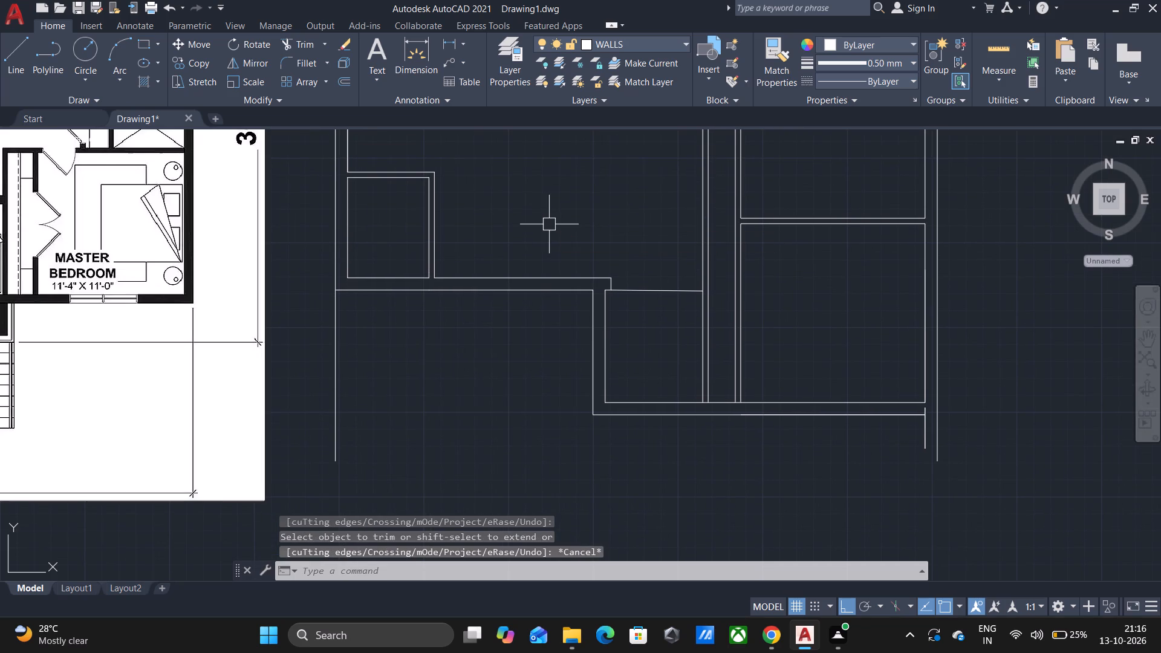
Offset the foyer's north wall line 9" northward.
key("o")
key("Return")
key("Return")
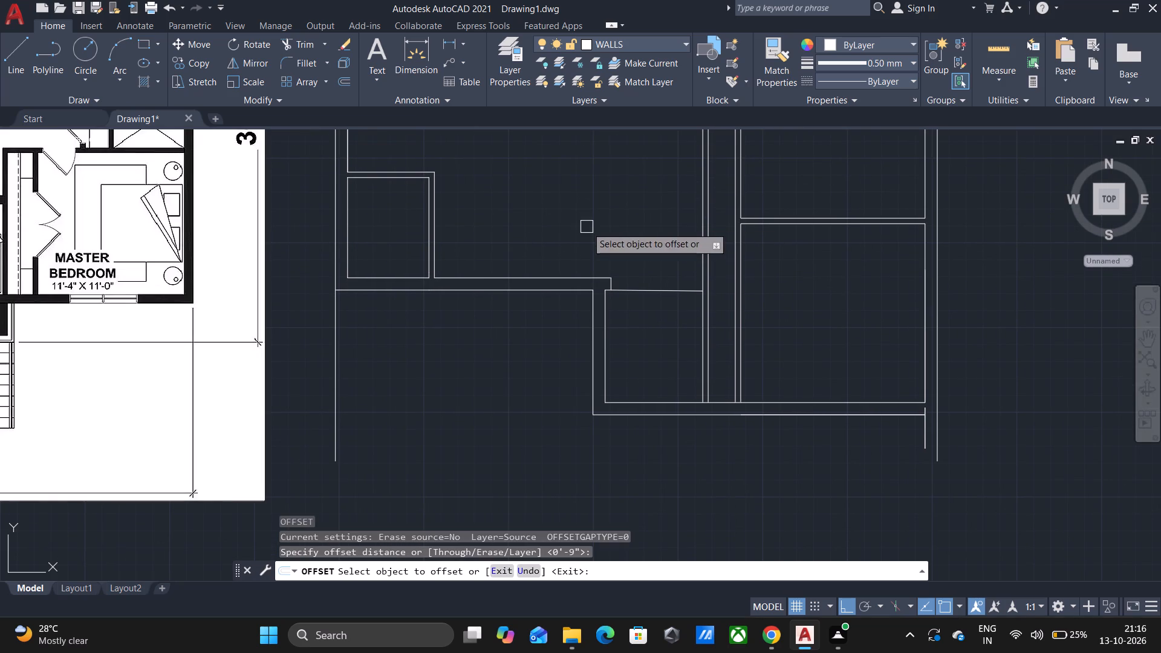
left_click(637, 294)
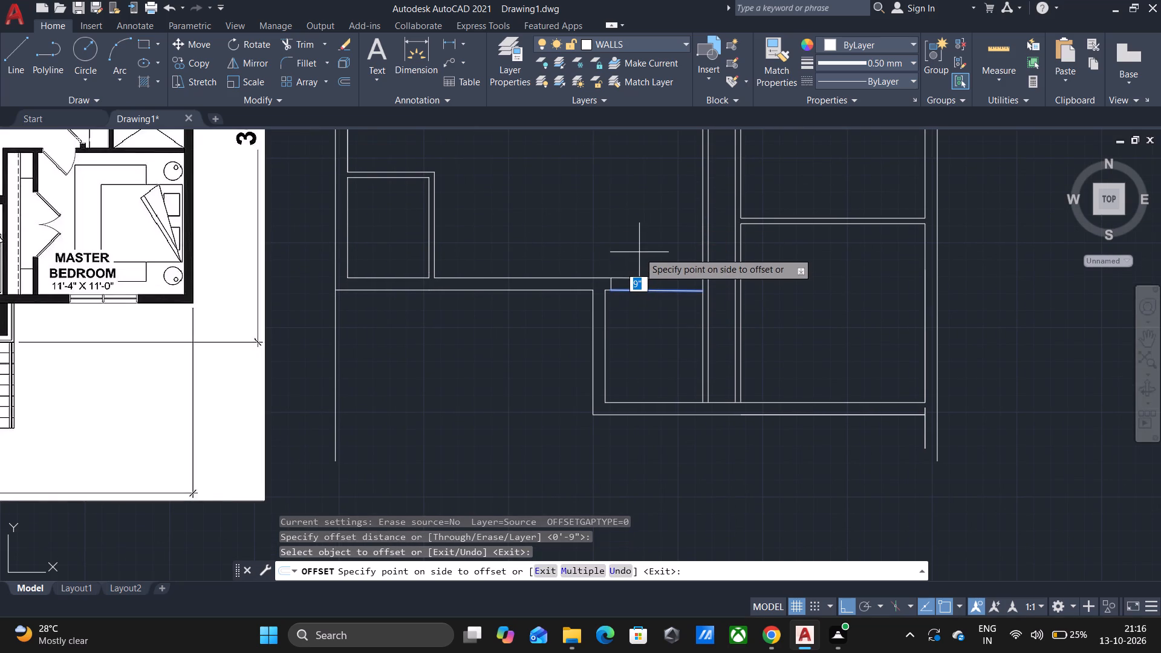
left_click(639, 252)
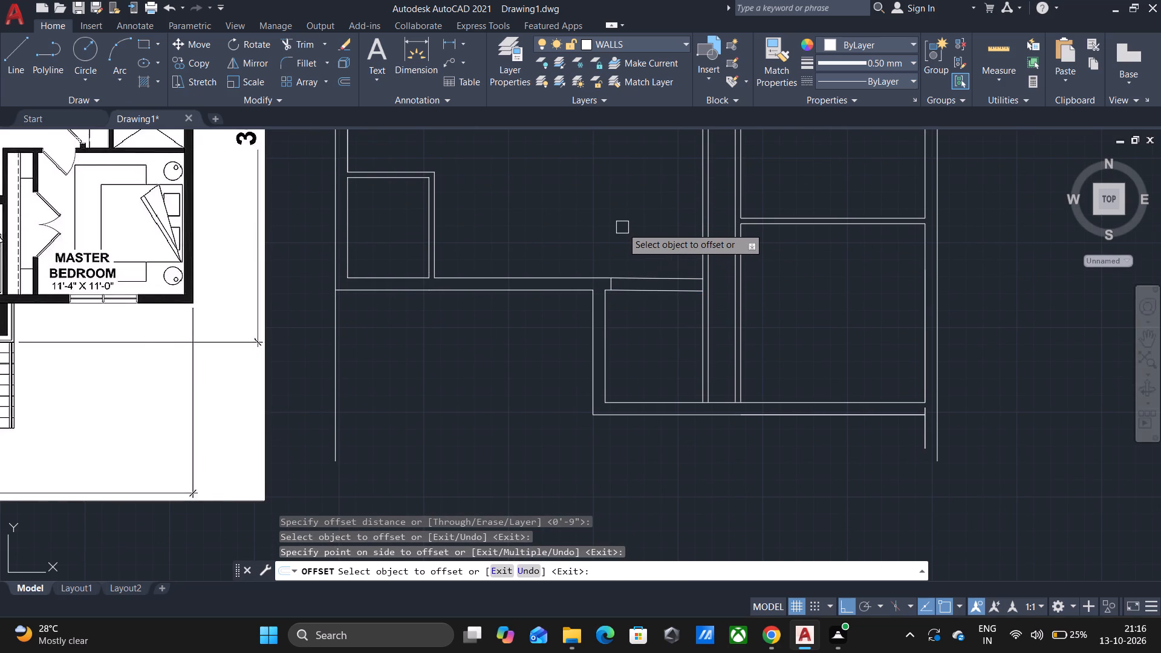
scroll(622, 227, "down", 1)
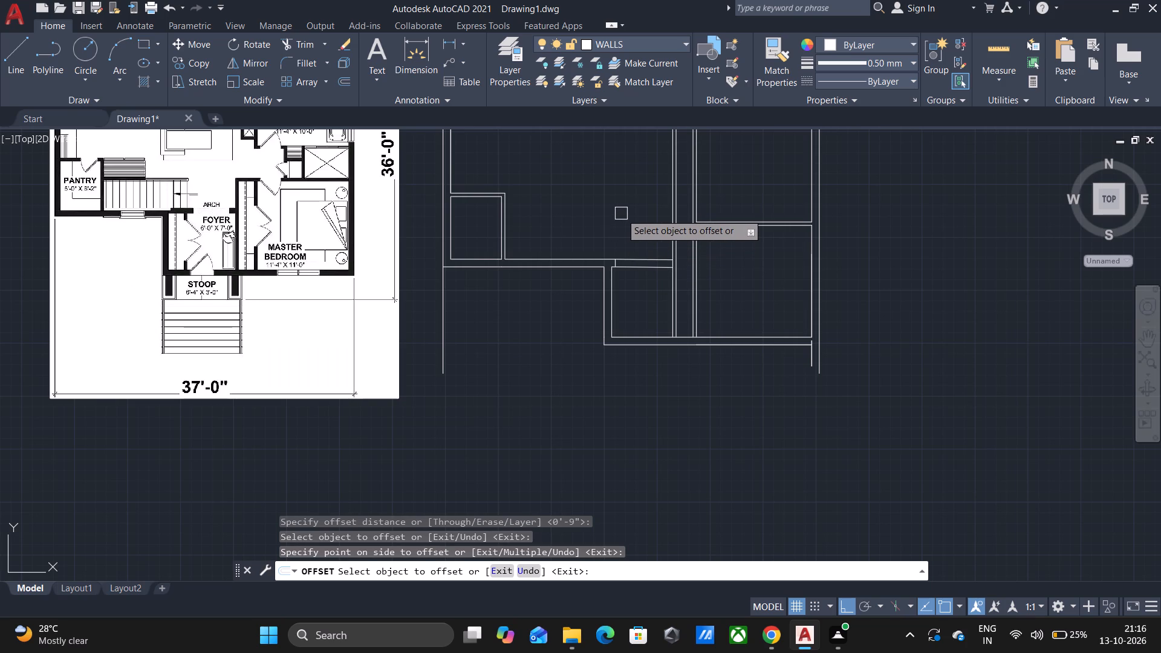
key("Escape")
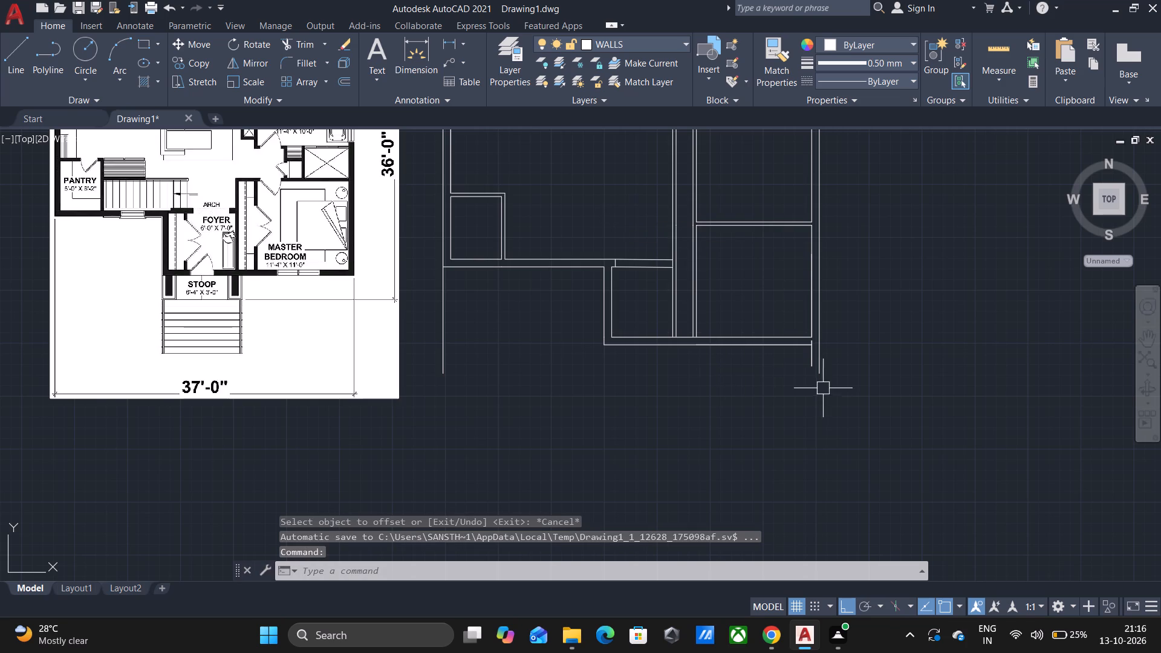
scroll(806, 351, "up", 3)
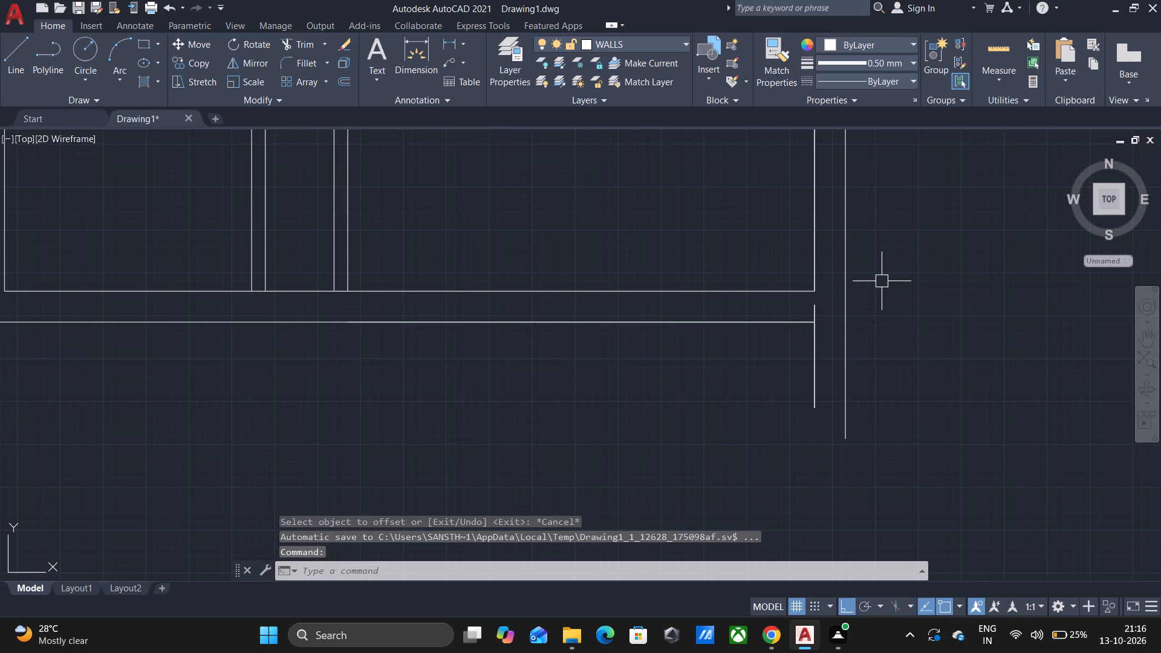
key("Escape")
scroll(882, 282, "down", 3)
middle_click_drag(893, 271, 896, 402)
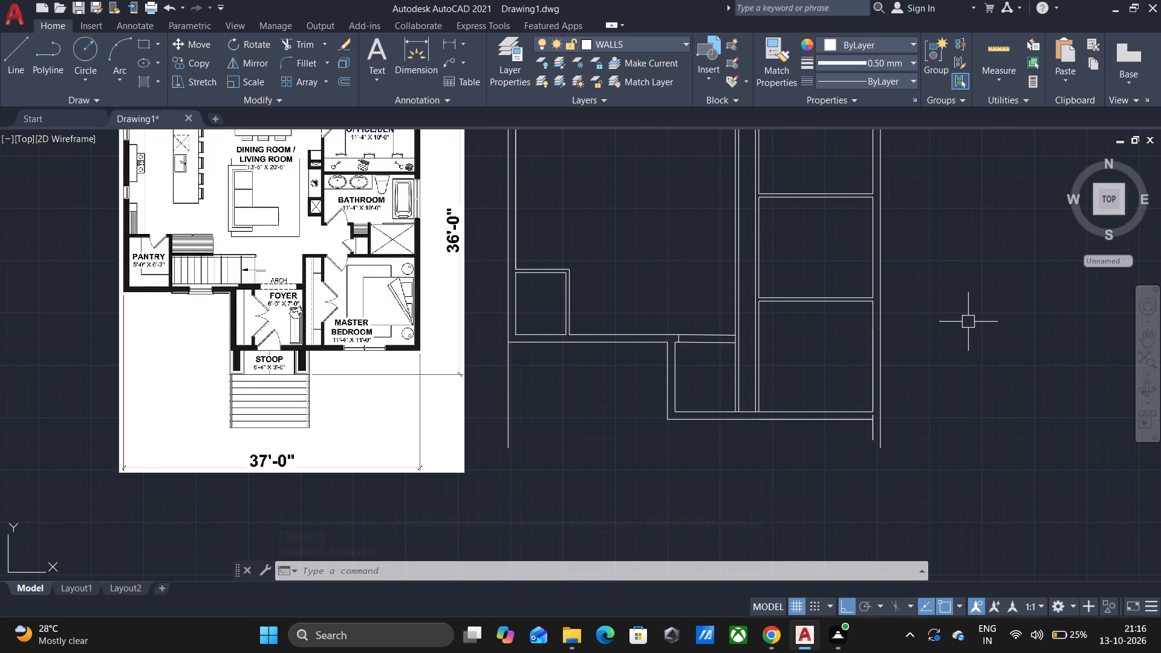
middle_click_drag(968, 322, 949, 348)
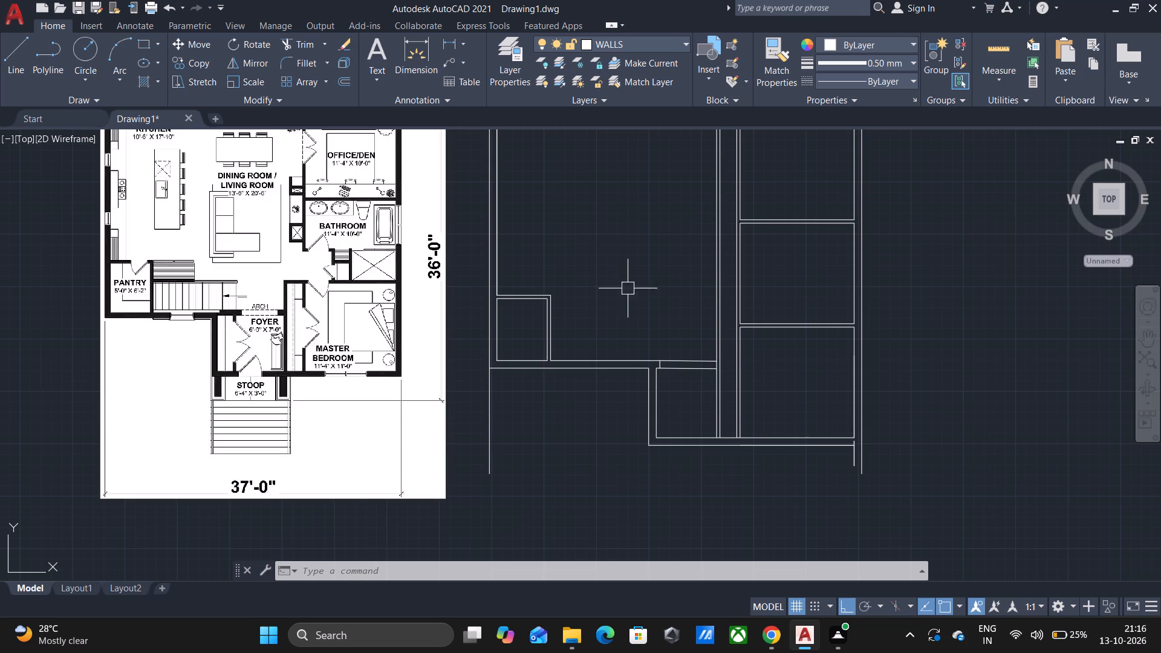
Stretch the west end of the master bedroom's upper north wall line about 3'-5" westward, past the foyer's east wall lines.
middle_click_drag(619, 207, 599, 199)
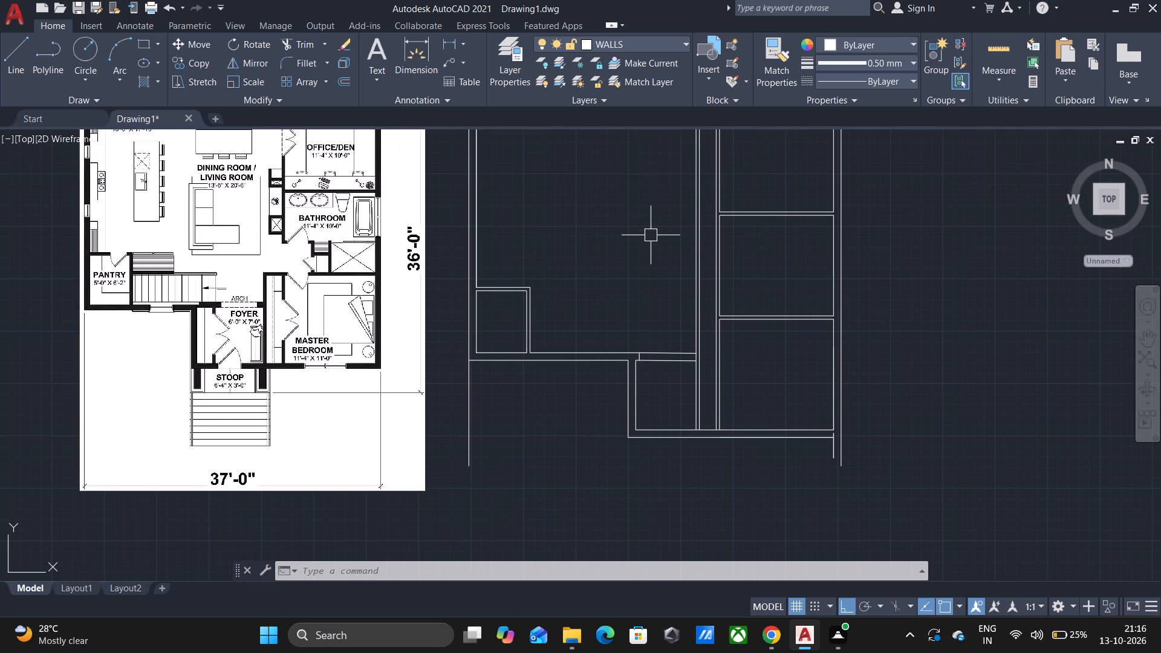
middle_click_drag(652, 236, 639, 222)
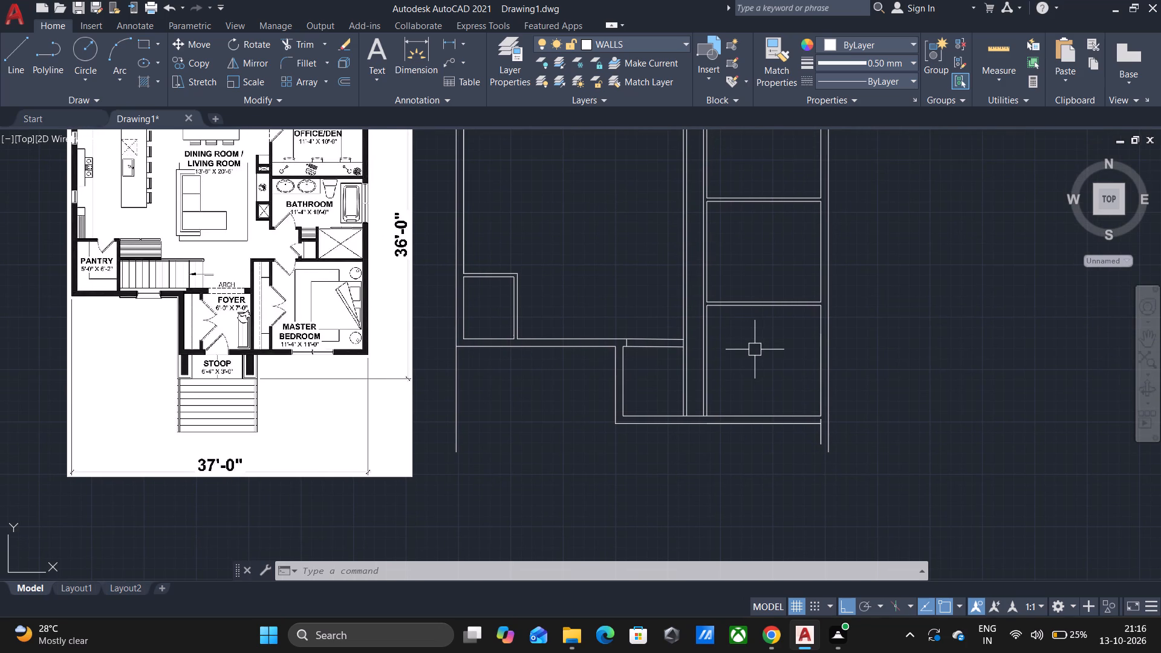
scroll(755, 349, "up", 1)
scroll(745, 252, "up", 1)
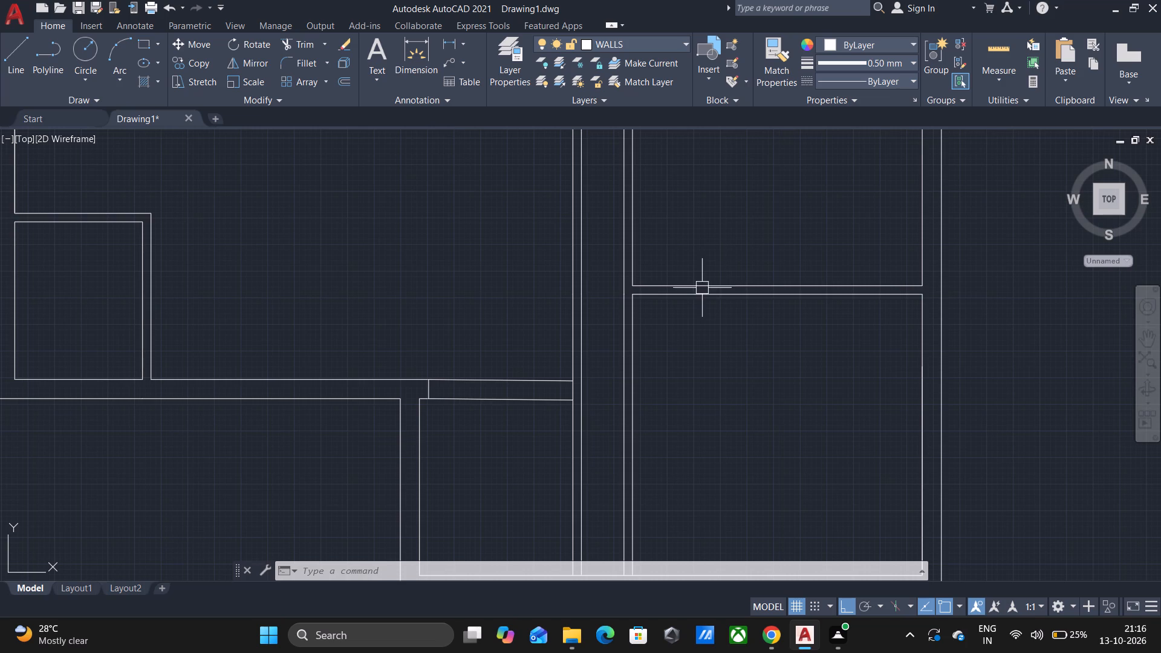
left_click(697, 284)
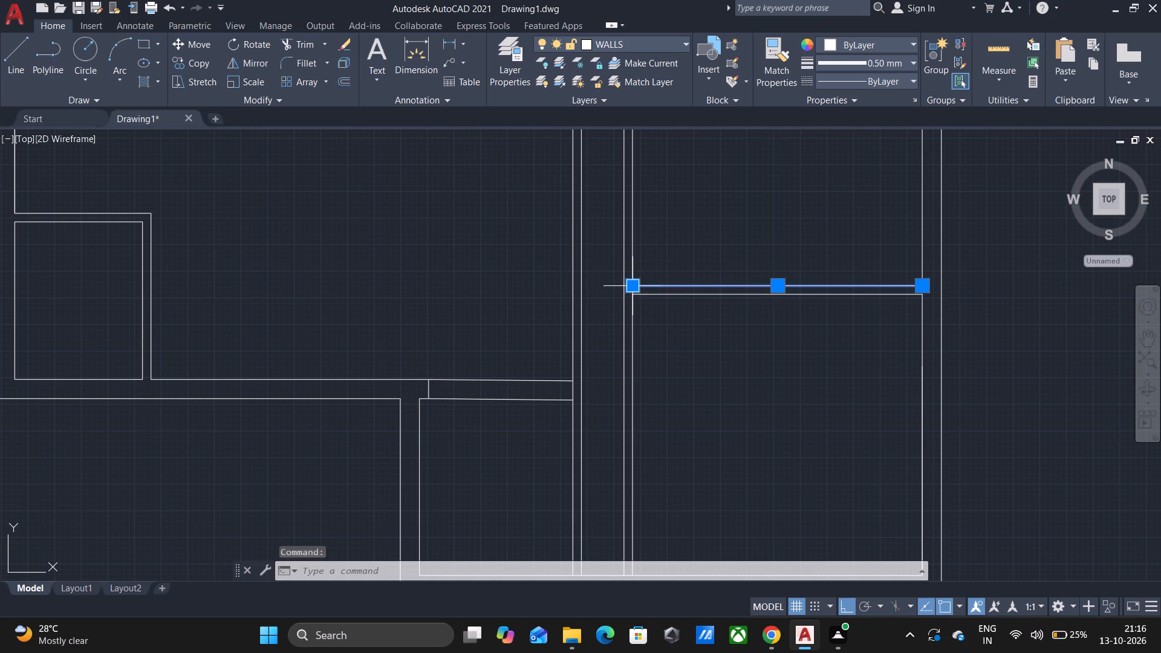
left_click(637, 288)
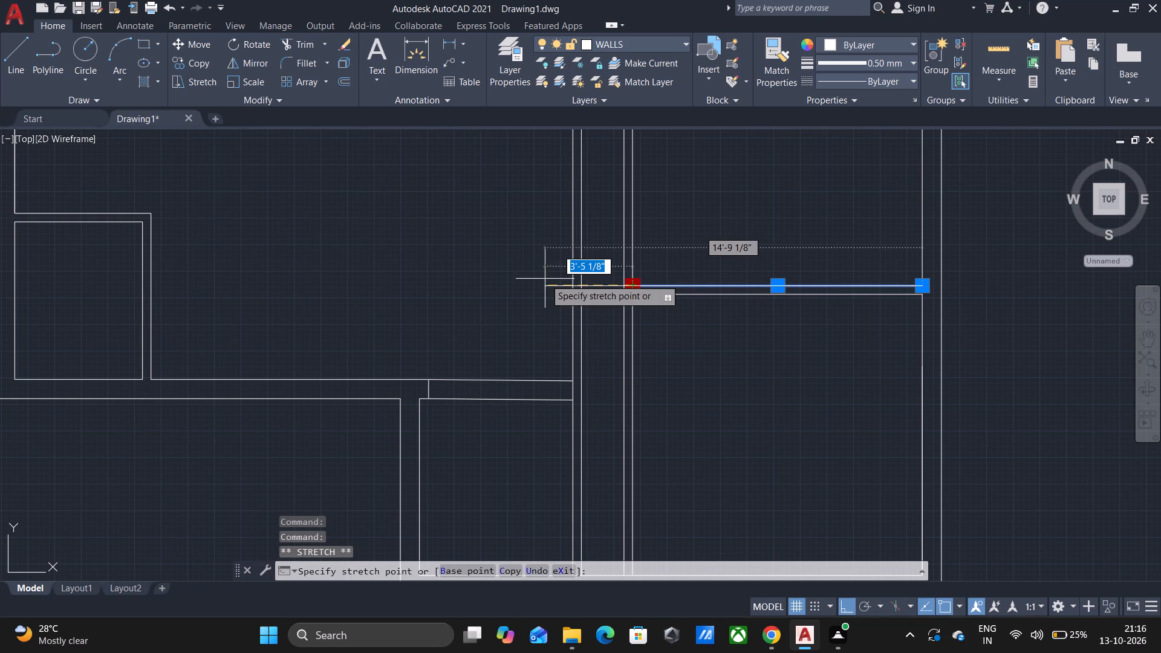
left_click(545, 279)
key("Escape")
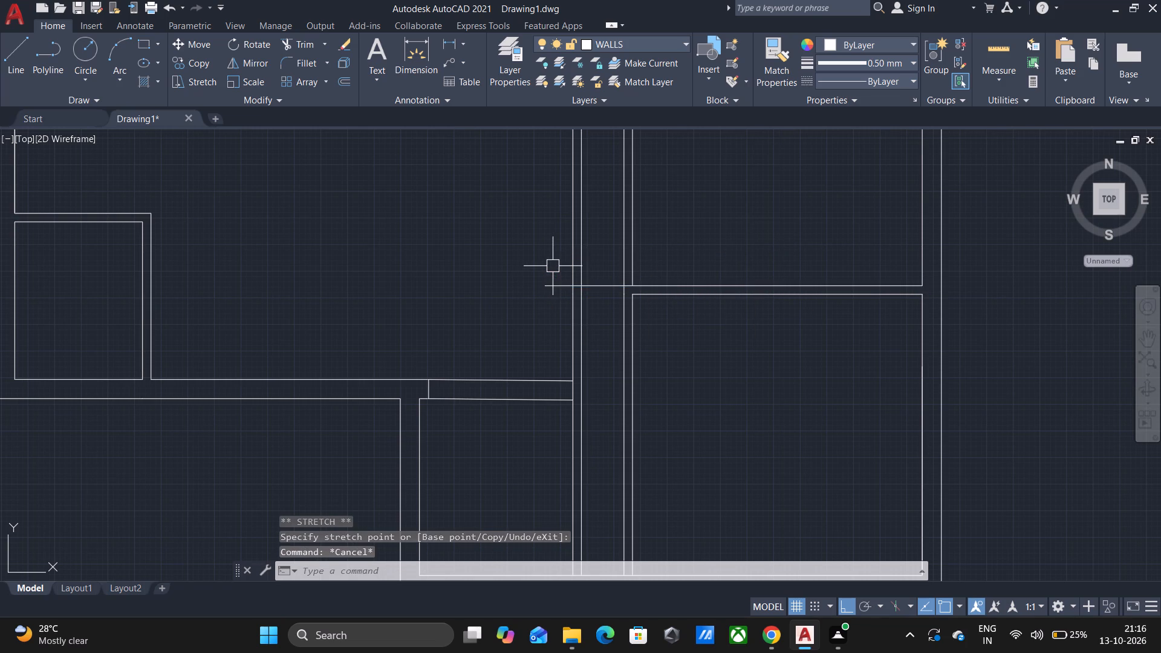
Trim the stretched line's overhang west of the foyer's outermost east wall line.
scroll(690, 268, "down", 1)
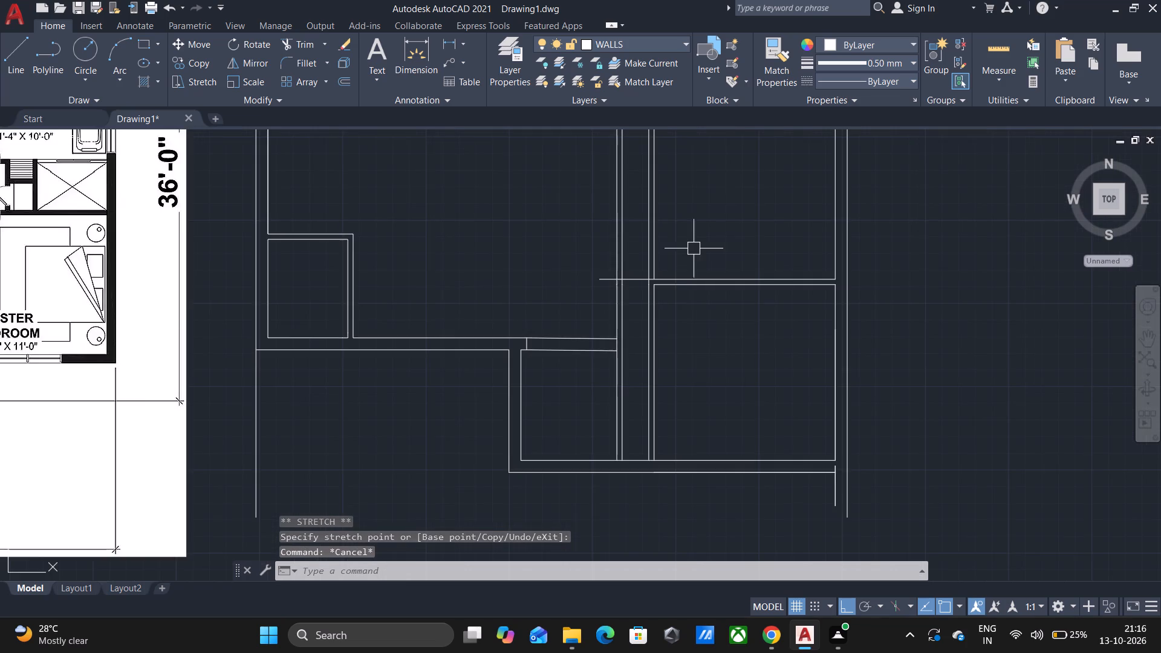
scroll(694, 239, "down", 2)
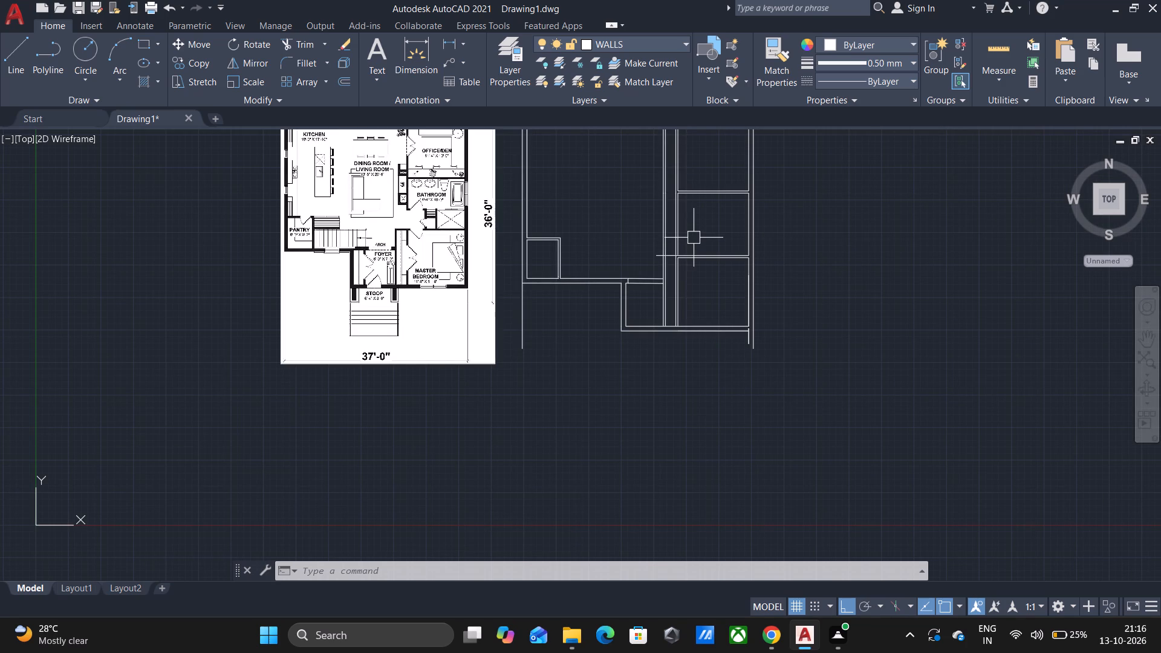
key("Escape")
type("TR")
key("Return")
key("Return")
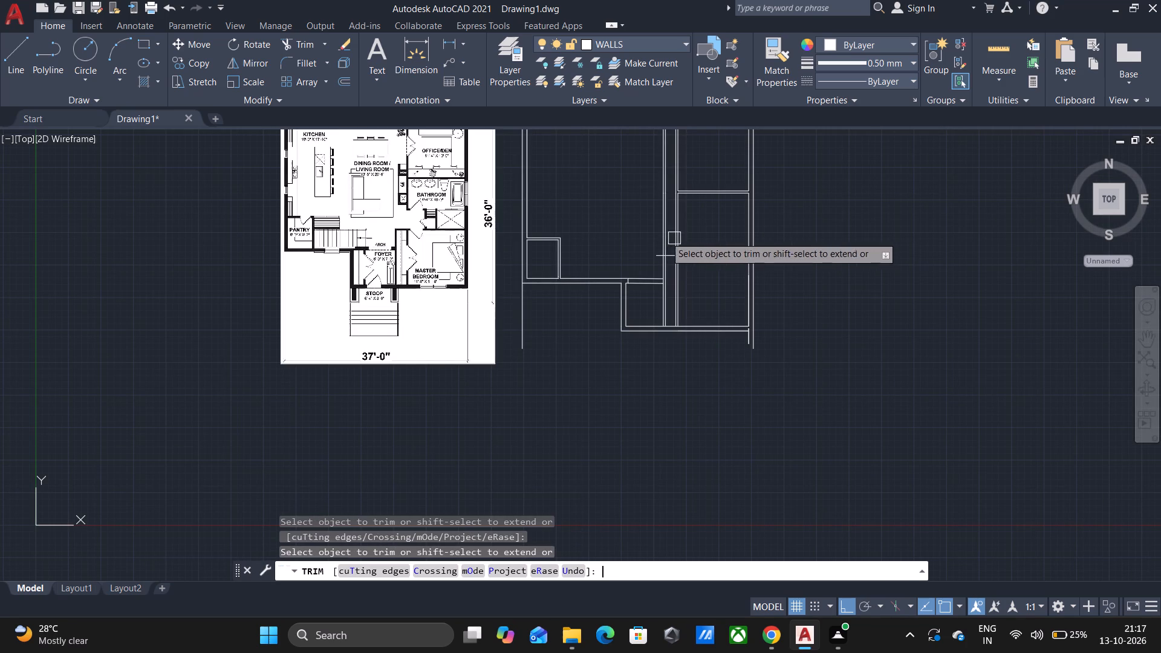
scroll(651, 259, "up", 2)
left_click(660, 247)
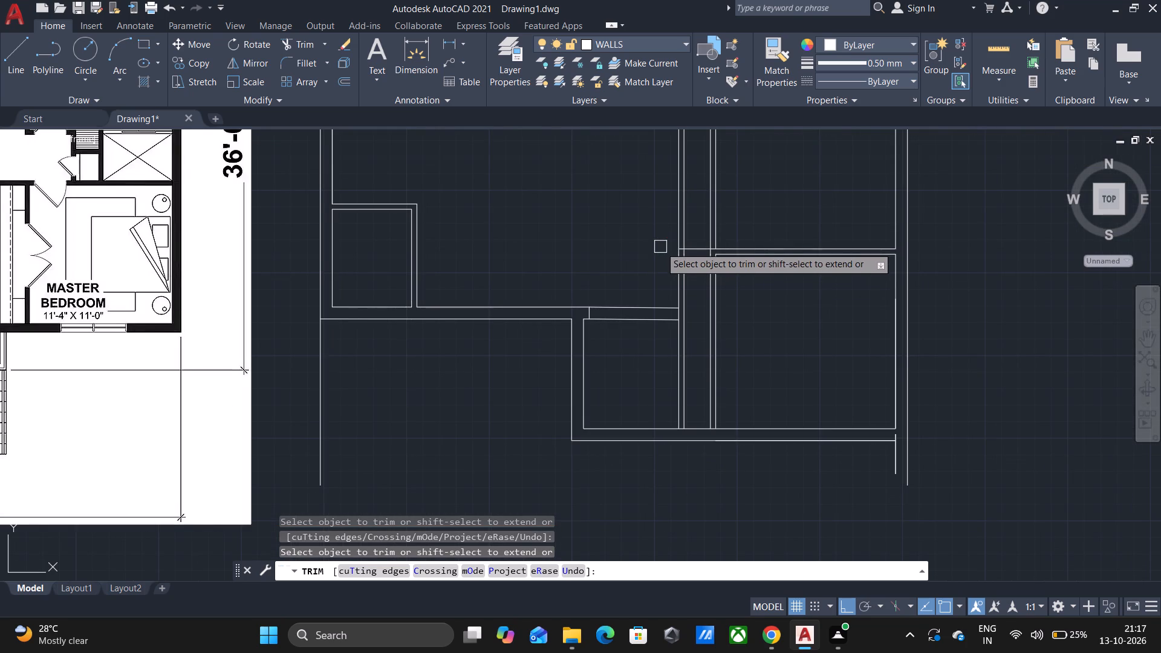
Trim the exterior west wall line's overhang south of the pantry's south wall.
scroll(638, 252, "down", 2)
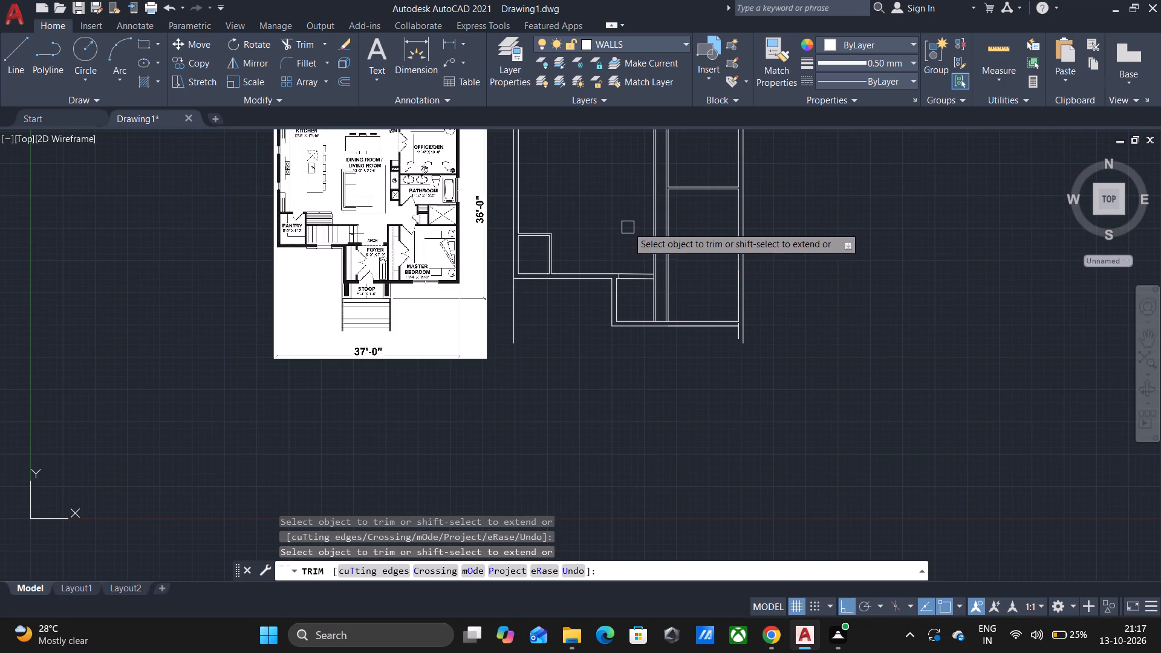
scroll(629, 219, "up", 2)
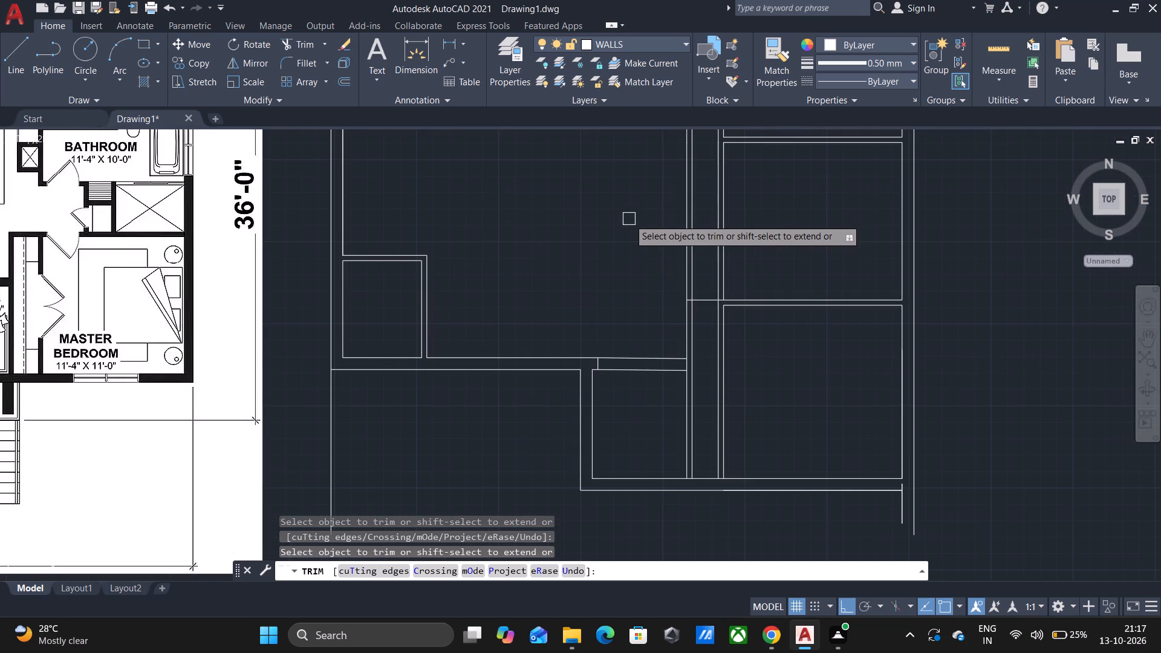
scroll(626, 220, "down", 1)
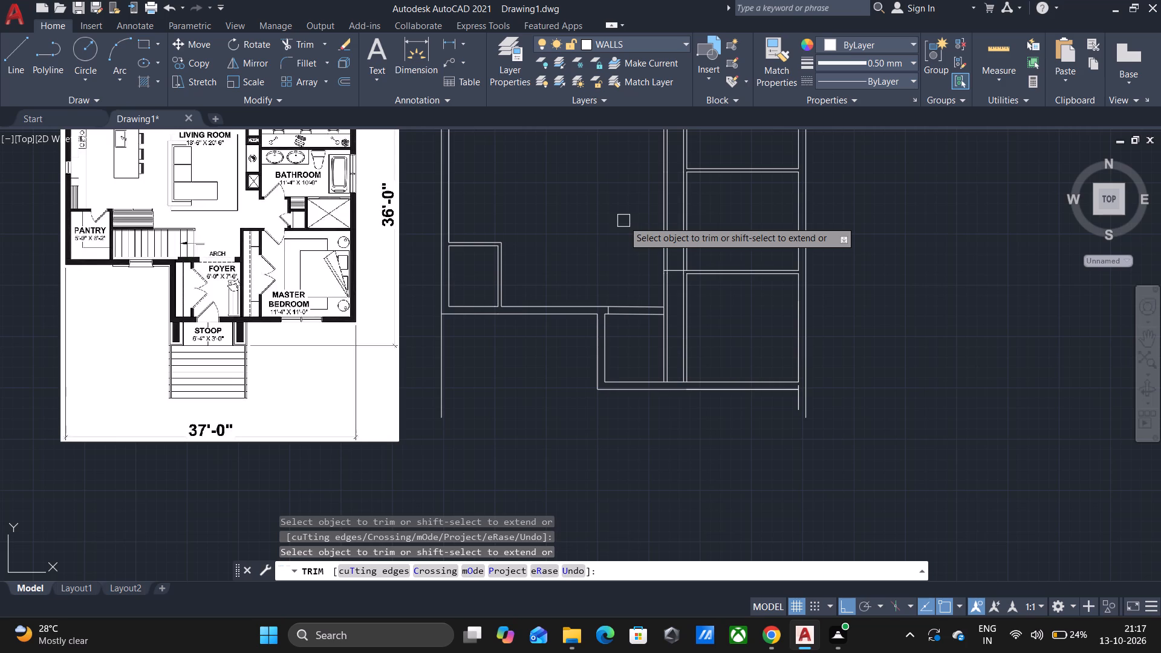
left_click(440, 351)
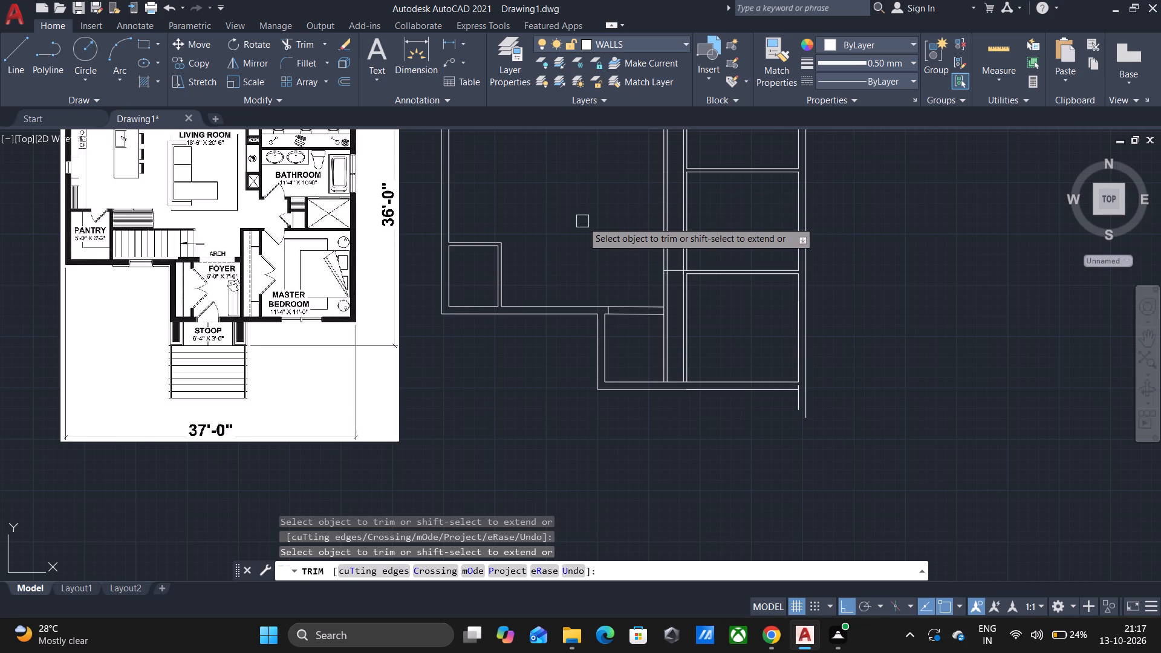
Trim both lines of the foyer's east wall from the master bedroom's north line up to the house's north wall.
middle_click_drag(582, 221, 559, 208)
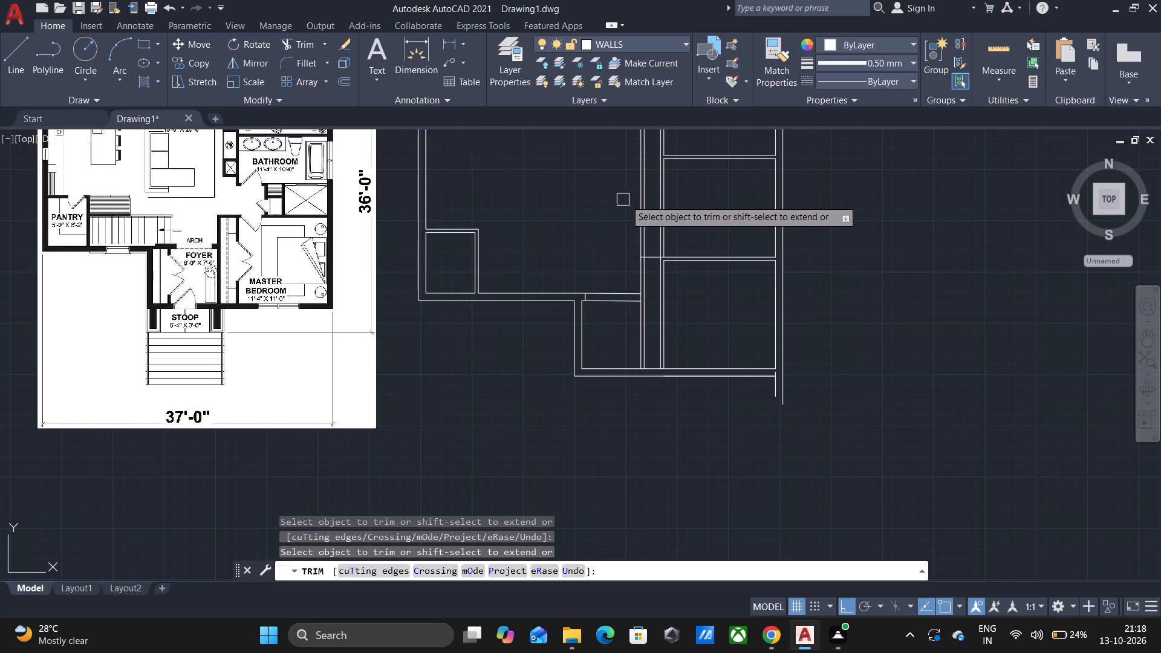
scroll(606, 200, "down", 1)
middle_click_drag(606, 200, 600, 246)
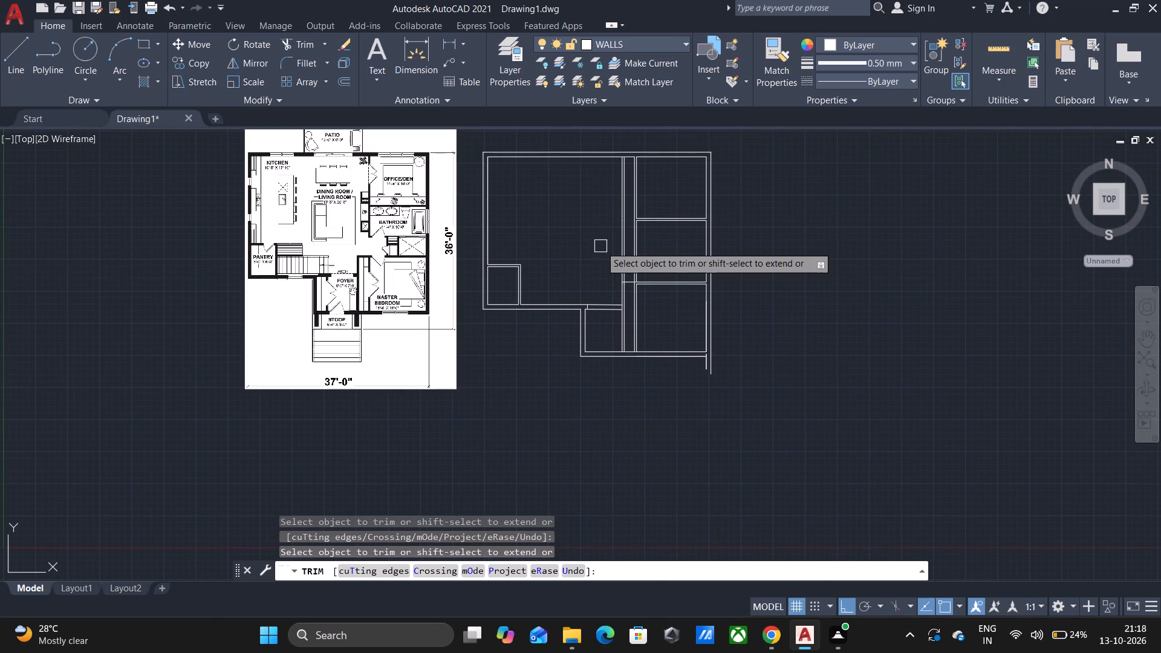
left_click(620, 238)
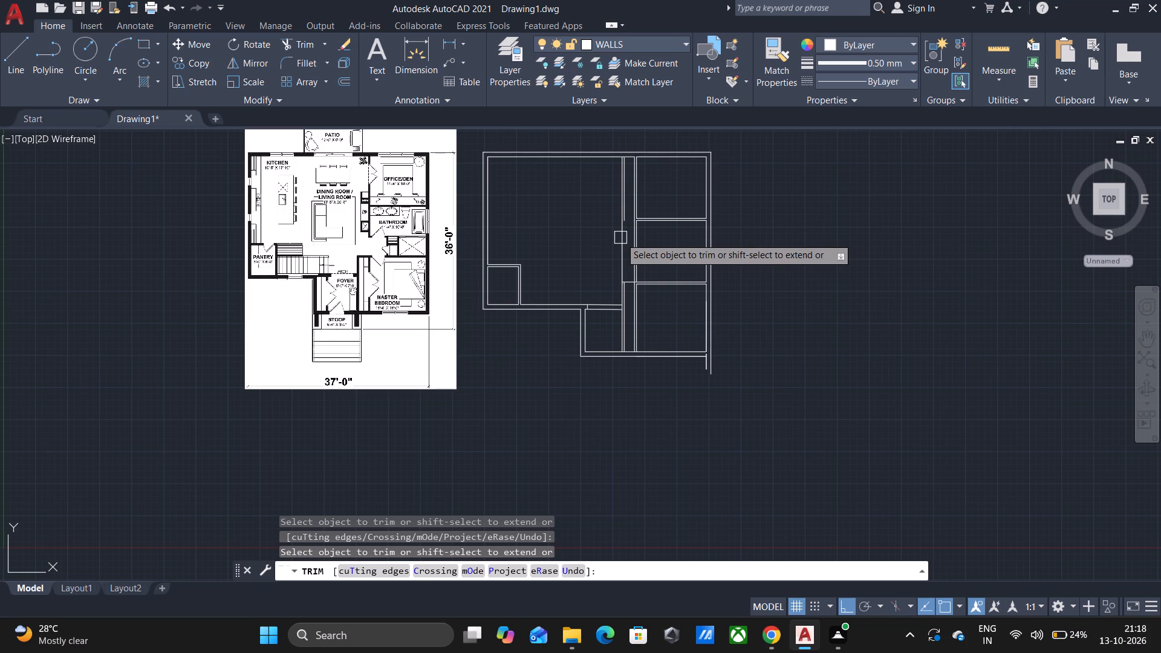
left_click(625, 242)
middle_click_drag(601, 219, 599, 203)
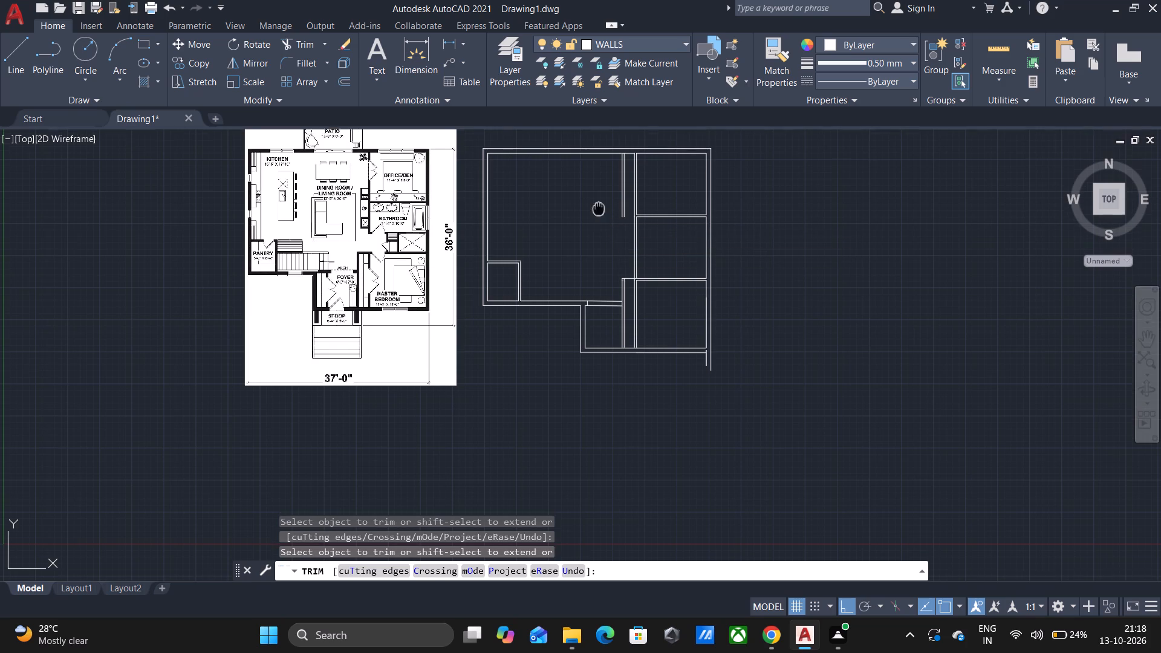
middle_click_drag(599, 203, 599, 203)
left_click(616, 188)
left_click(620, 187)
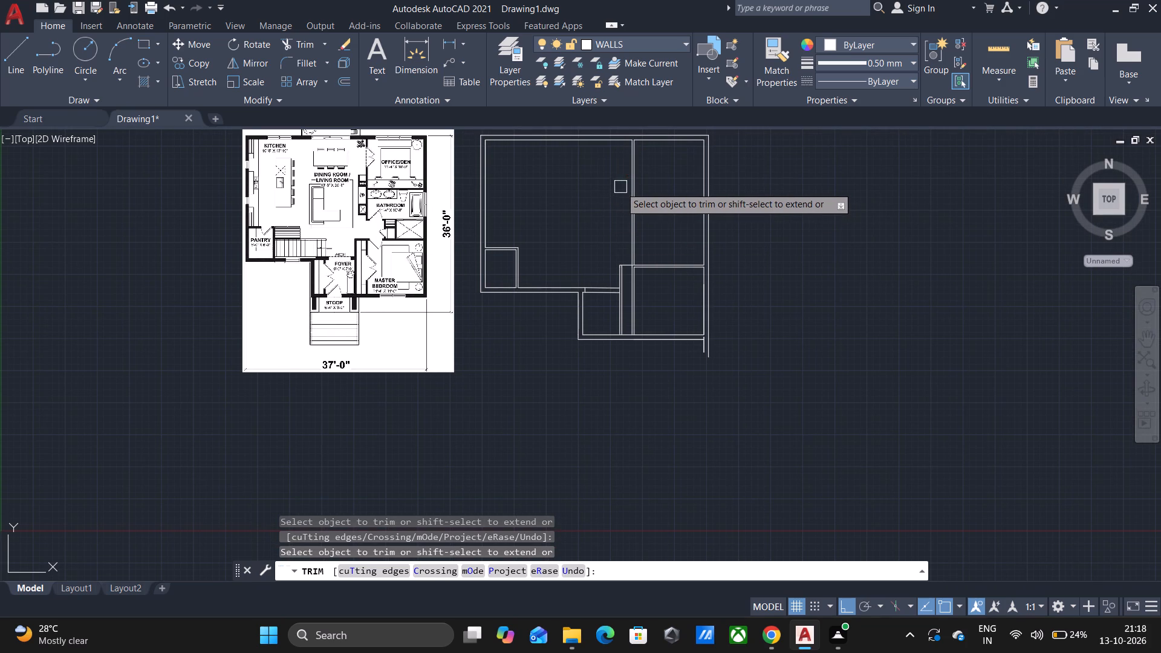
Examine the foyer, stairs and master bedroom layout in the reference plan against the drawn walls.
scroll(589, 195, "down", 1)
scroll(589, 195, "up", 1)
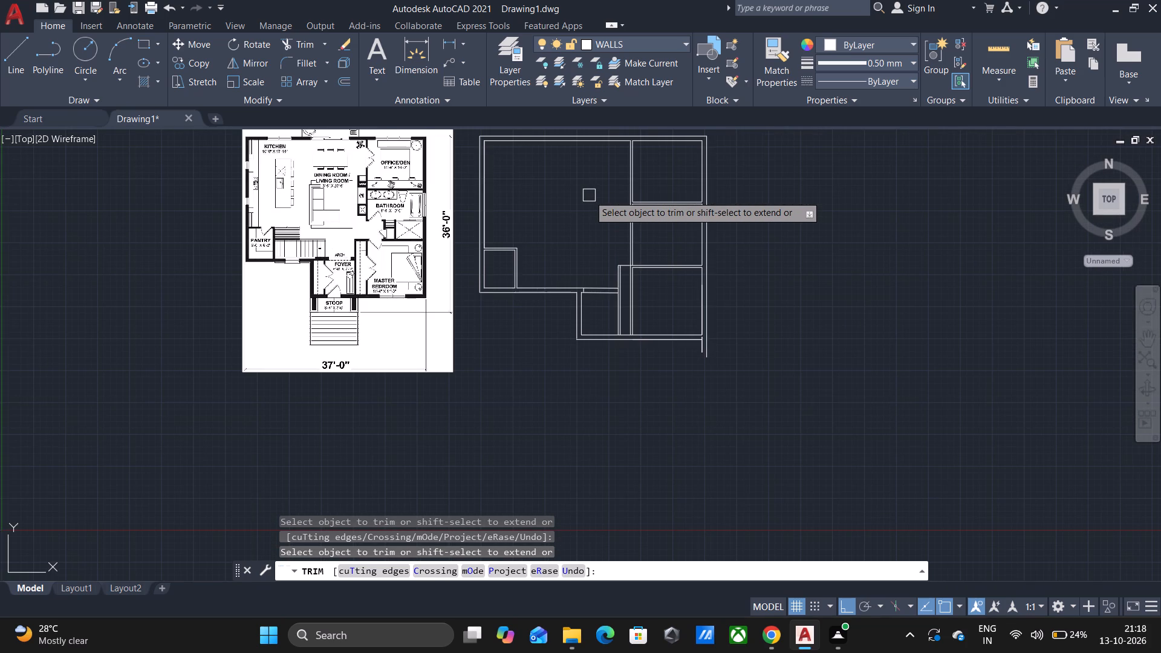
scroll(580, 210, "up", 1)
middle_click(580, 210)
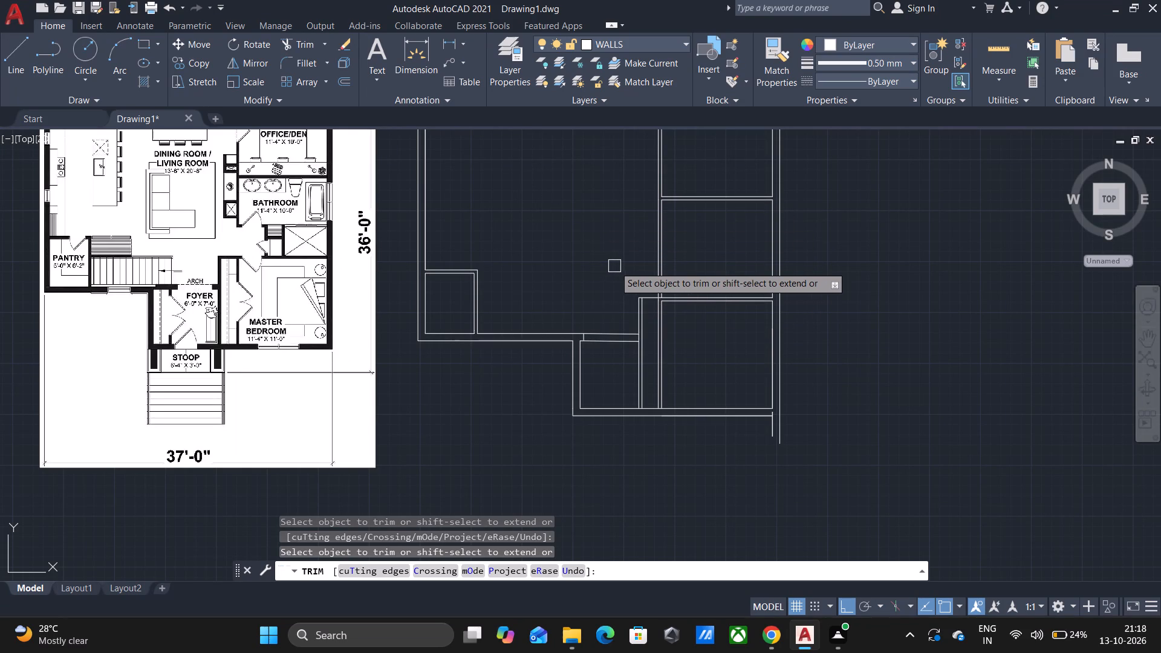
middle_click_drag(618, 268, 610, 262)
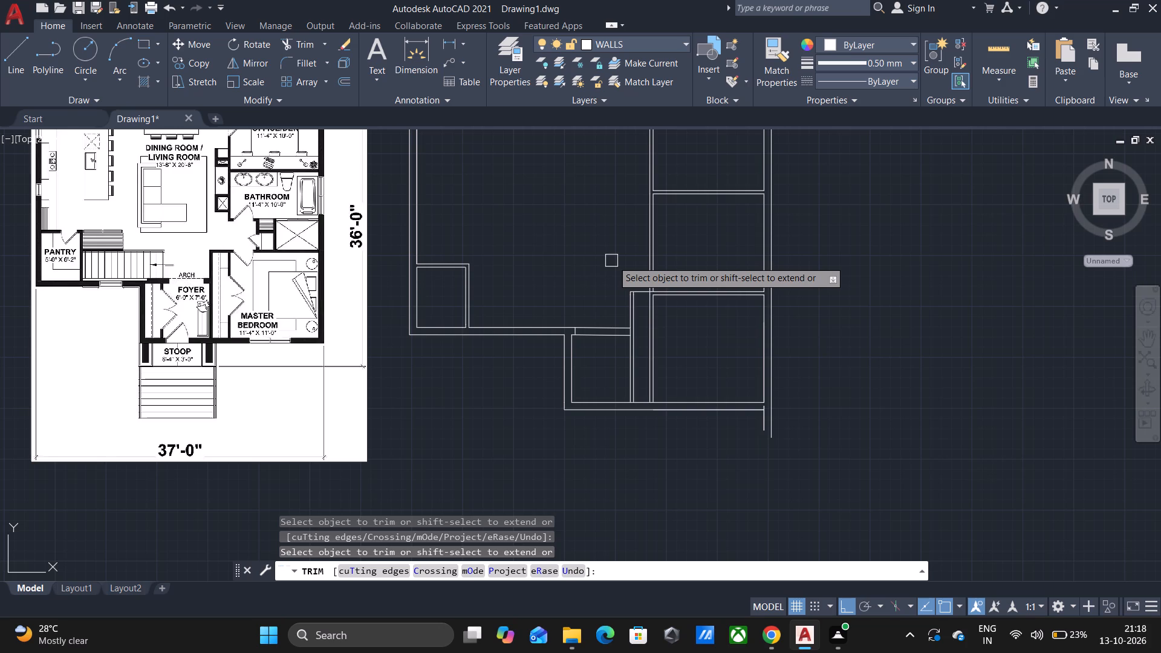
middle_click_drag(542, 210, 552, 247)
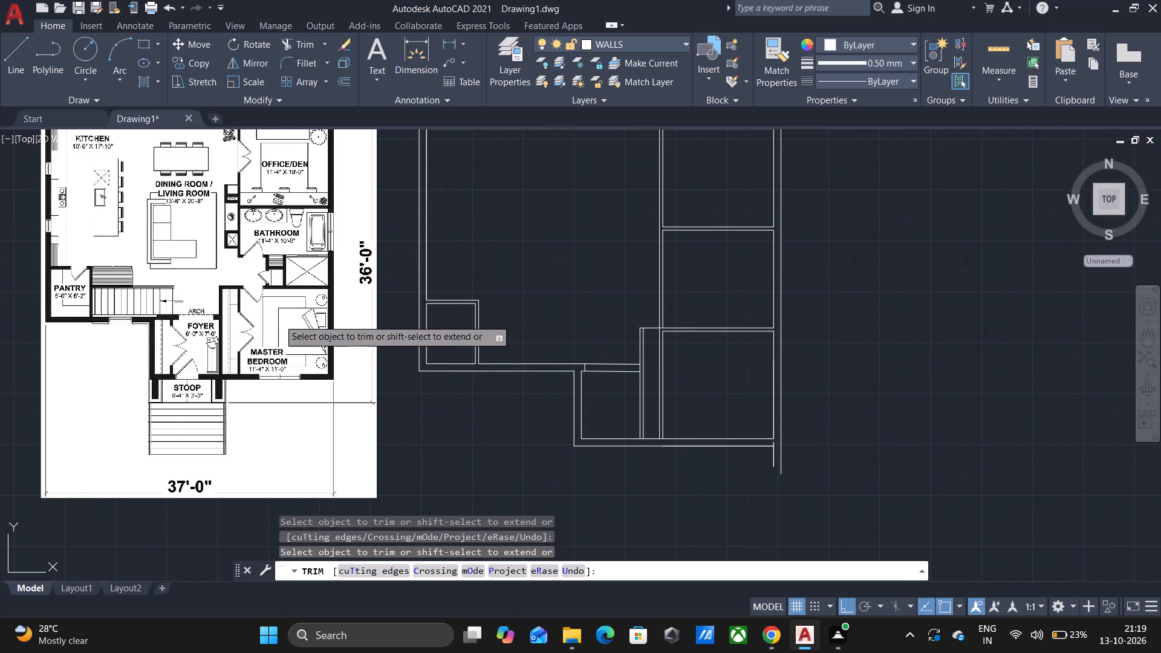
scroll(181, 326, "up", 2)
middle_click_drag(184, 233, 271, 187)
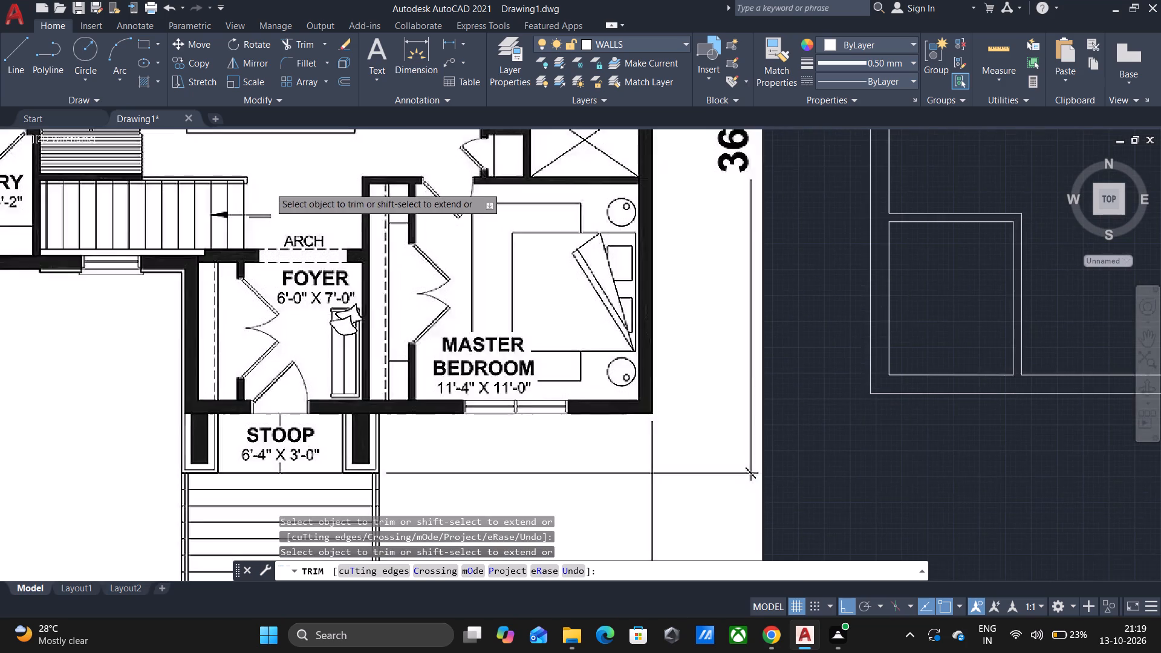
scroll(268, 187, "down", 1)
middle_click_drag(824, 218, 811, 225)
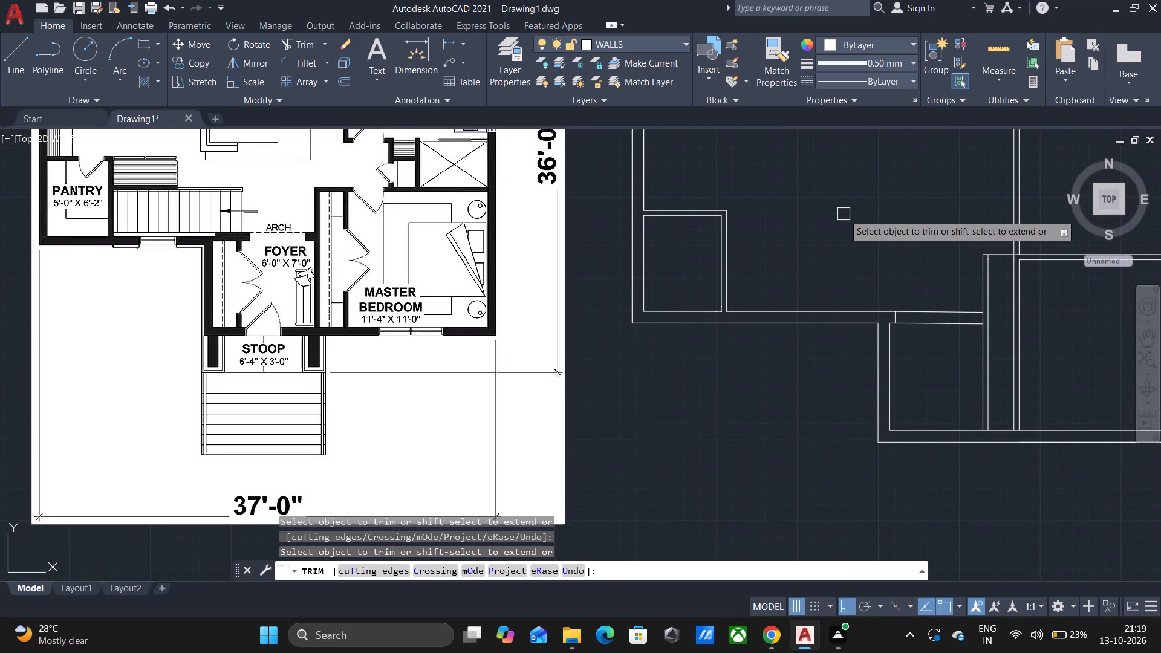
middle_click_drag(844, 214, 834, 216)
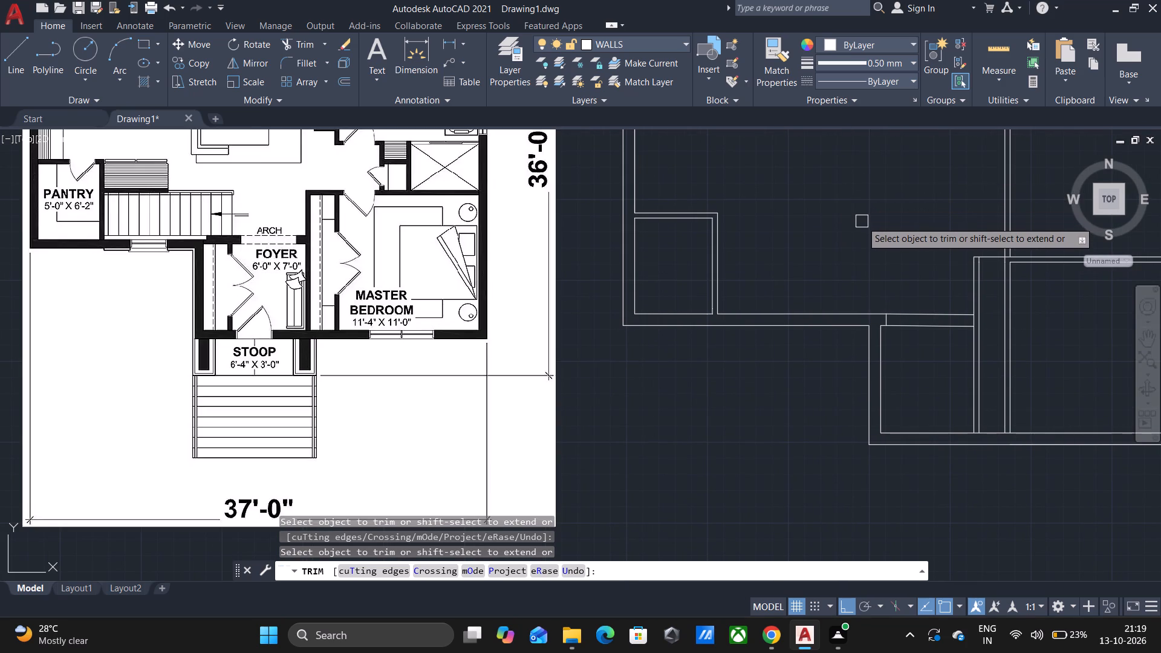
middle_click_drag(862, 221, 852, 221)
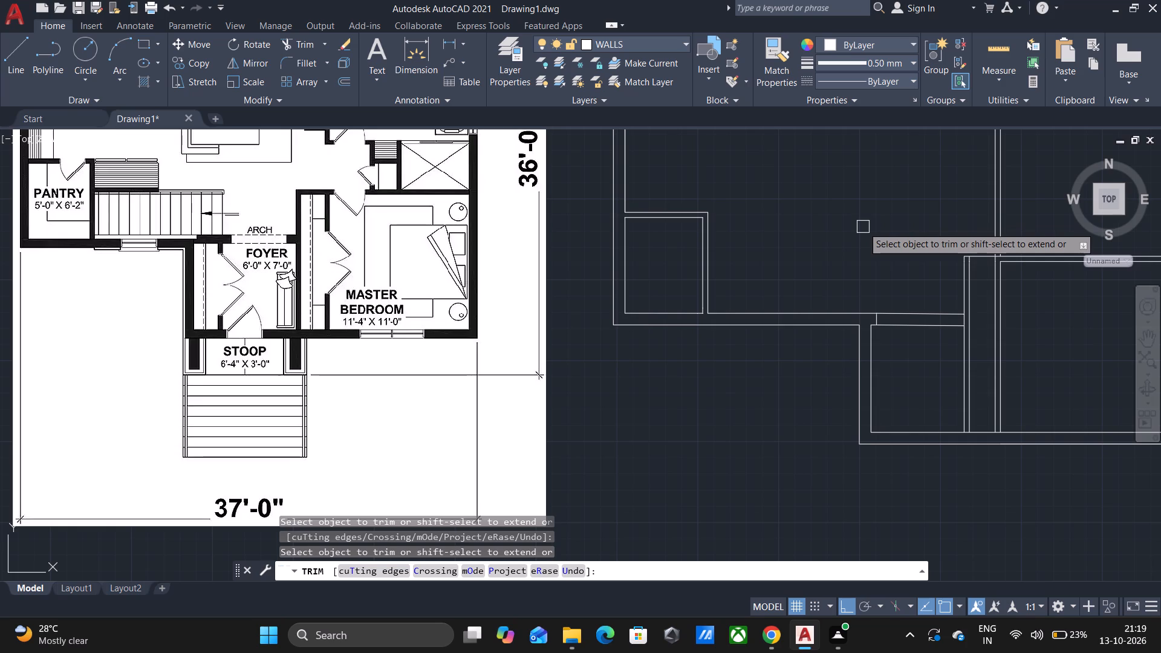
scroll(863, 227, "down", 1)
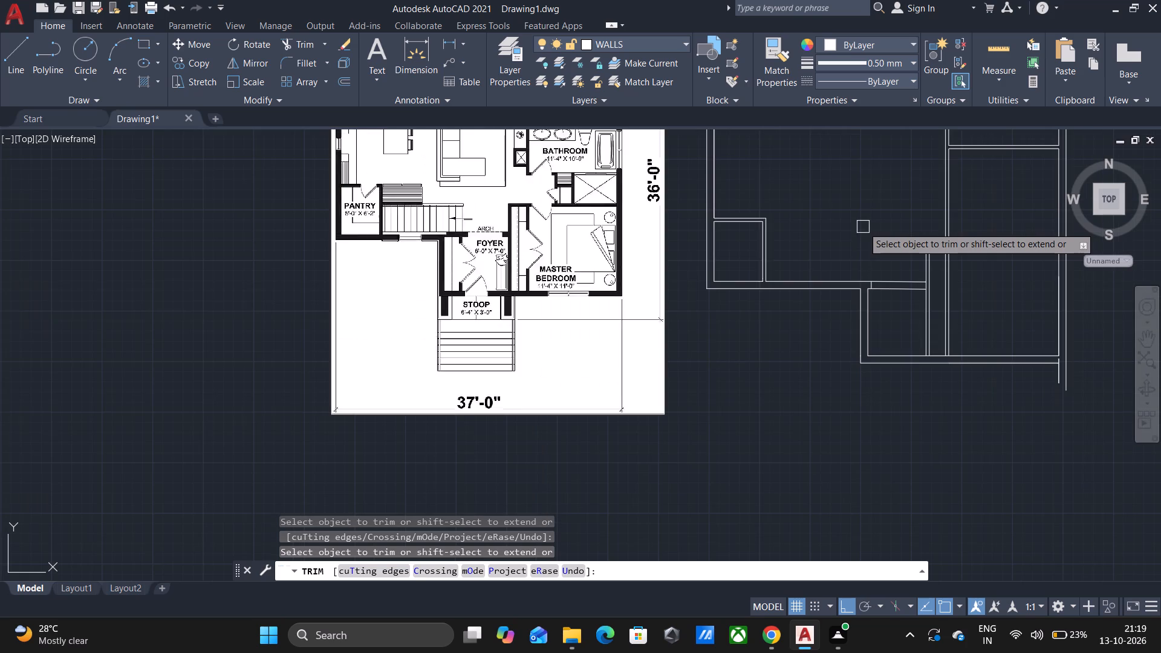
middle_click_drag(863, 227, 813, 241)
middle_click_drag(826, 233, 797, 237)
scroll(797, 237, "down", 1)
middle_click_drag(796, 228, 763, 253)
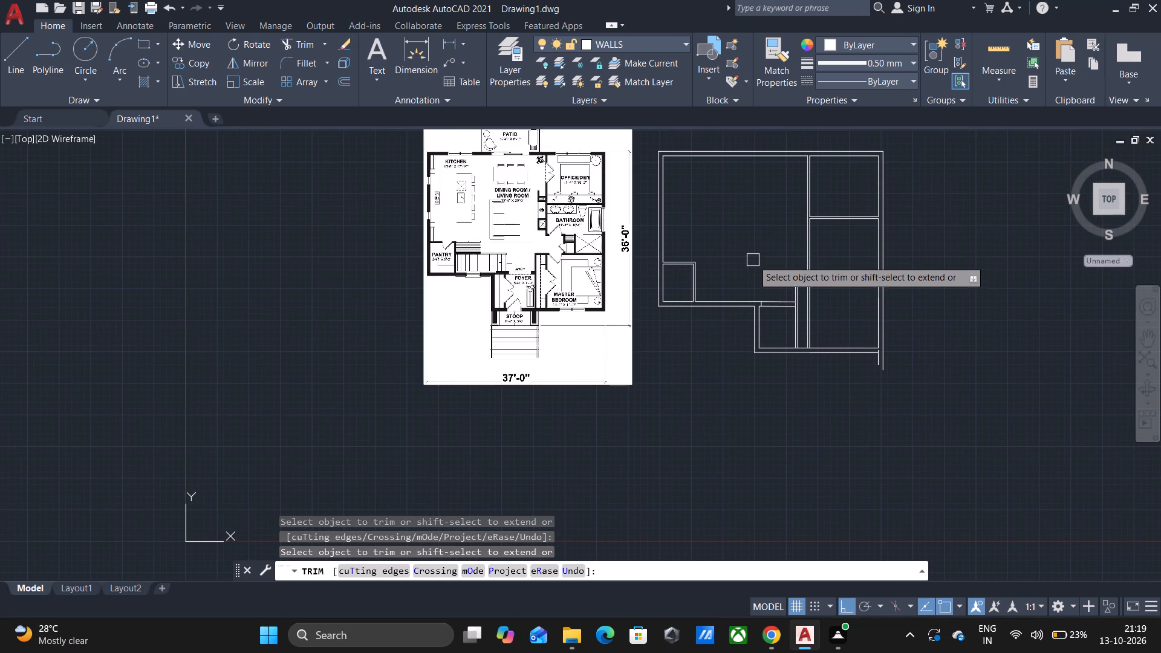
scroll(760, 233, "up", 1)
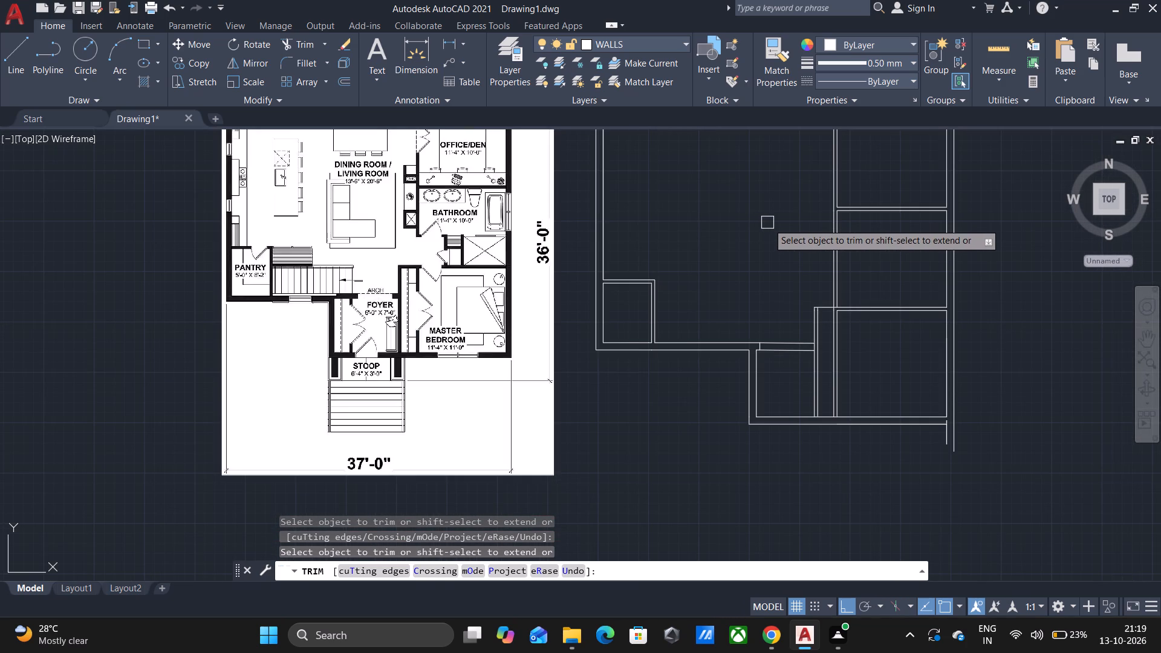
middle_click_drag(776, 230, 746, 232)
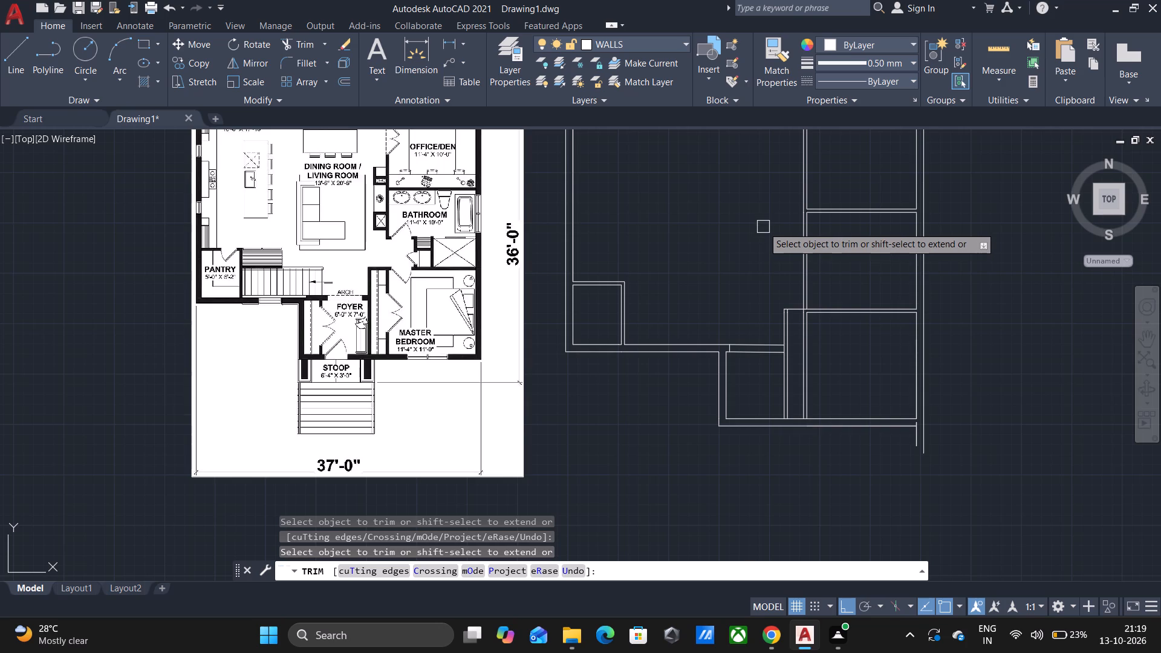
key("Escape")
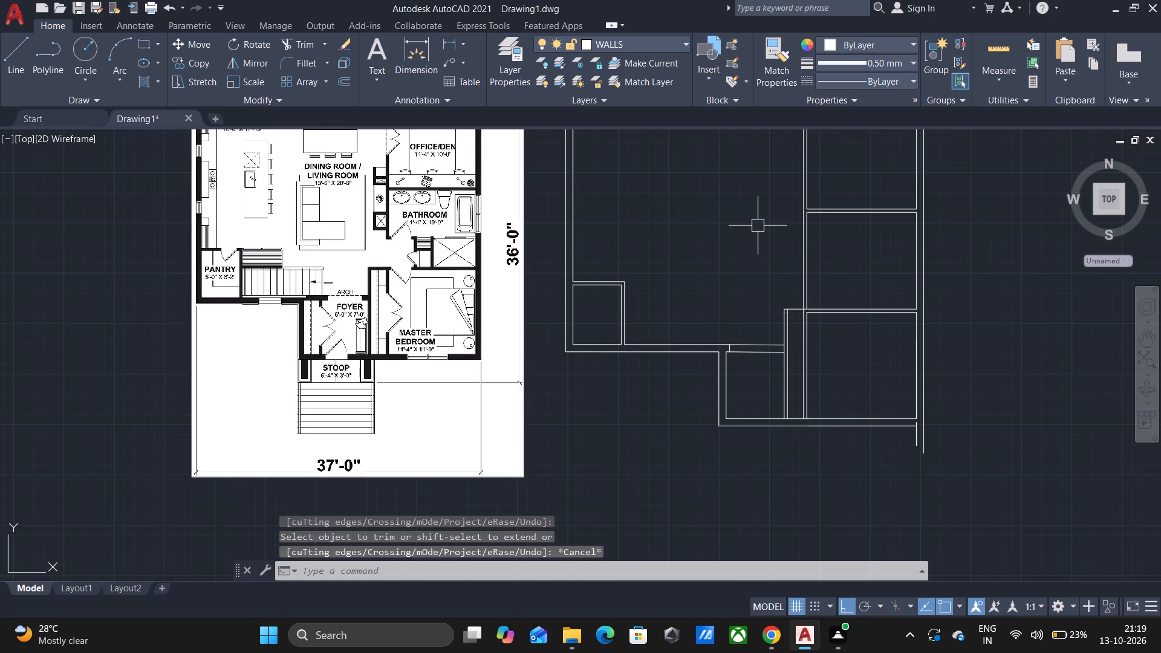
Measure the bathroom's inner width along its north wall with the distance tool.
key("d")
left_click(792, 269)
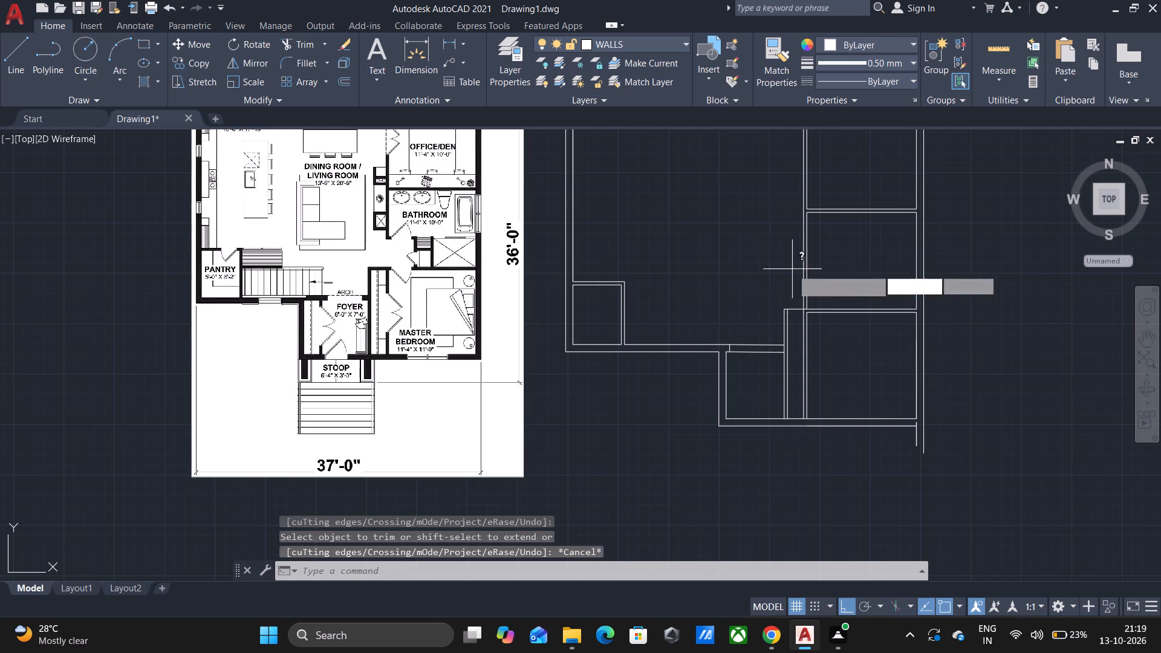
left_click(805, 213)
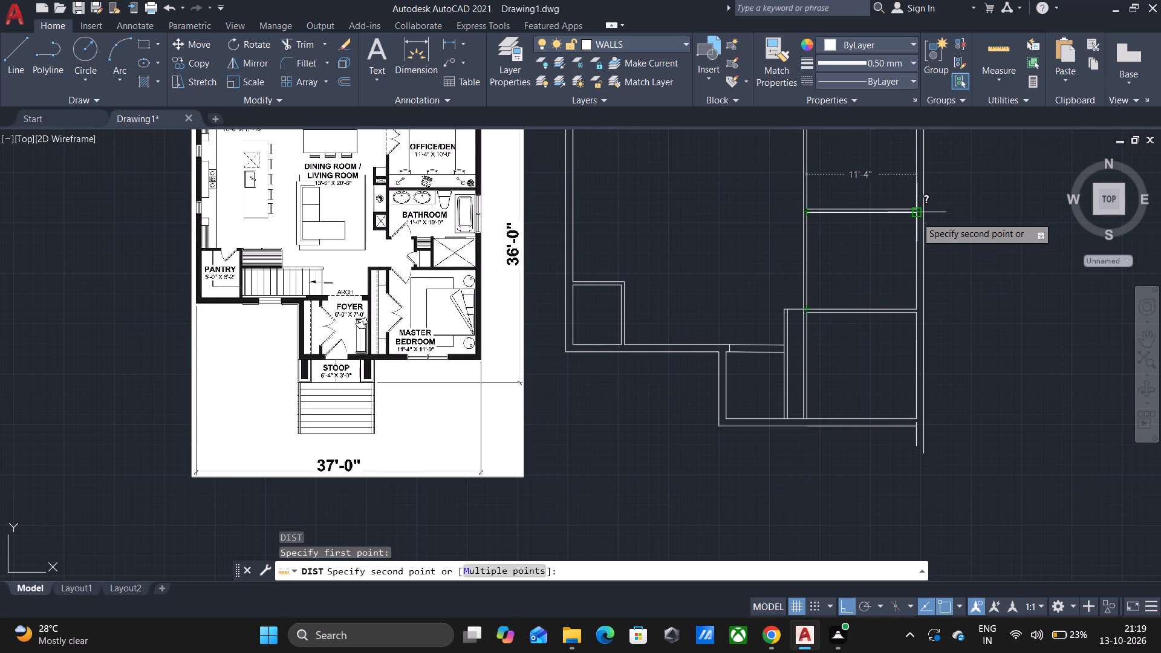
key("Escape")
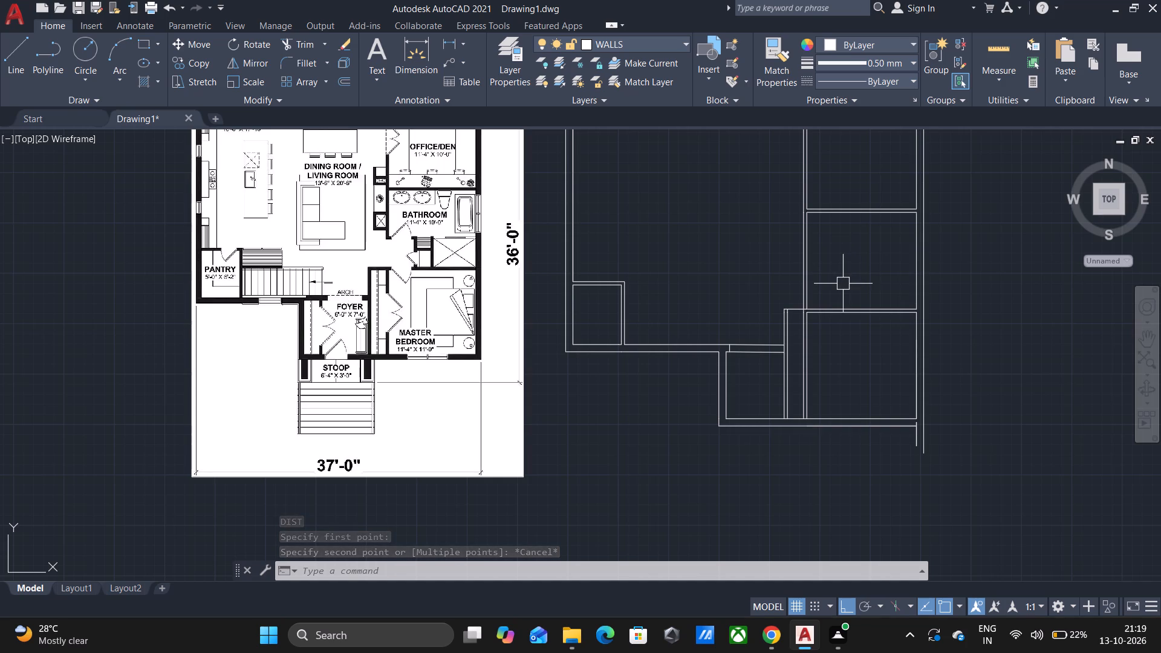
Draw a line from the bathroom's north-west inner corner 5'5" south, continuing 11'4" east to the exterior wall's inner face.
key("l")
key("Return")
scroll(794, 216, "up", 2)
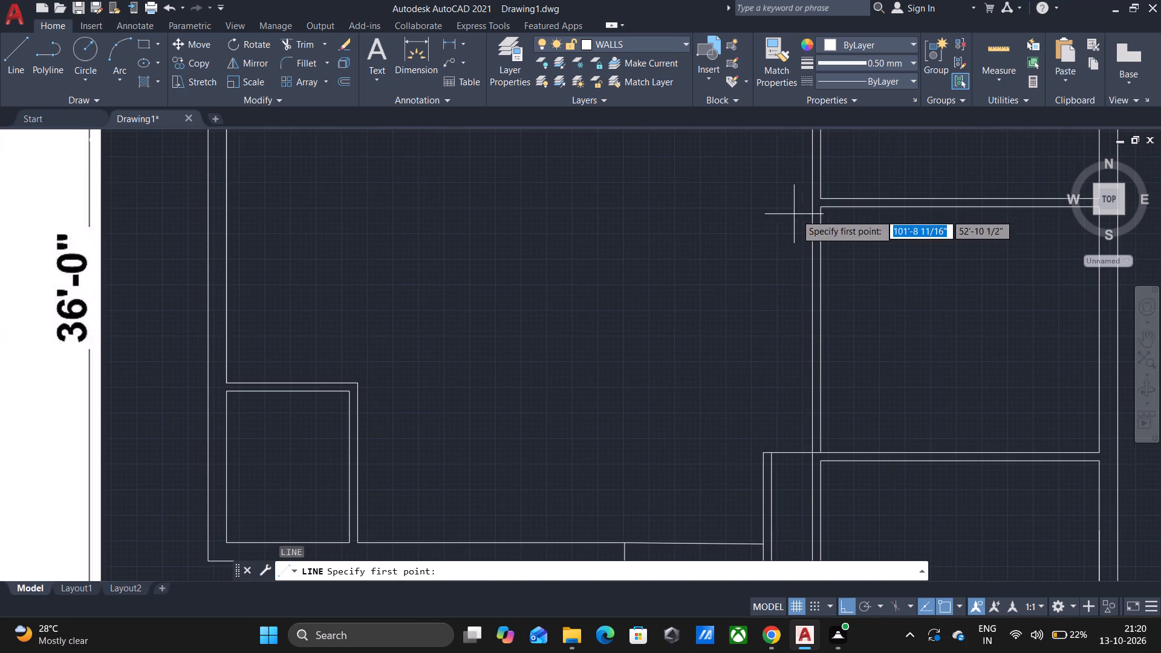
left_click(824, 211)
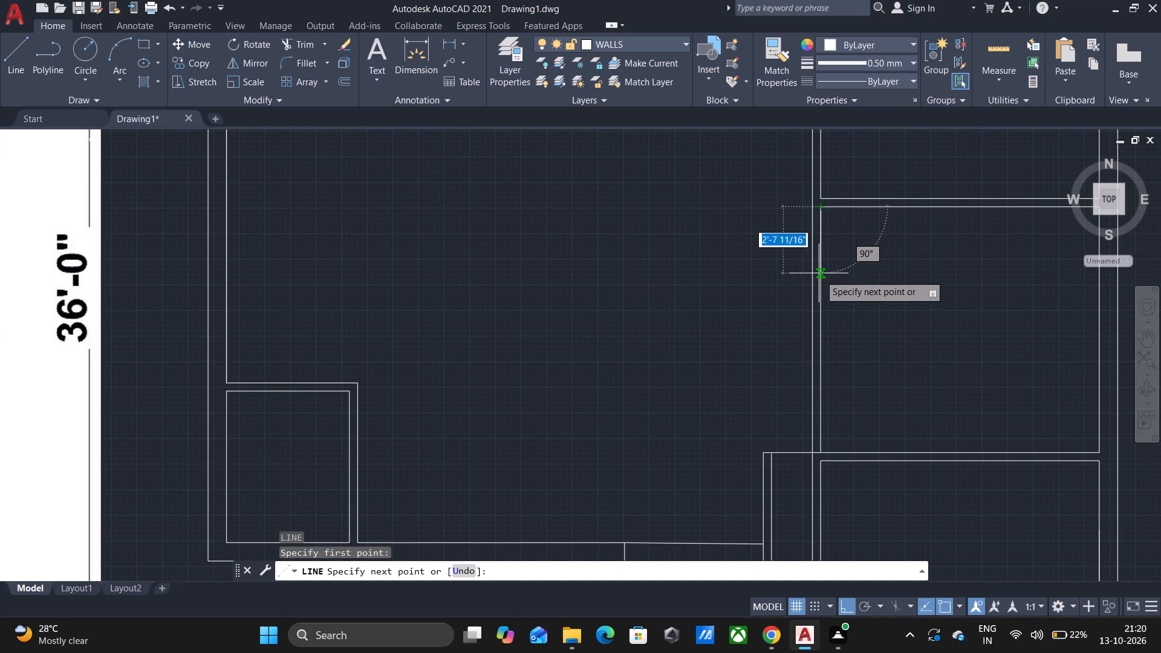
type("5'")
key("Return")
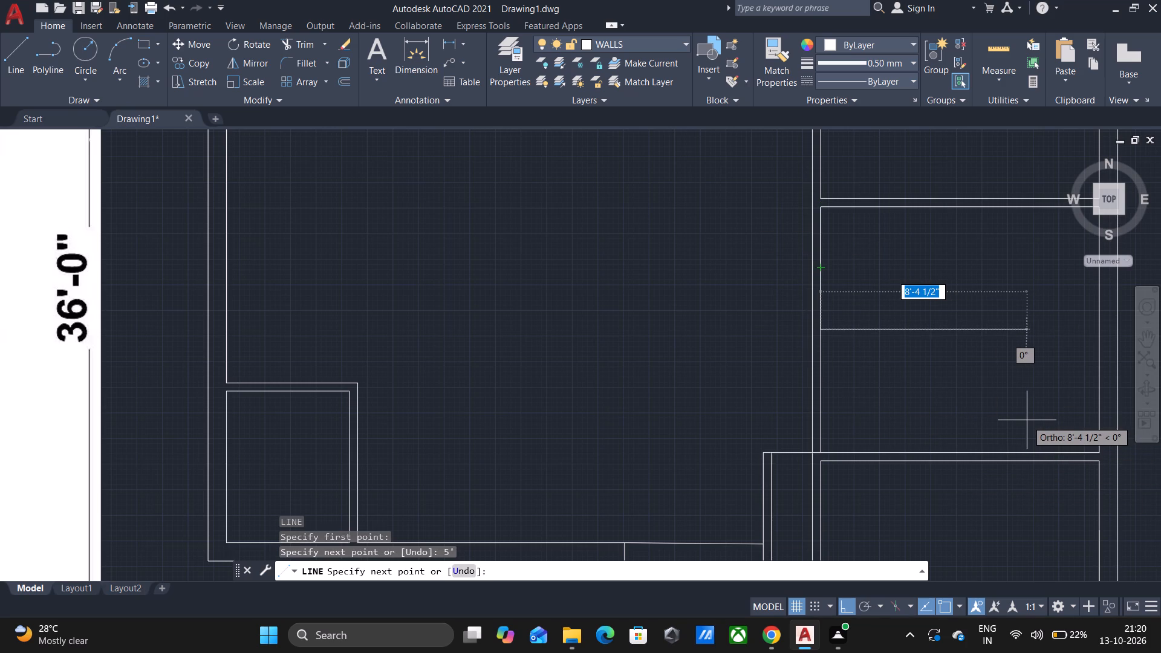
scroll(1026, 421, "down", 2)
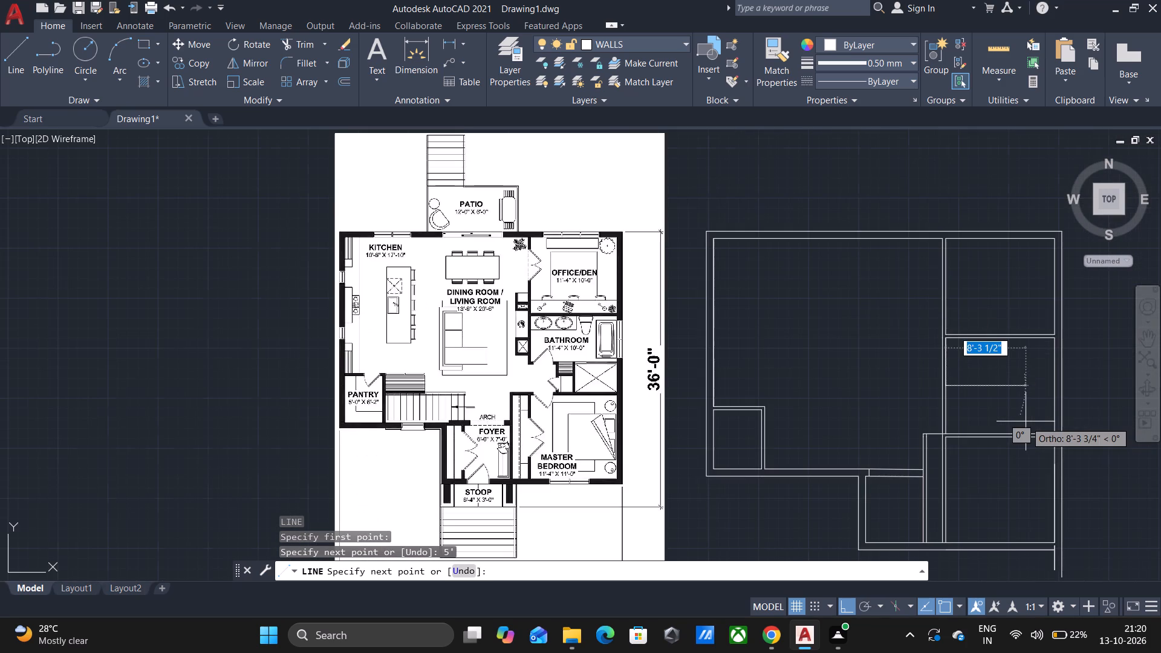
scroll(1026, 421, "up", 1)
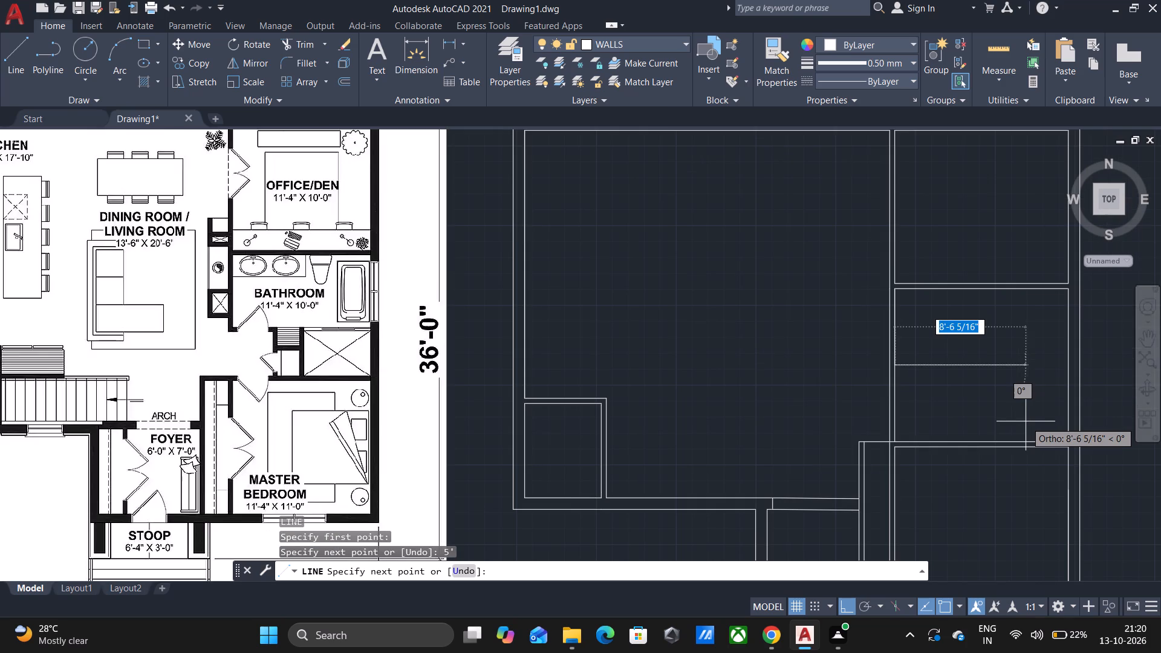
key("ctrl+z")
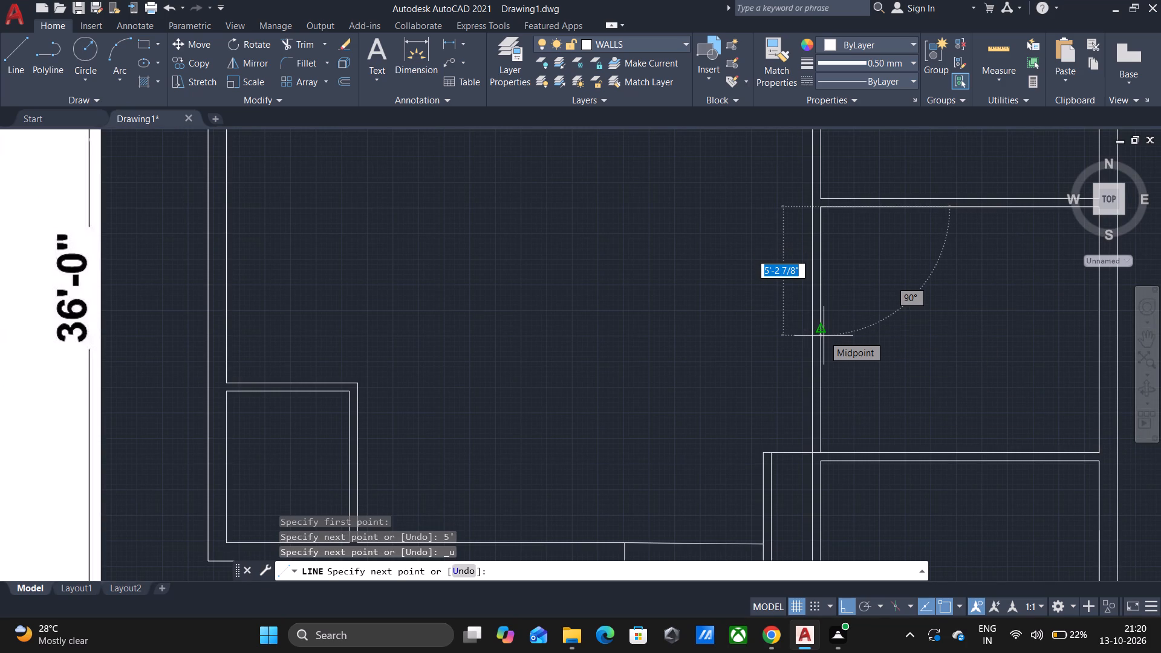
type("5'")
key("5")
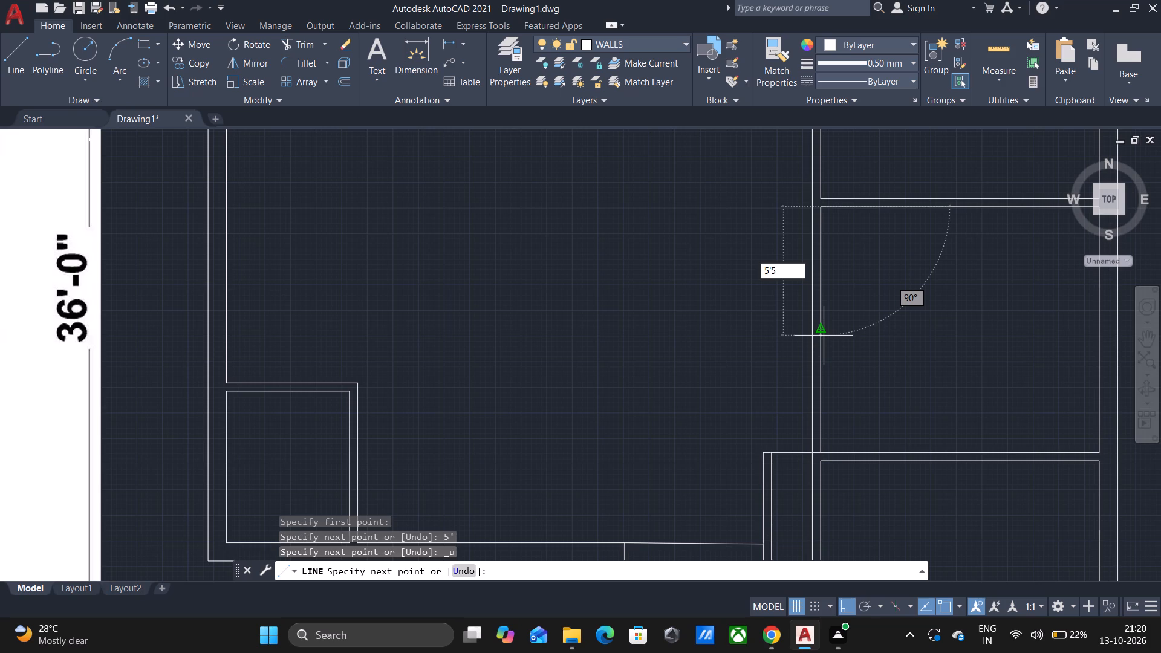
key("shift+quotedbl")
key("Return")
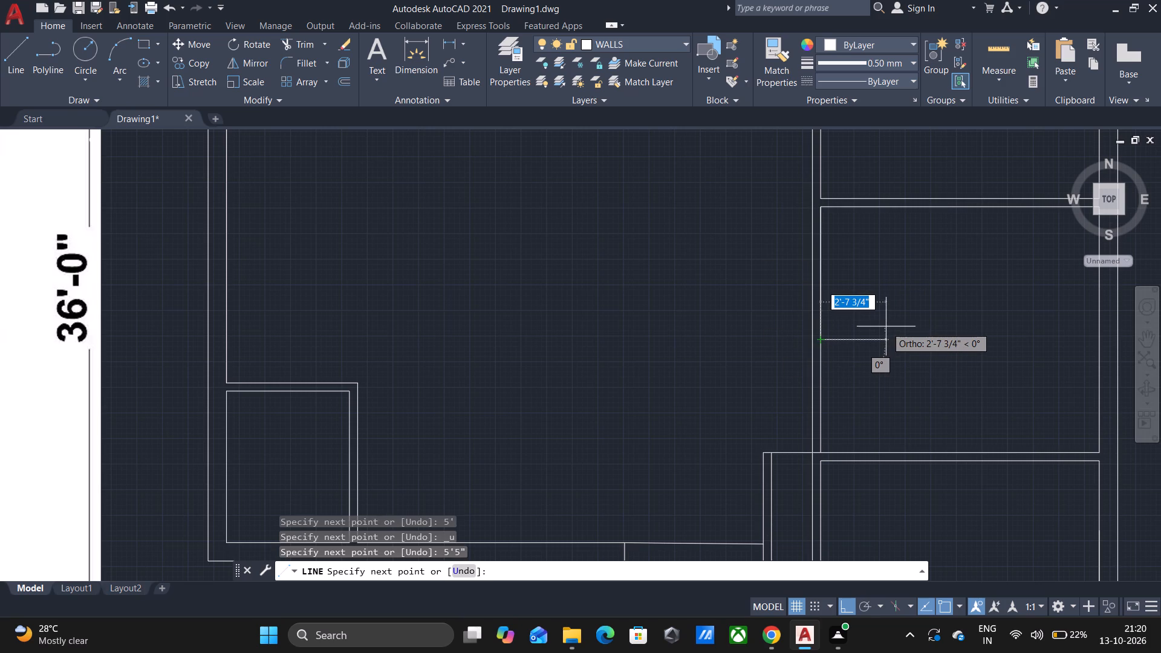
type("11'4\"")
key("Return")
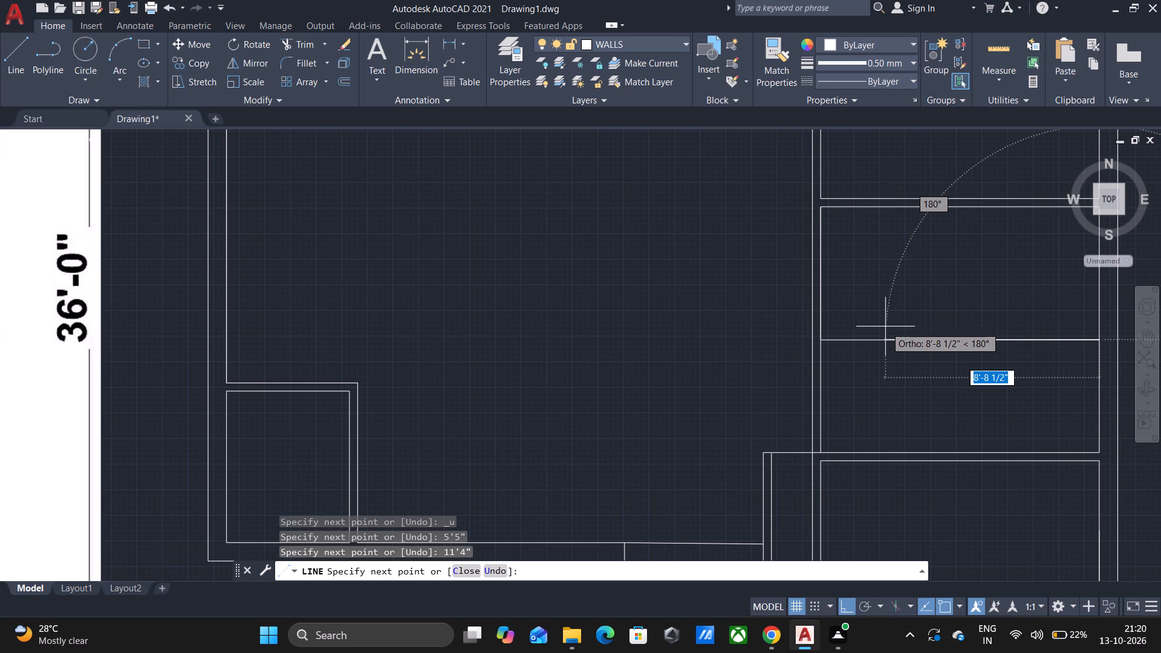
key("space")
Offset the bathroom's new horizontal partition line 4" to the south.
key("o")
key("Return")
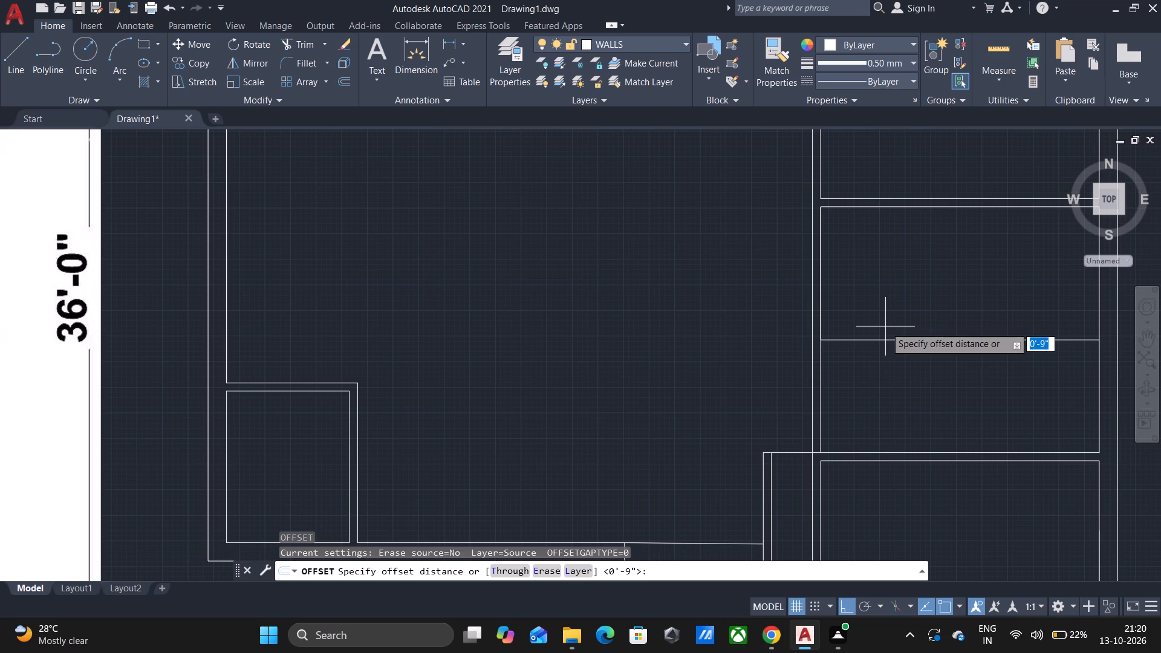
key("BackSpace")
type("4\"")
key("Return")
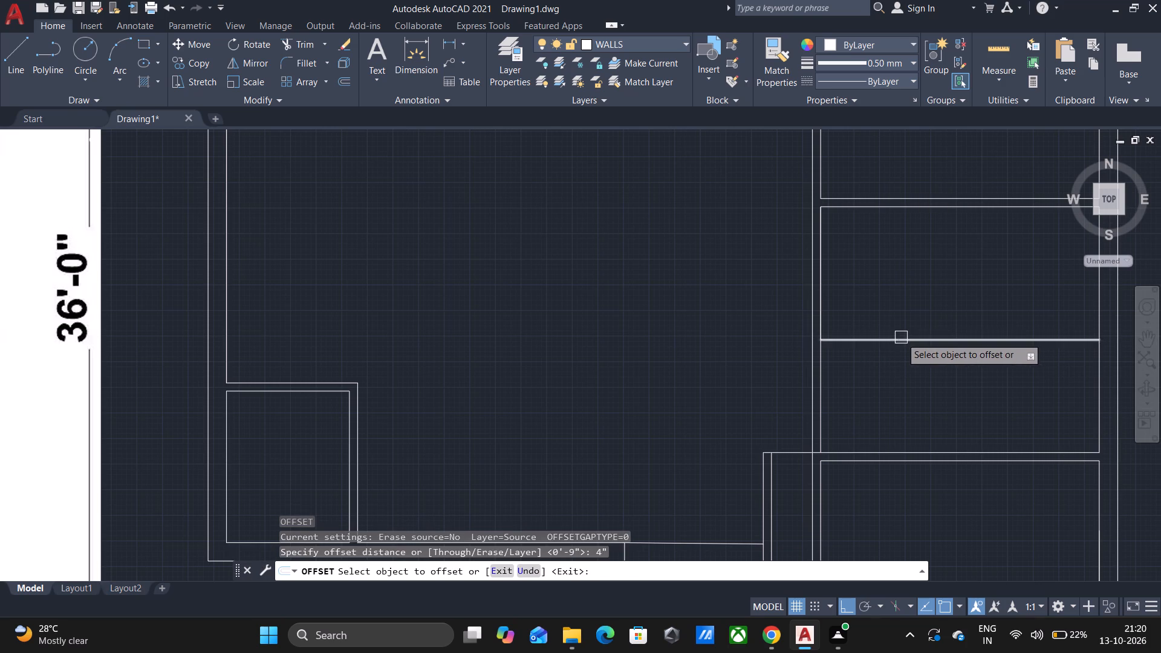
left_click(901, 337)
left_click(909, 374)
key("Escape")
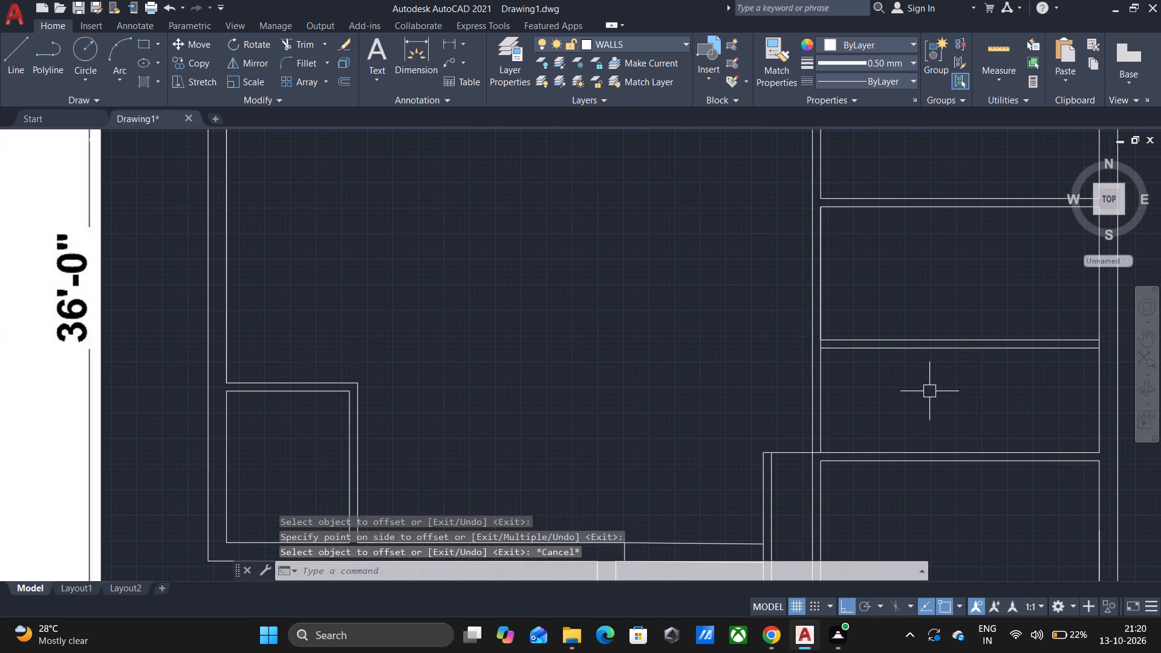
Trim the inner lines of the bathroom's west wall and the exterior east wall between the two partition lines.
key("t")
key("r")
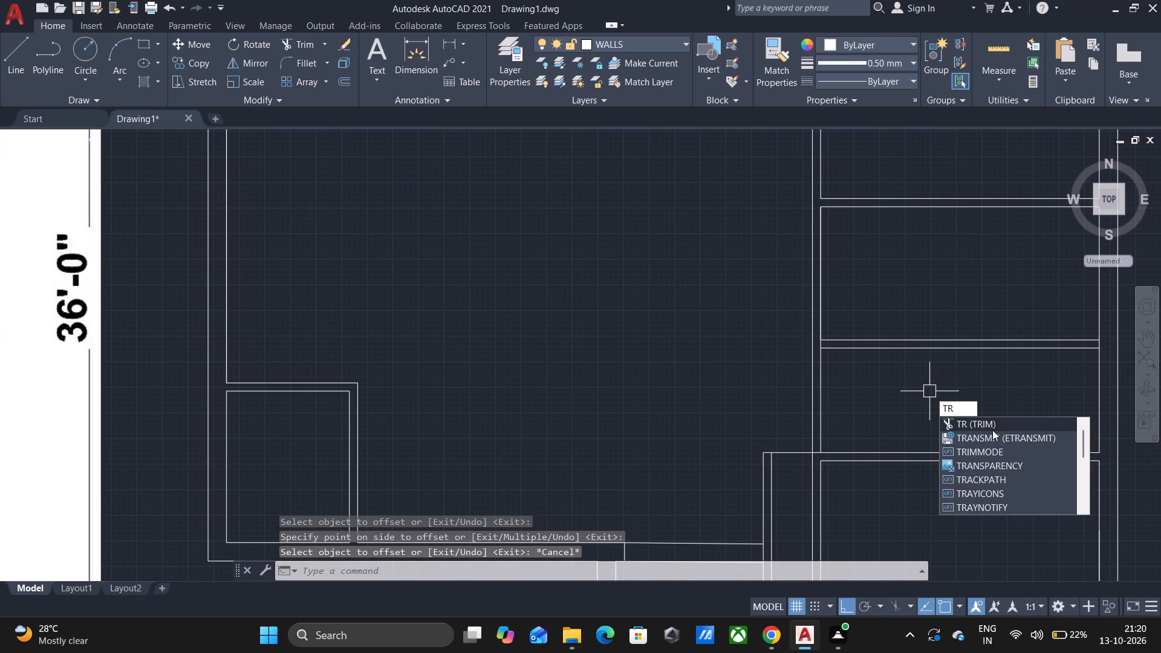
left_click(990, 427)
scroll(788, 336, "up", 4)
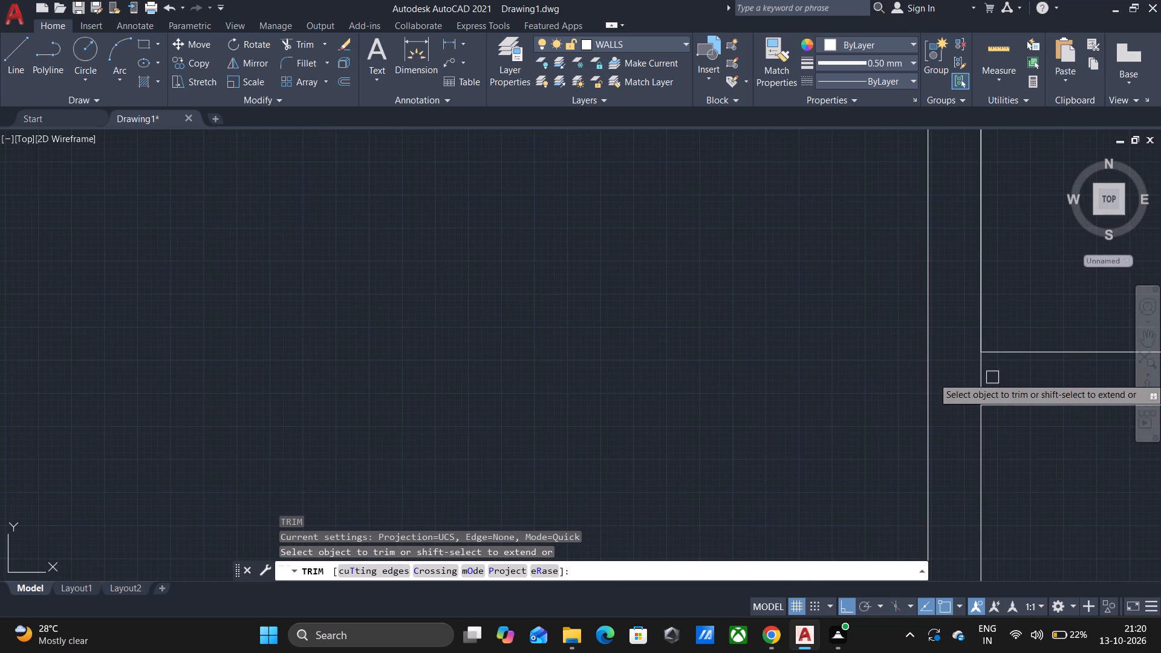
left_click(983, 378)
scroll(978, 380, "down", 3)
middle_click_drag(1023, 443, 936, 441)
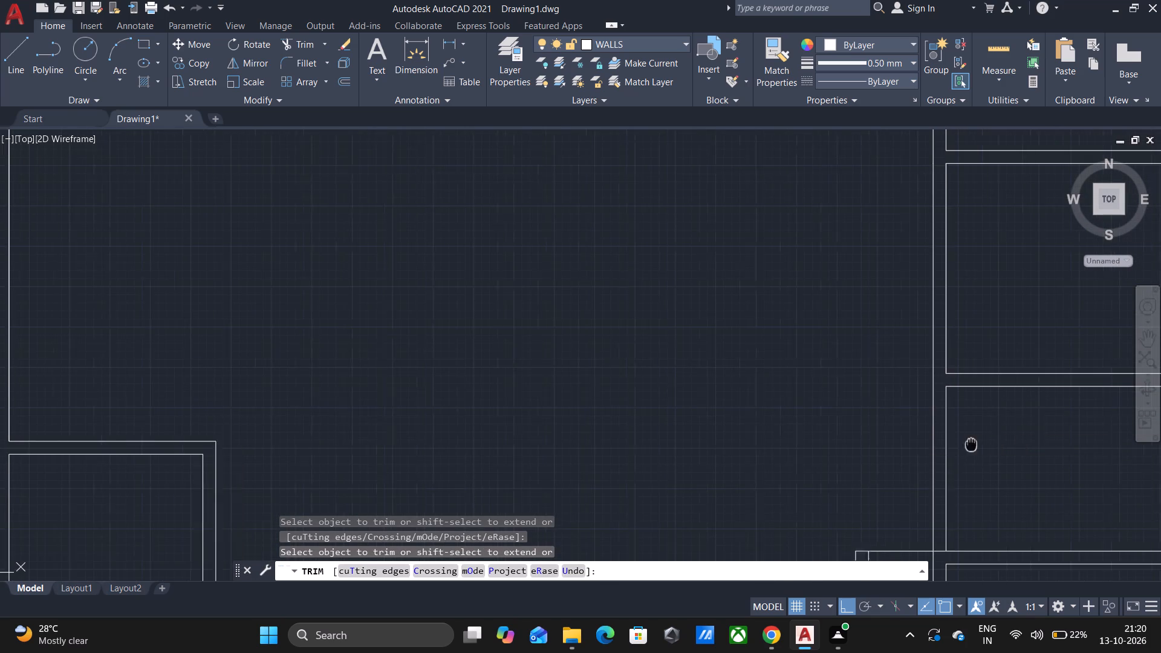
middle_click_drag(936, 441, 600, 374)
scroll(986, 305, "up", 3)
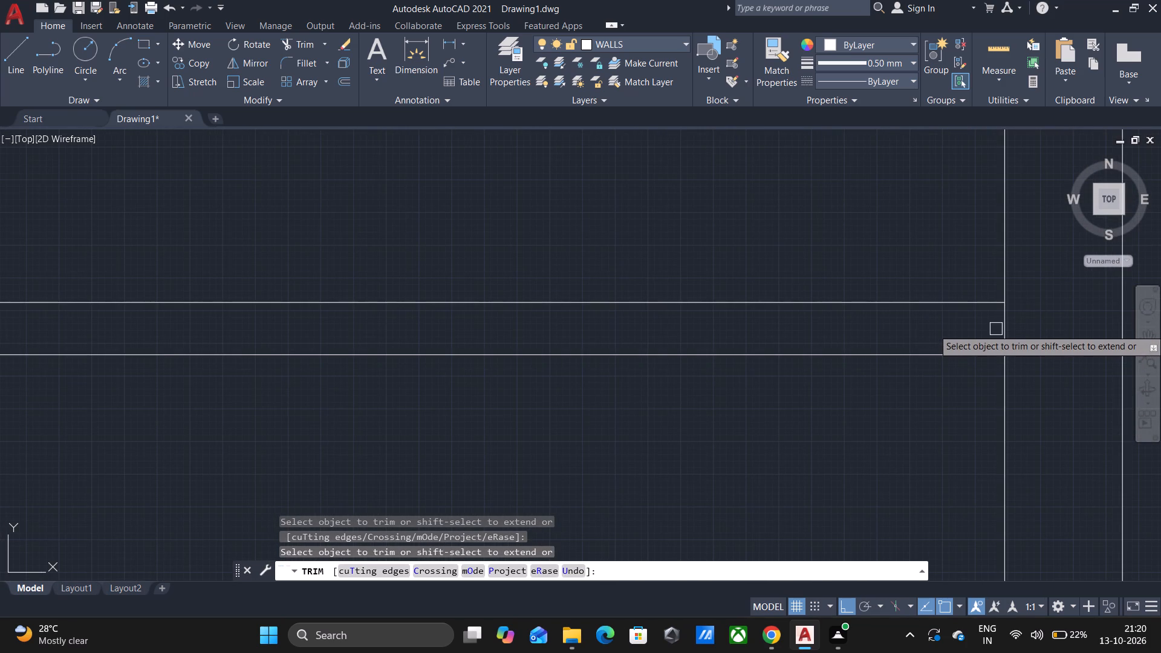
left_click(1009, 324)
scroll(1011, 324, "down", 2)
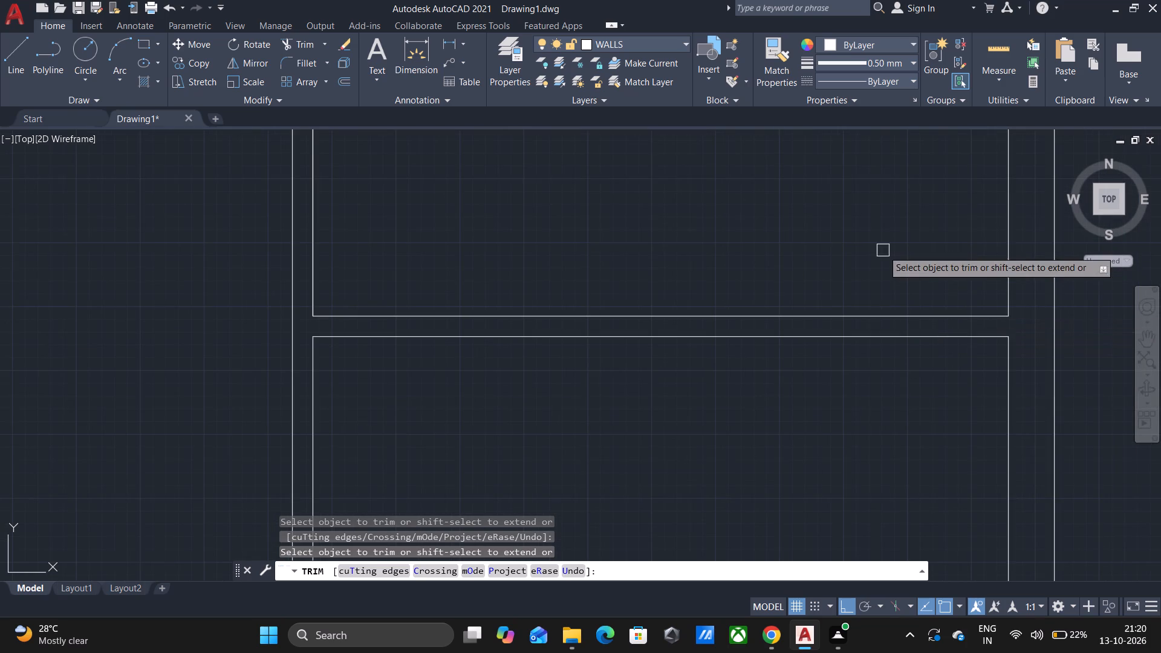
Trim the west wall's inner line between the bathroom partition and the master bedroom's north wall.
scroll(882, 250, "down", 2)
middle_click_drag(861, 247, 907, 271)
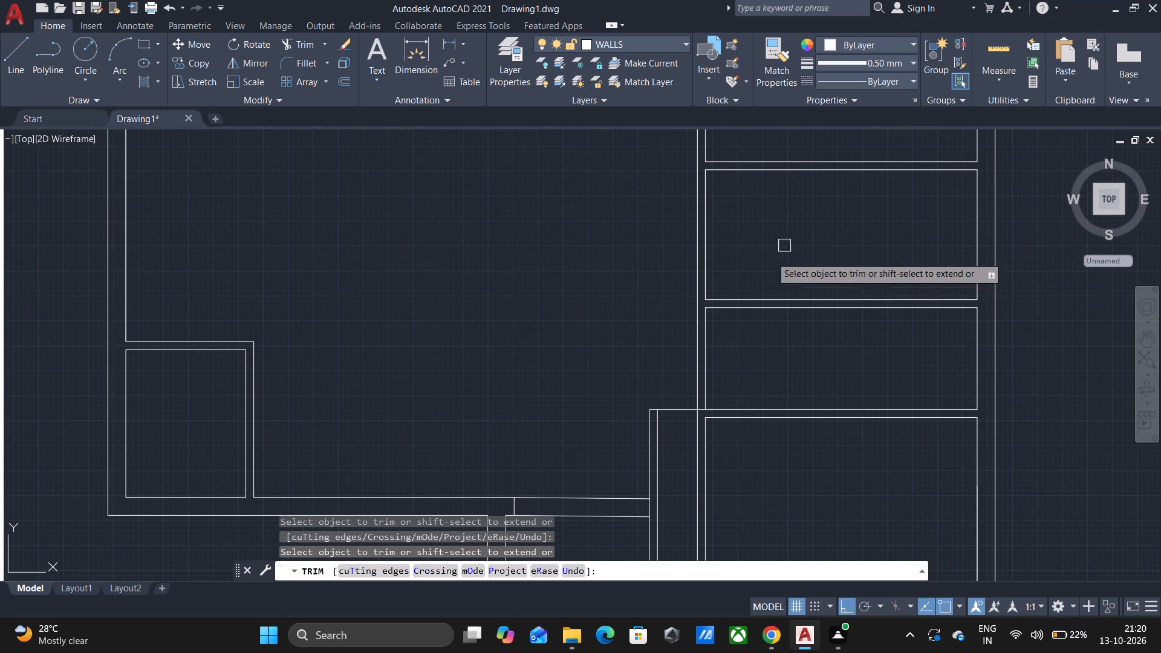
left_click(707, 346)
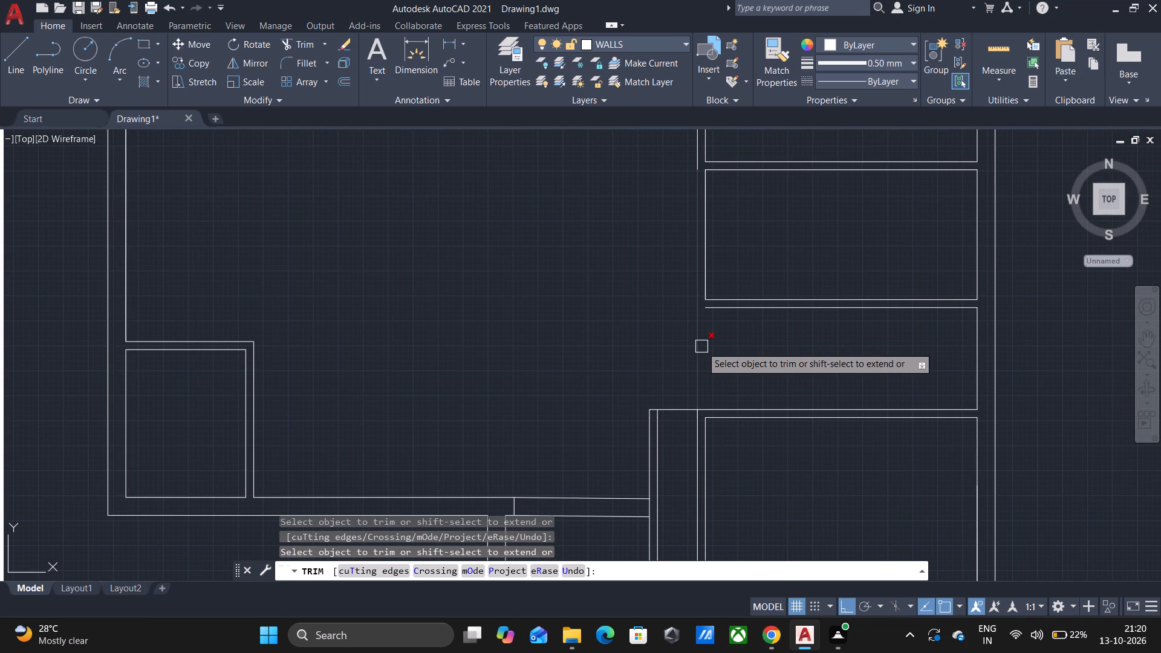
scroll(698, 347, "down", 3)
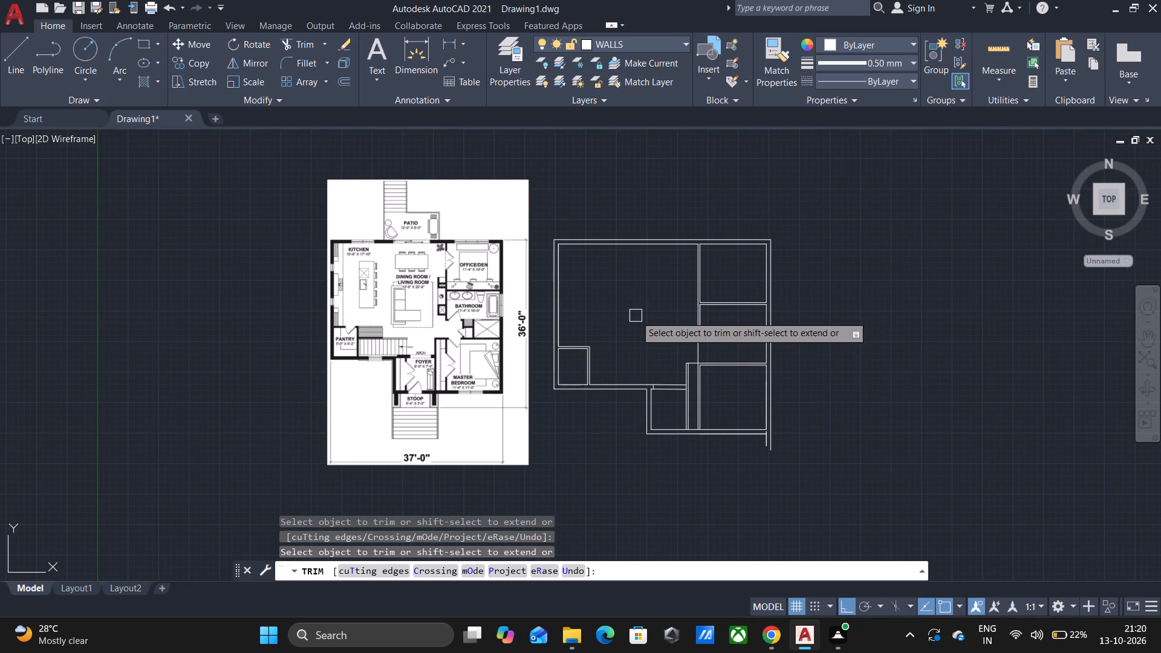
scroll(648, 296, "up", 2)
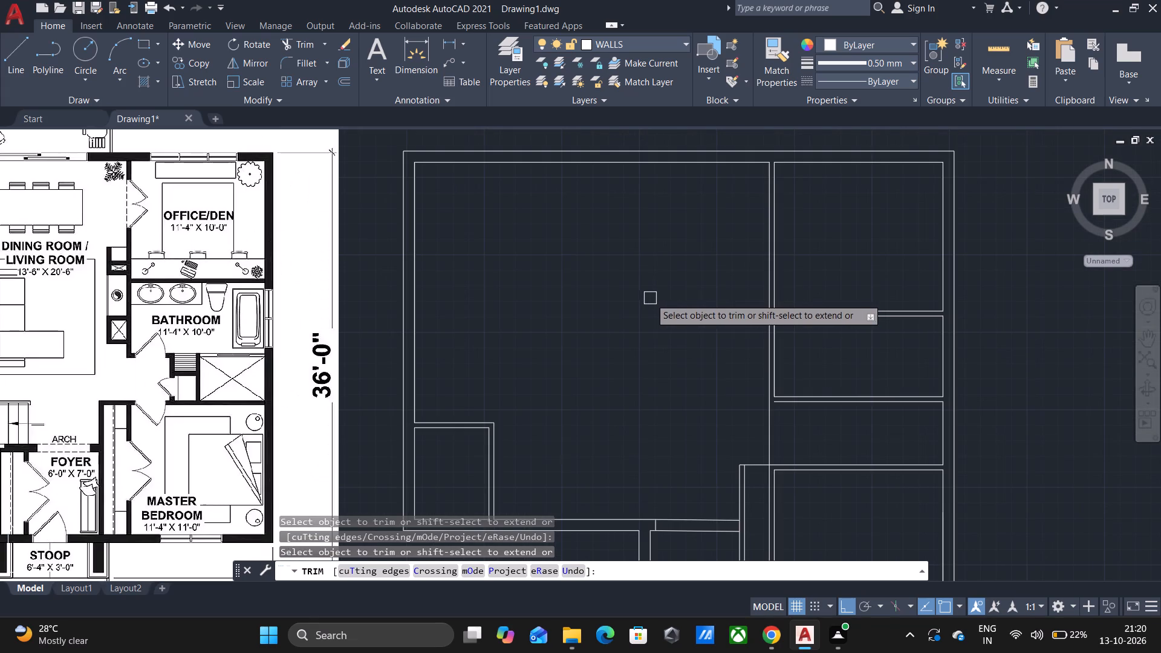
key("Escape")
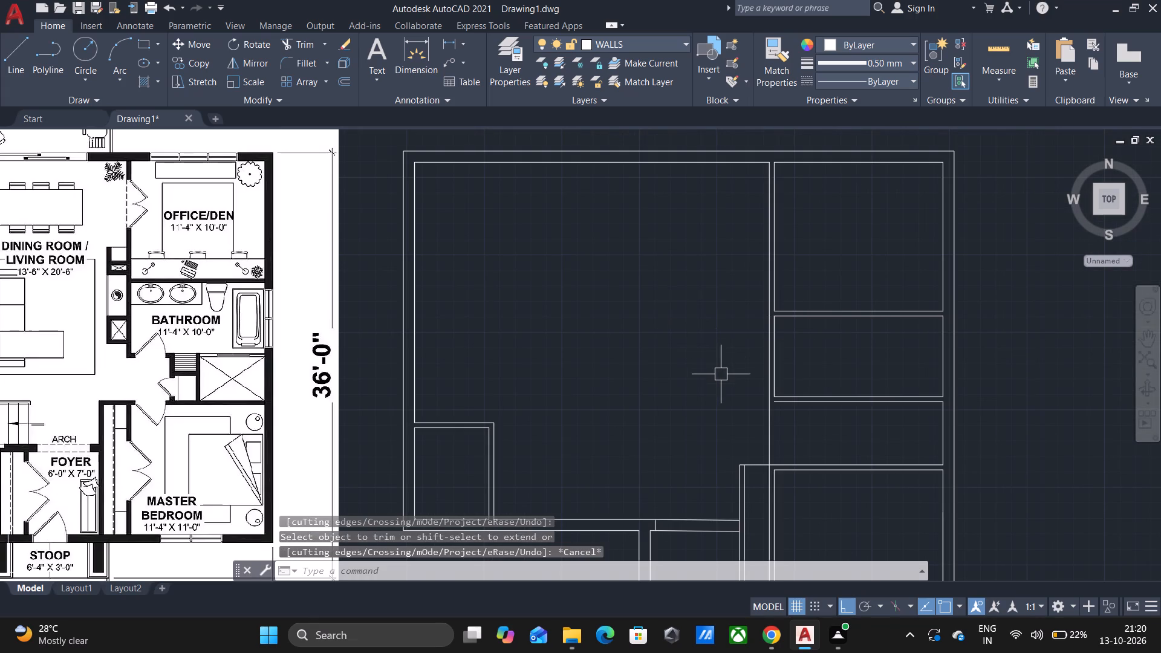
Draw a horizontal line from the west end of the partition's south line westward past the bathroom's west wall.
key("l")
key("Return")
left_click(774, 403)
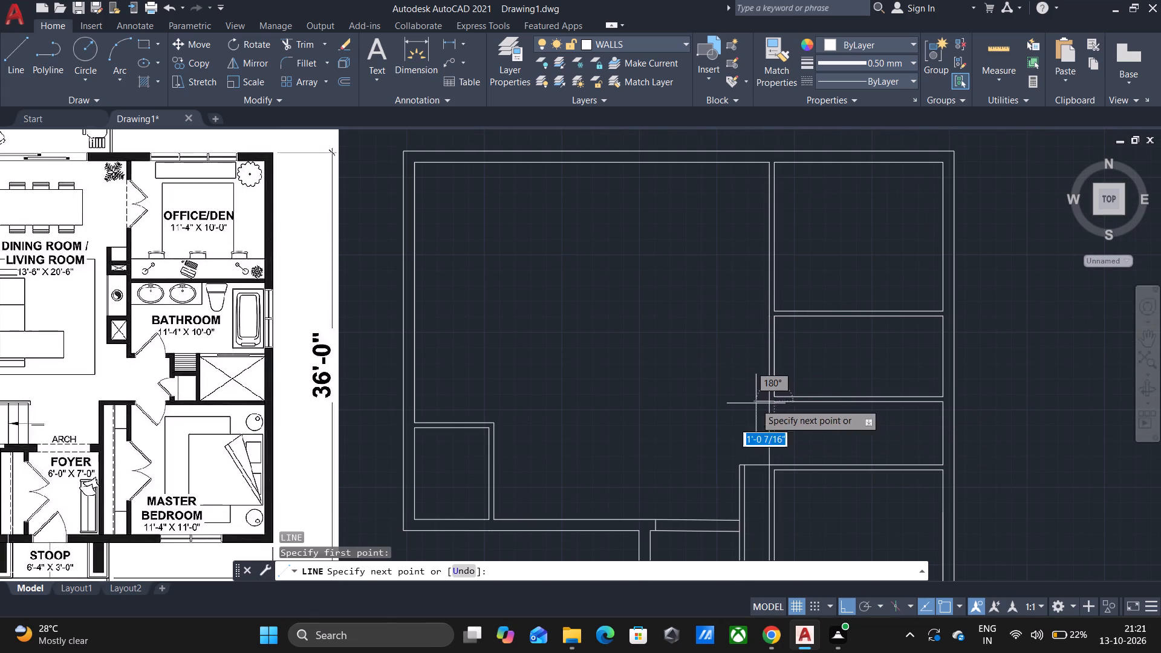
left_click(741, 403)
scroll(739, 403, "up", 2)
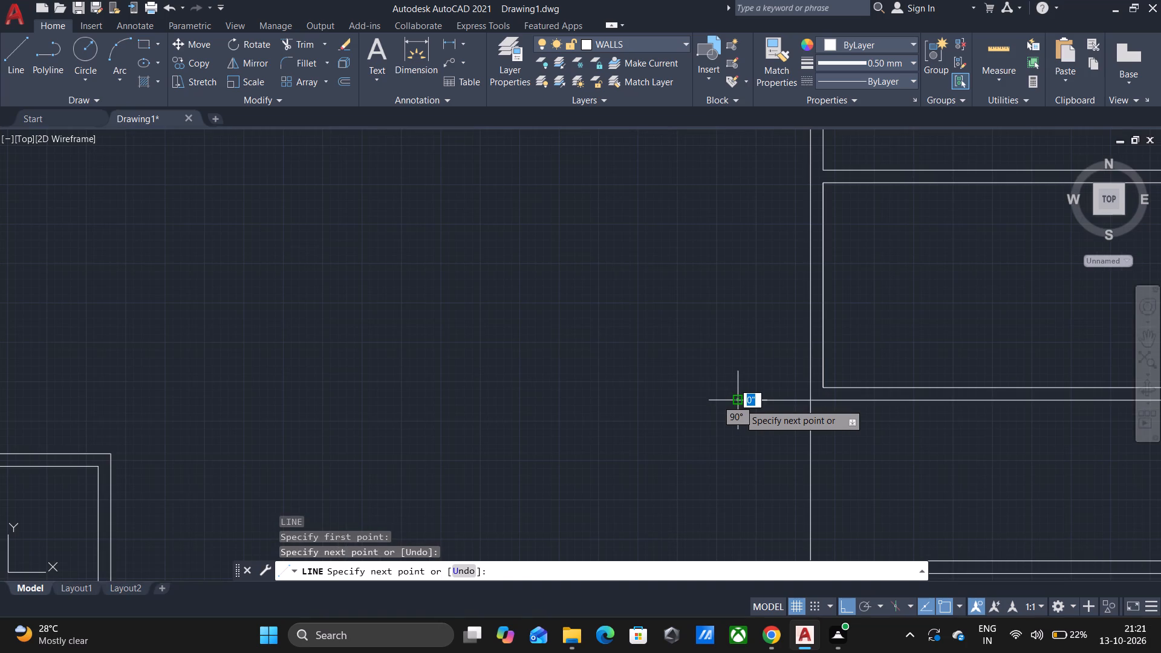
key("Escape")
Trim the partition line's overhang west of the bathroom wall and that wall's outer line south to the master bedroom.
key("t")
key("r")
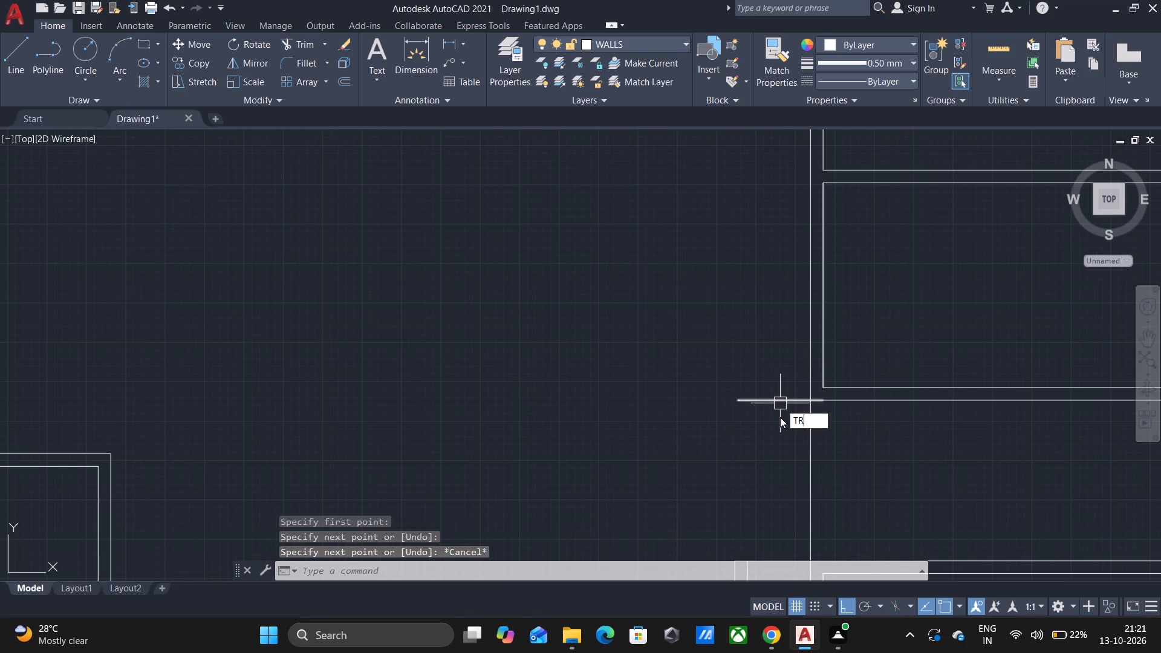
key("Return")
key("Return")
left_click(775, 400)
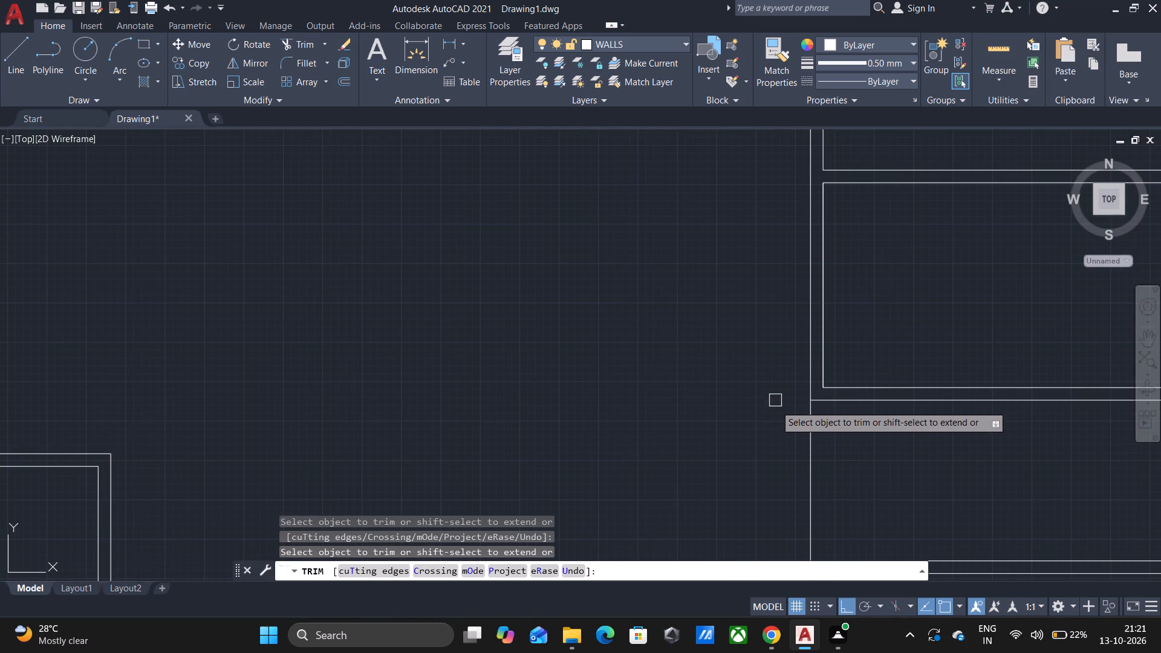
left_click(808, 437)
scroll(804, 437, "down", 1)
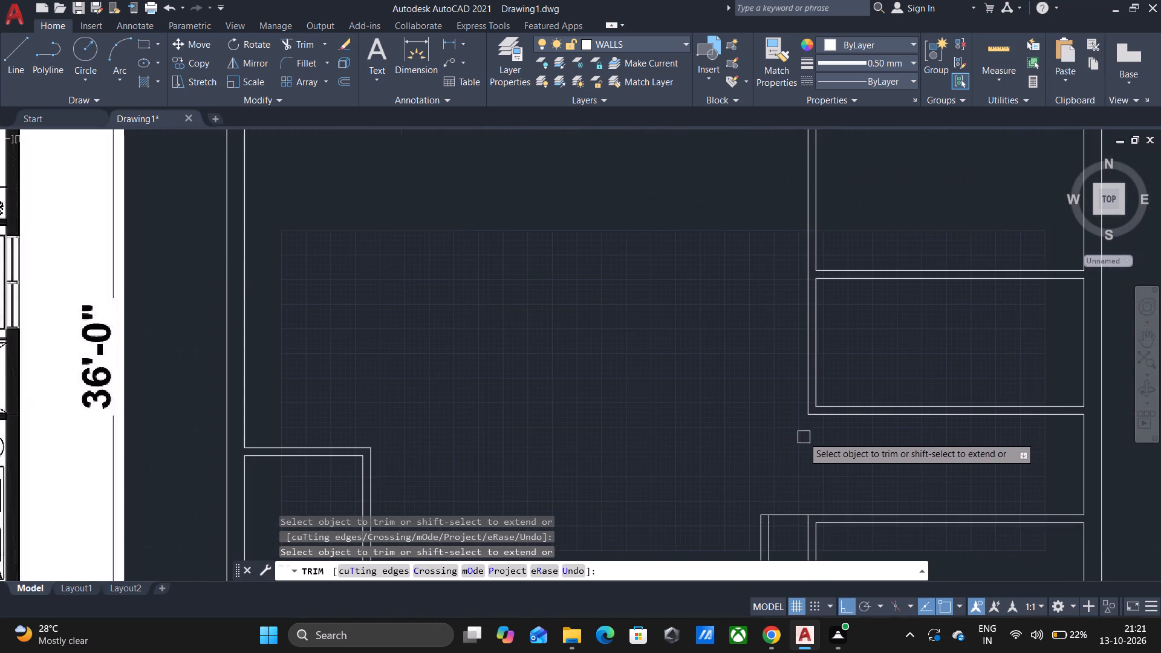
middle_click_drag(820, 447, 831, 424)
scroll(837, 427, "down", 1)
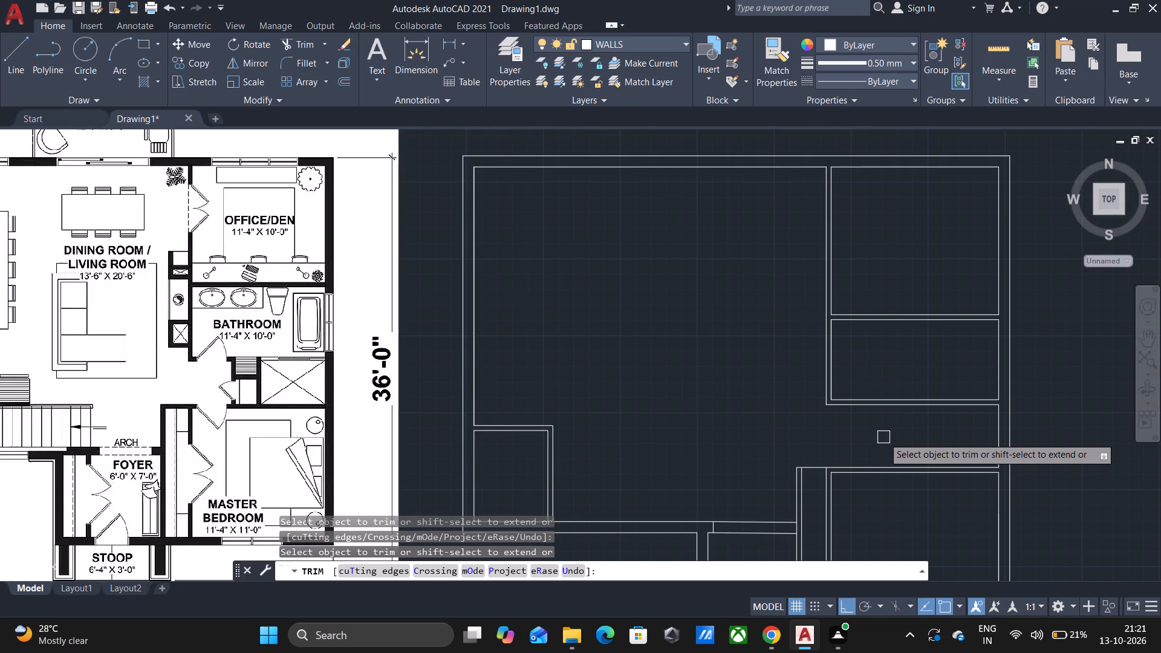
middle_click_drag(929, 437, 914, 431)
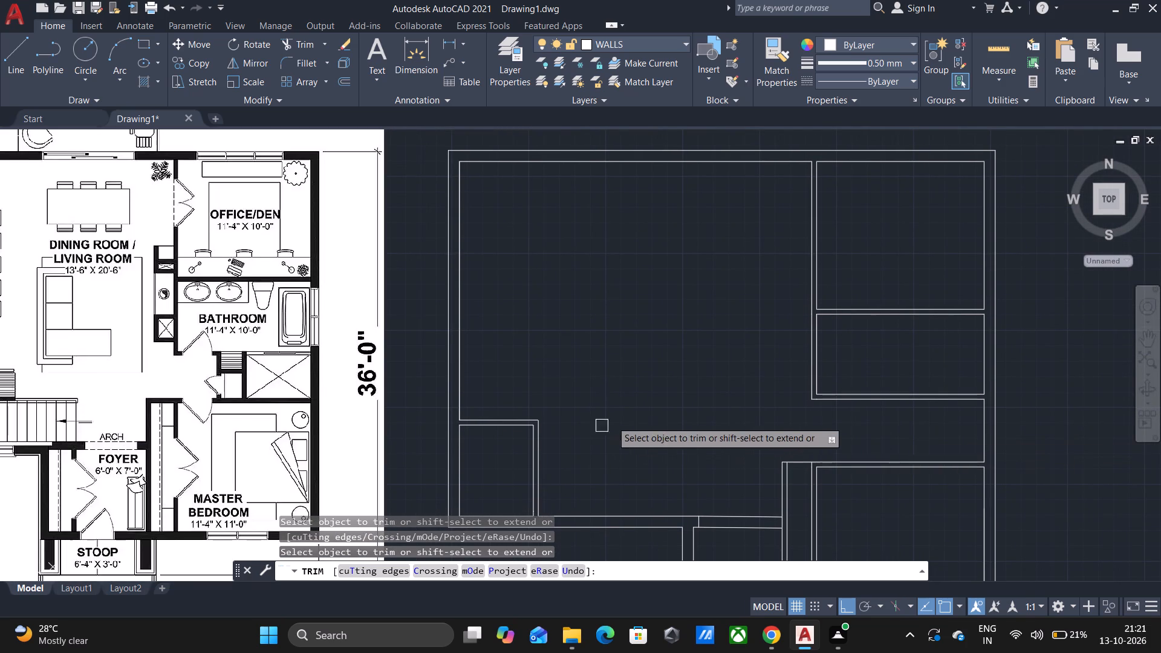
key("Escape")
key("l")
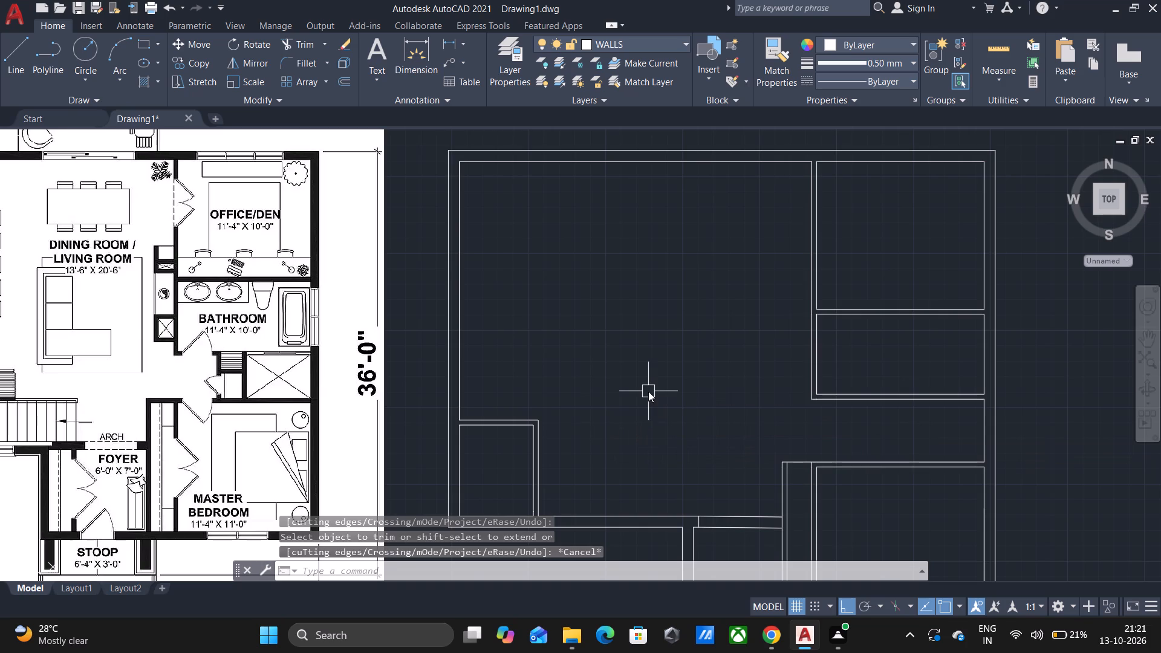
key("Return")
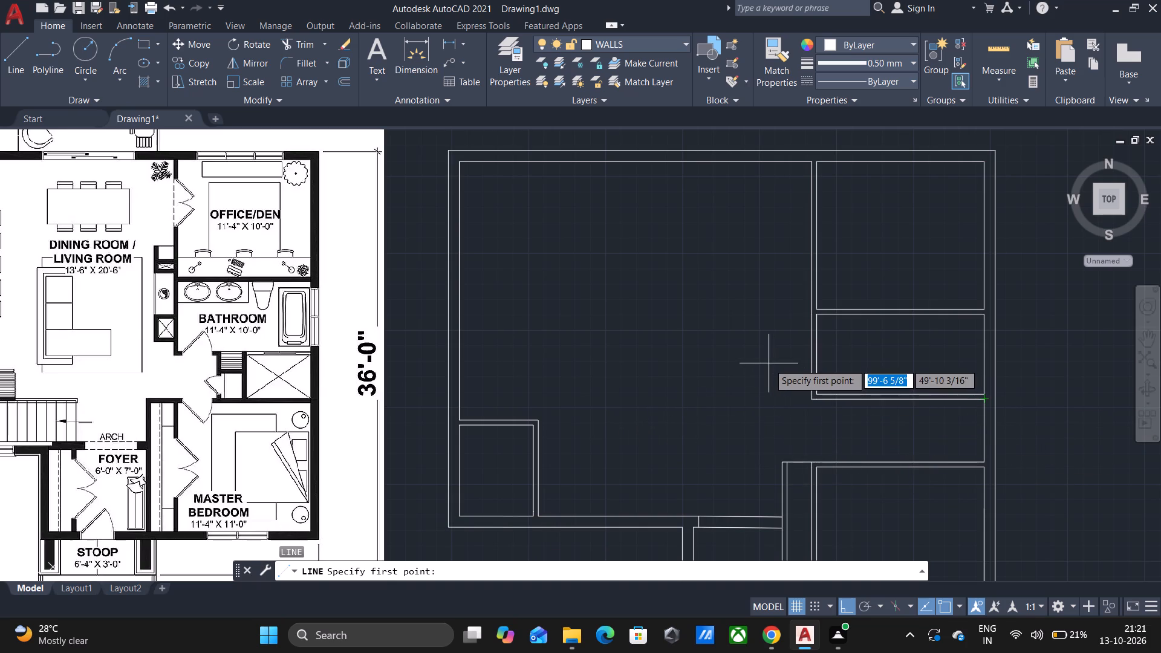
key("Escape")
Delete the overlapping 5'5" line on the inner face of the bathroom's west wall.
left_click(813, 364)
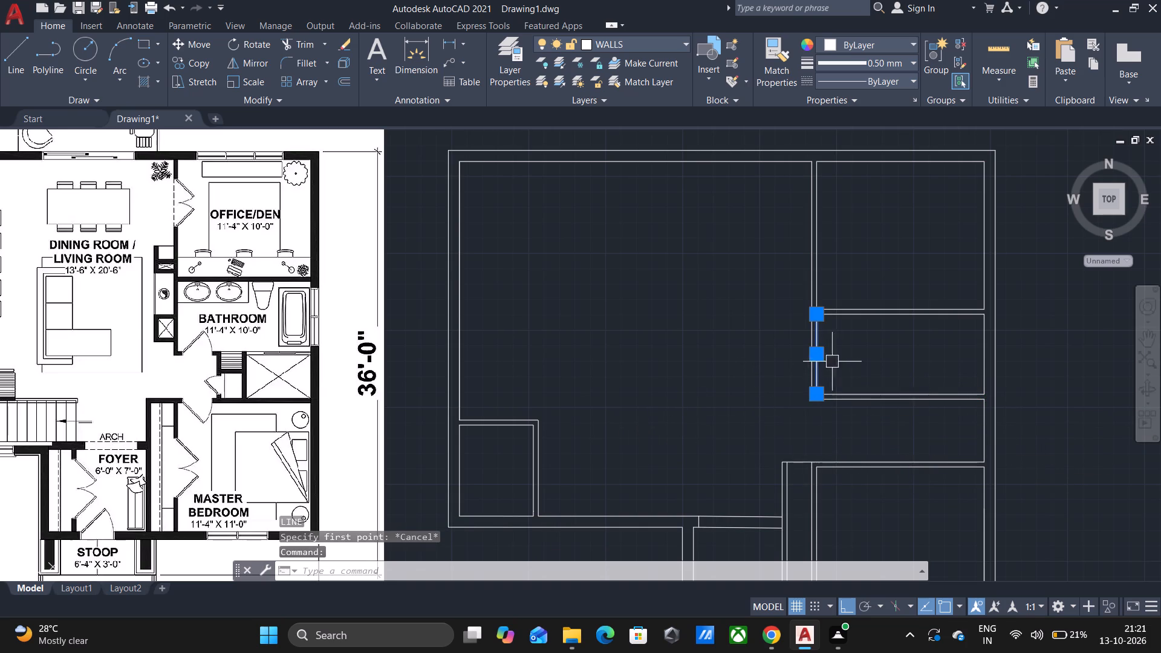
key("Delete")
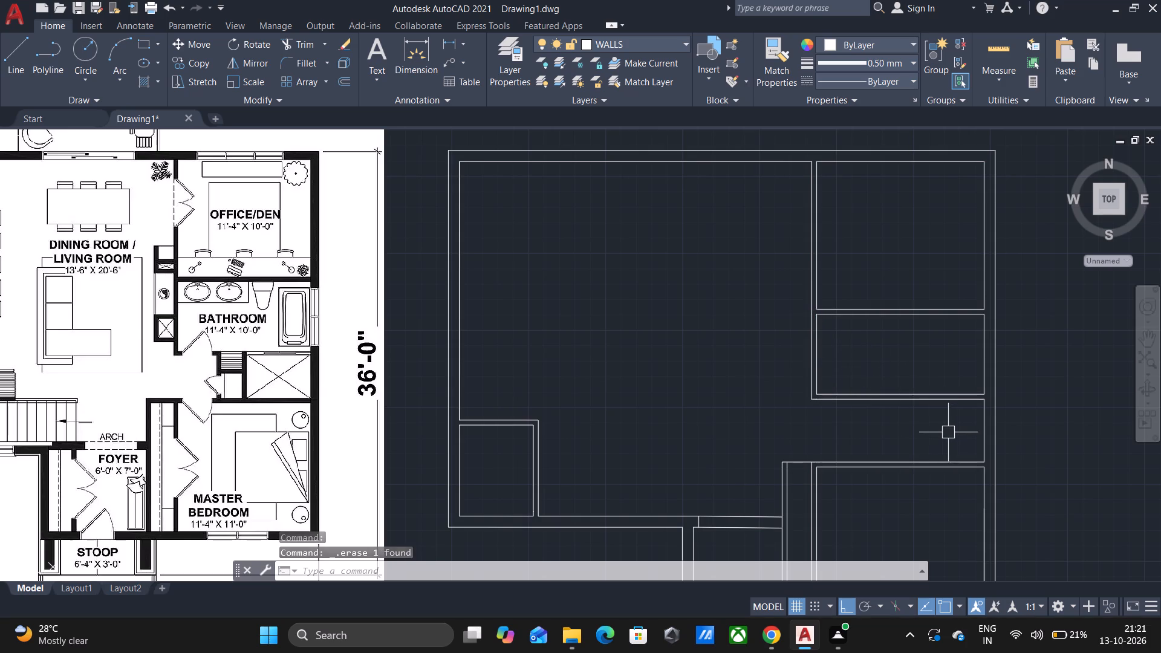
Draw a line 5' west from the east end of the bathroom partition's south line, continuing 4'4" south to the bedroom wall.
key("l")
key("Return")
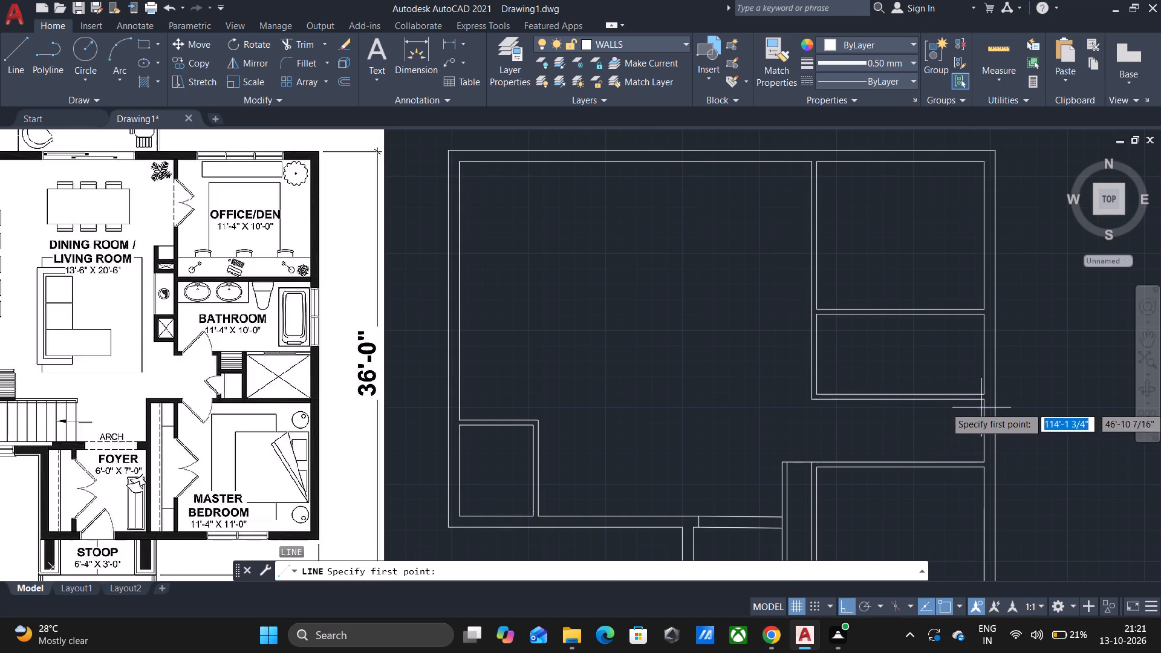
left_click(983, 404)
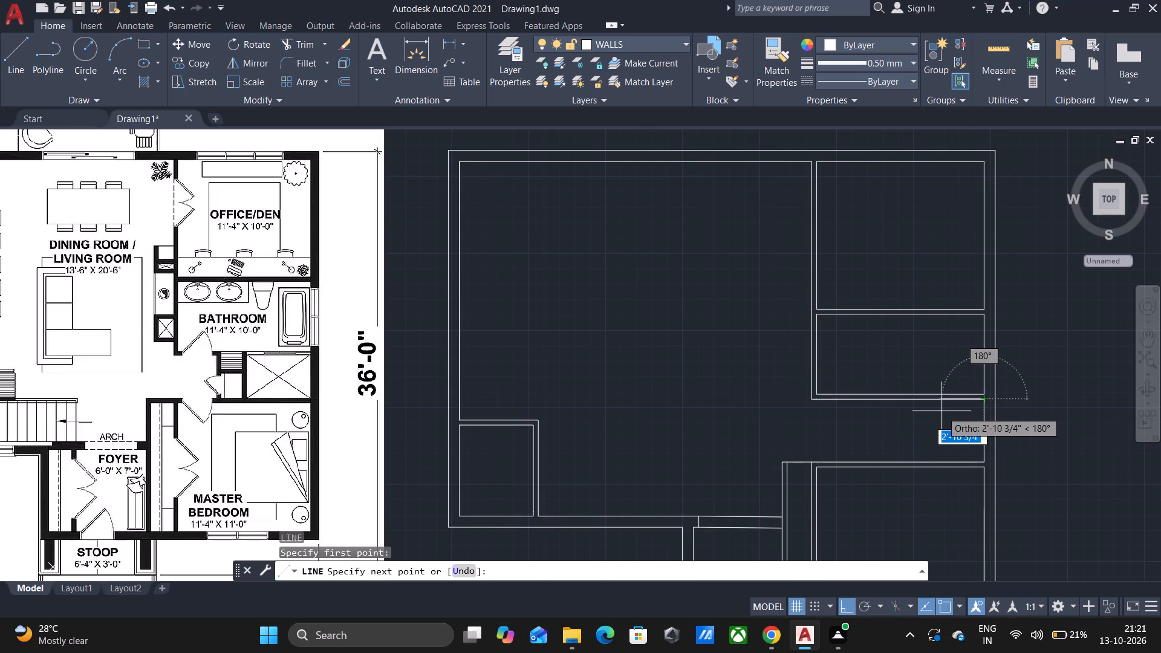
type("5'")
key("Return")
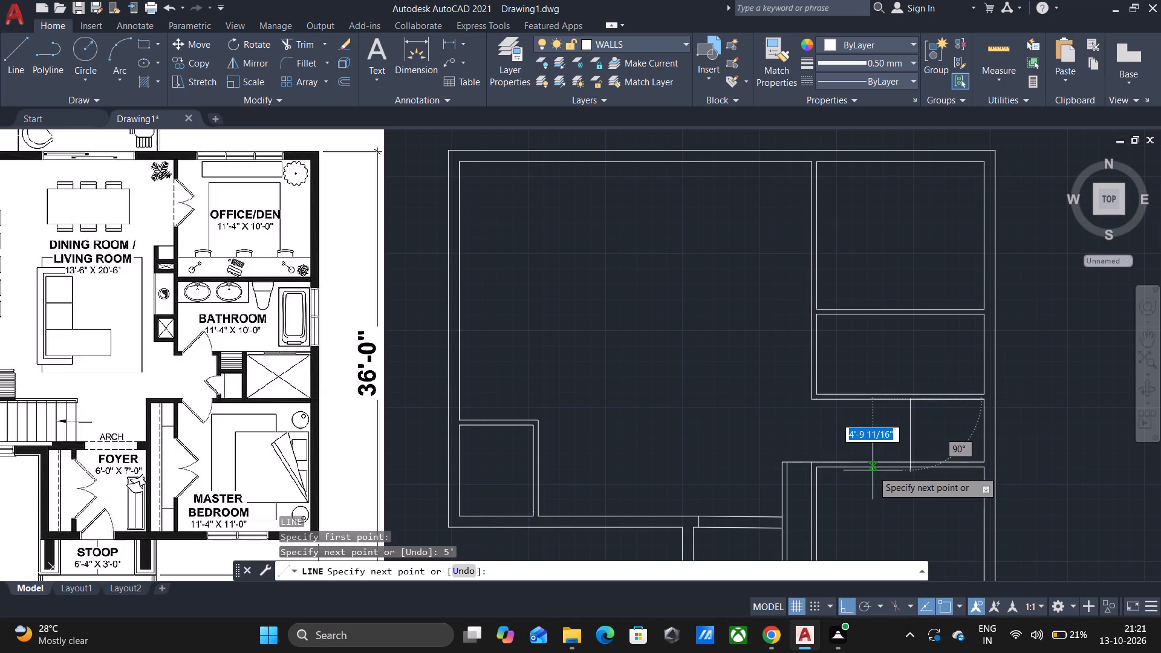
type("5'")
key("Return")
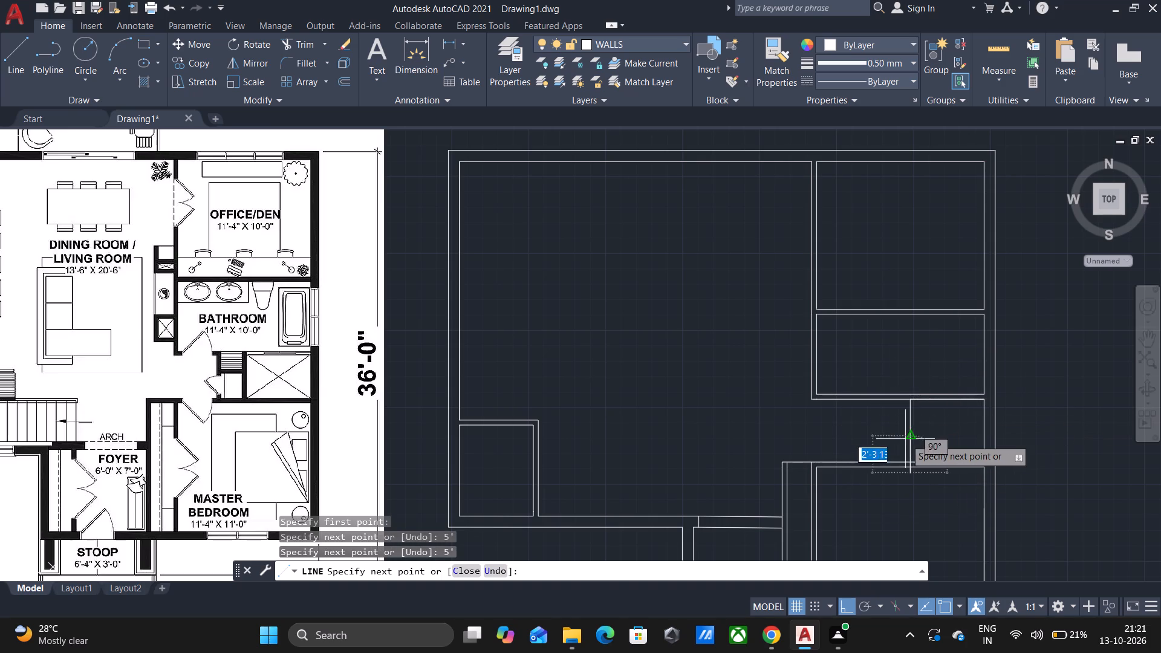
key("ctrl+z")
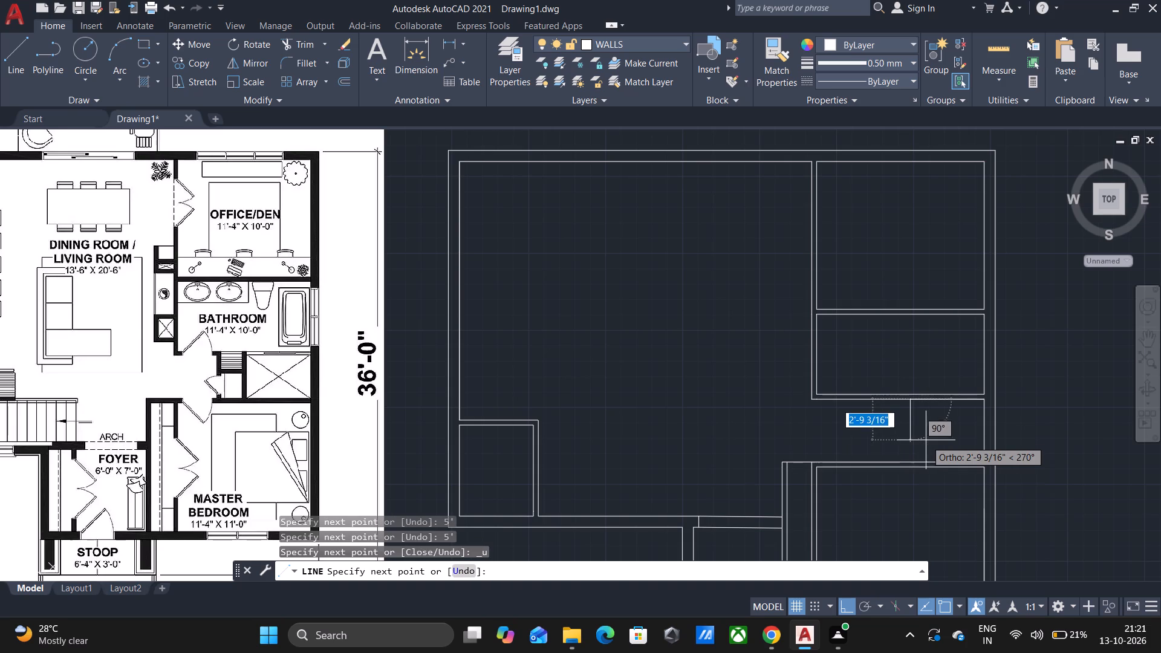
type("4'")
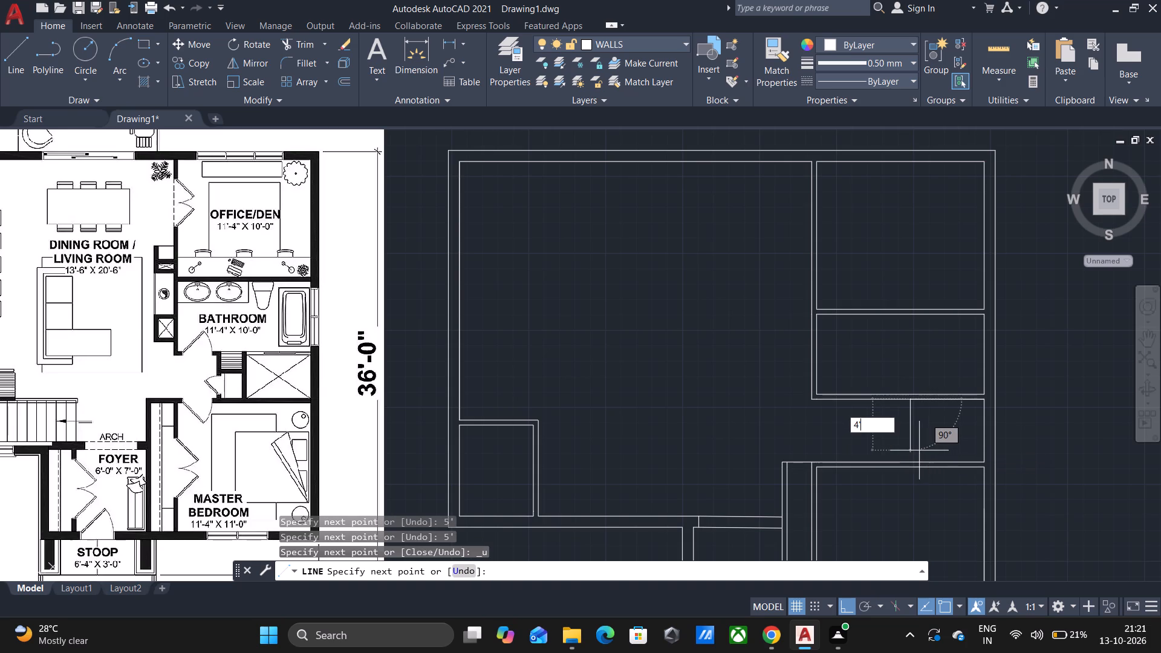
type("4\"")
key("Return")
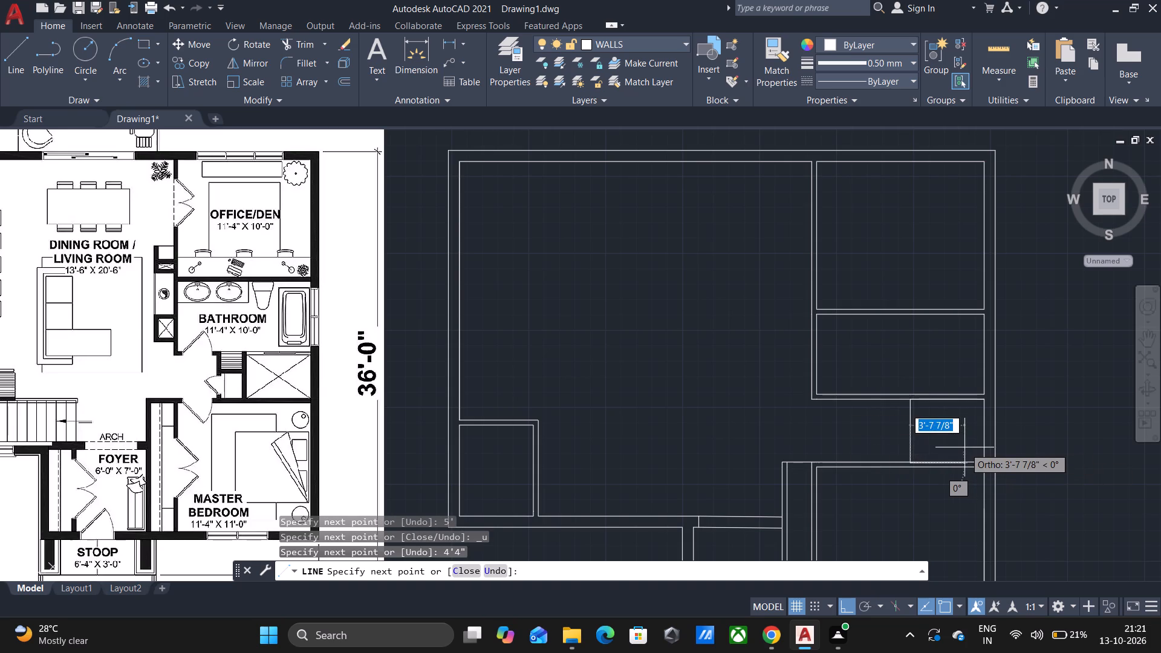
key("space")
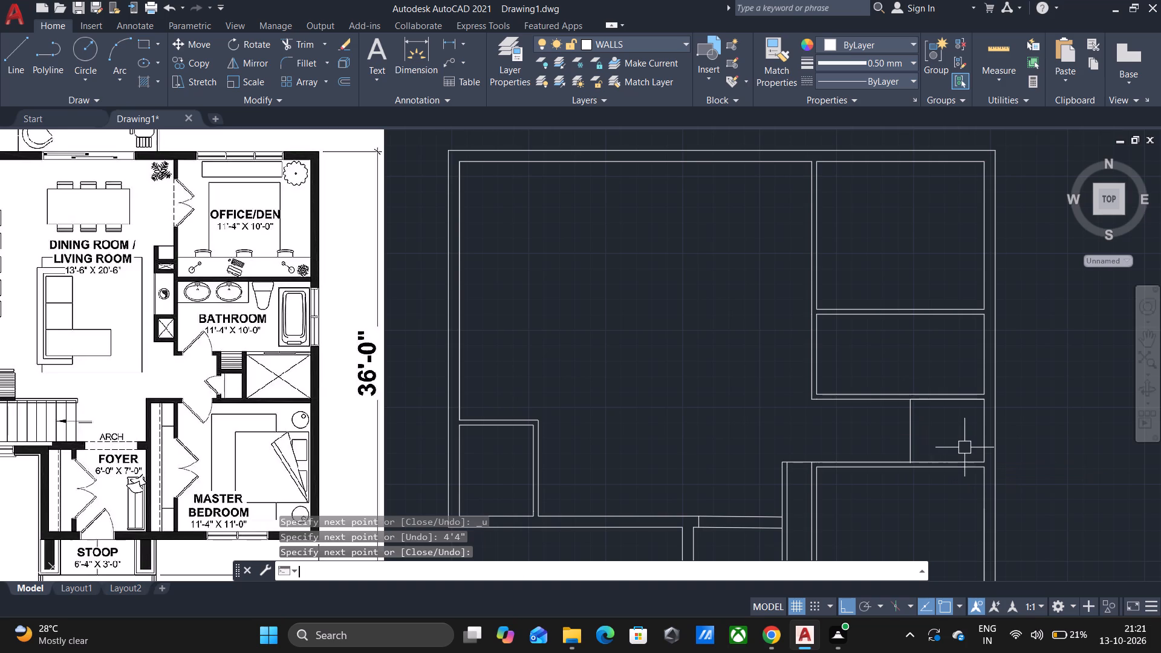
Offset the new 4'4" vertical line 4" to the west to form the wall's second face.
key("o")
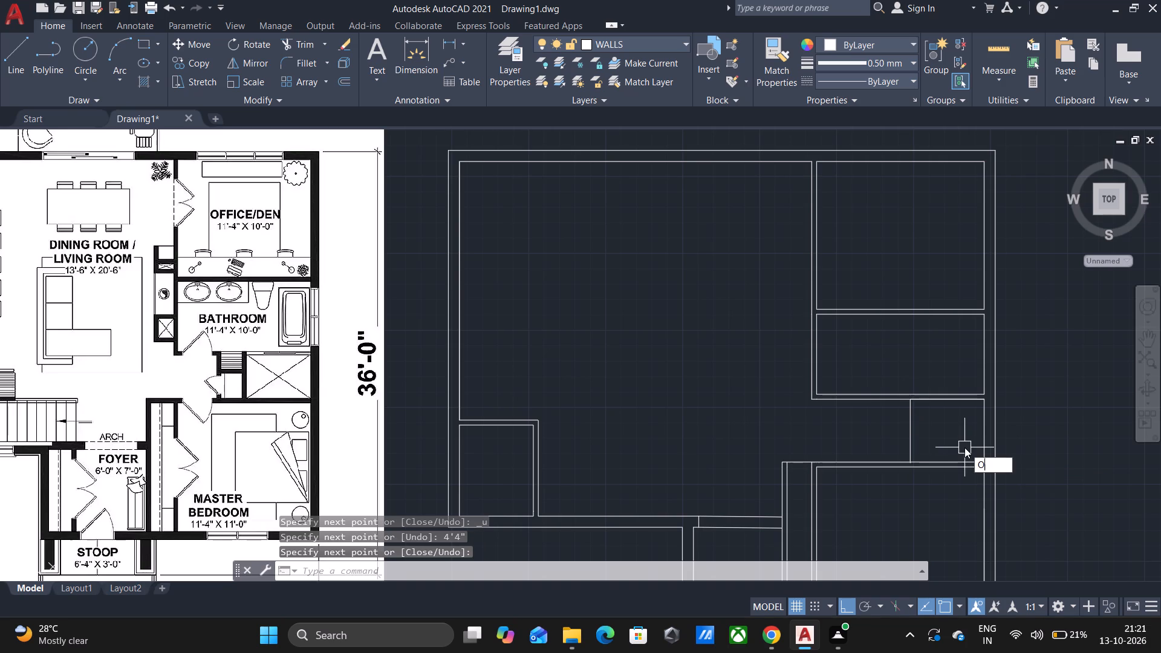
key("Return")
key("Return")
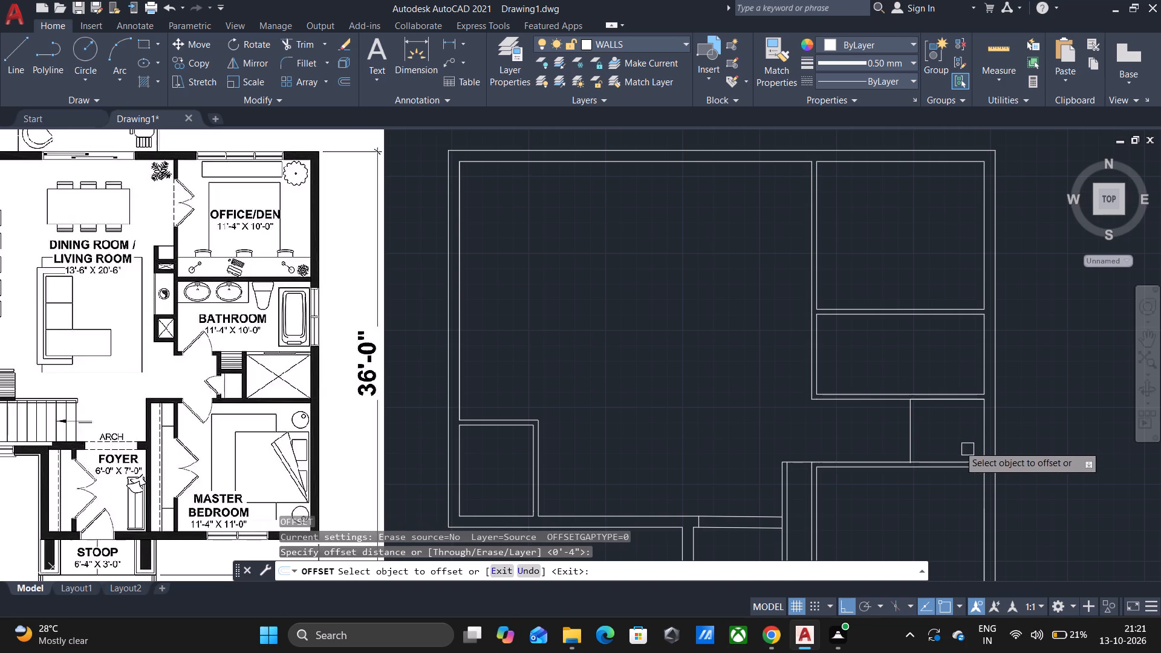
left_click(911, 426)
left_click(851, 422)
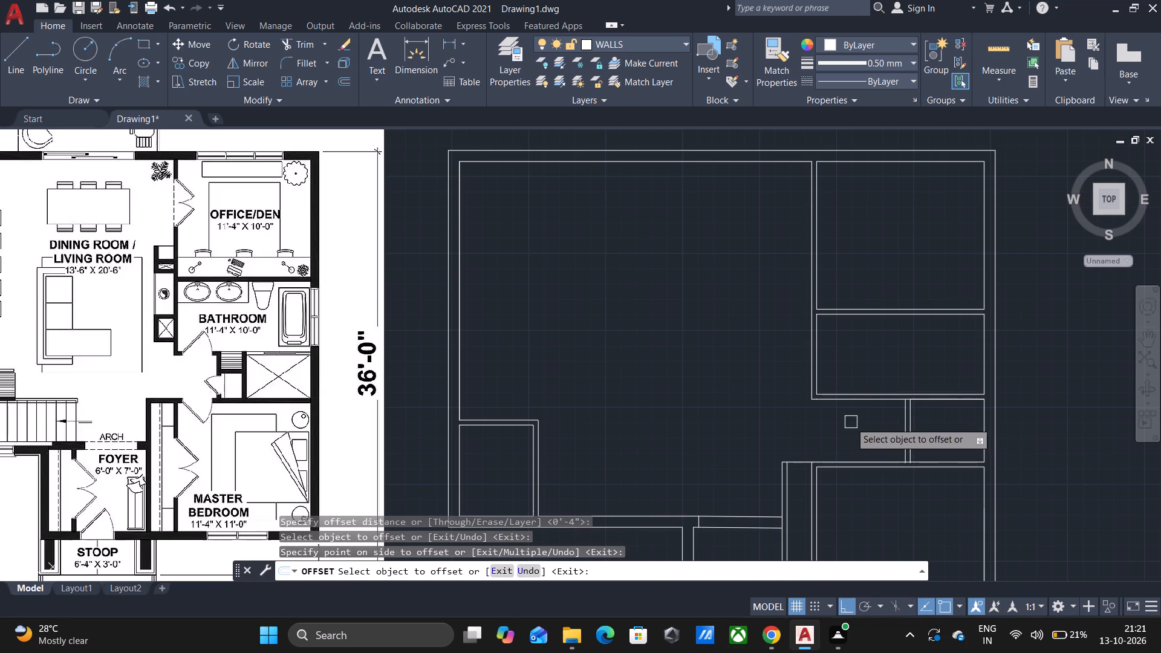
scroll(944, 464, "up", 3)
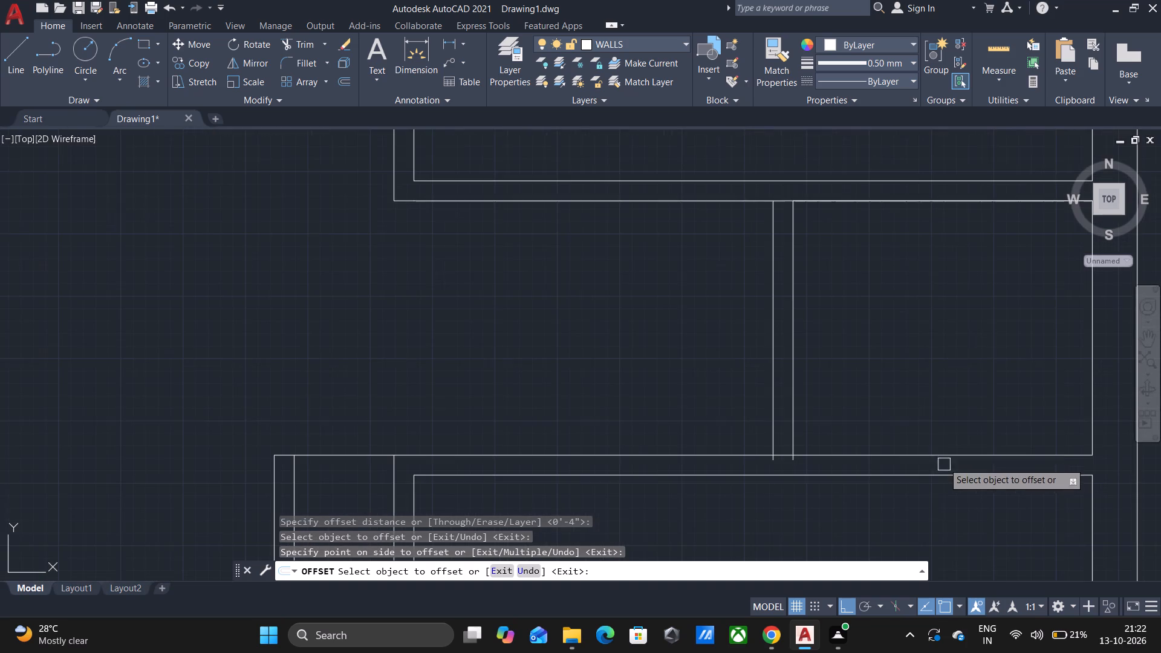
key("Escape")
Trim the new wall's overhangs at the master bedroom's north wall and that wall's north line between the two faces.
type("TR")
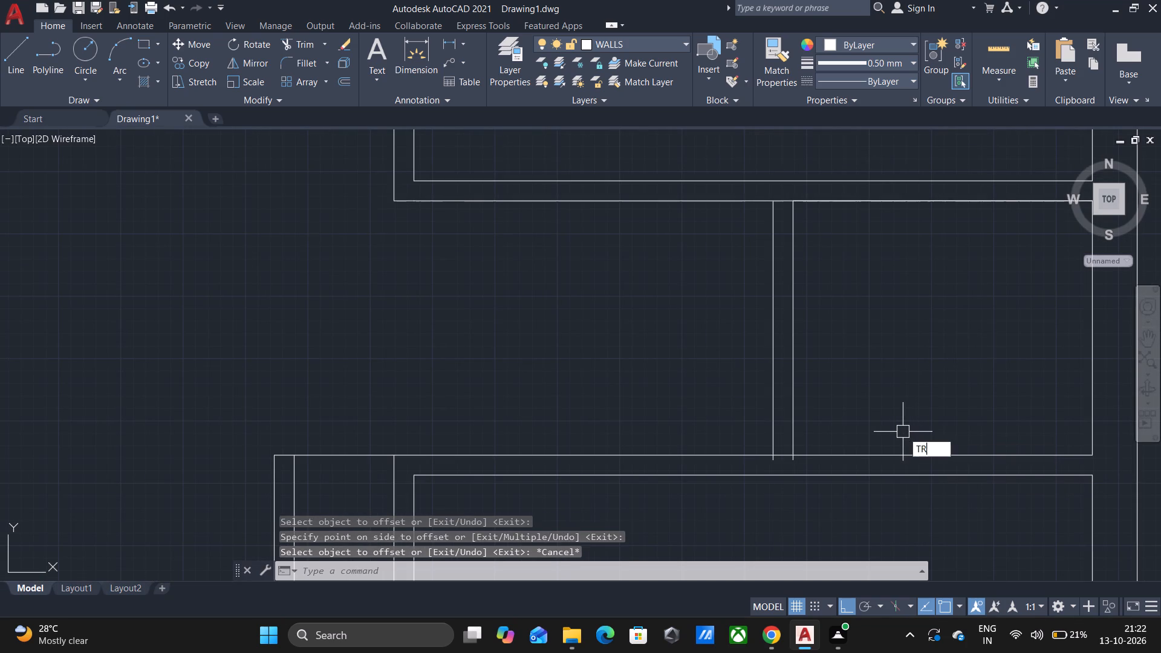
key("Return")
key("Return")
scroll(837, 444, "up", 3)
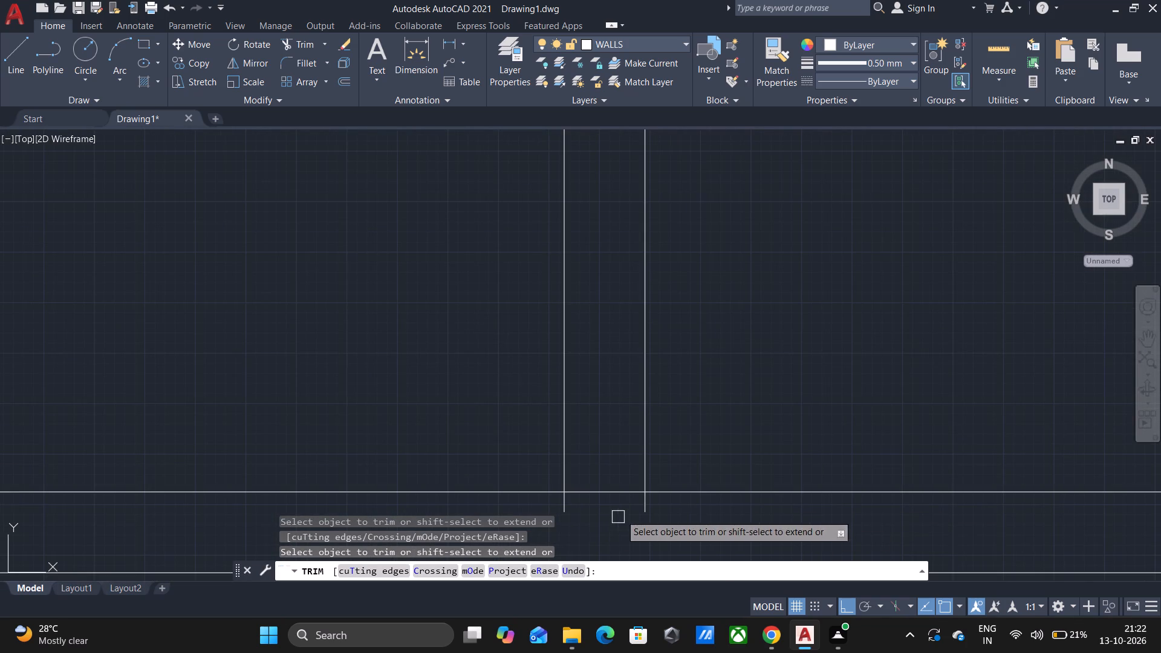
left_click(649, 511)
left_click(568, 507)
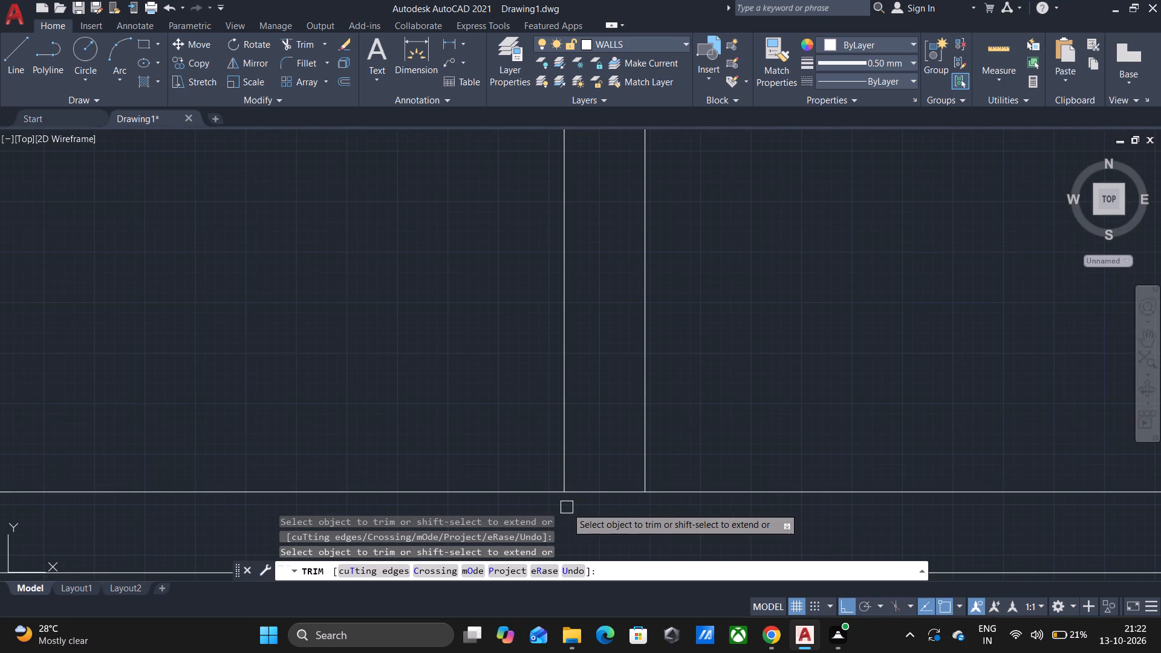
scroll(567, 507, "down", 2)
left_click(580, 504)
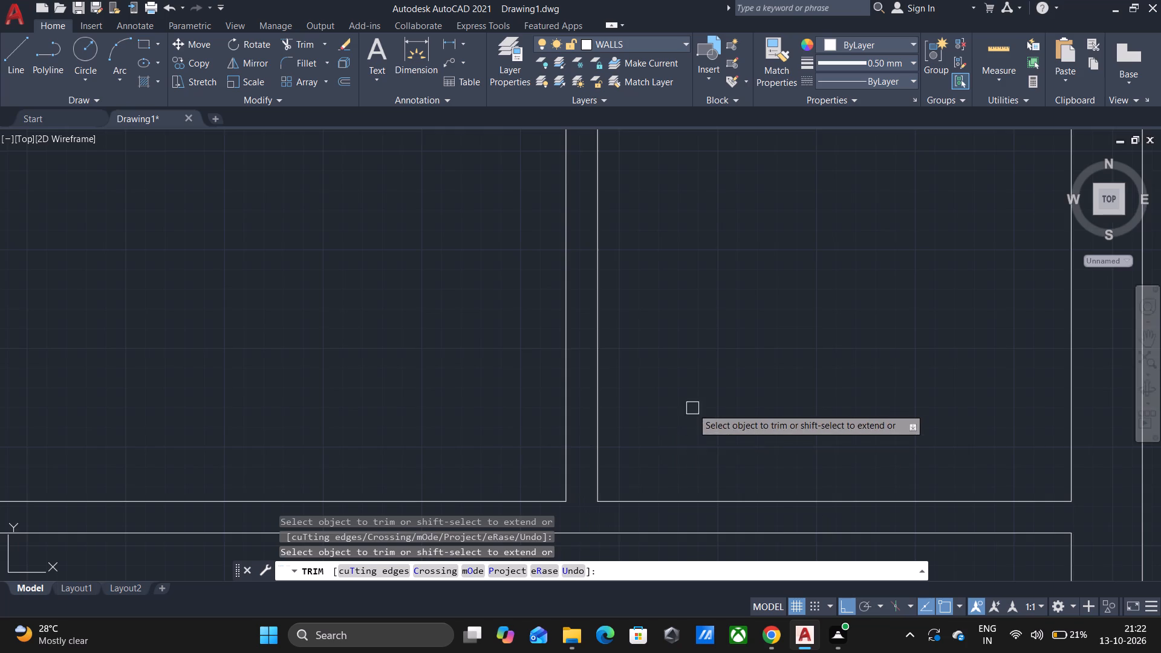
Trim the bathroom partition's south line between the two faces of the new wall.
scroll(692, 407, "down", 2)
scroll(648, 245, "up", 3)
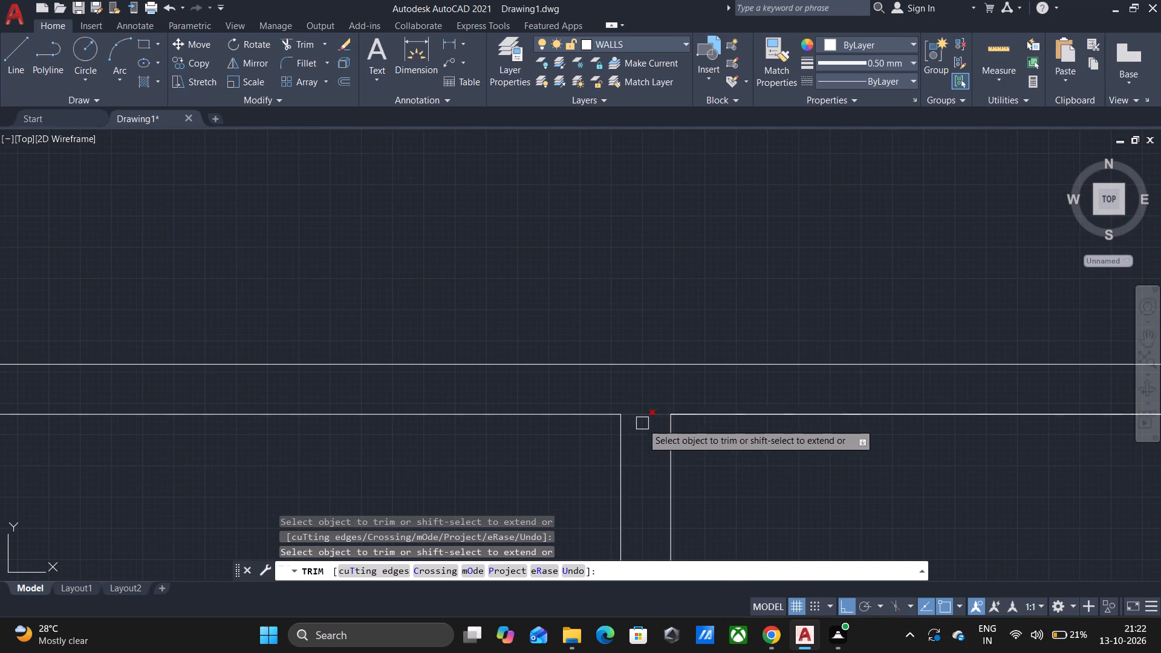
left_click(642, 423)
left_click(640, 407)
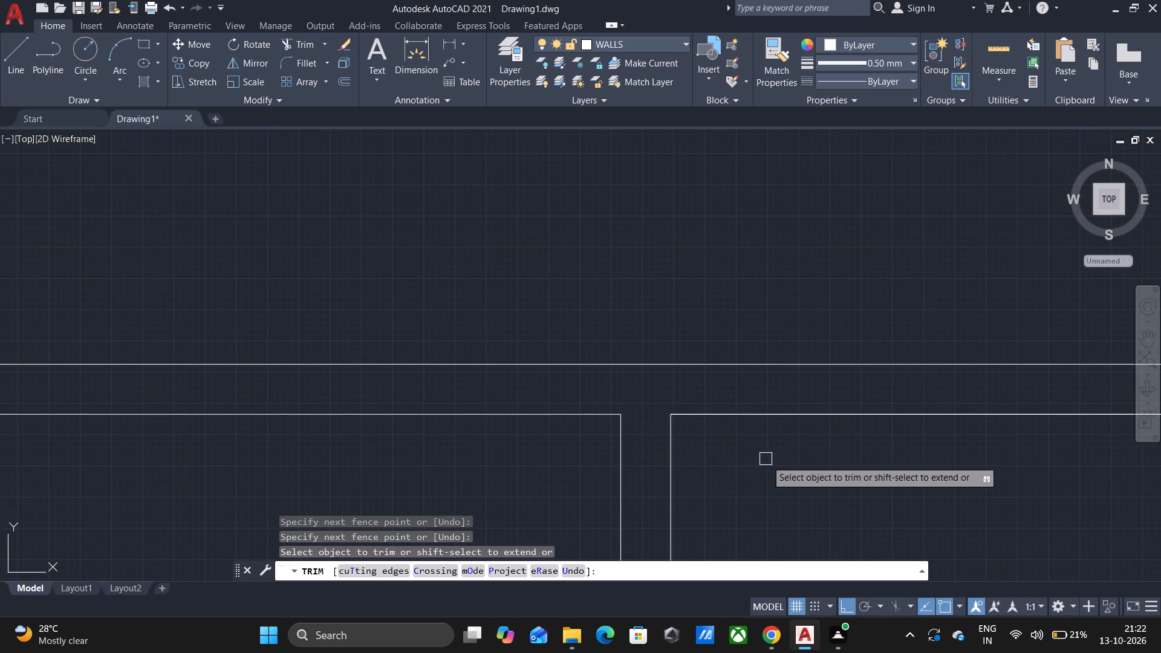
key("Escape")
Delete the overlapping 5' line on the partition's south face, east of the new wall.
left_click(772, 415)
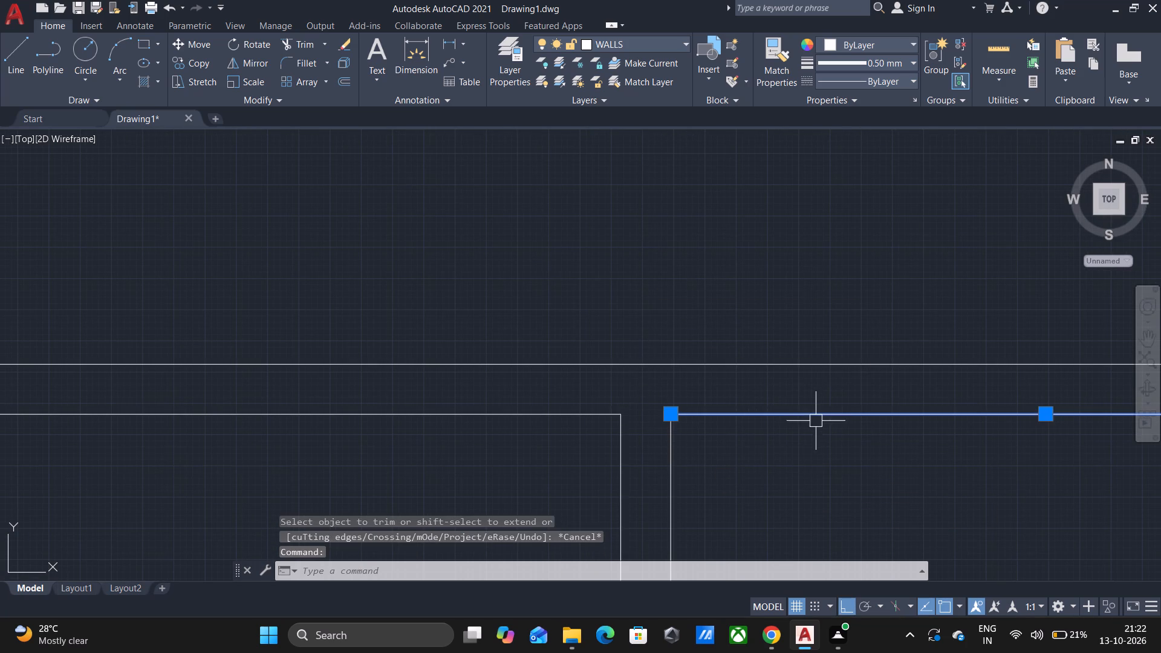
key("Delete")
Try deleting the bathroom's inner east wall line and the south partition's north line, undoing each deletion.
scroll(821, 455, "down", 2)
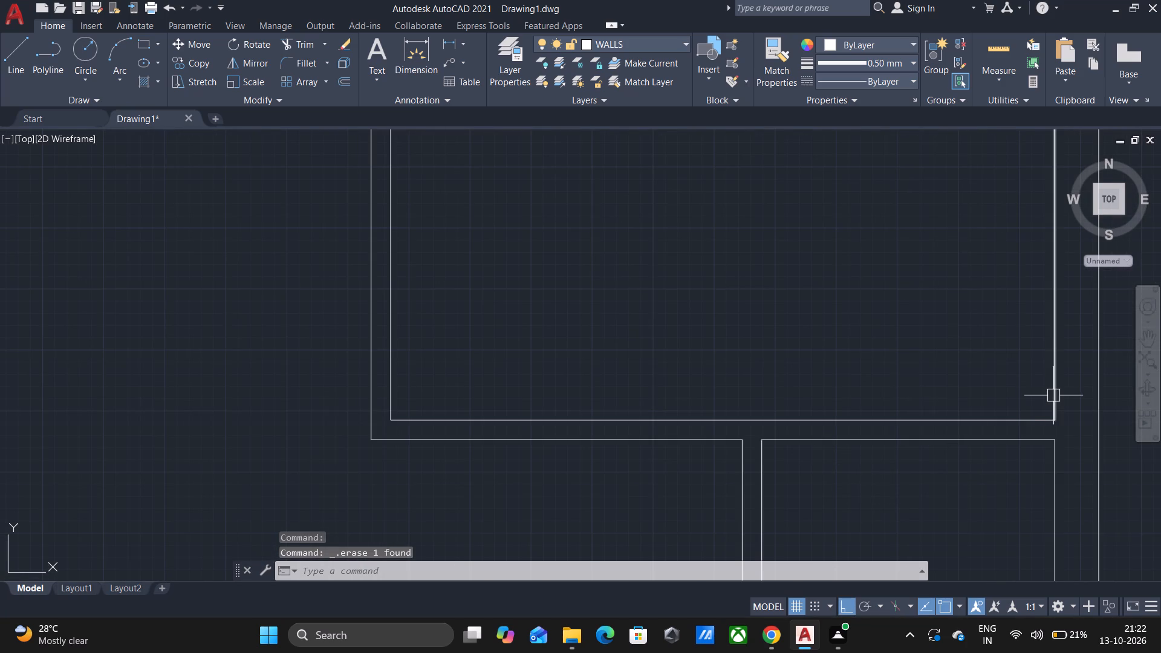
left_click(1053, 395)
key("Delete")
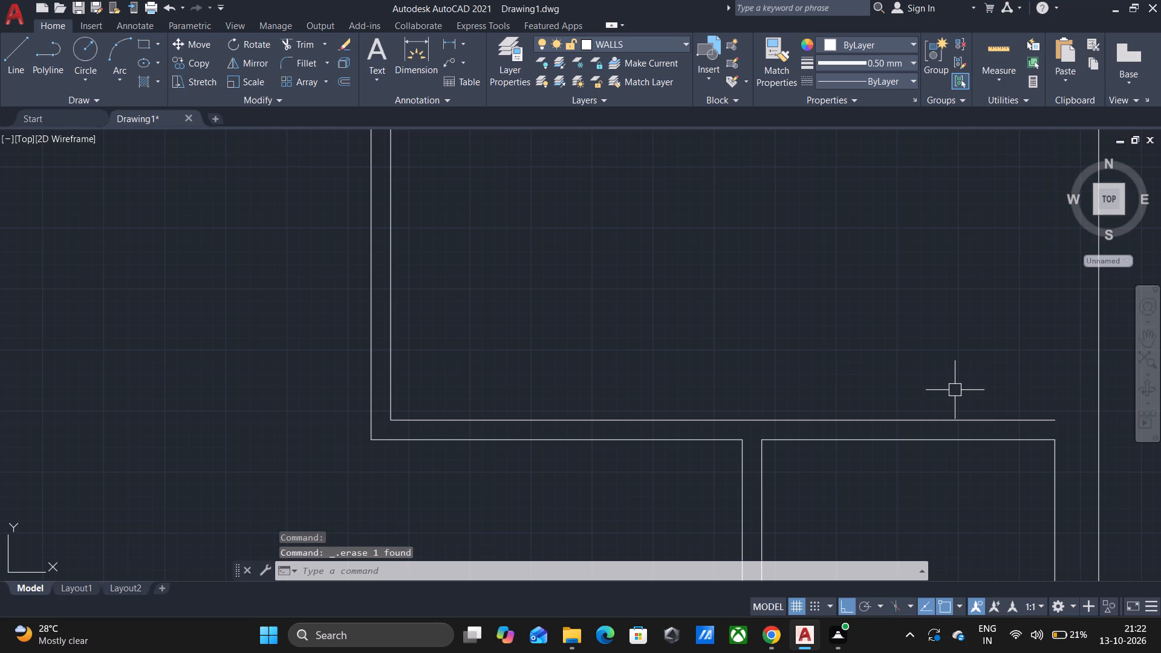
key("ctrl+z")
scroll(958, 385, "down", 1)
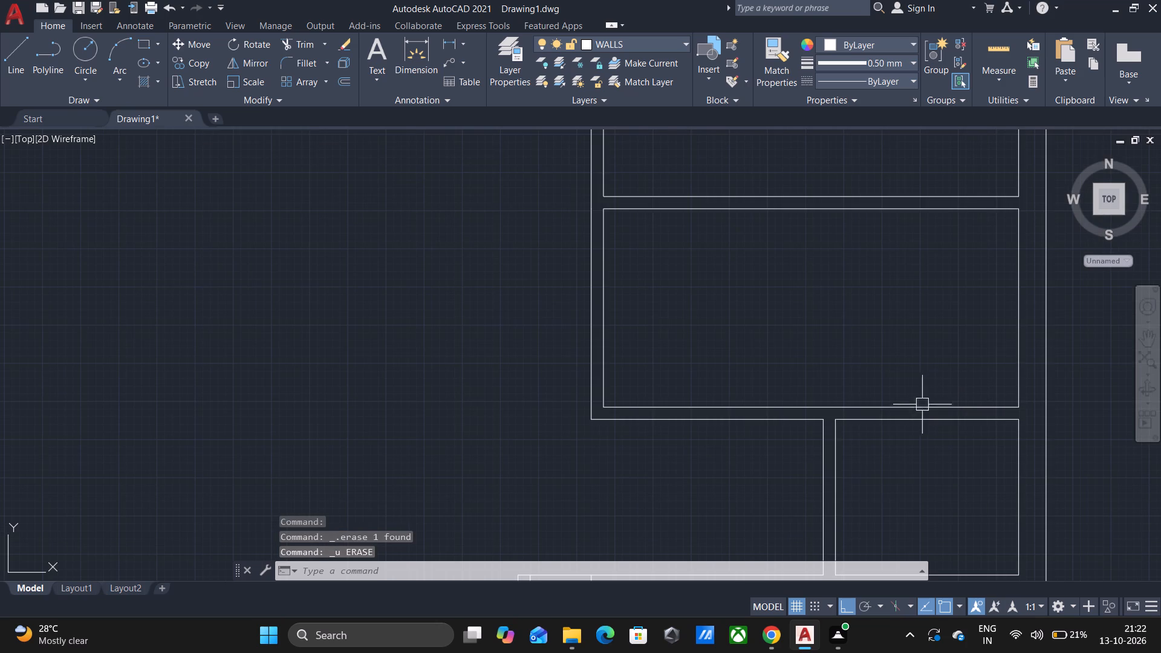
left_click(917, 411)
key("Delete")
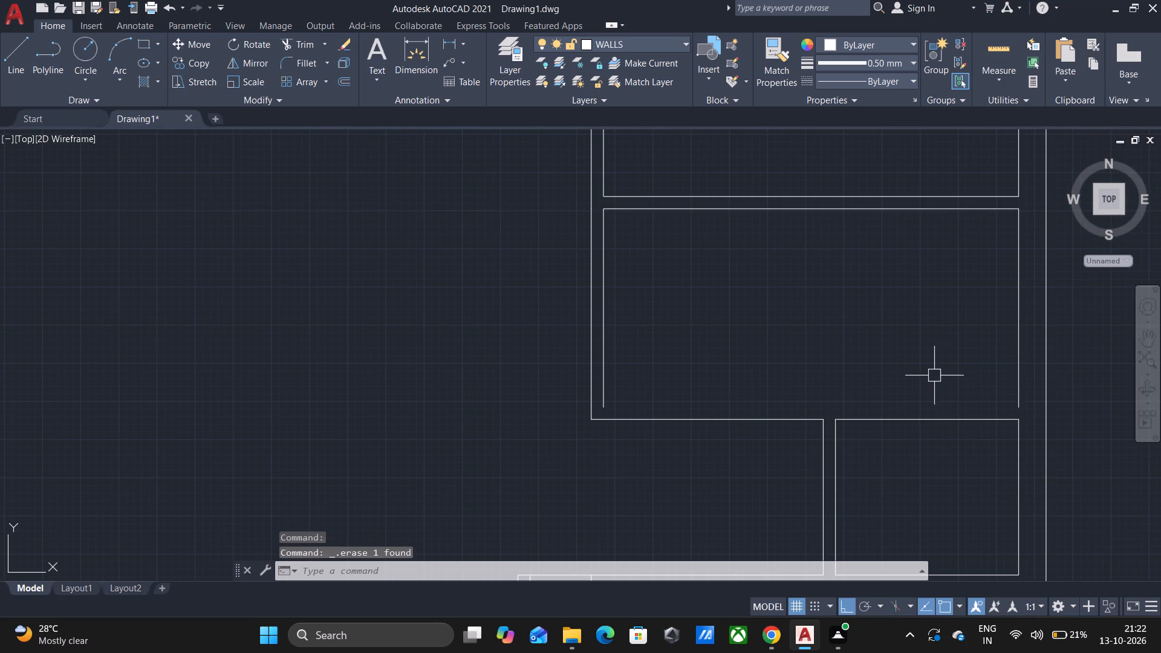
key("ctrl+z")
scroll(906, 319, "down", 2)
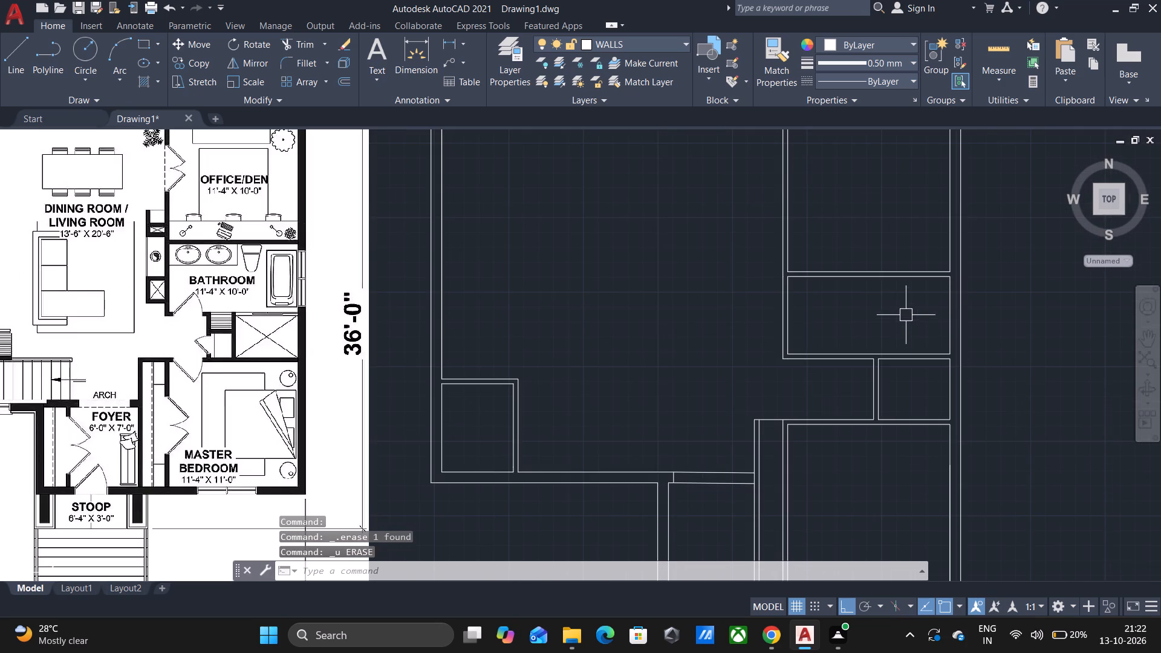
Draw a line 2' west from the south end of the new wall's west face, continuing 4'4" north to the bathroom partition.
middle_click_drag(646, 330, 629, 302)
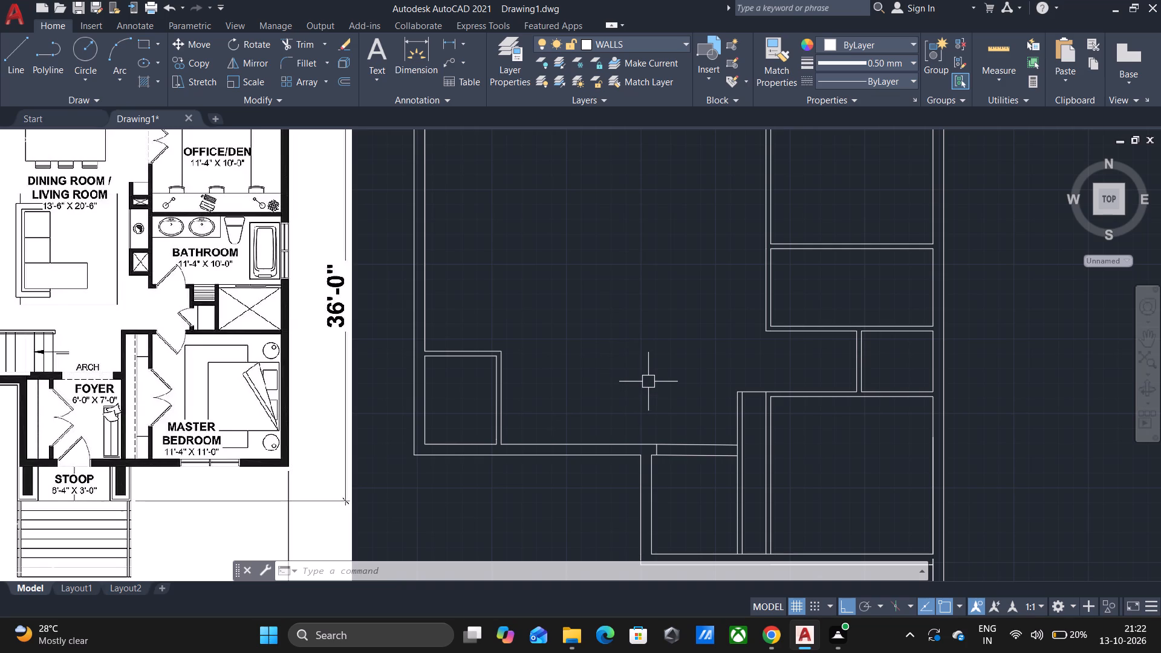
key("l")
key("Return")
left_click(856, 389)
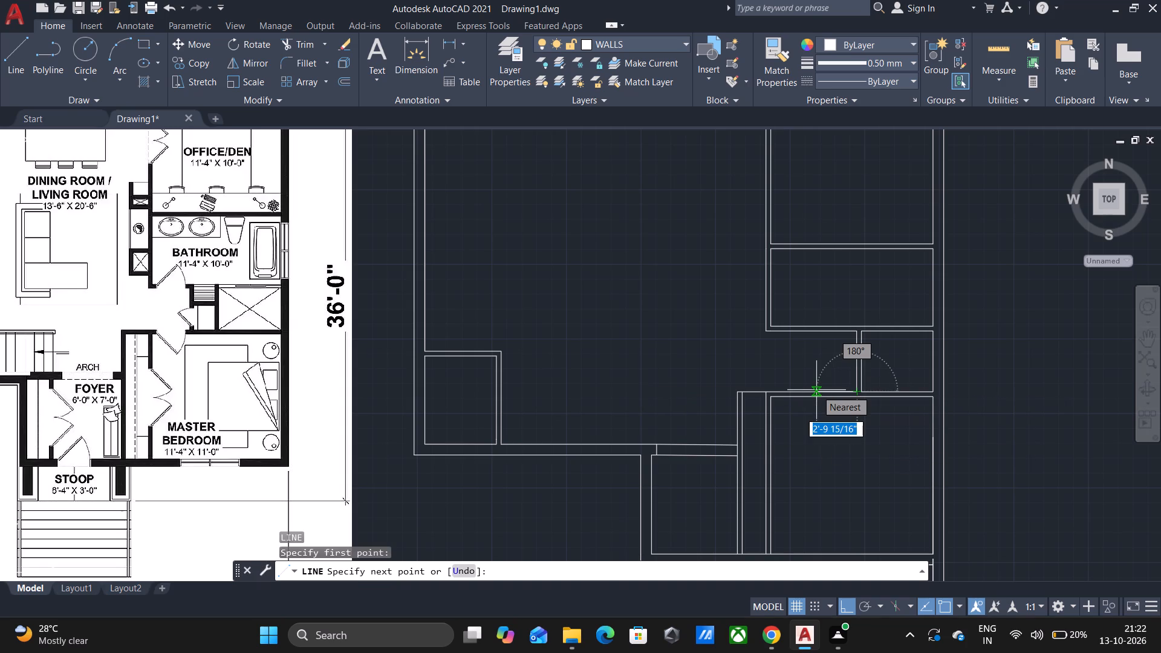
type("2'")
key("Return")
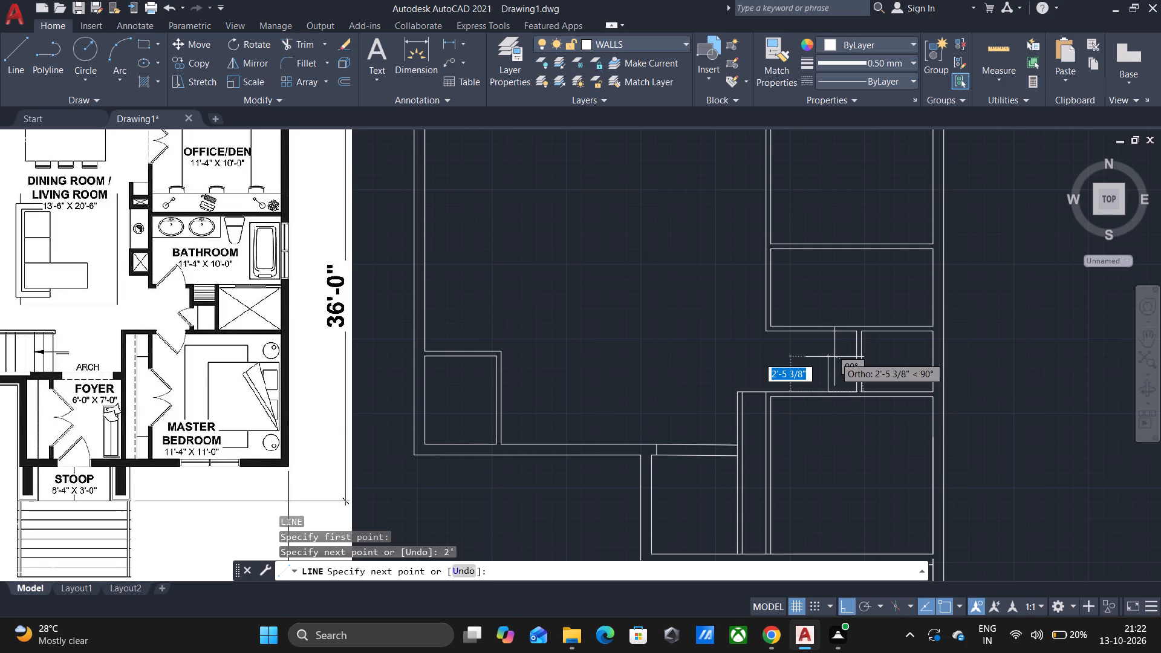
type("4'4\"")
key("Return")
key("space")
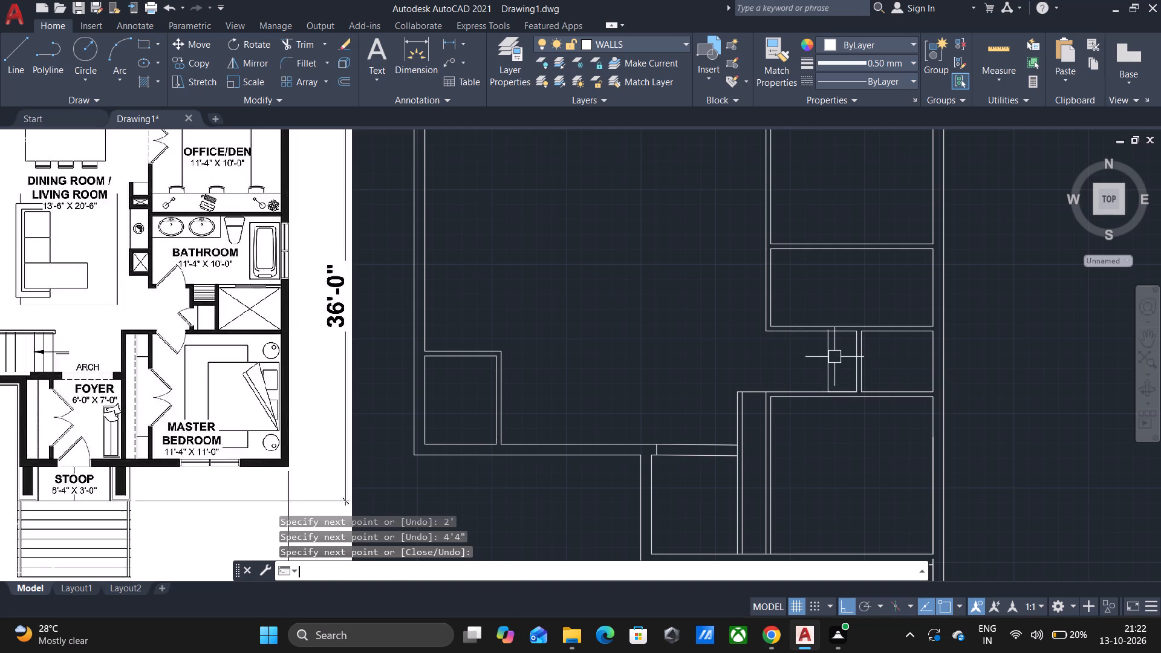
Delete the overlapping 2' line along the north face of the master bedroom's north wall.
scroll(835, 356, "up", 2)
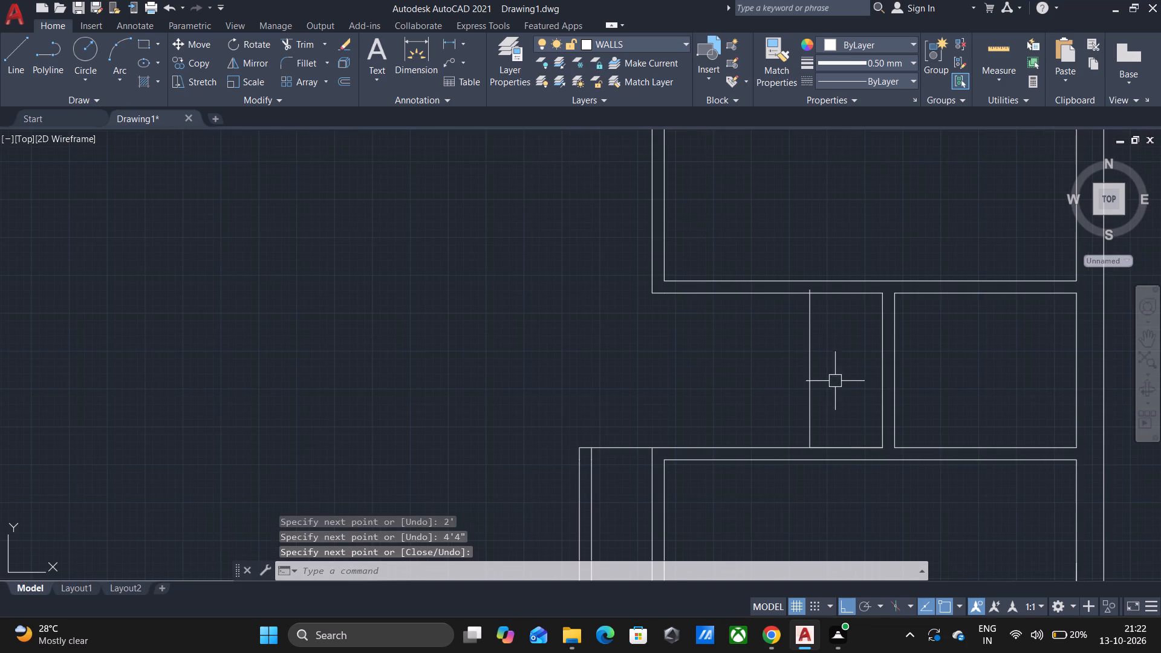
left_click(850, 450)
key("Delete")
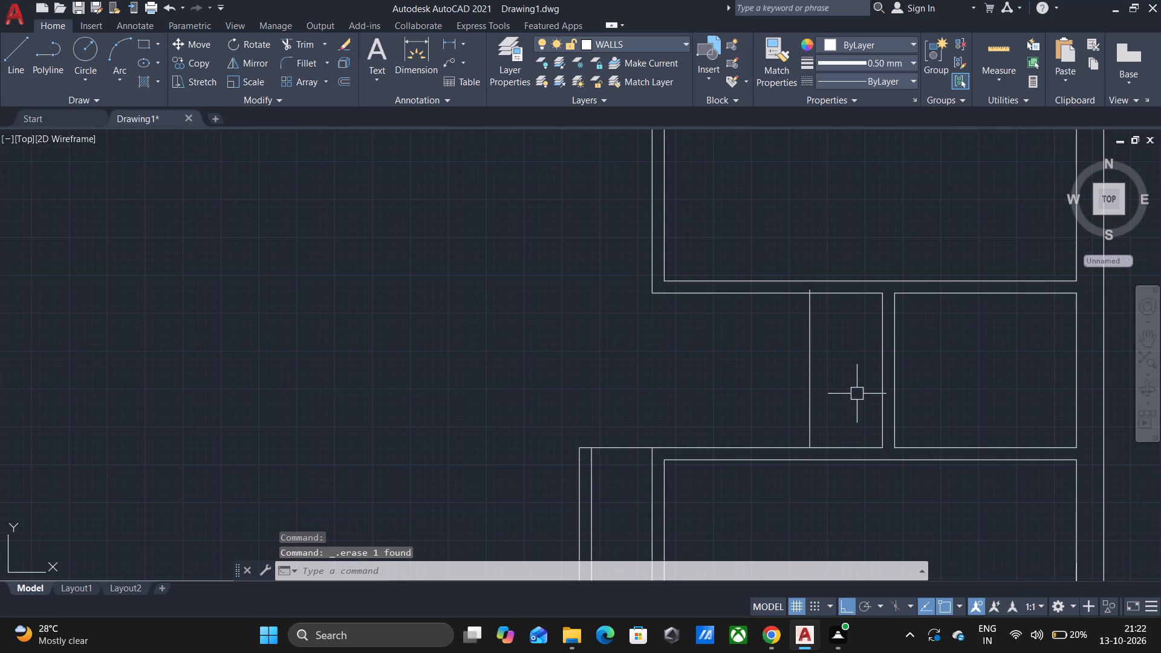
Trim the new vertical line's overhang north of the bathroom partition's south face.
type("TR")
key("Return")
key("Return")
scroll(835, 282, "up", 3)
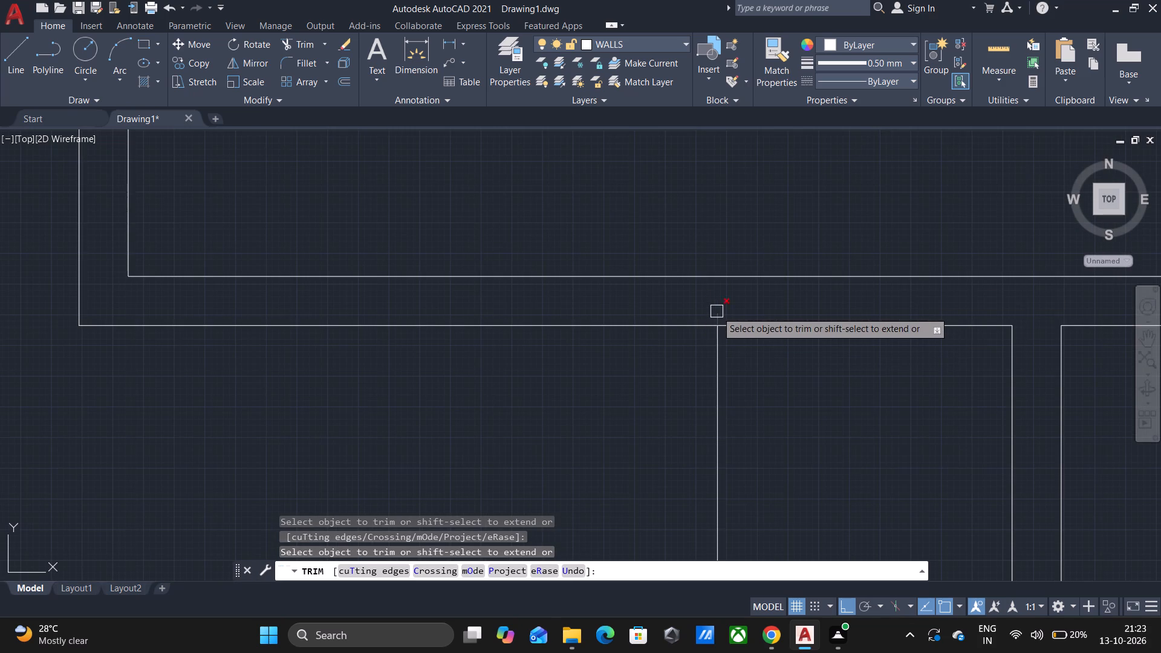
left_click(717, 311)
scroll(717, 311, "down", 2)
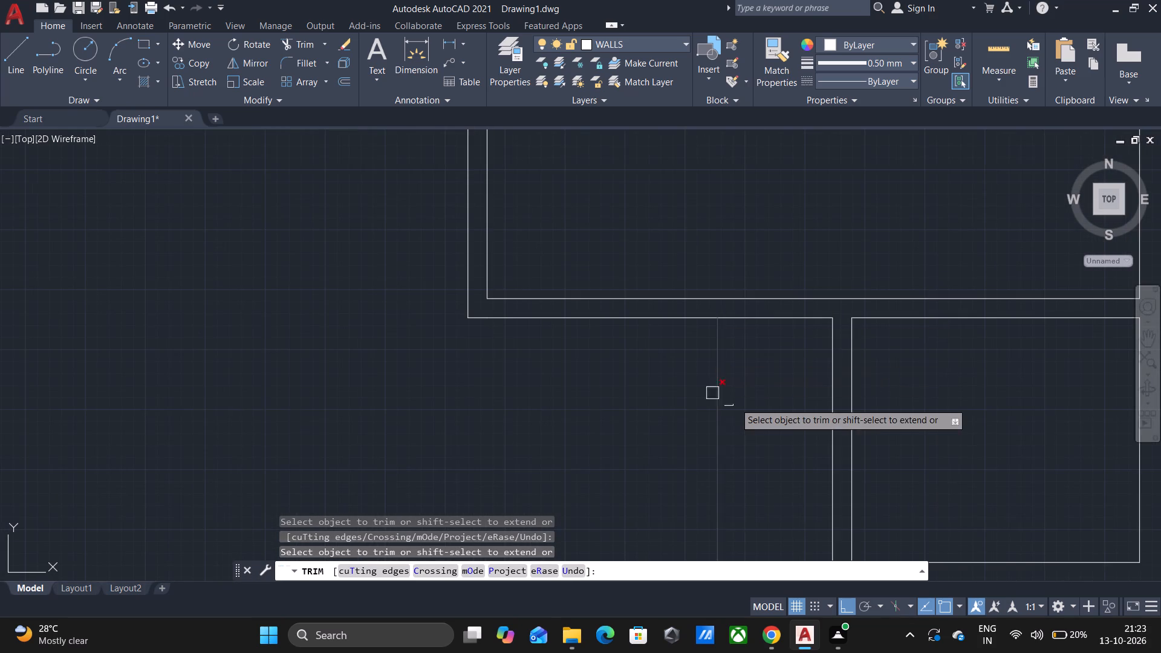
scroll(766, 406, "down", 2)
middle_click_drag(768, 401, 796, 393)
key("Escape")
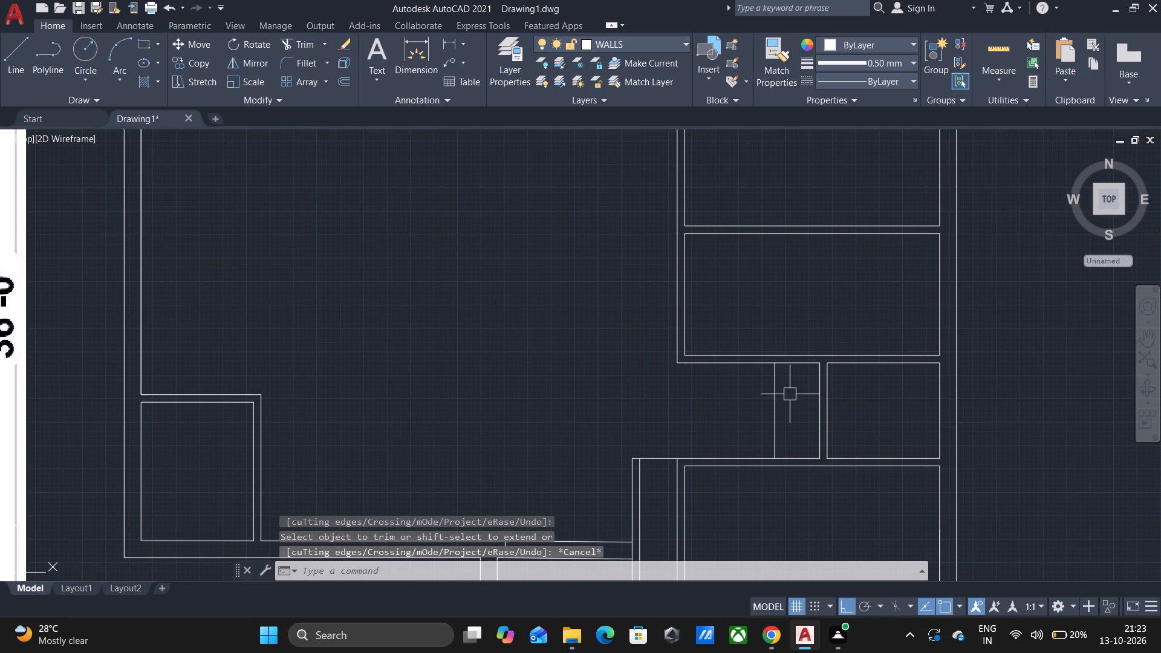
Offset the vertical closet wall line south of the bathroom 4" to the east.
key("o")
key("Return")
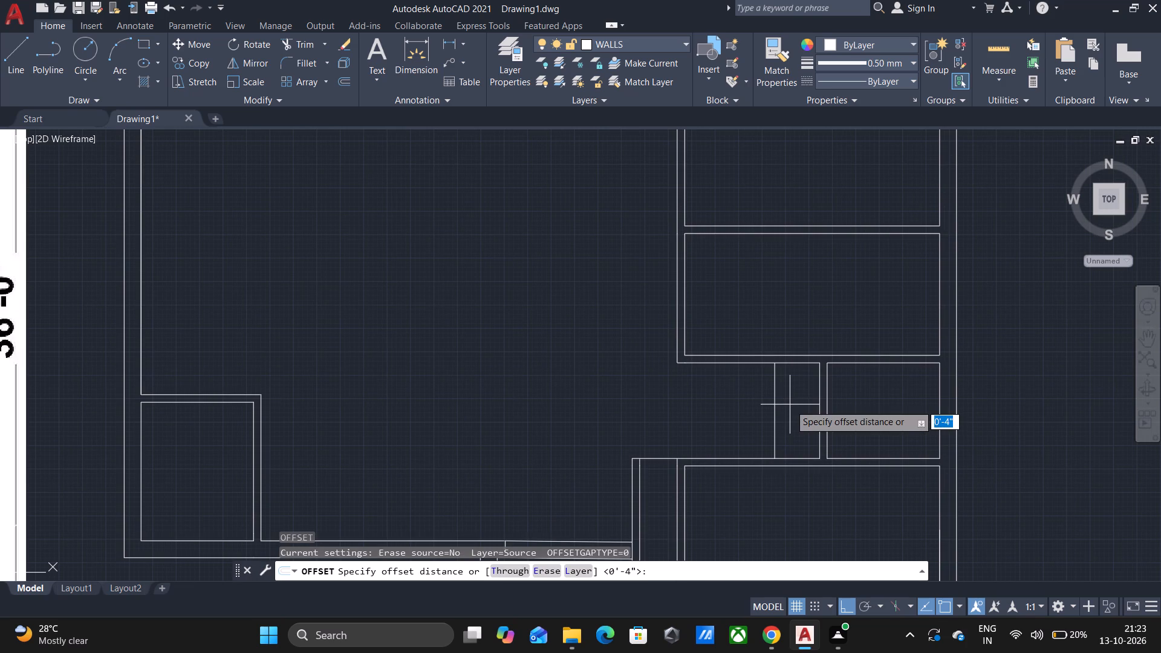
key("Return")
left_click(774, 412)
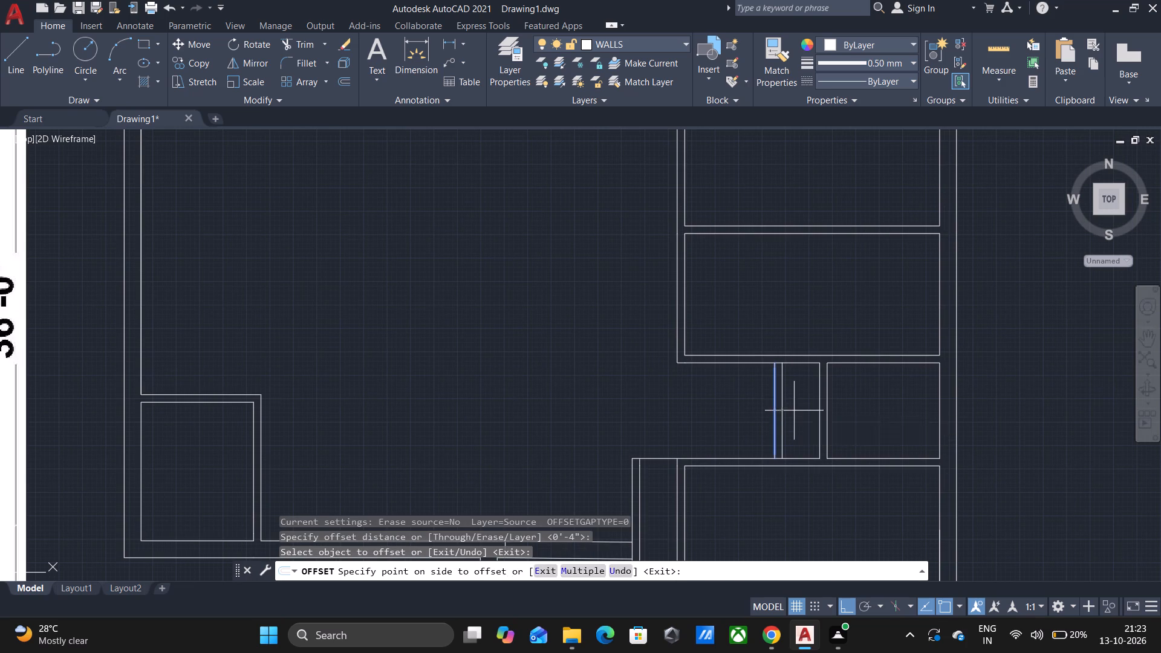
left_click(794, 411)
key("Escape")
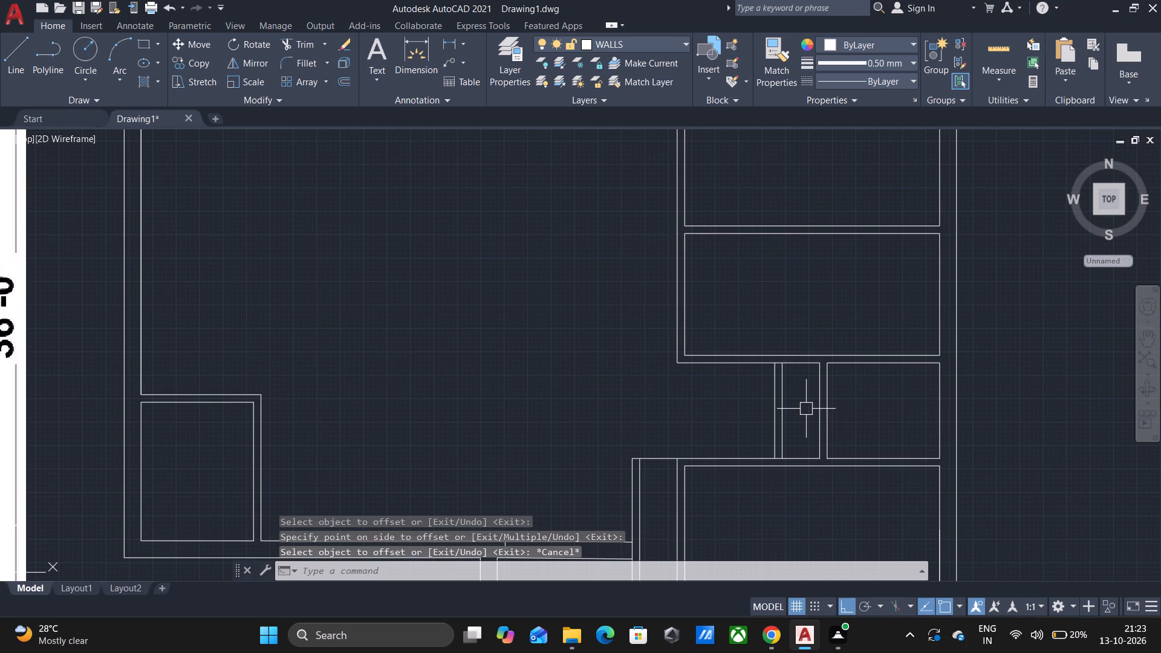
Trim the bathroom partition and master bedroom north wall lines between the two faces of the new closet wall.
key("t")
key("r")
key("Return")
key("Return")
scroll(805, 411, "up", 1)
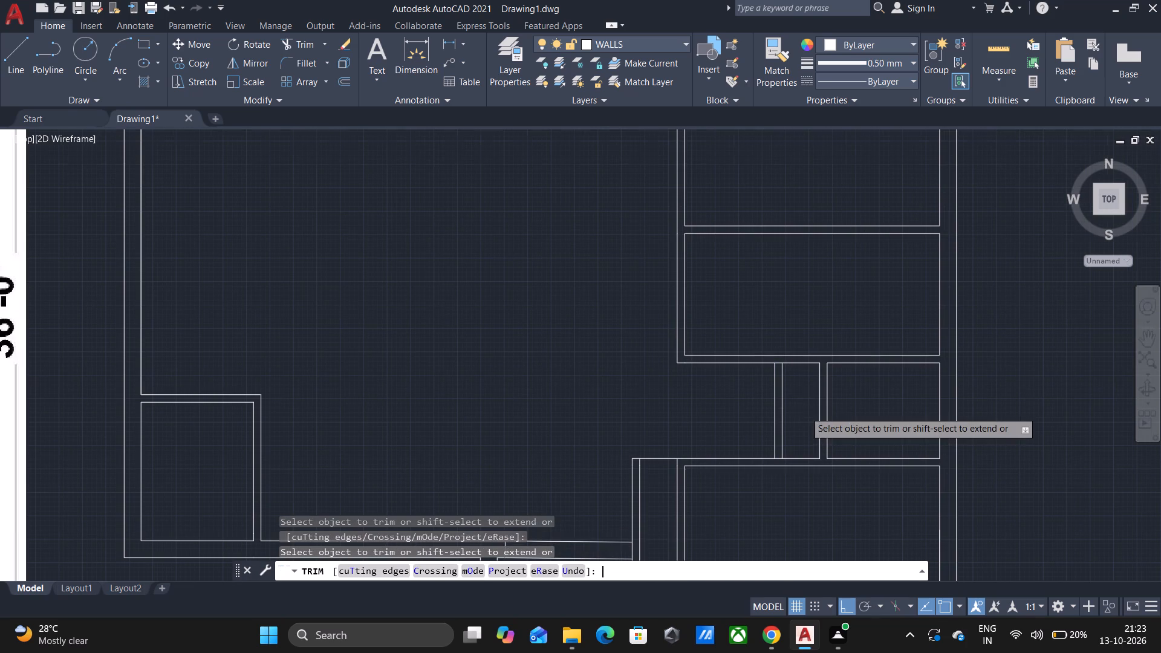
scroll(805, 411, "up", 2)
left_click(685, 221)
scroll(681, 223, "down", 2)
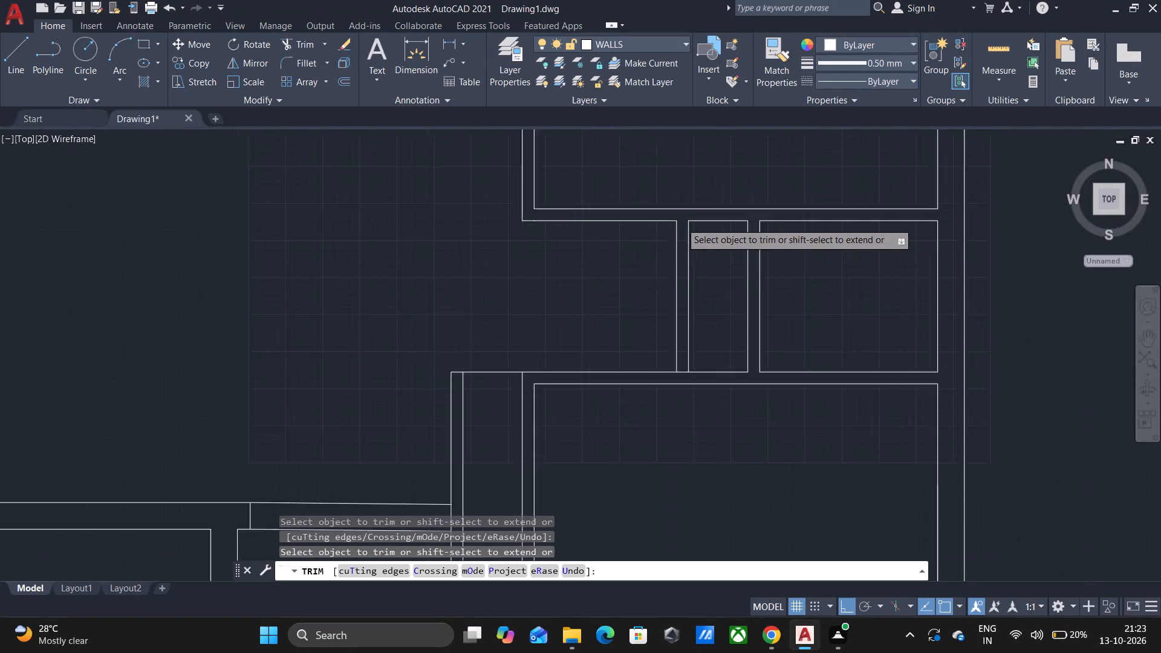
scroll(681, 223, "down", 1)
scroll(681, 330, "up", 3)
left_click(679, 273)
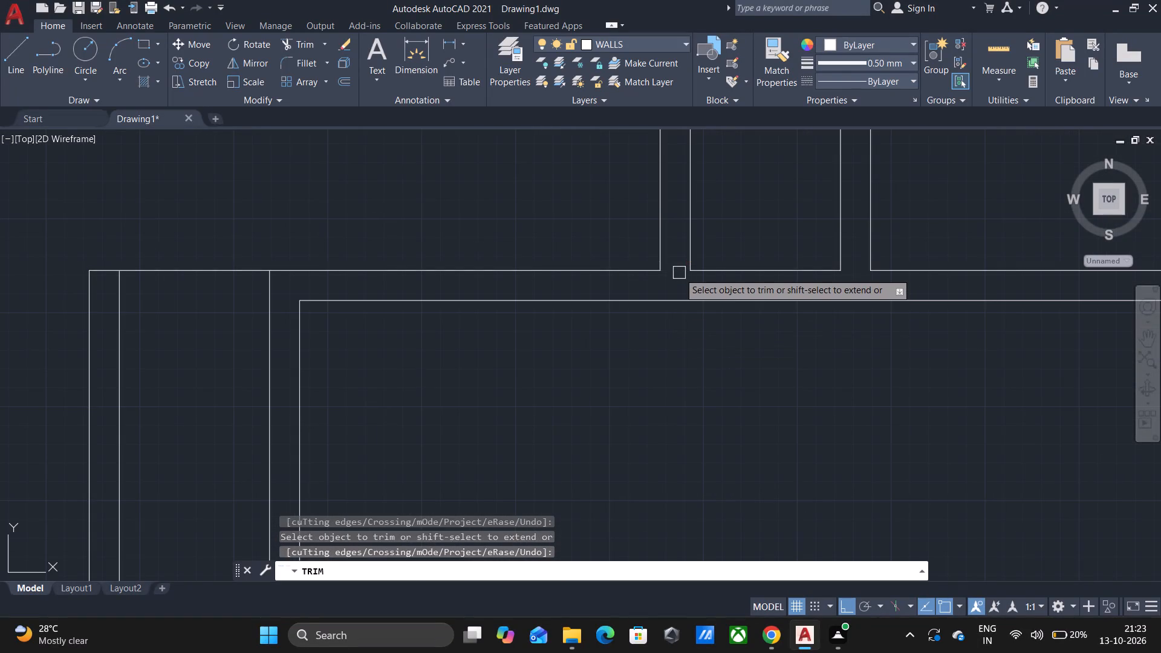
scroll(675, 273, "down", 2)
scroll(608, 217, "down", 1)
middle_click_drag(608, 217, 636, 287)
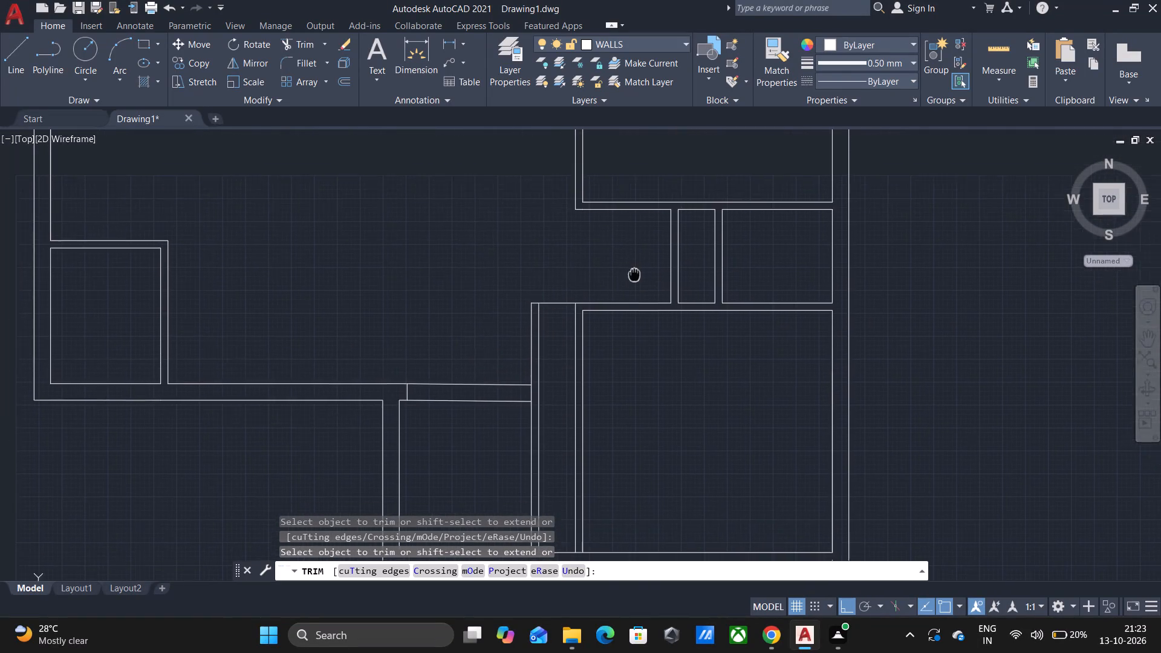
middle_click_drag(636, 287, 642, 303)
scroll(642, 303, "down", 1)
middle_click_drag(512, 245, 645, 330)
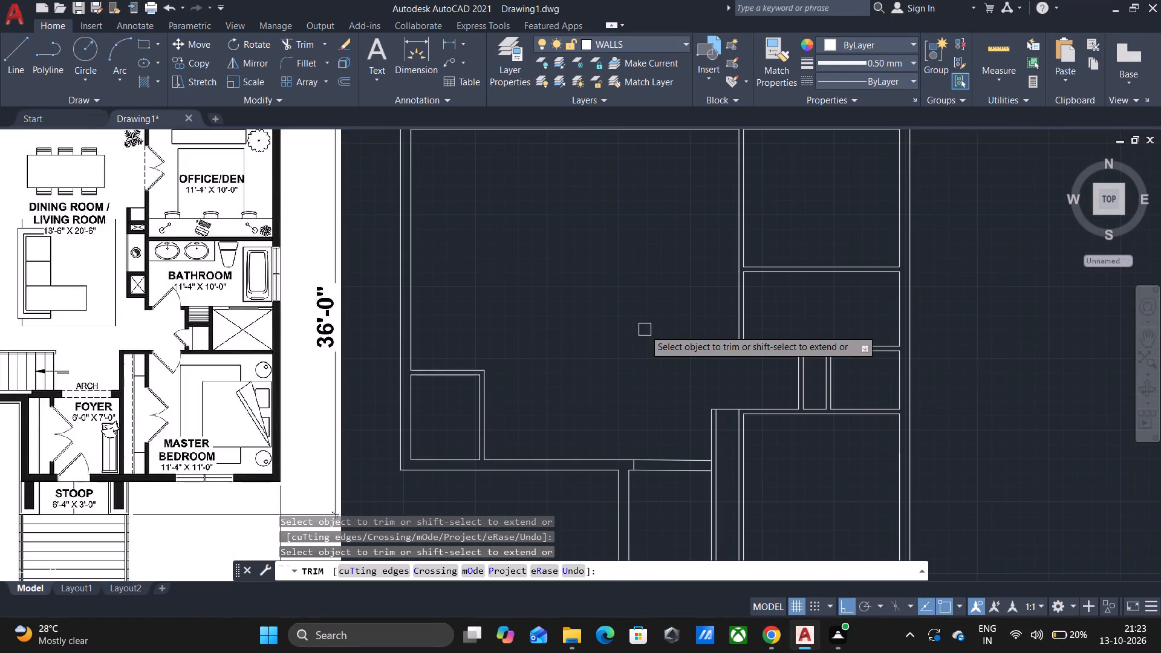
scroll(641, 293, "down", 1)
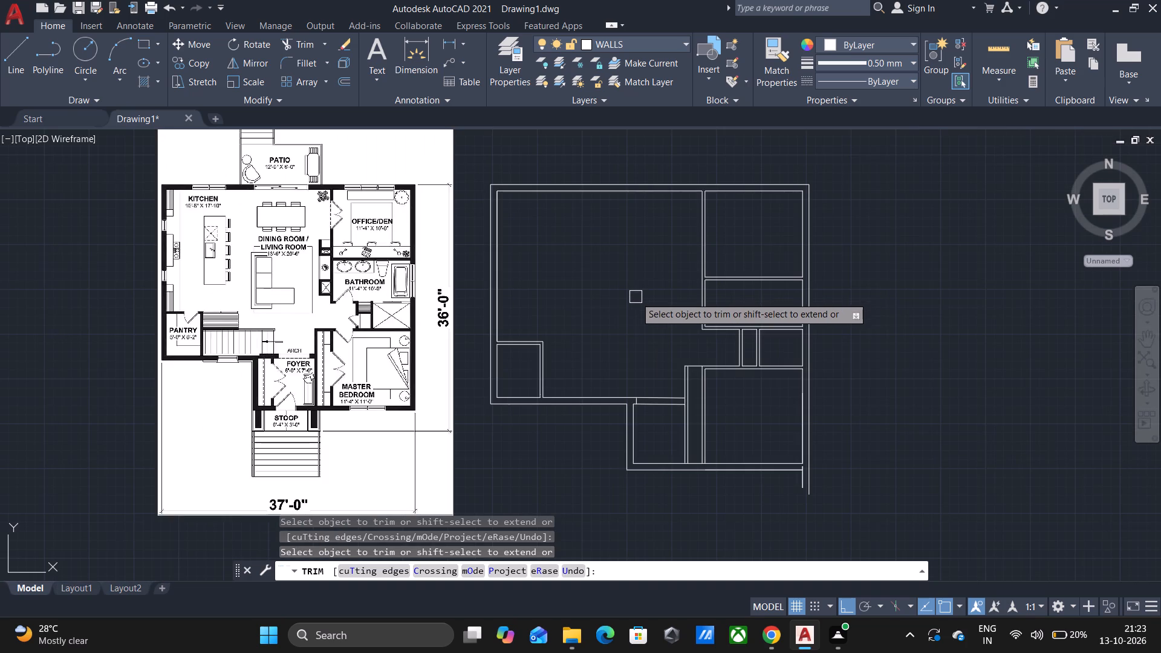
key("Escape")
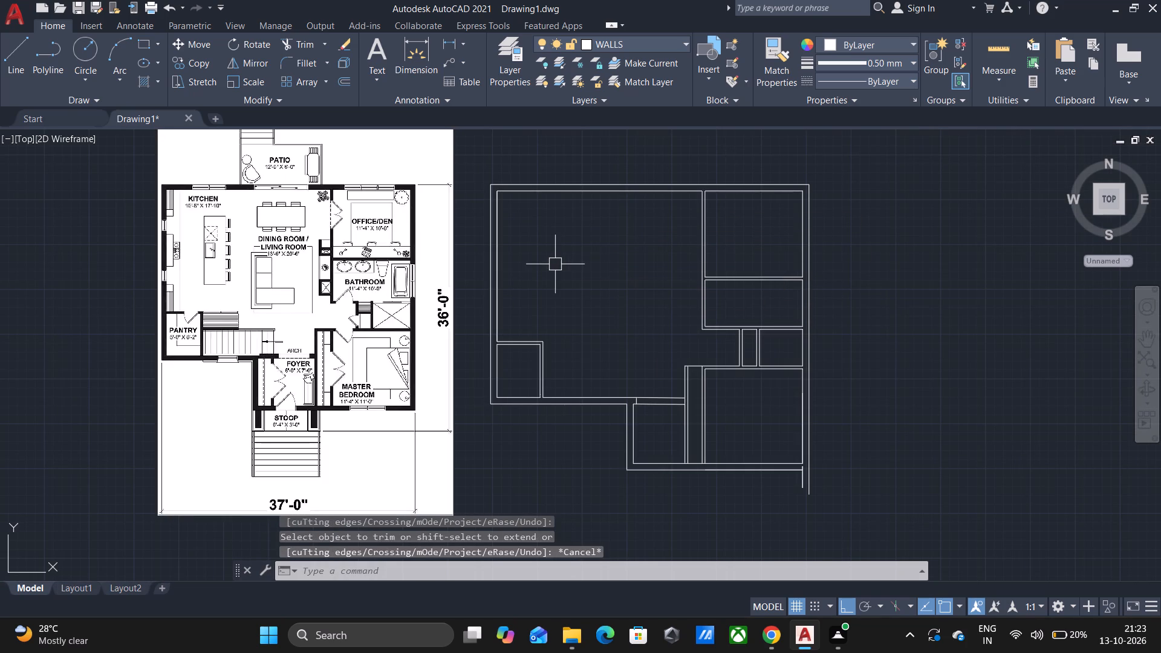
Draw a line 1'4" west from the outer southwest corner of the bathroom.
key("l")
key("Return")
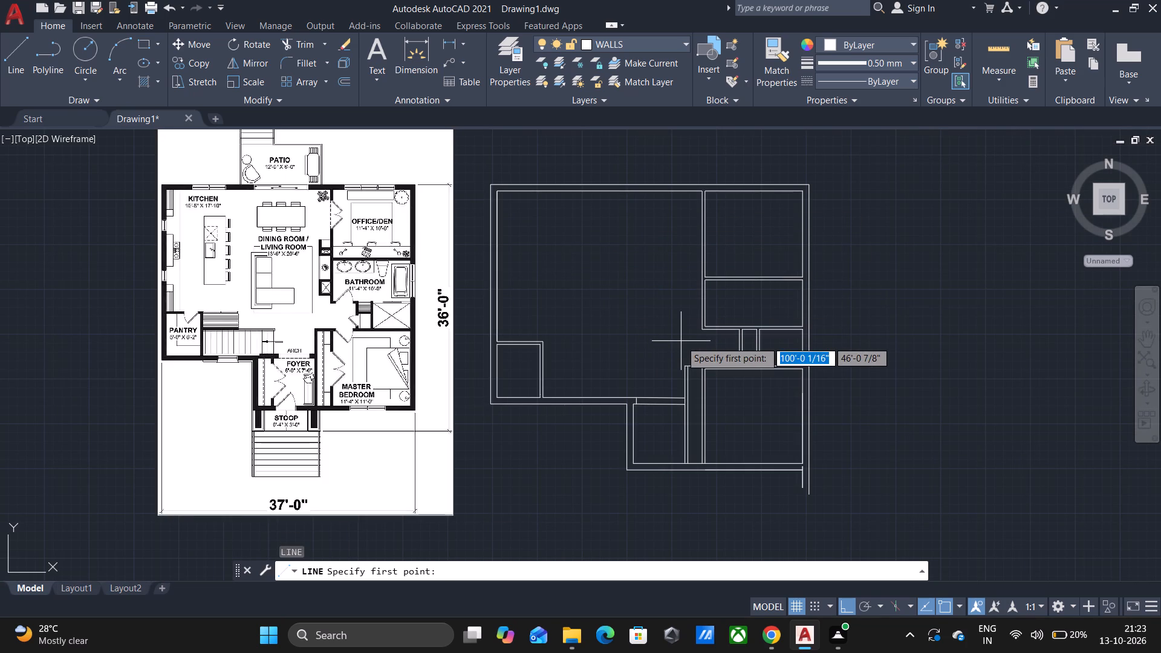
scroll(678, 314, "up", 1)
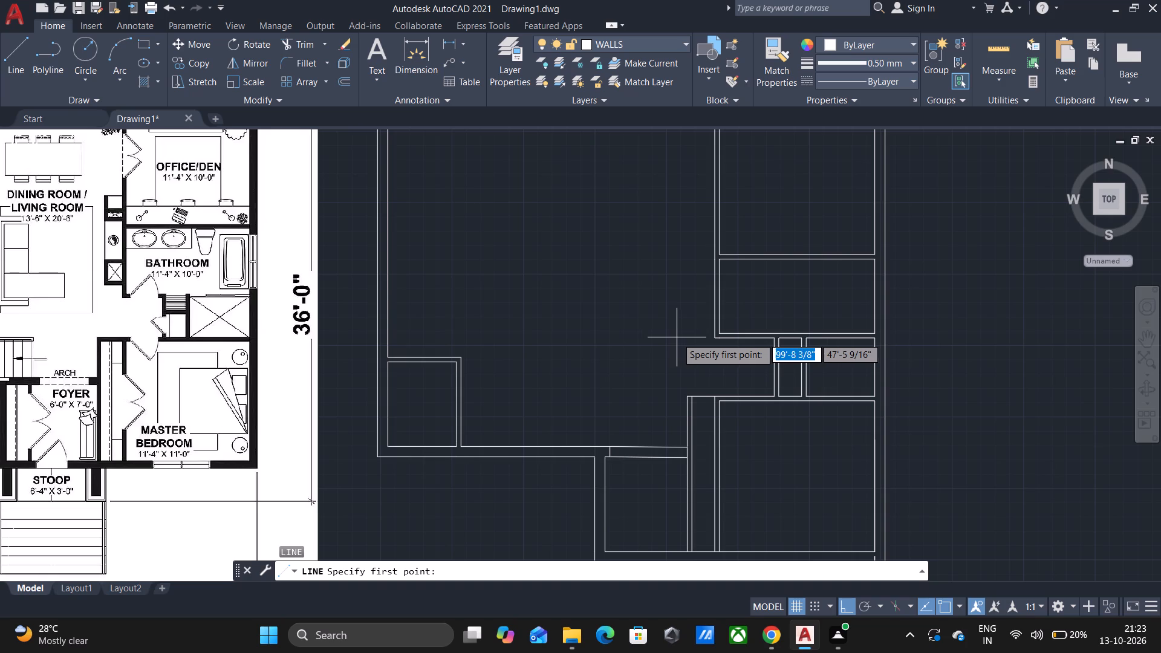
left_click(715, 334)
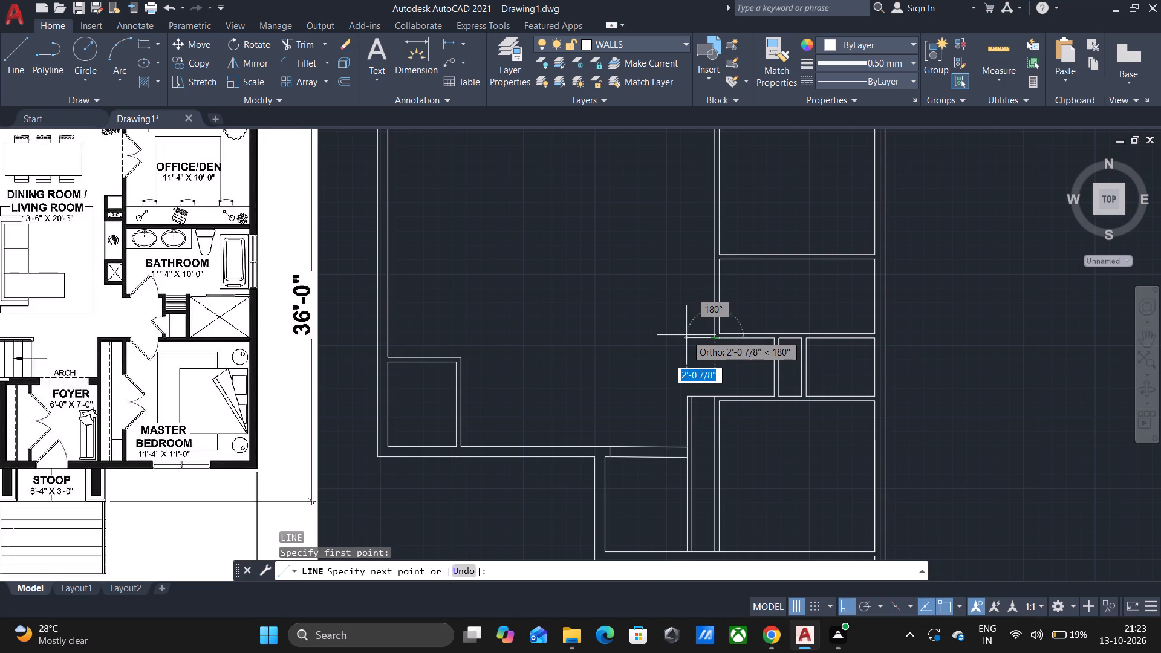
type("1'")
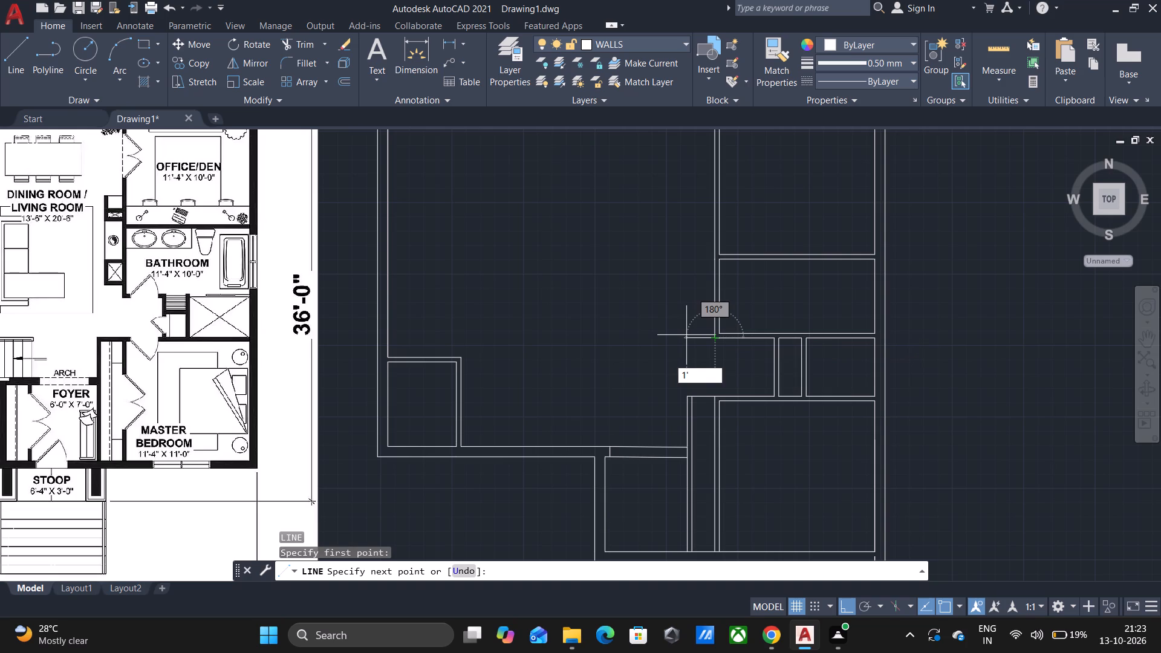
type("4\"")
key("Return")
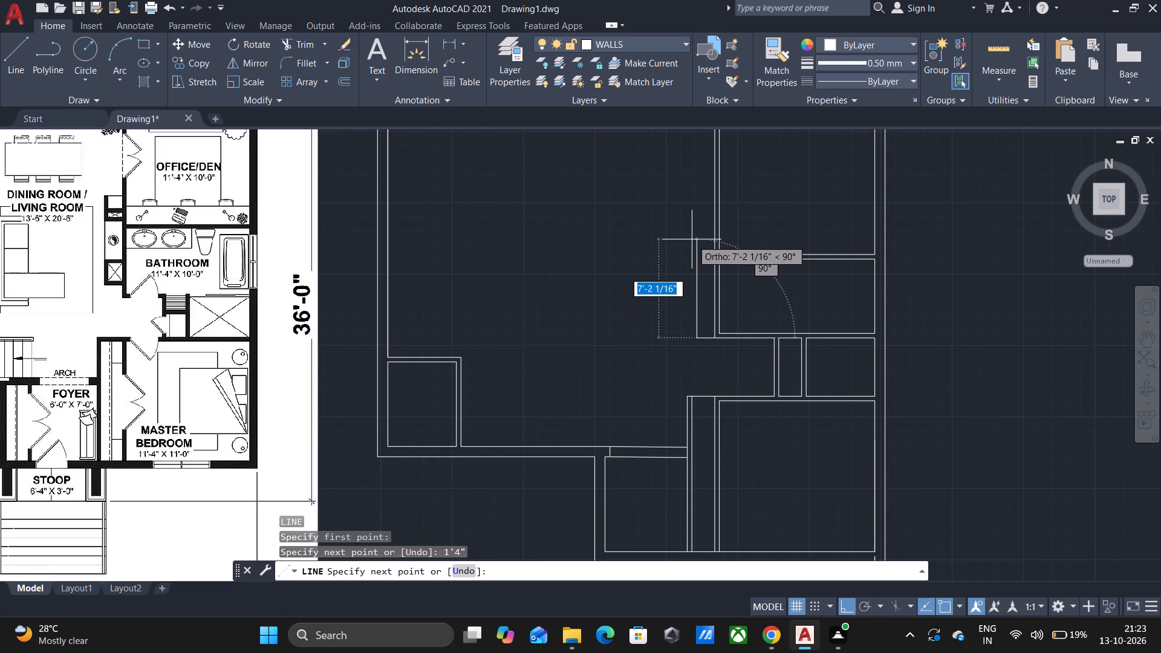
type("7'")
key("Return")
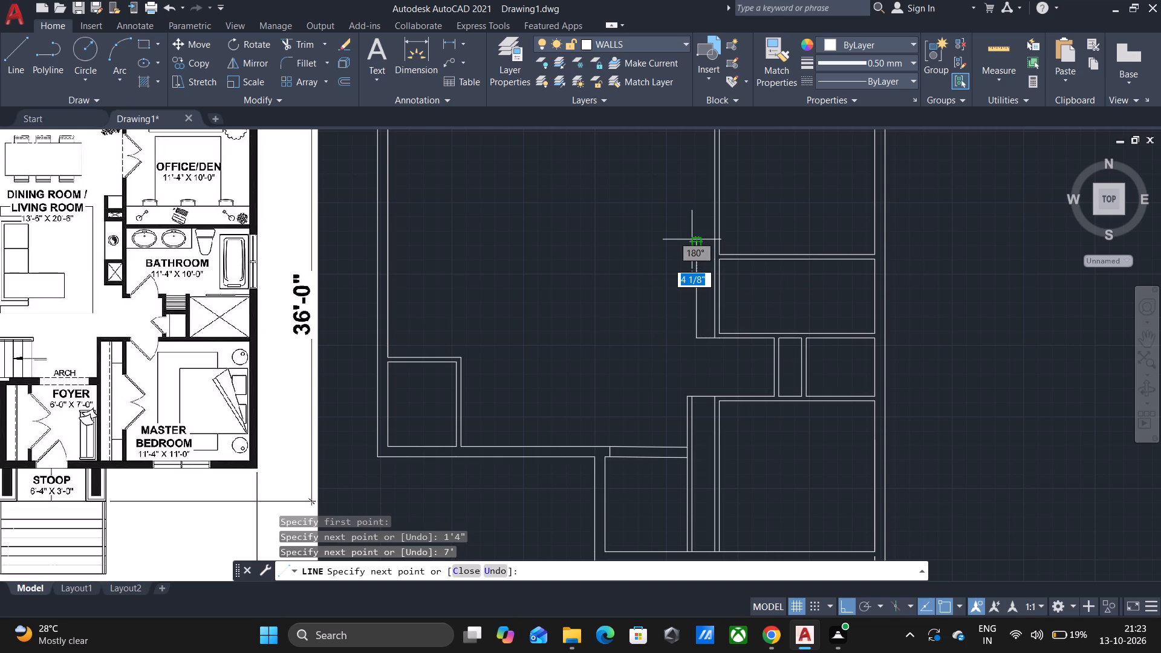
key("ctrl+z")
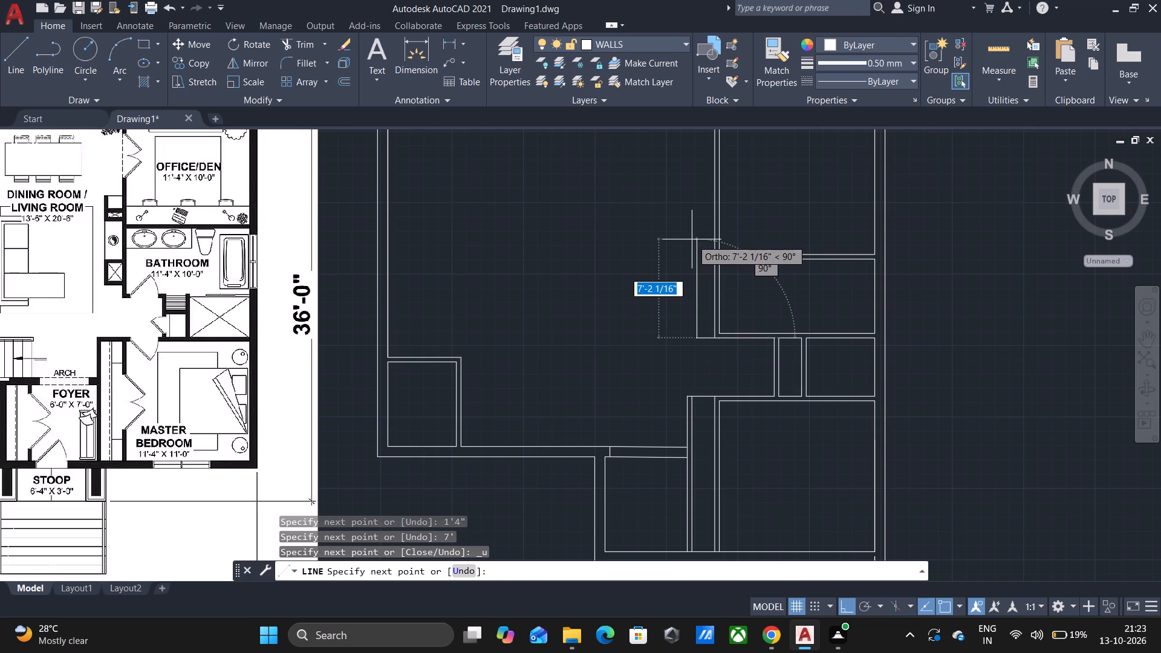
Continue the line 8' north and 1'4" east back to the bathroom and office west wall.
type("8'")
key("Return")
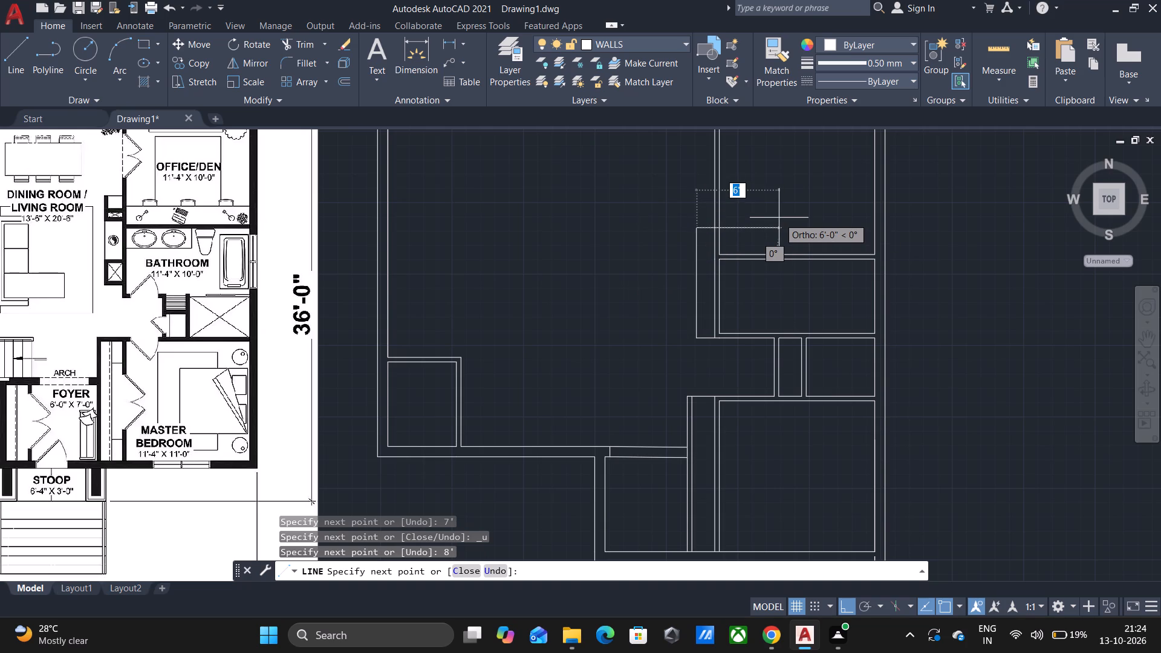
type("1'4\"")
key("Return")
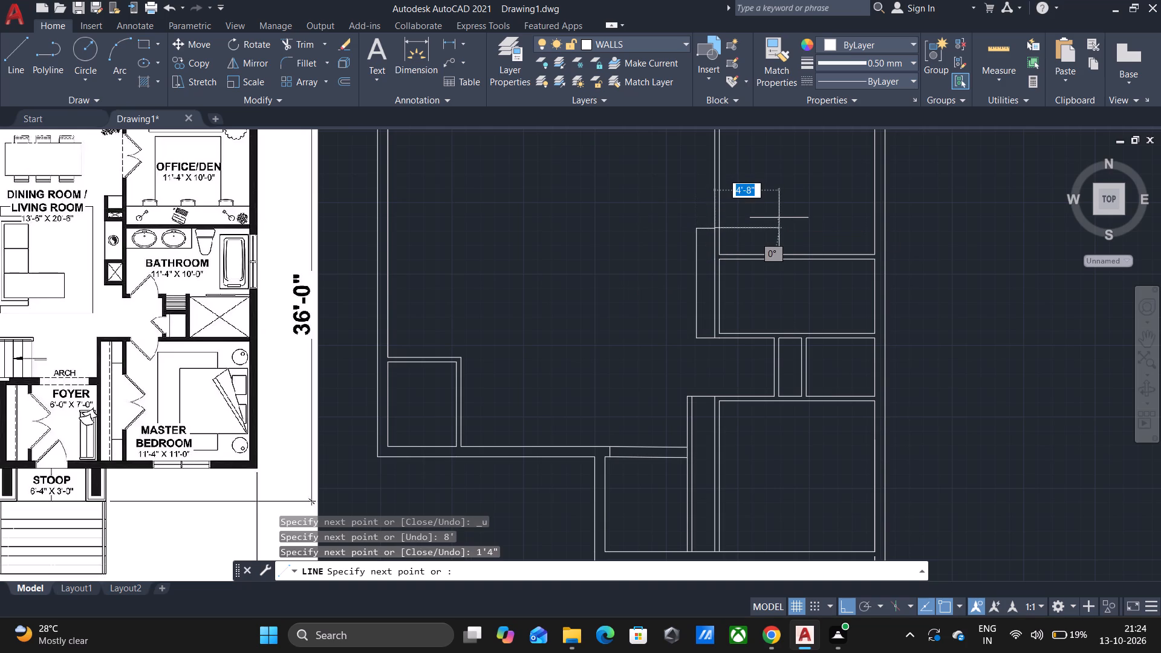
key("space")
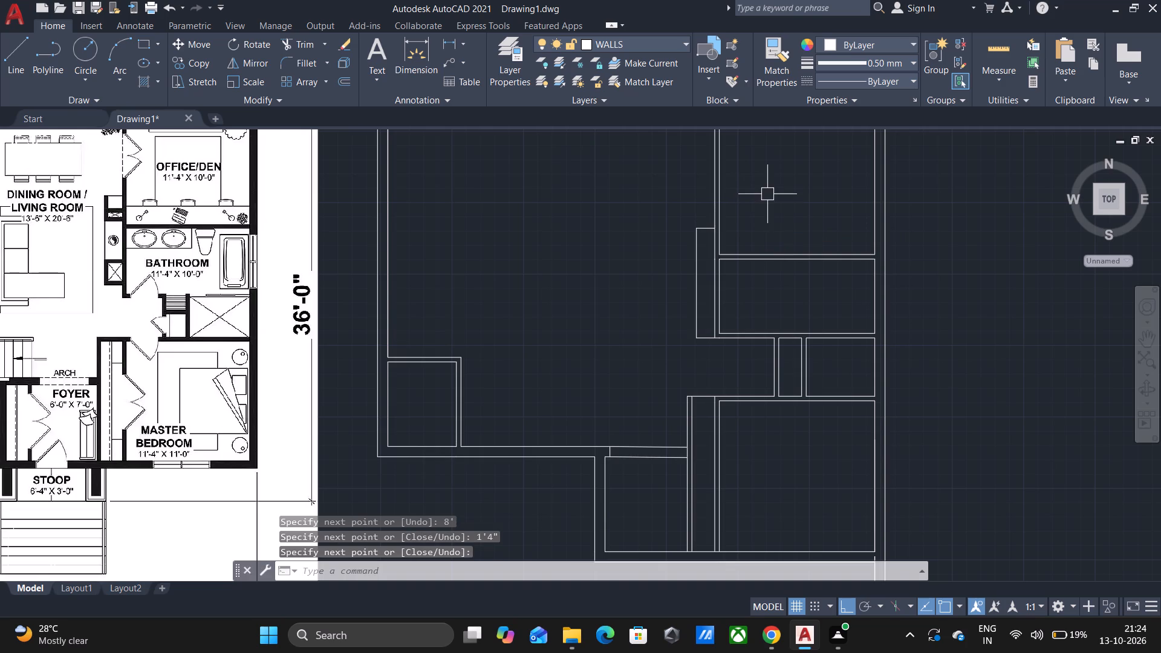
Trim away the two 1'4" horizontal lines at the ends of the new 8' vertical line.
scroll(767, 194, "down", 1)
middle_click_drag(773, 195, 785, 200)
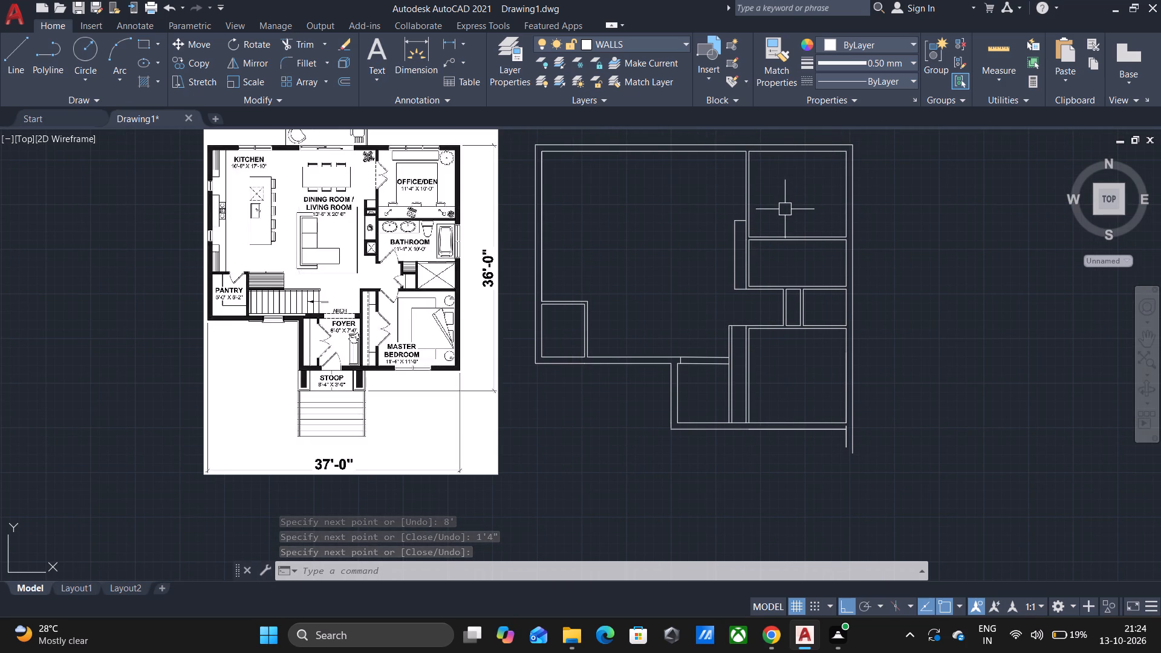
scroll(778, 257, "up", 2)
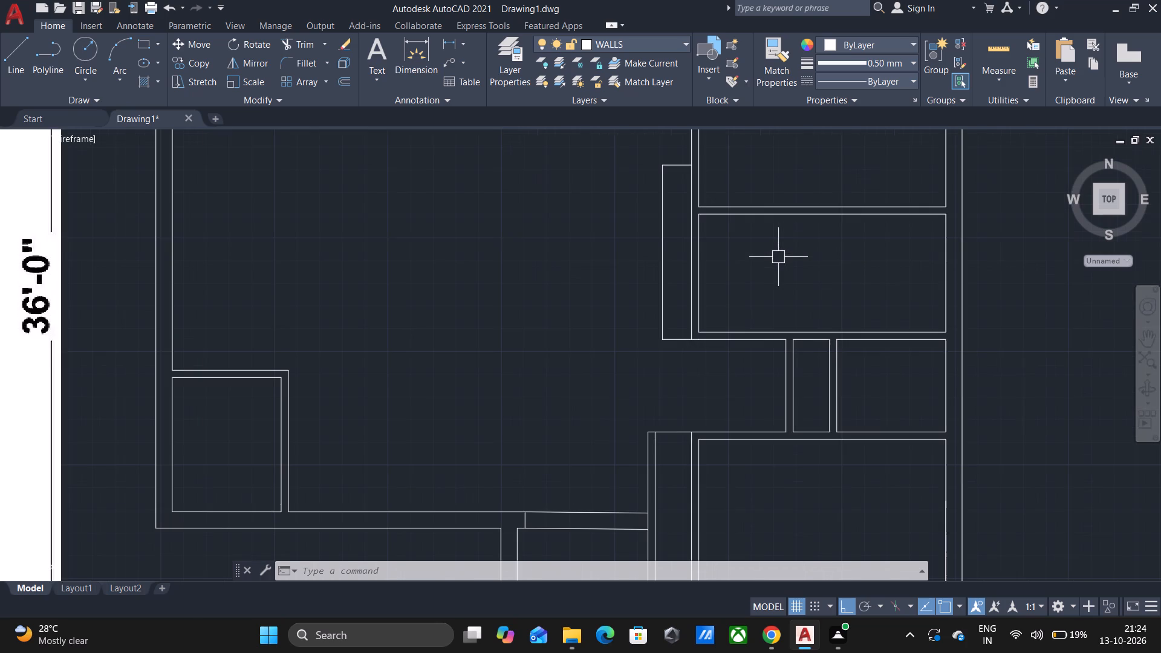
key("Escape")
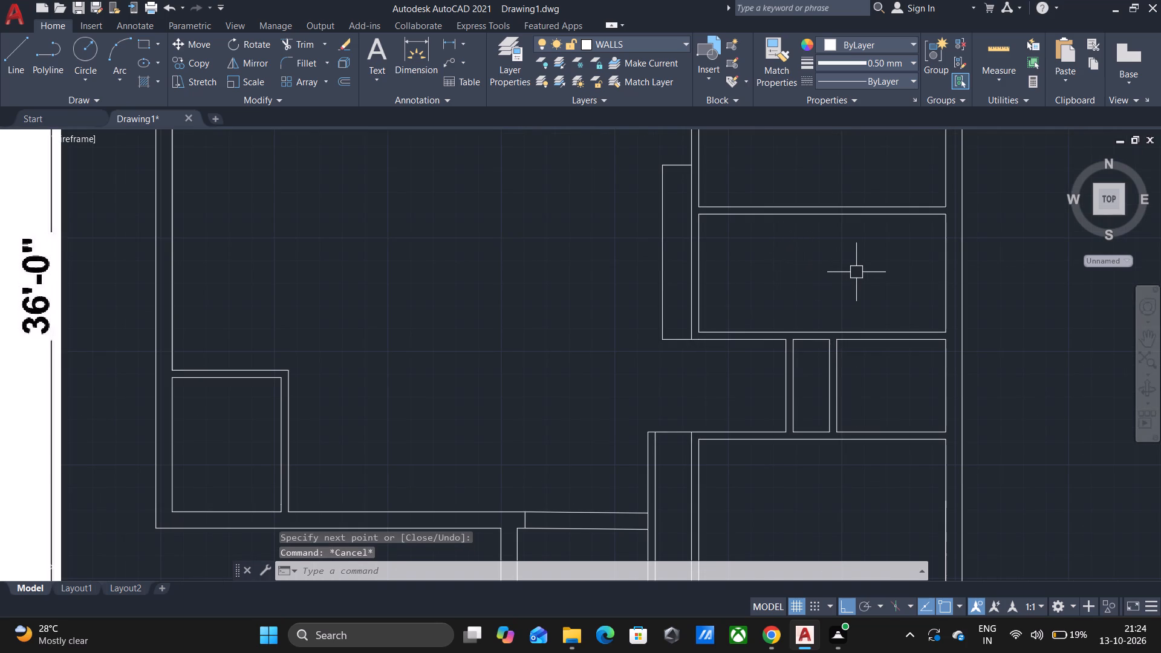
type("TR")
key("Return")
key("Return")
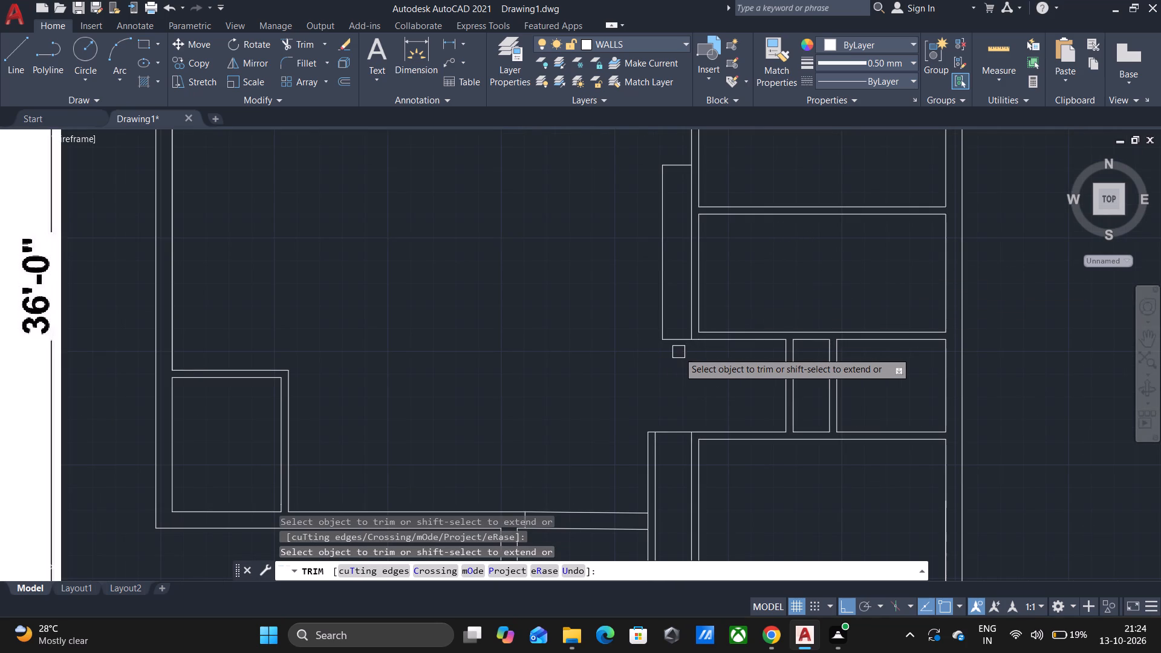
left_click(676, 336)
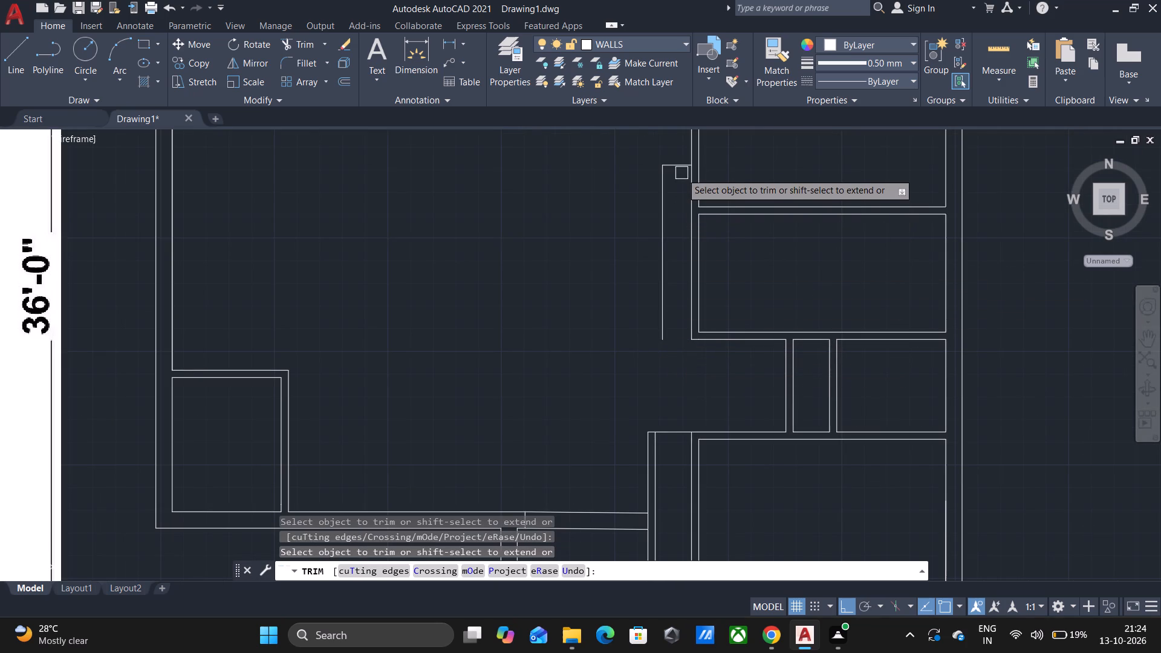
left_click(677, 164)
scroll(588, 181, "down", 2)
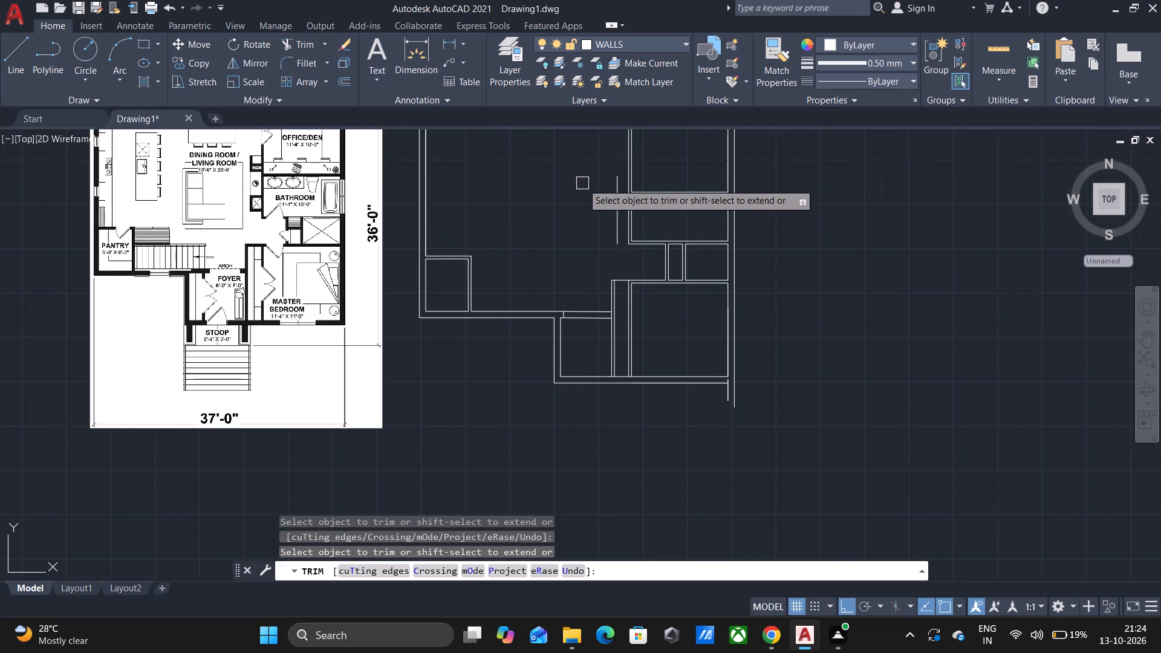
middle_click(582, 183)
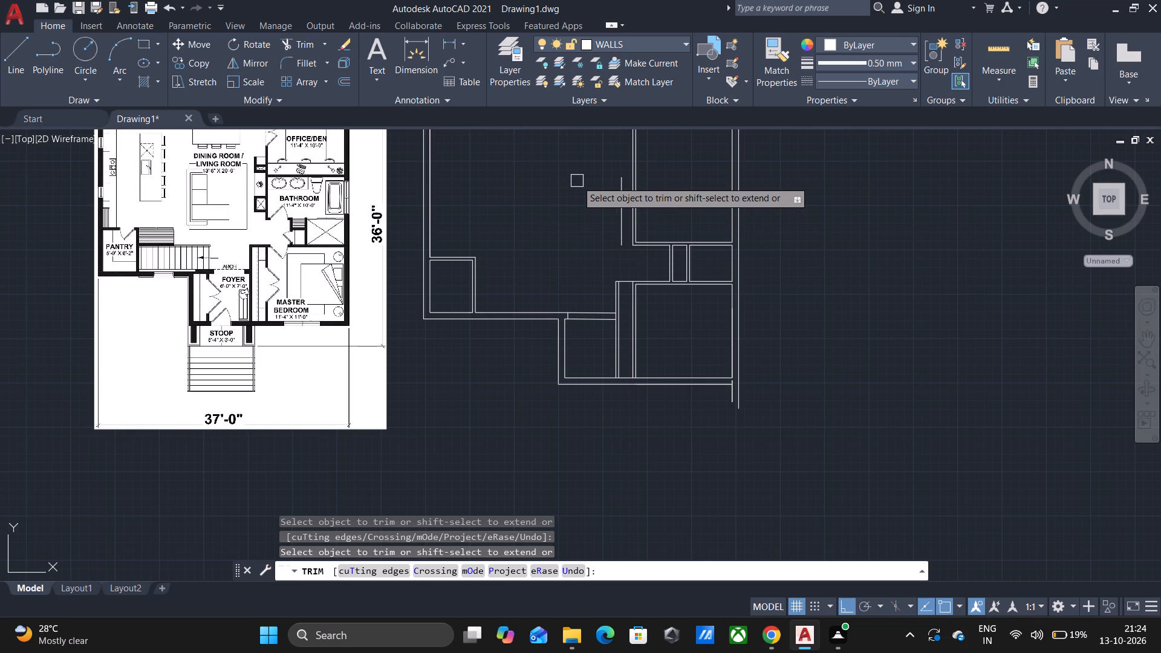
key("Escape")
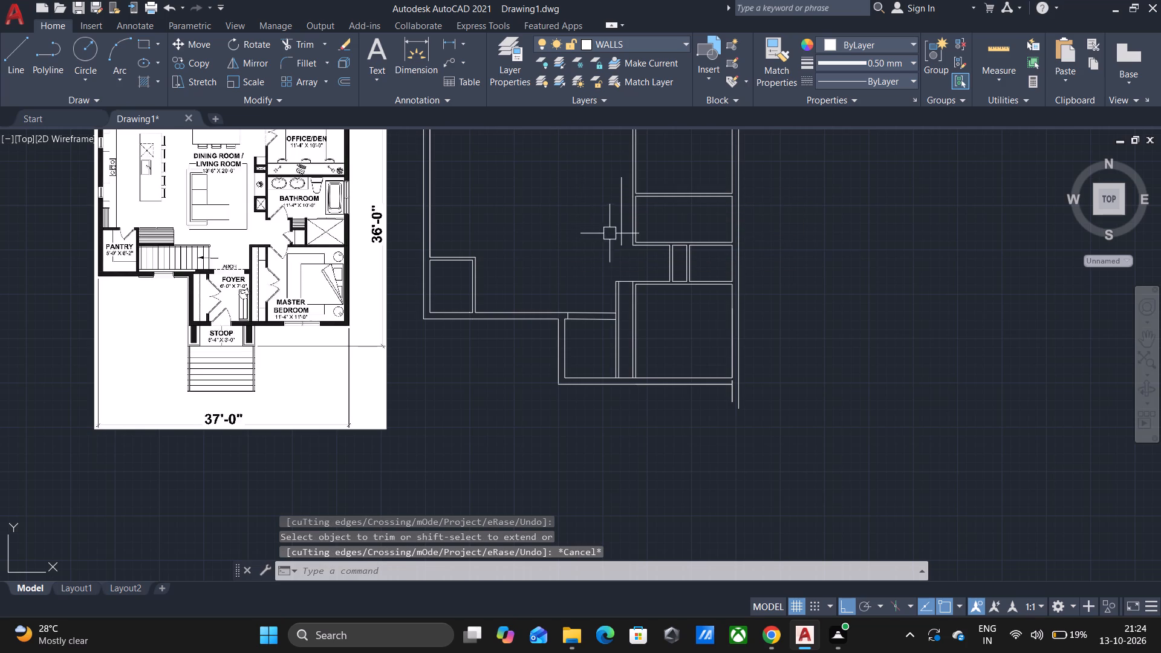
Shorten the 8' vertical line by moving its south end about 1'4" north.
left_click(619, 230)
scroll(616, 231, "up", 3)
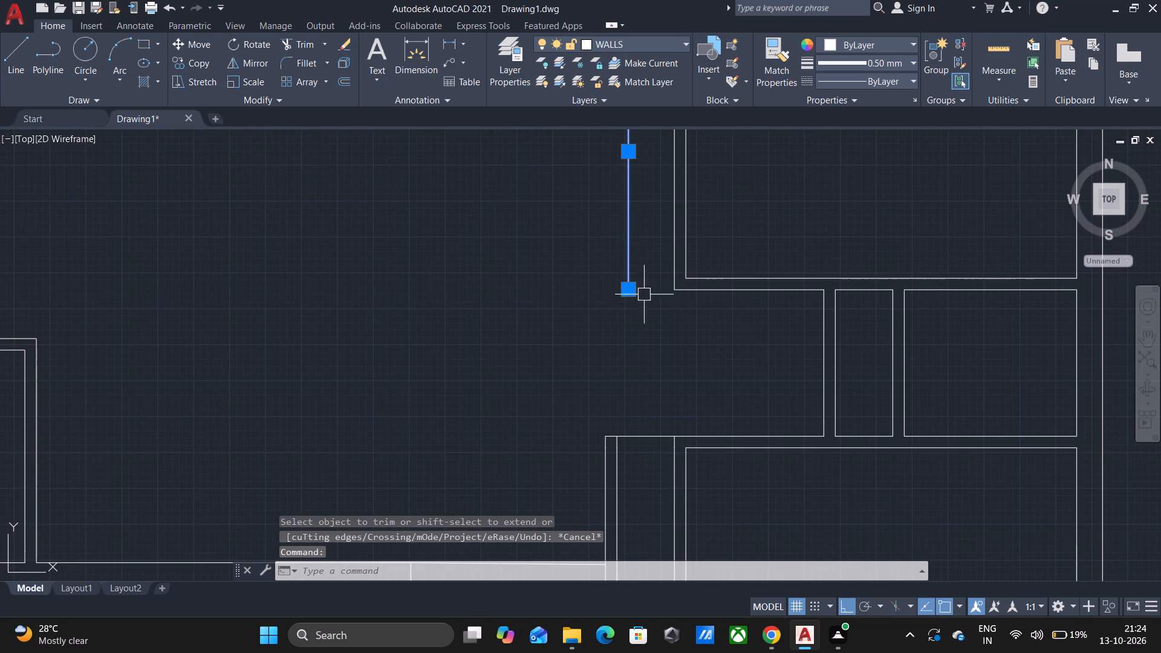
left_click(628, 293)
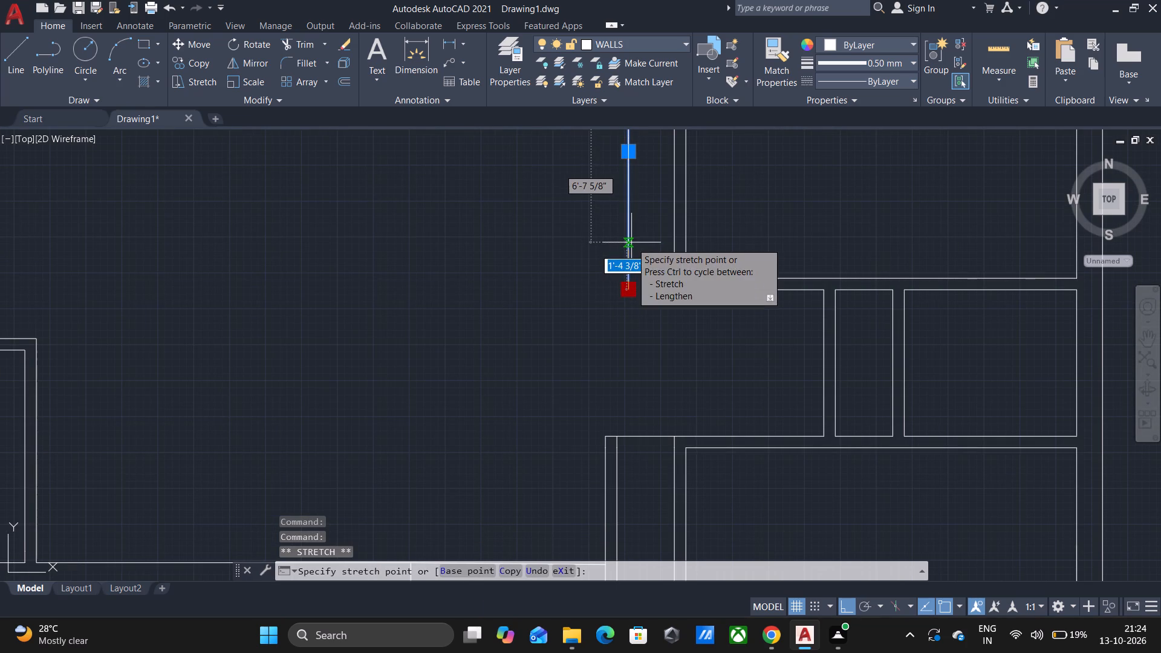
left_click(631, 242)
key("Escape")
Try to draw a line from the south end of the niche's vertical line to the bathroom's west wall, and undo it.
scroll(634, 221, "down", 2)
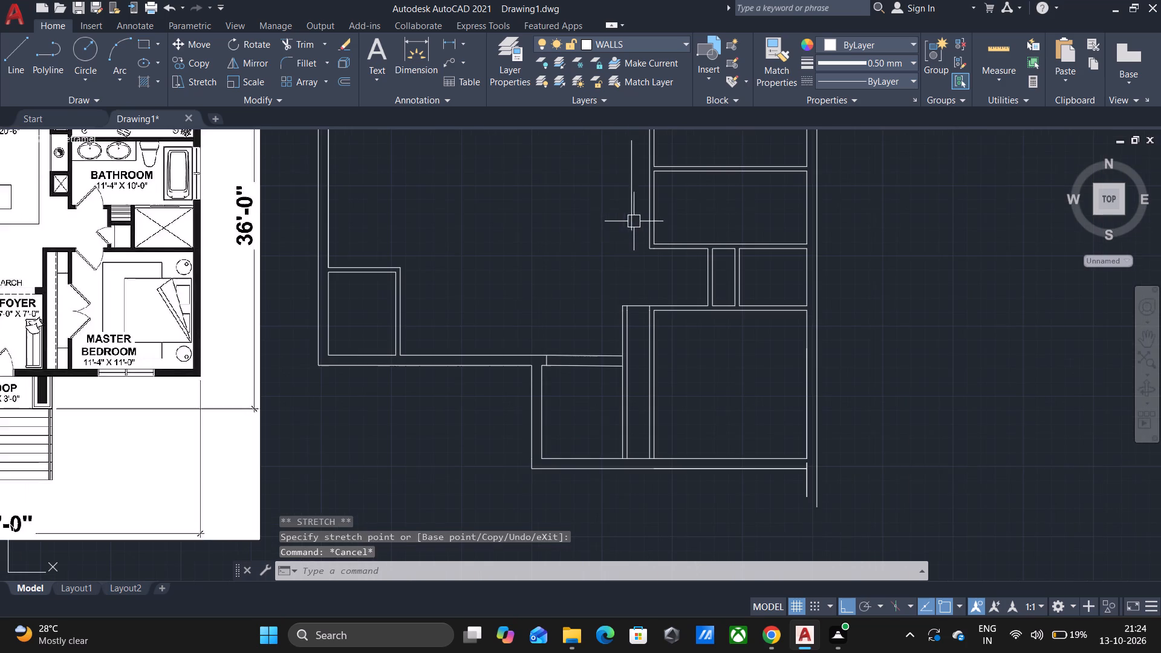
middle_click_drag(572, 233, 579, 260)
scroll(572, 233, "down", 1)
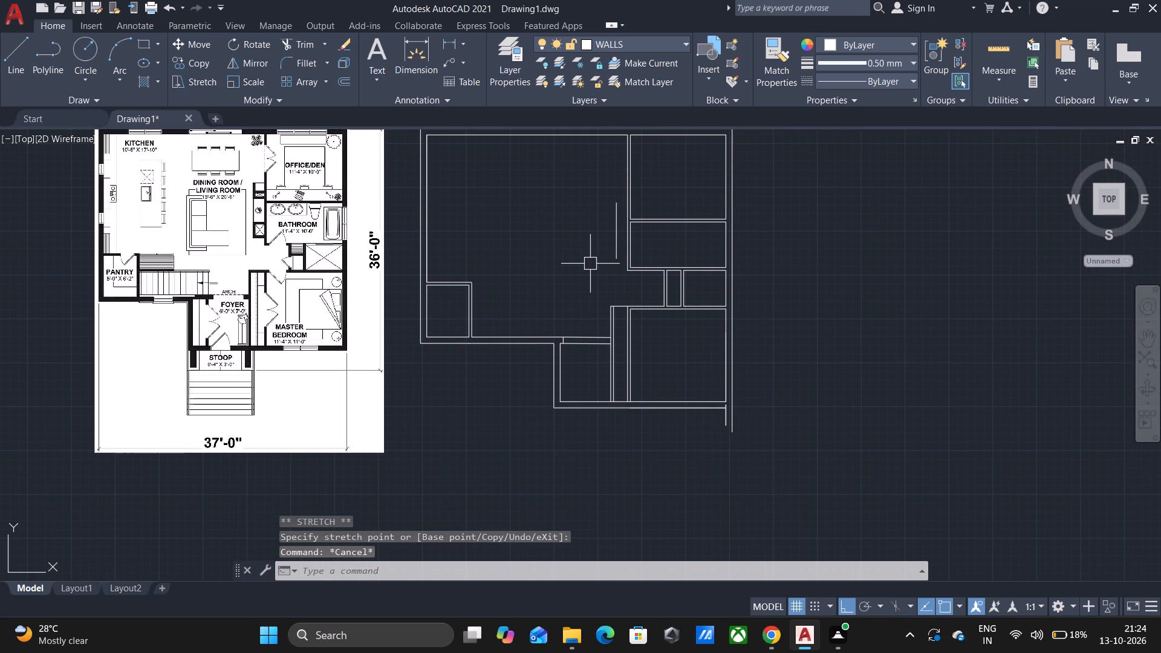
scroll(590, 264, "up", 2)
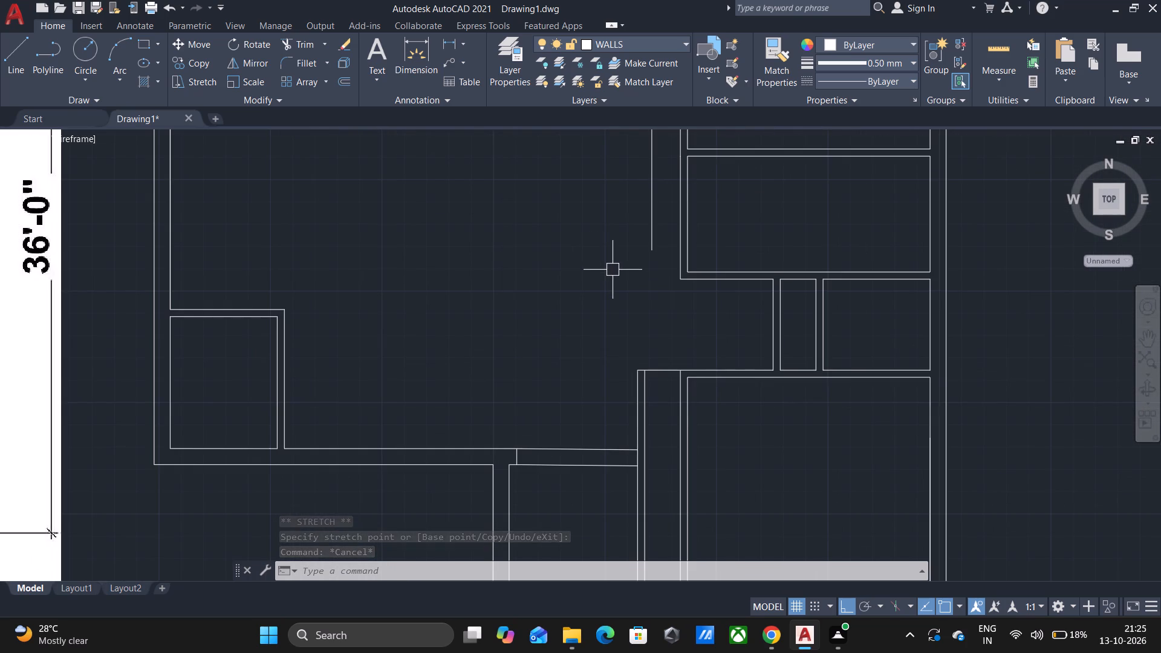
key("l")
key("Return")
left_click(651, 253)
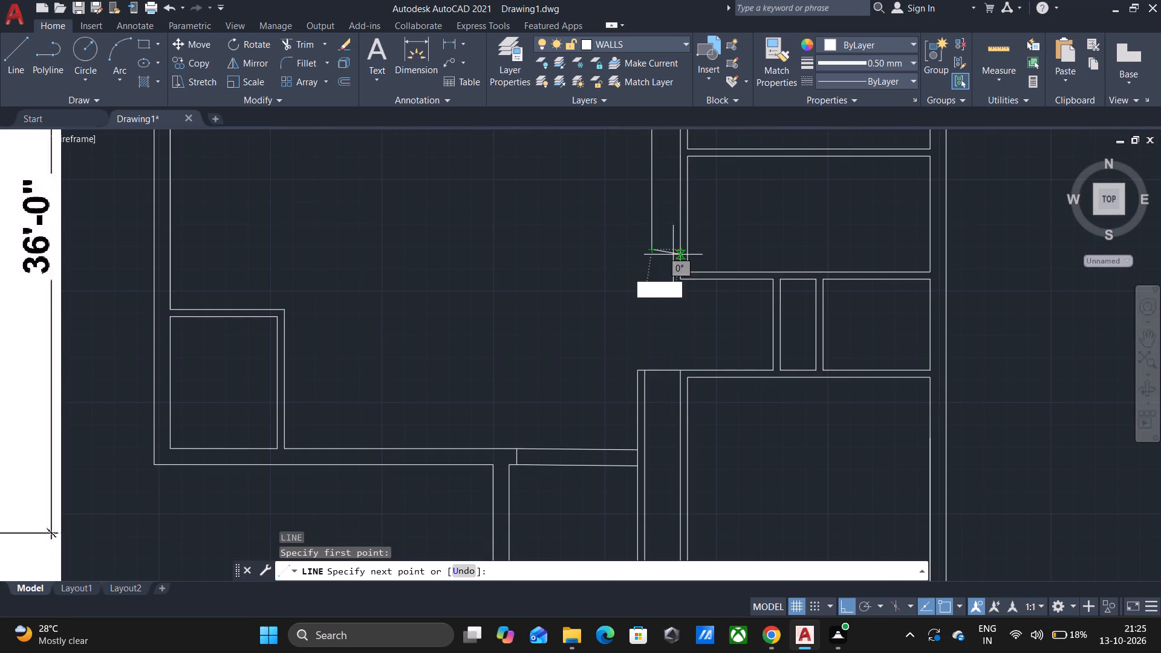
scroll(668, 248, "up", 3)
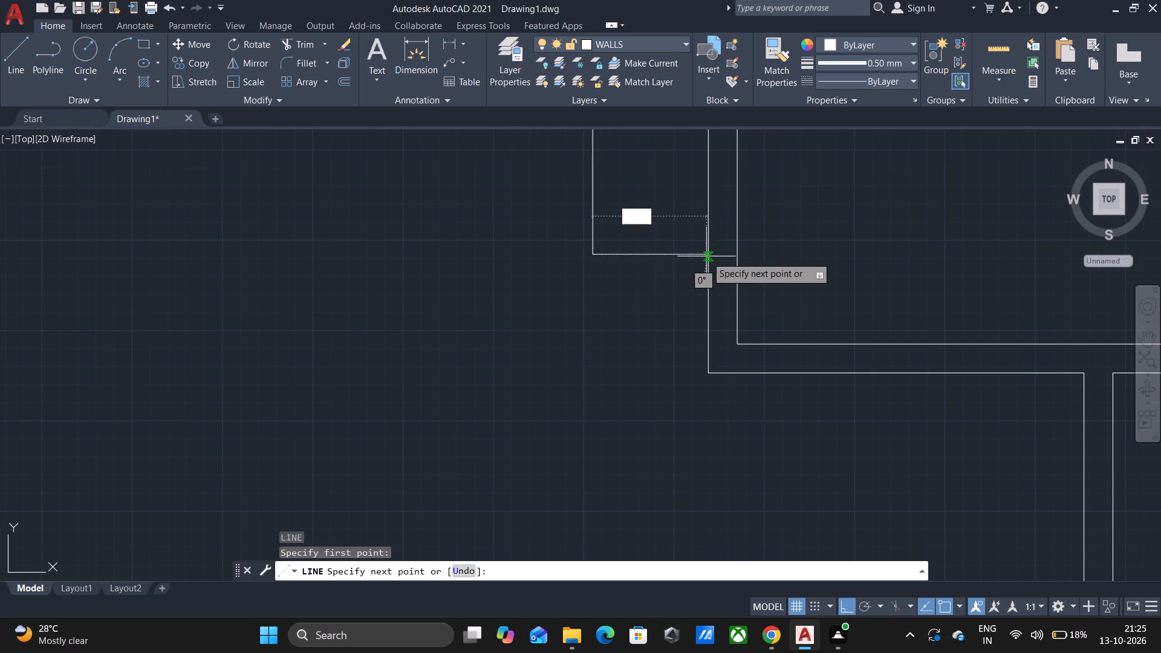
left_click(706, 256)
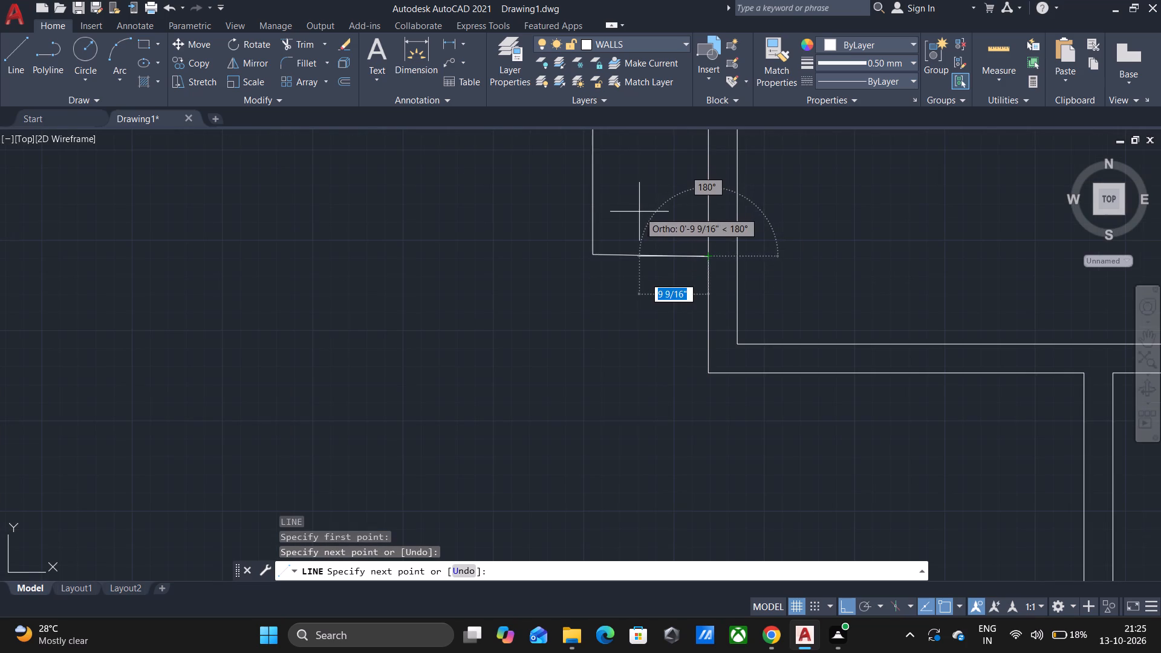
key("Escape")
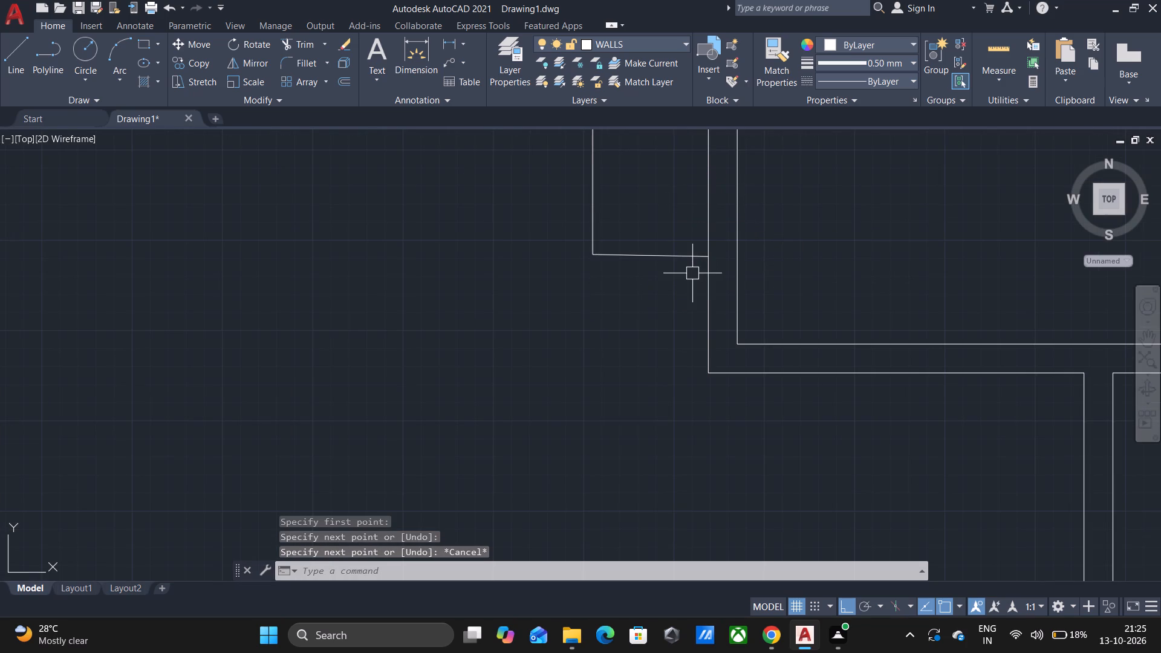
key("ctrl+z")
Draw a horizontal line about 2' east from the south end of the niche's vertical line, crossing the bathroom's west wall.
key("l")
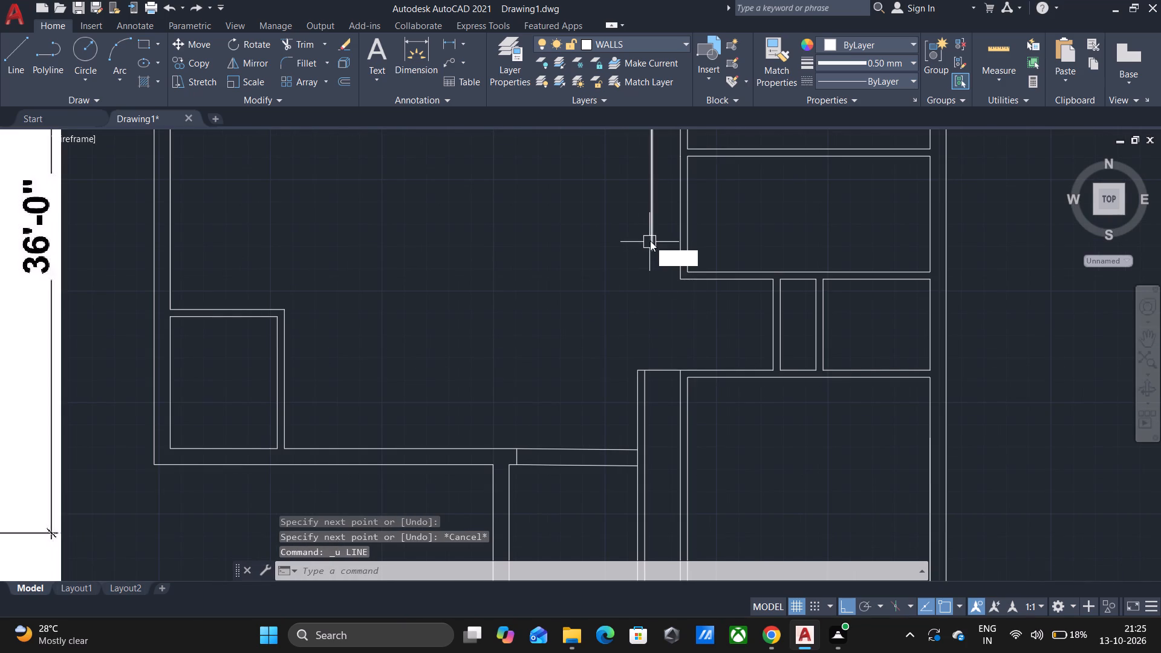
key("Return")
scroll(643, 242, "up", 2)
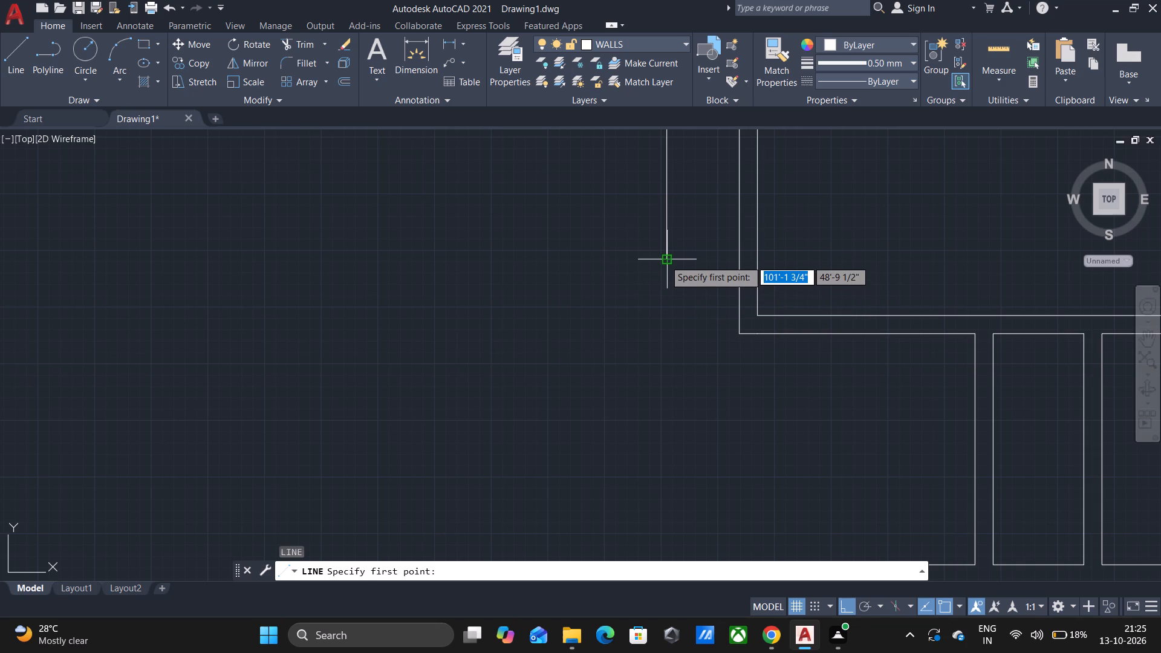
left_click(665, 260)
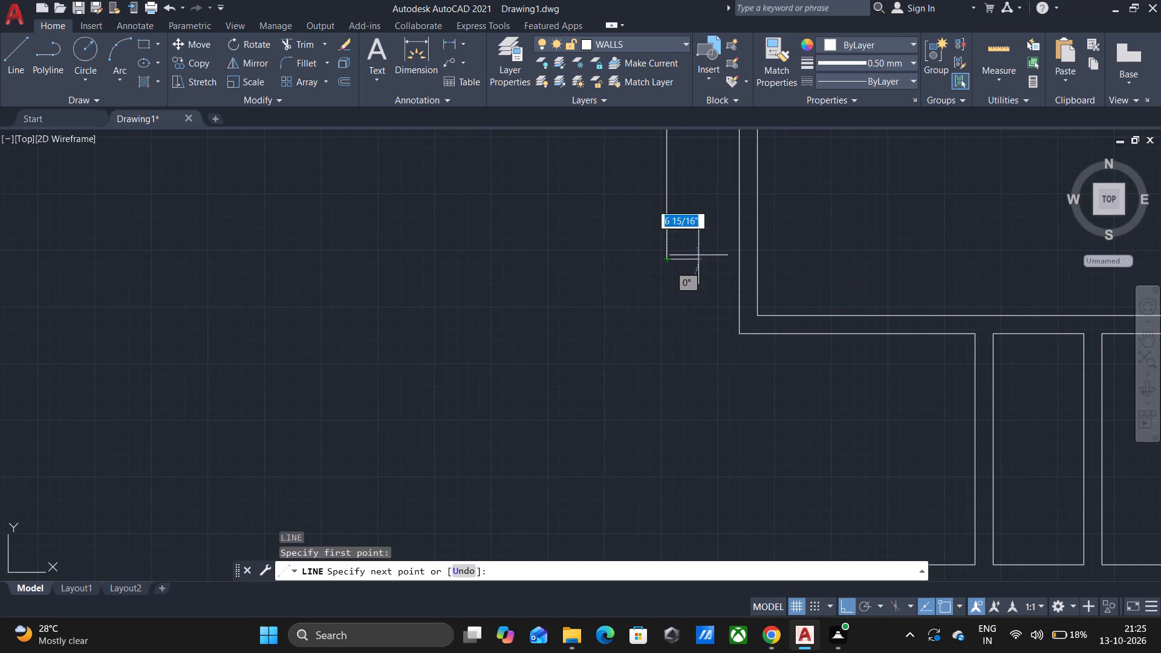
left_click(738, 258)
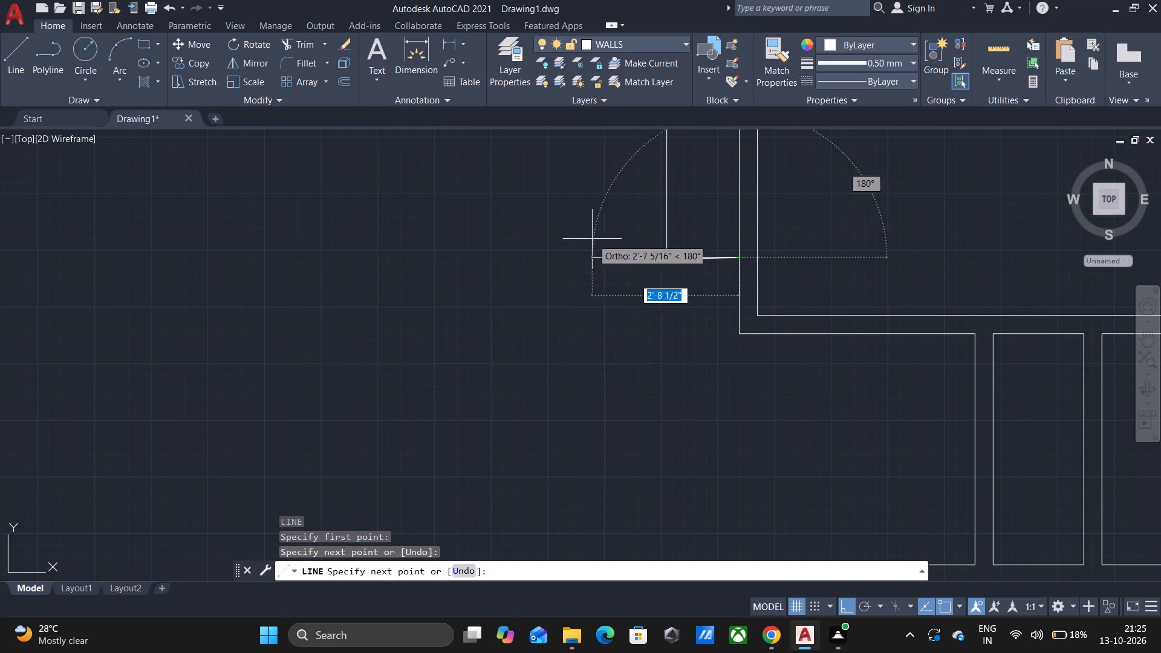
key("ctrl+z")
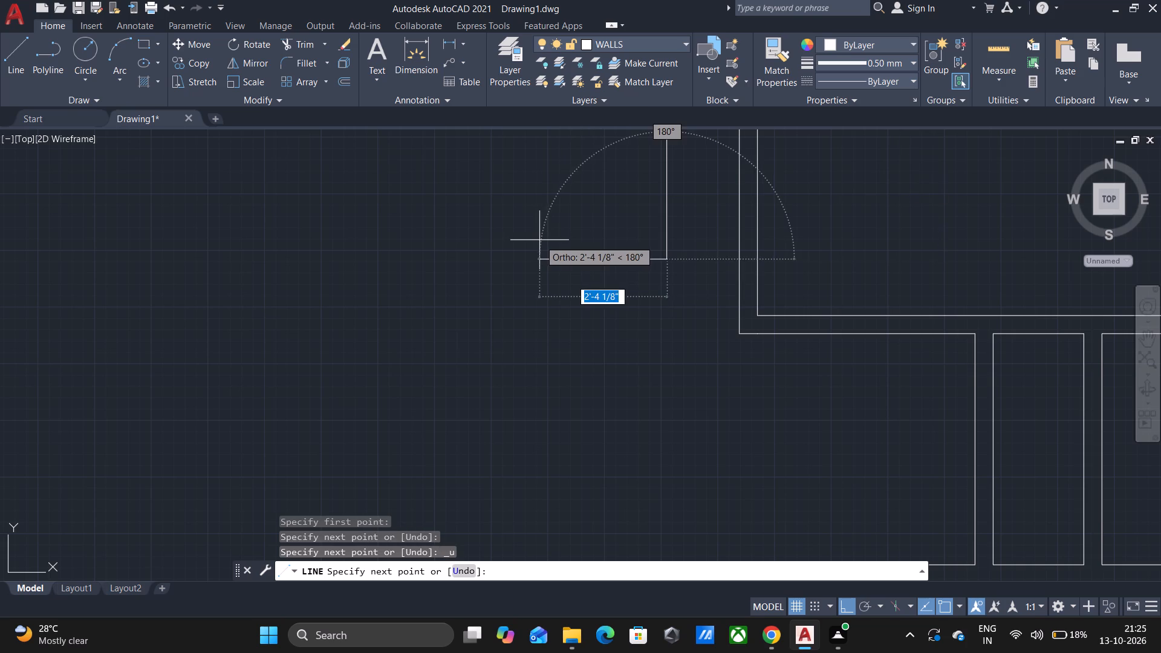
left_click(776, 261)
key("Escape")
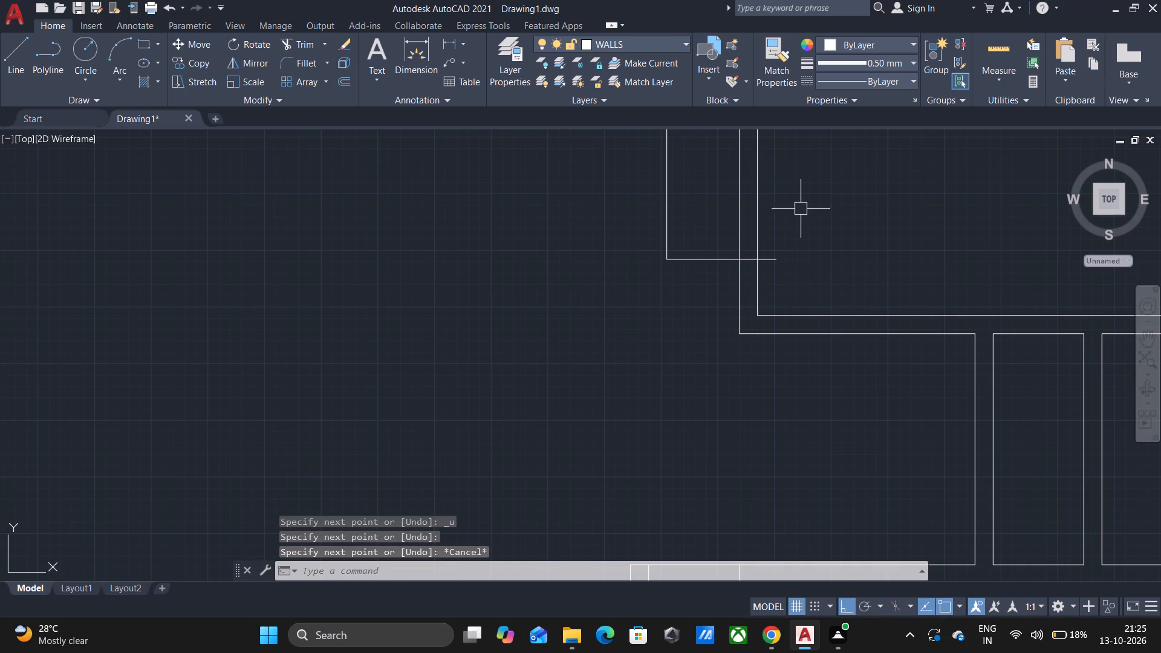
Trim the niche's south line back to the outer face of the bathroom's west wall.
key("t")
key("r")
key("Return")
key("Return")
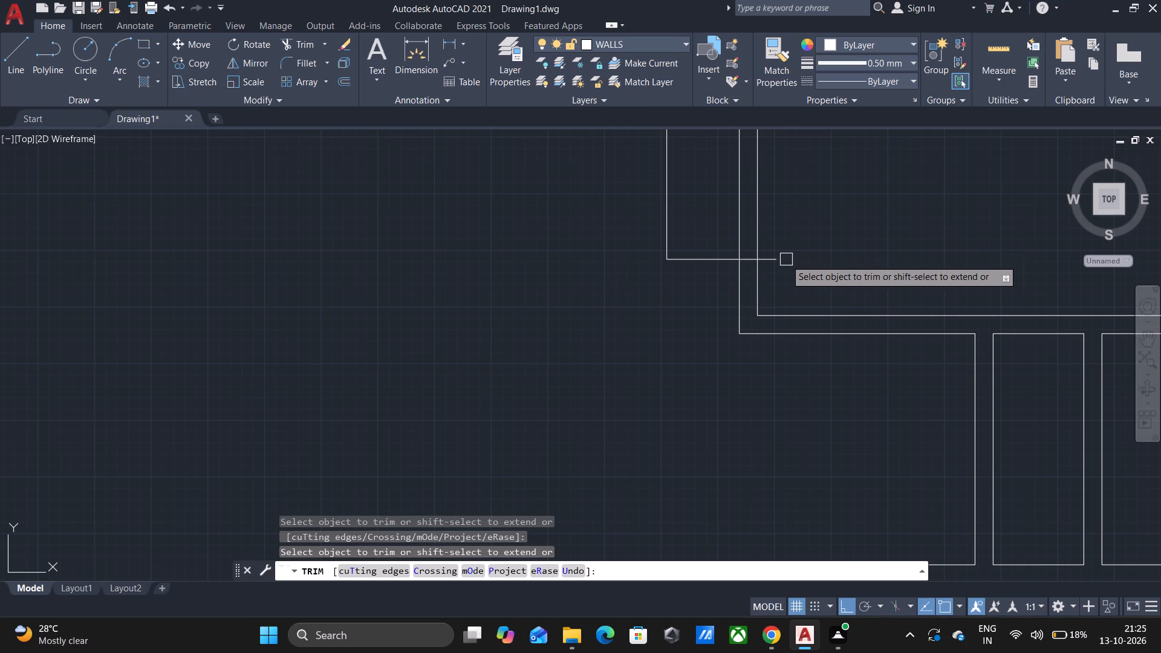
left_click(775, 262)
scroll(748, 259, "up", 3)
left_click(747, 259)
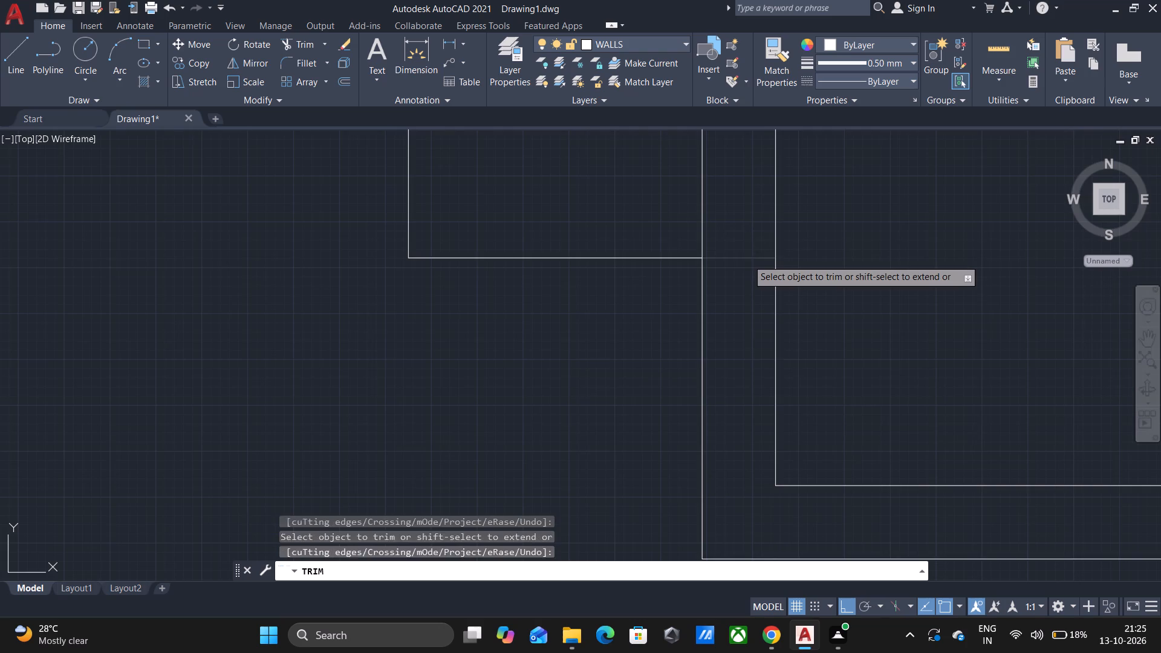
scroll(747, 259, "down", 2)
scroll(850, 232, "down", 3)
middle_click_drag(857, 213, 823, 319)
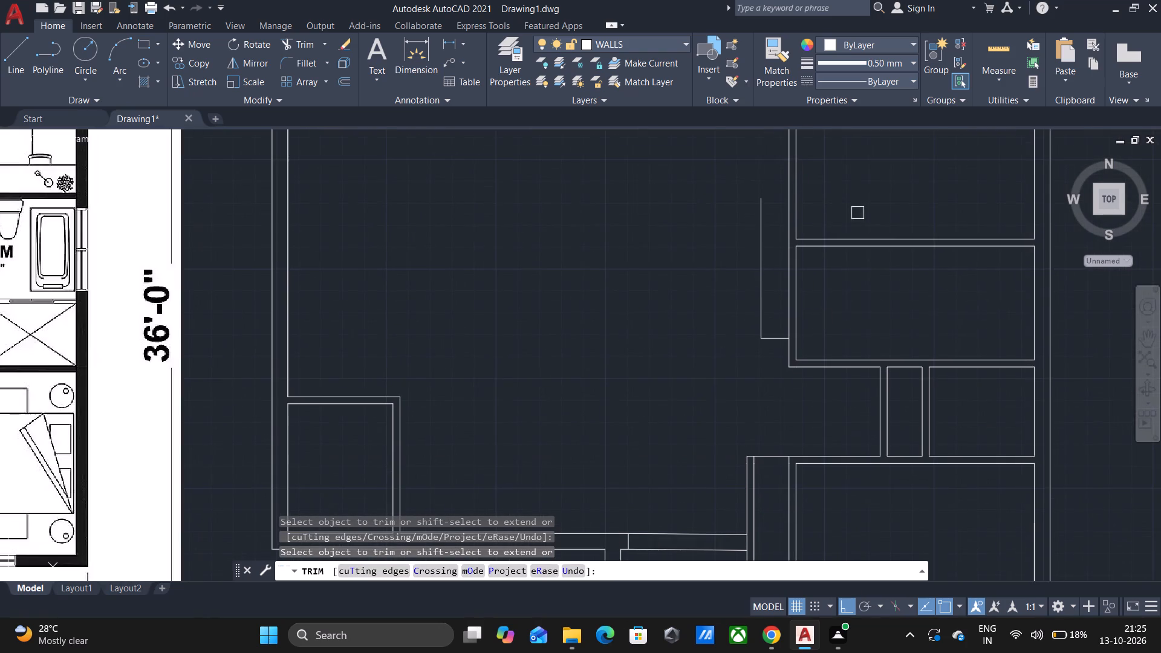
key("Escape")
Draw a horizontal line about 3'-4" east from the north end of the niche's vertical line, crossing the office's west wall.
key("l")
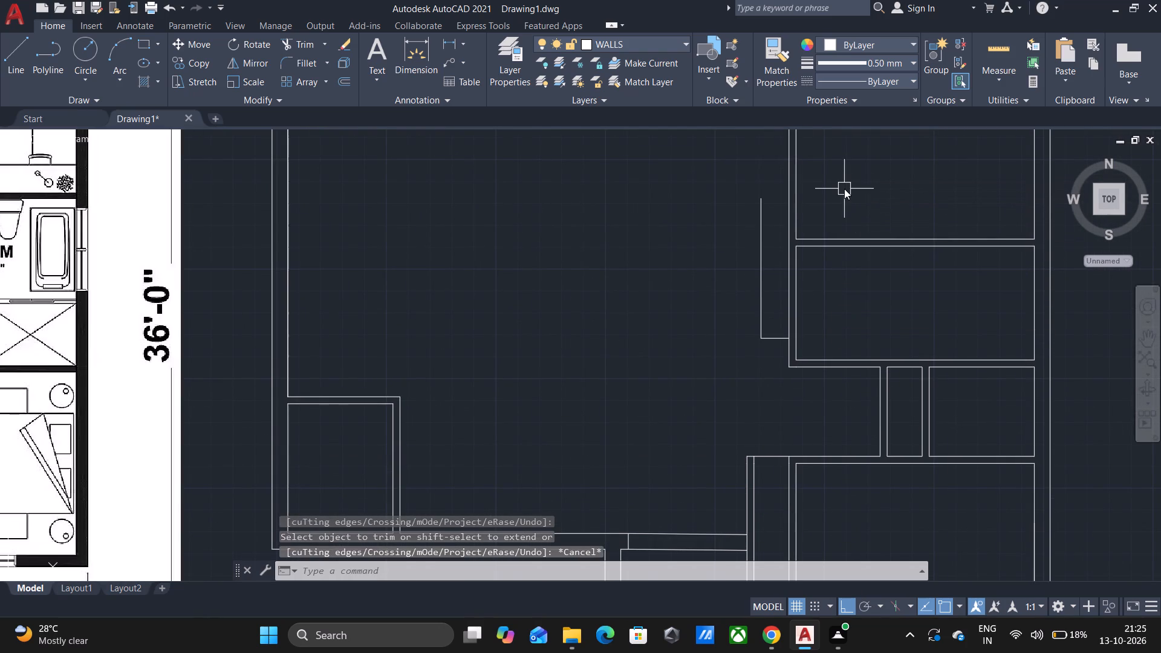
key("Return")
left_click(761, 199)
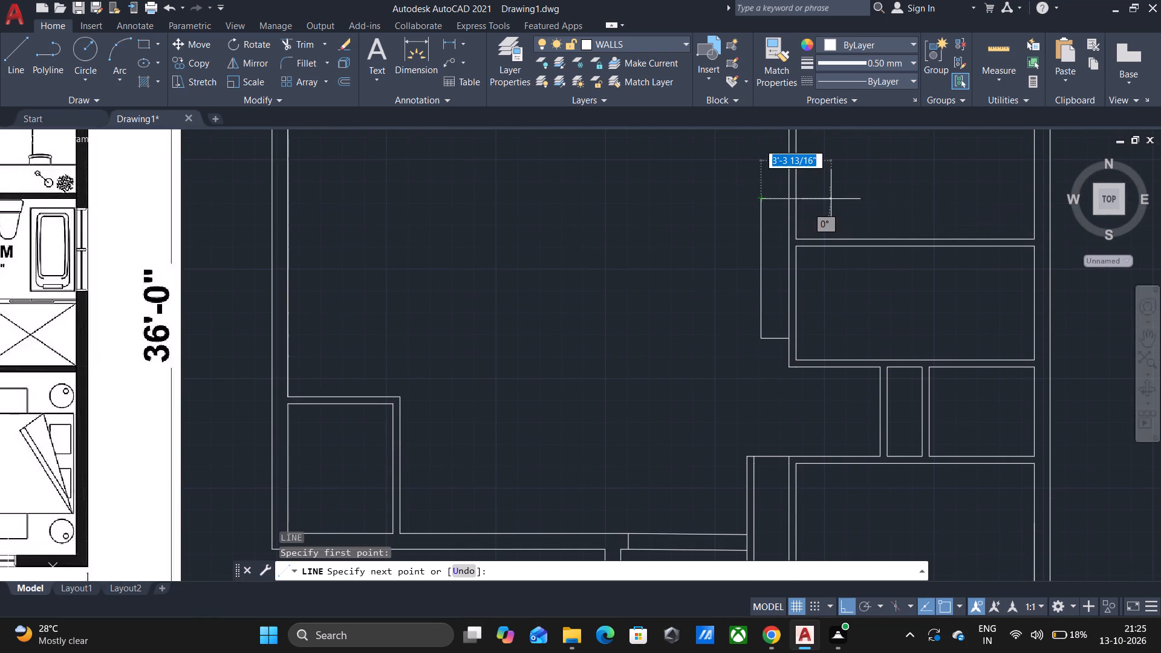
left_click(831, 199)
key("Escape")
Trim the niche's north line back to the outer face of the office's west wall.
type("TR")
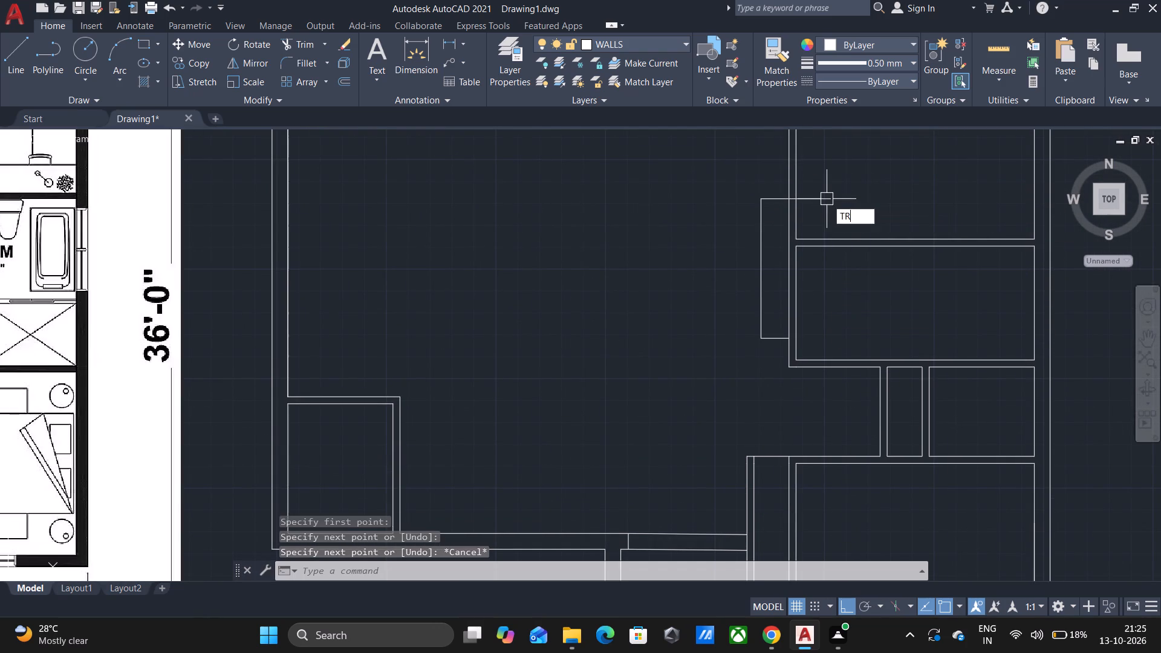
key("Return")
key("Return")
left_click(821, 200)
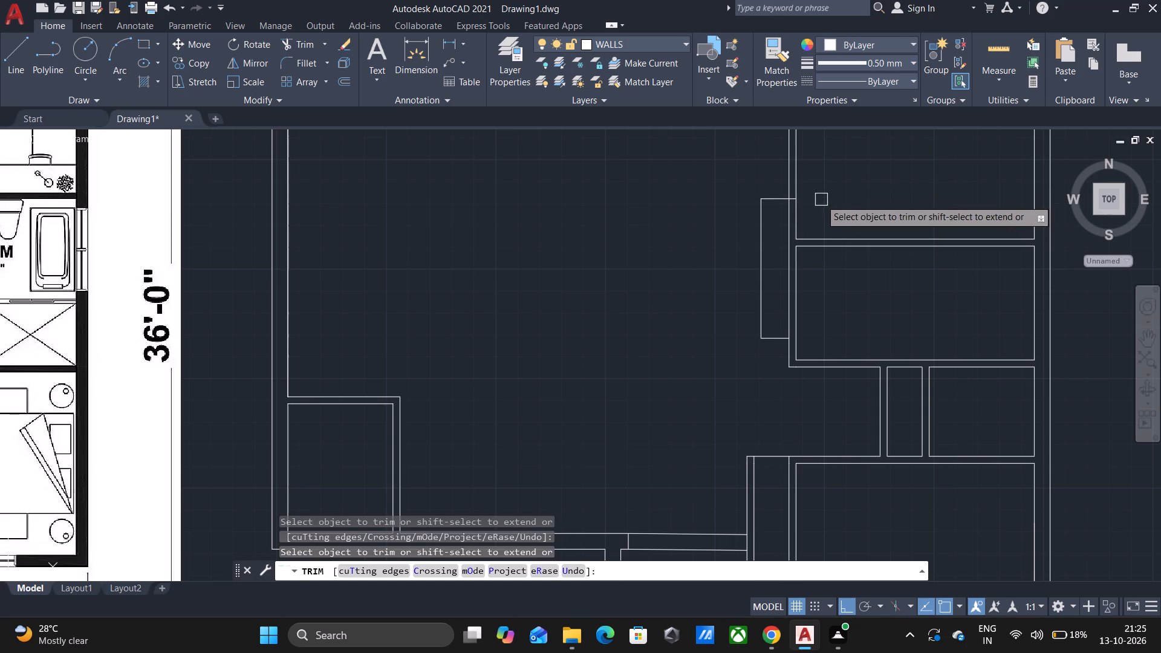
scroll(819, 200, "up", 3)
left_click(697, 199)
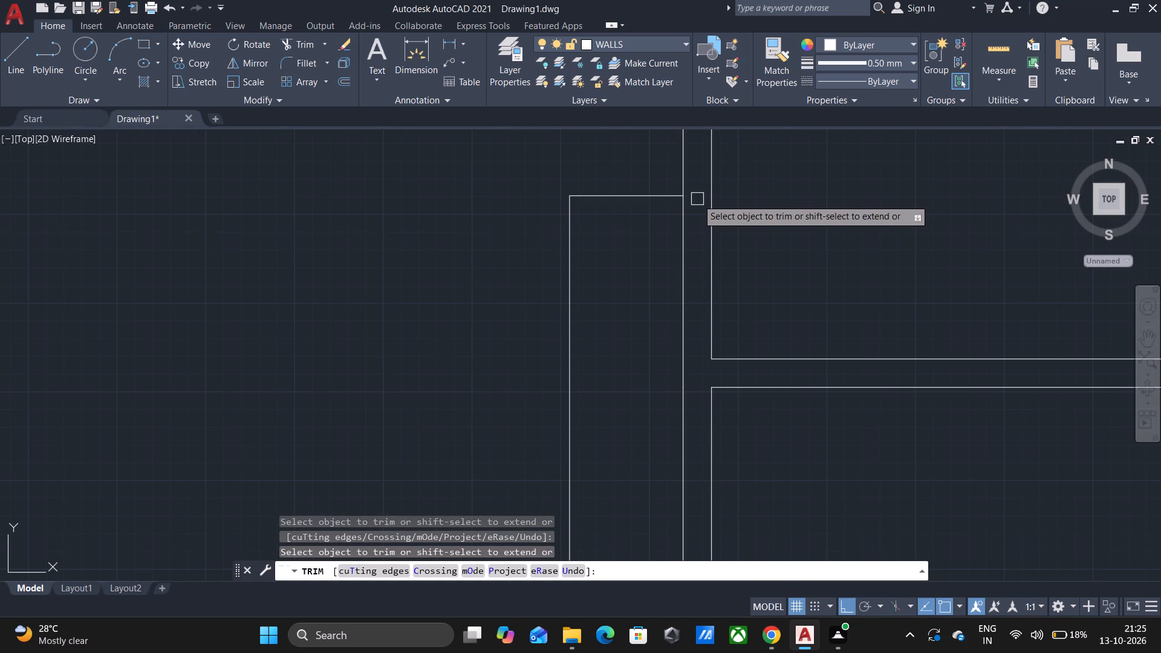
scroll(696, 200, "down", 2)
scroll(765, 189, "down", 2)
middle_click_drag(765, 186, 779, 192)
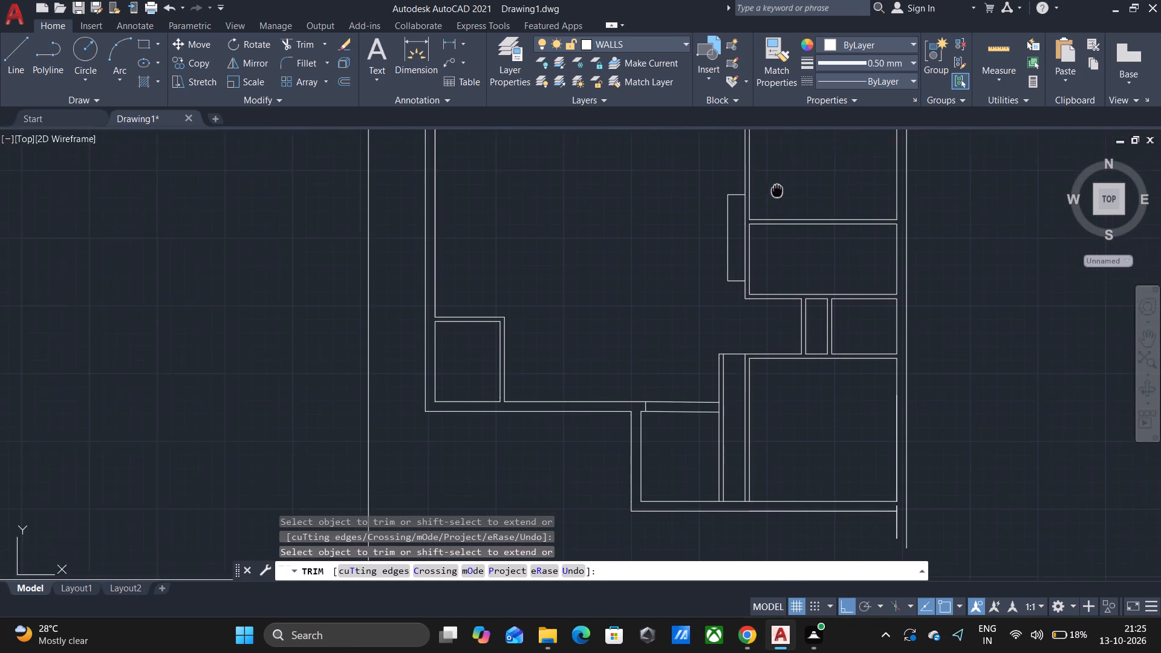
middle_click_drag(779, 192, 785, 194)
scroll(616, 228, "down", 1)
middle_click_drag(616, 228, 617, 229)
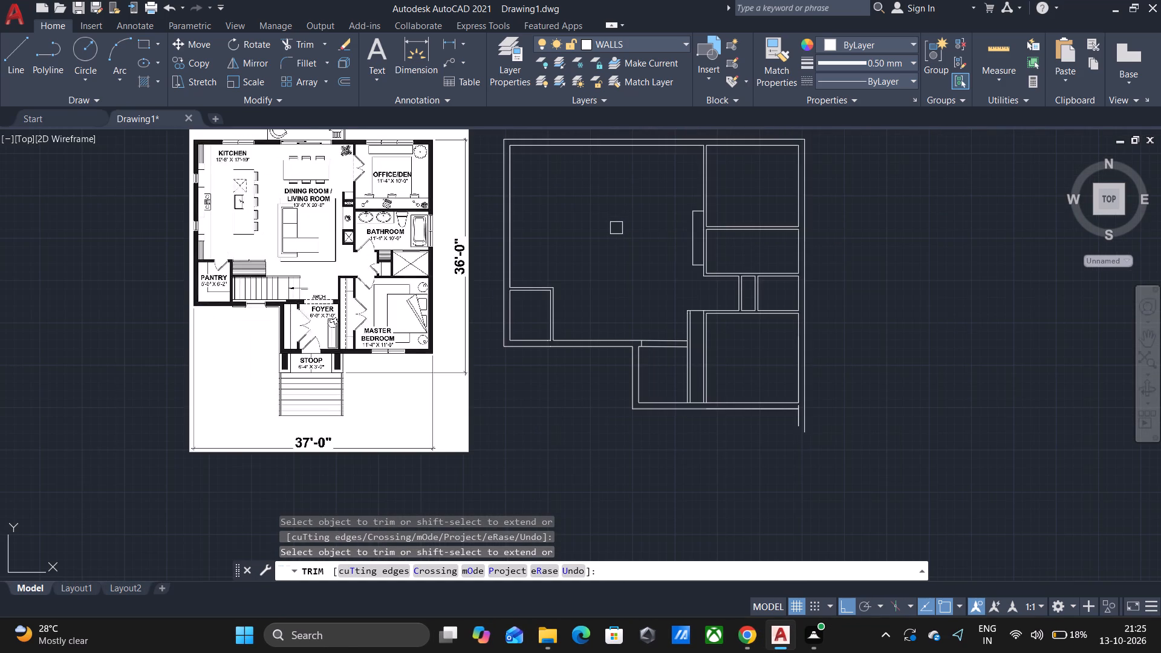
middle_click_drag(617, 229, 626, 254)
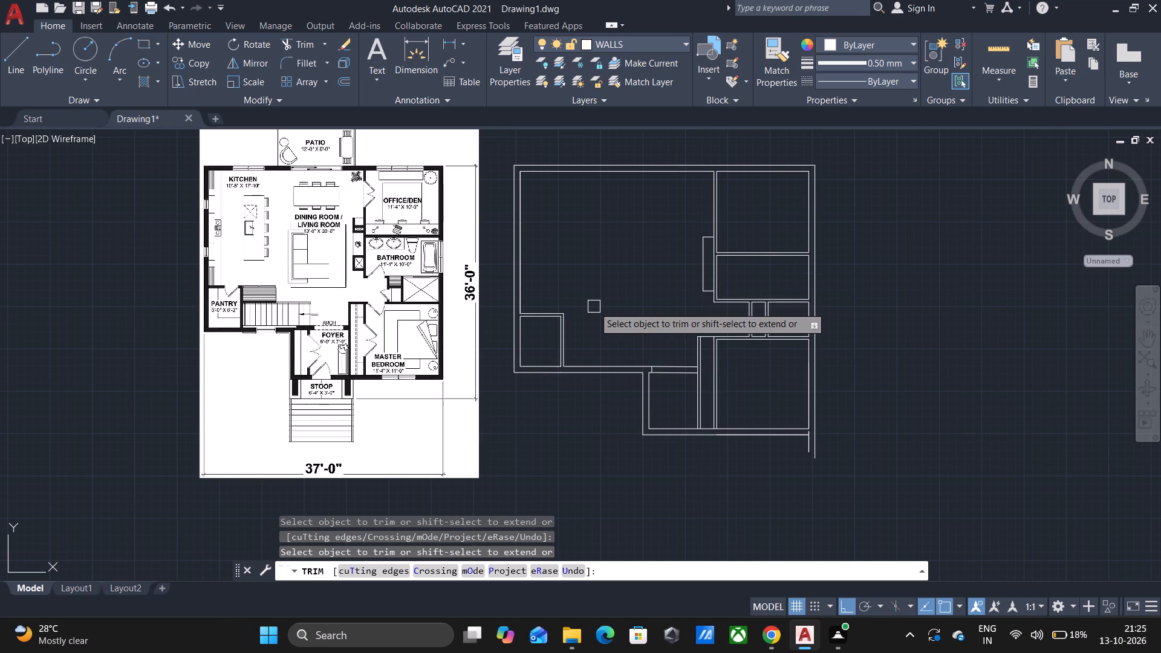
key("Escape")
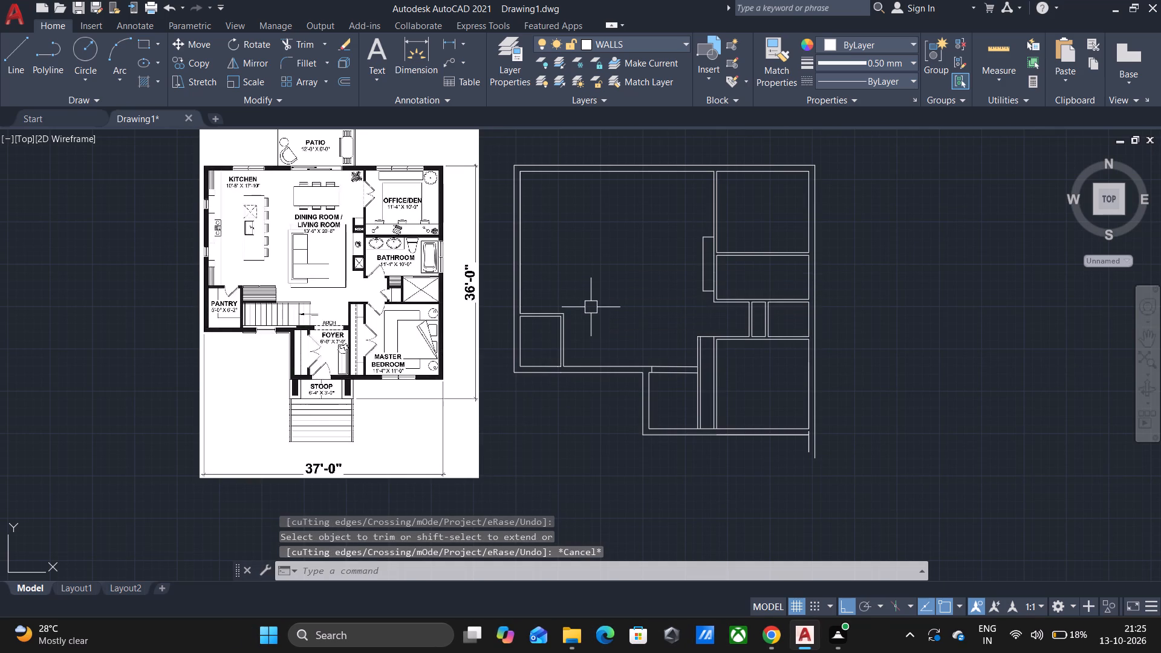
Offset the niche's west, south and north lines 2" inward.
key("o")
key("Return")
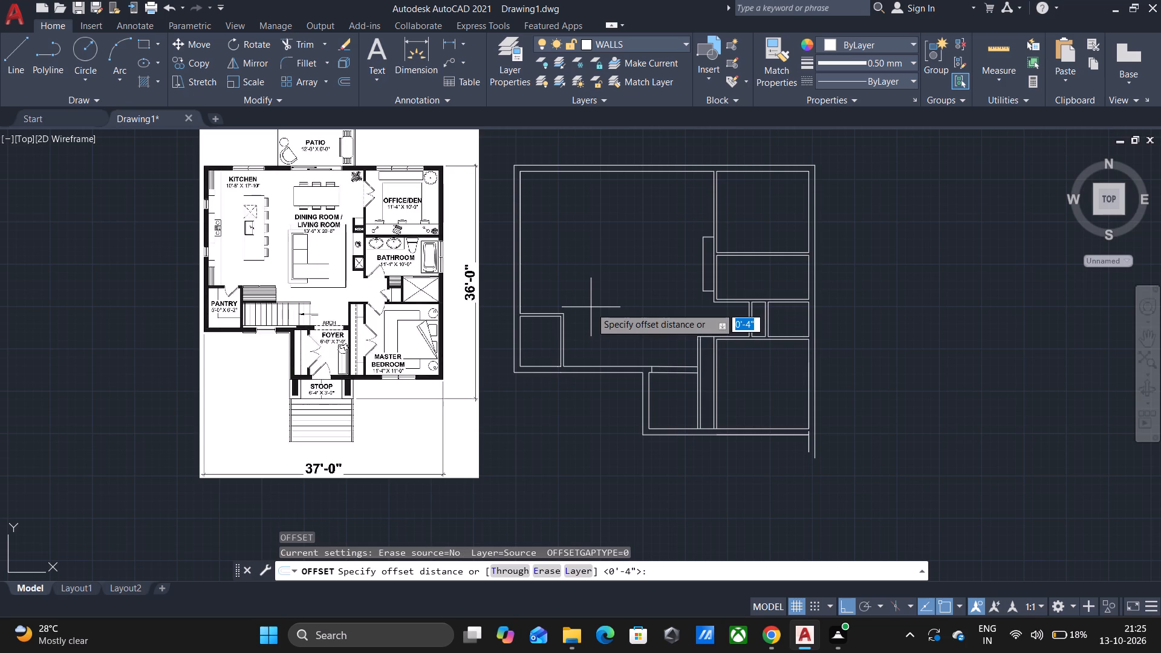
key("BackSpace")
type("2\"")
key("Return")
scroll(591, 307, "up", 3)
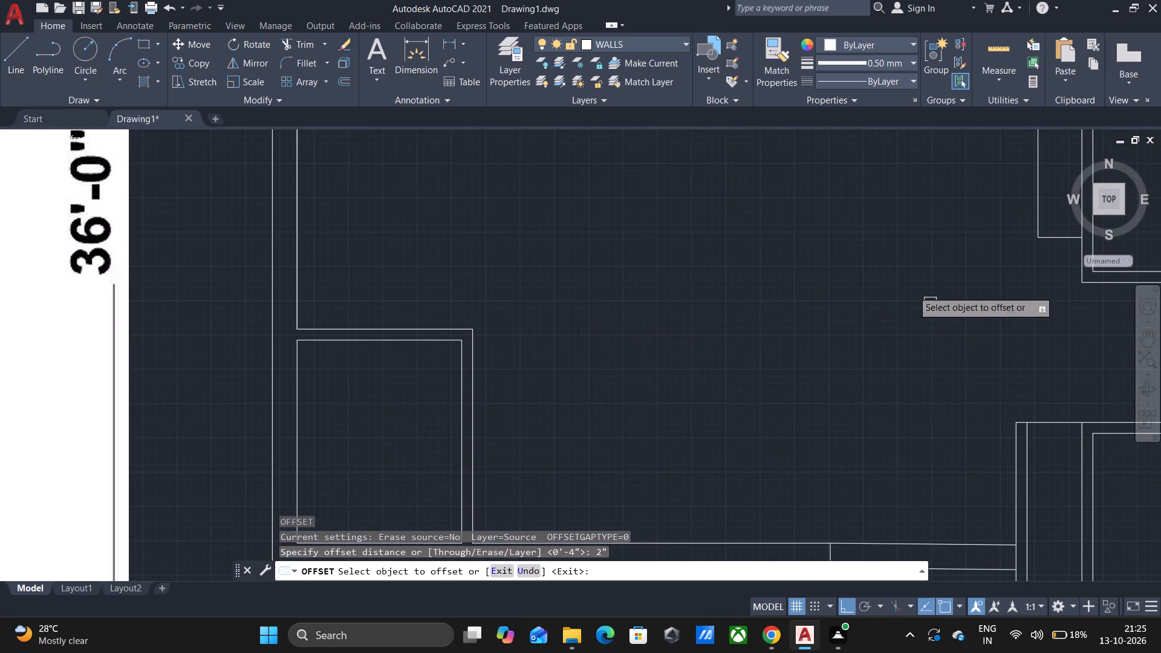
middle_click_drag(825, 289, 630, 429)
left_click(842, 315)
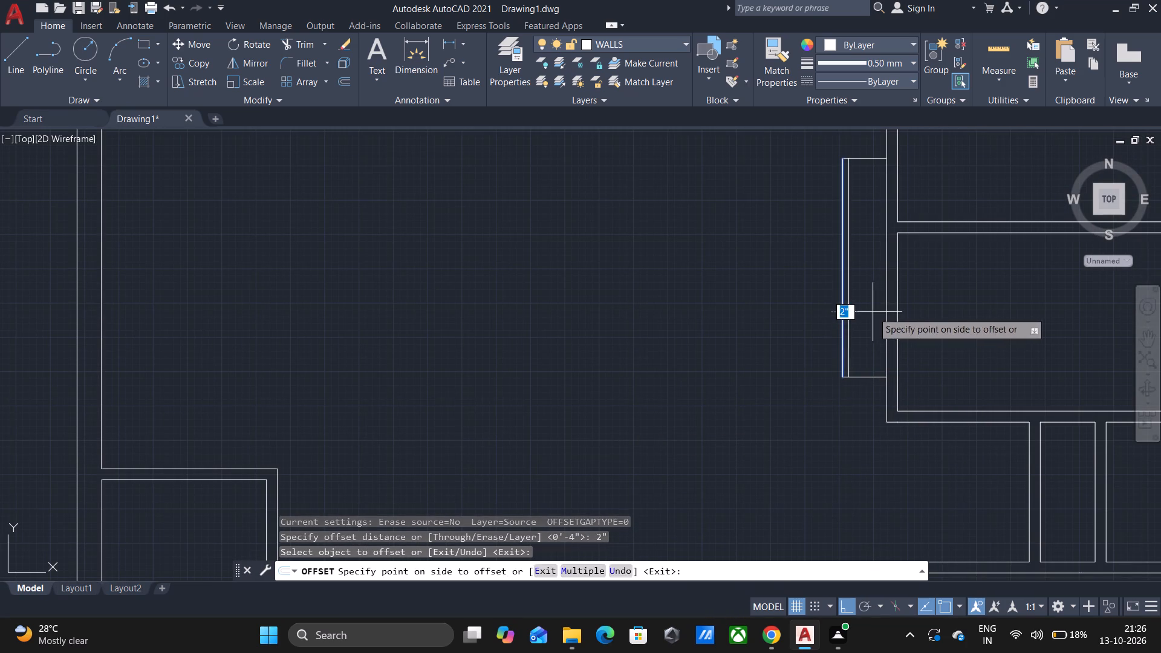
left_click(876, 312)
left_click_drag(863, 383, 864, 377)
left_click(865, 349)
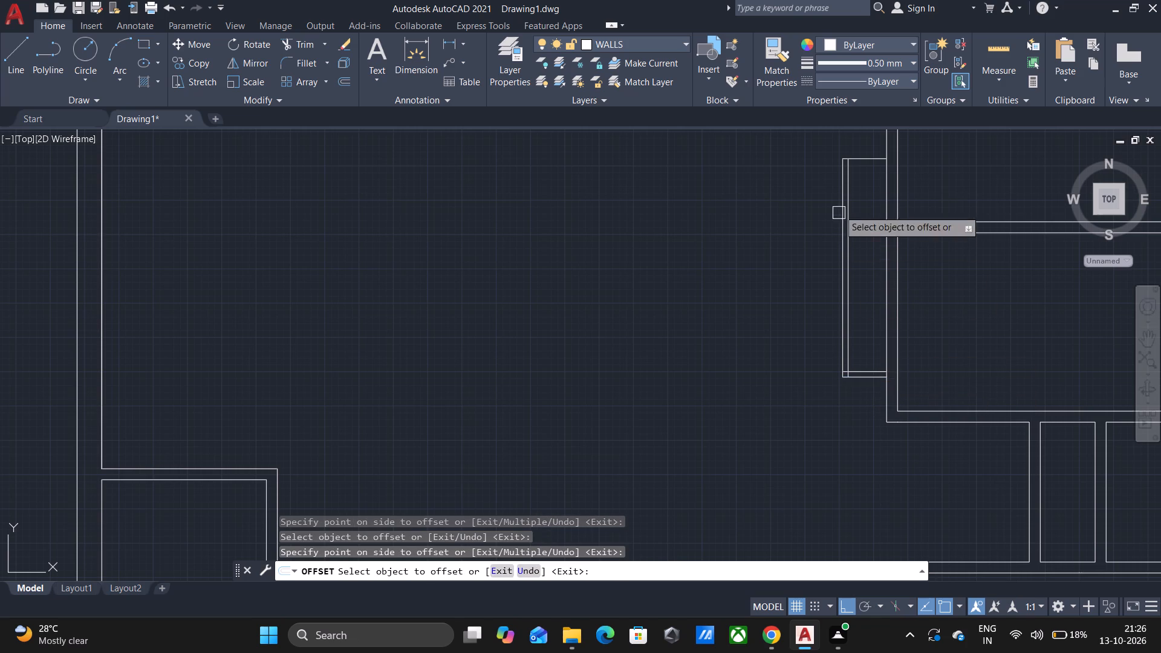
left_click_drag(871, 160, 871, 171)
left_click(869, 195)
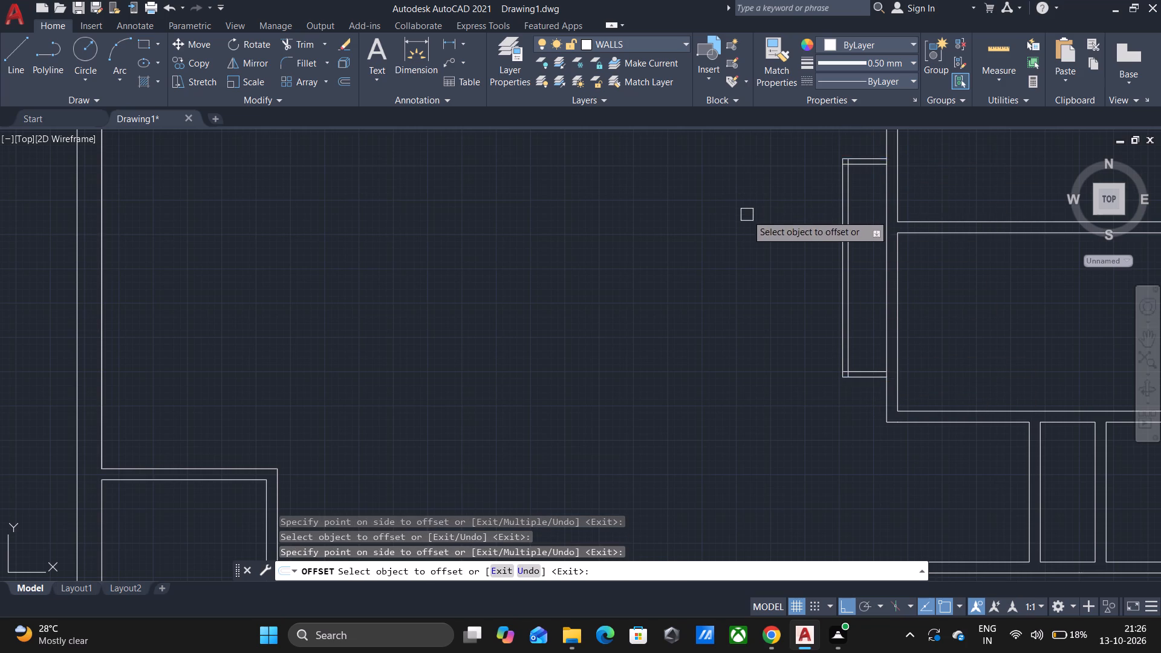
key("Escape")
Offset the inner face of the kitchen's west wall 2' east for the counter edge.
scroll(747, 218, "down", 2)
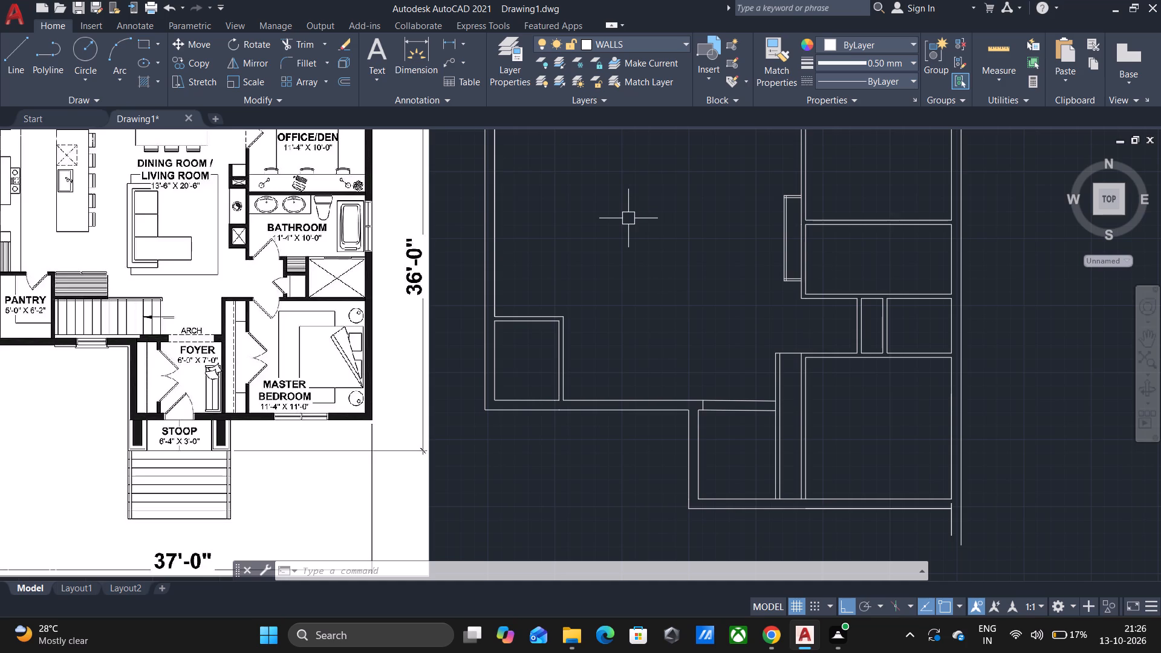
scroll(628, 218, "down", 1)
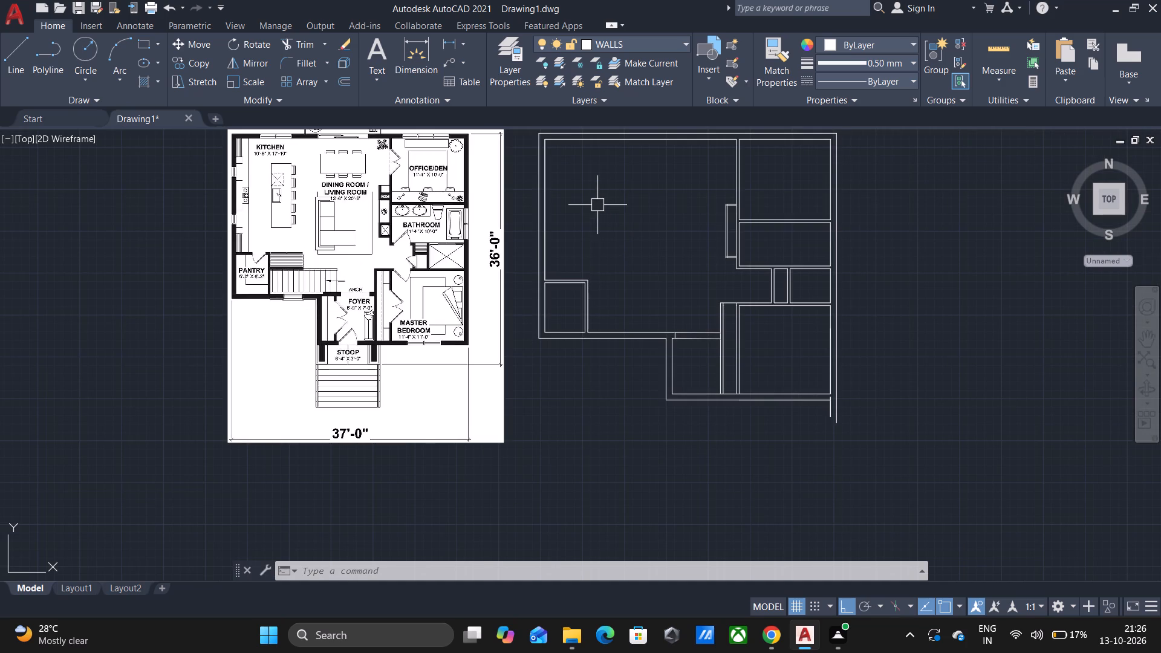
key("Escape")
key("o")
key("Return")
key("BackSpace")
type("2'")
key("Return")
left_click(545, 220)
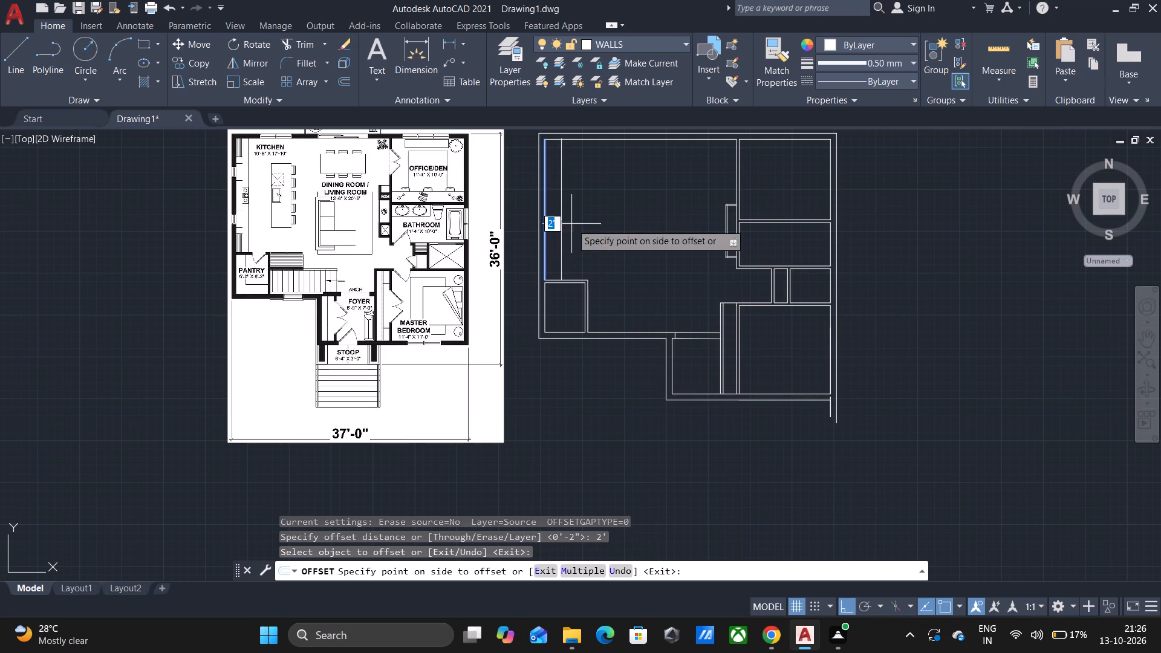
left_click(581, 223)
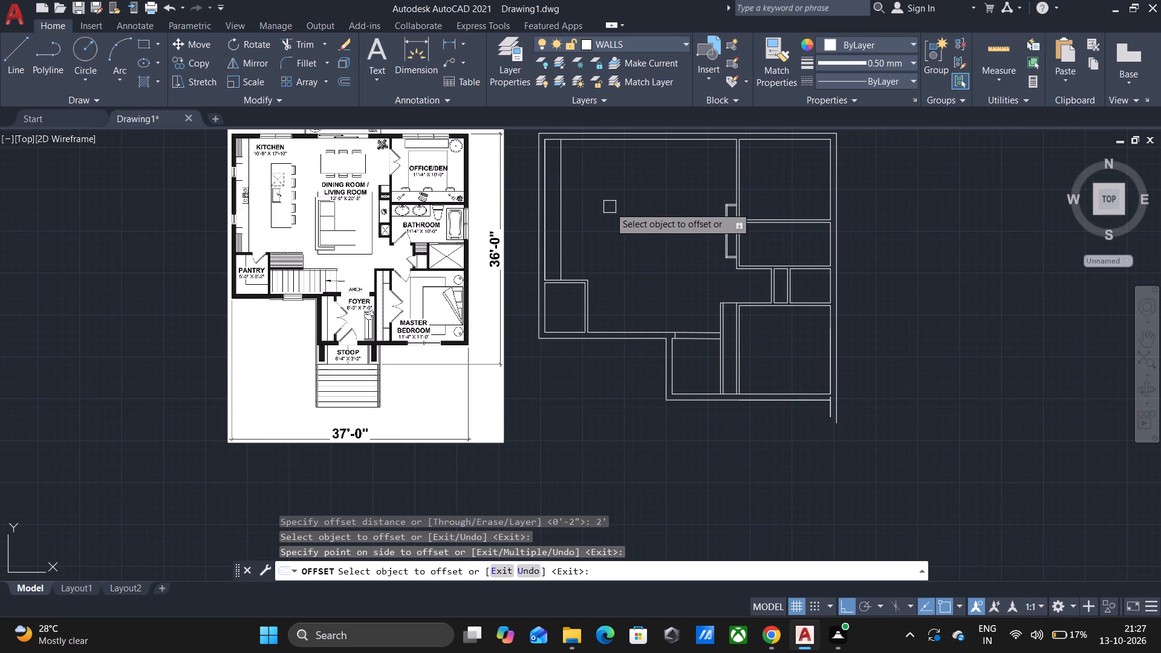
key("Escape")
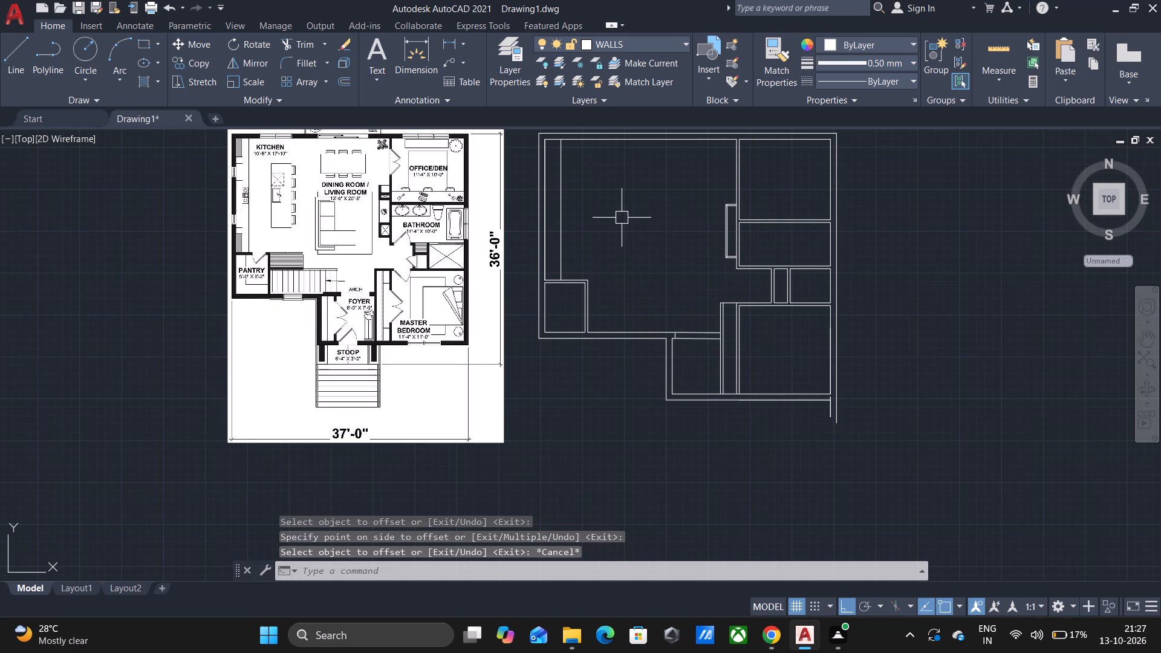
Offset the inner face of the south wall beside the pantry 3' north for the stair's edge.
key("space")
key("BackSpace")
type("3'")
key("Return")
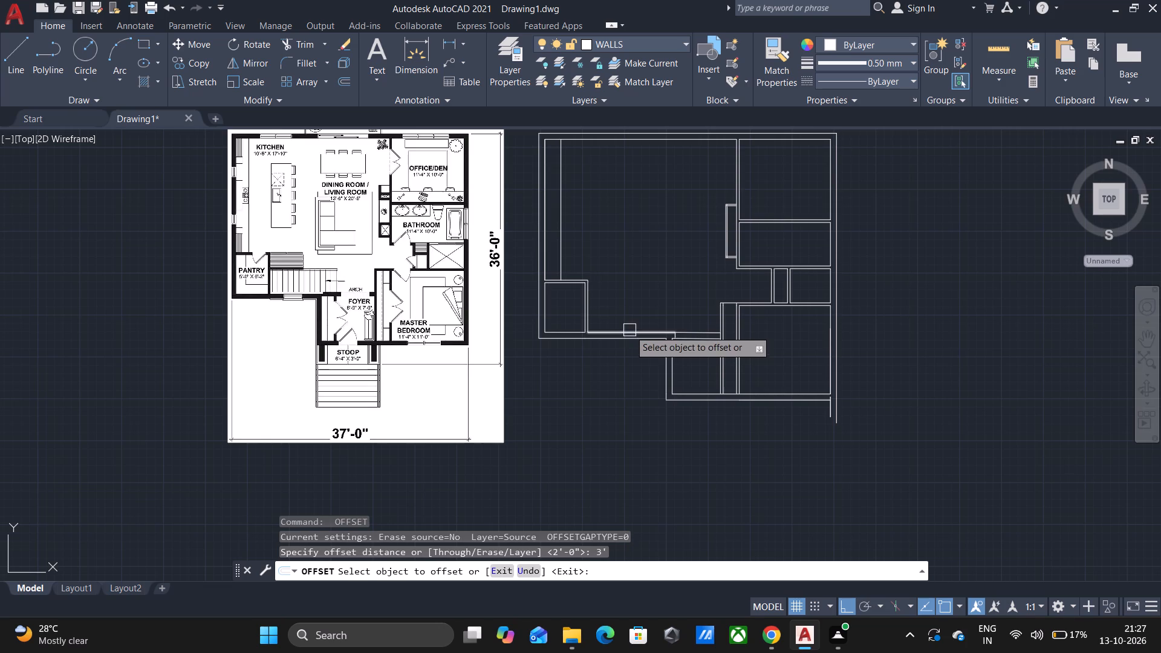
left_click(629, 330)
left_click(627, 301)
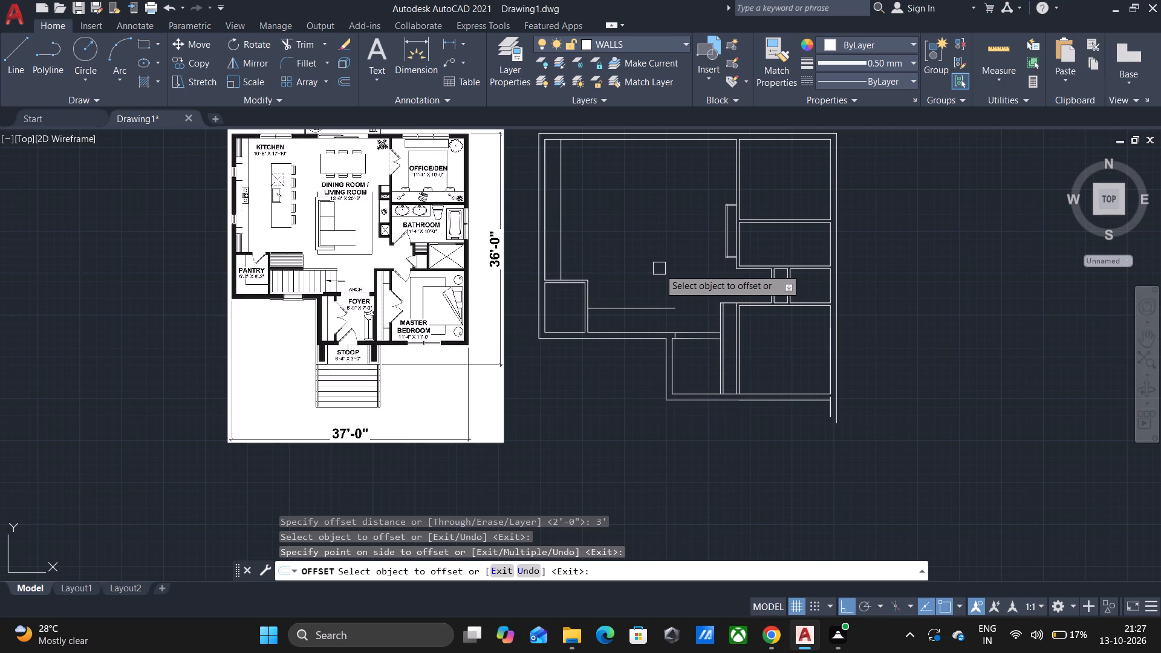
key("Escape")
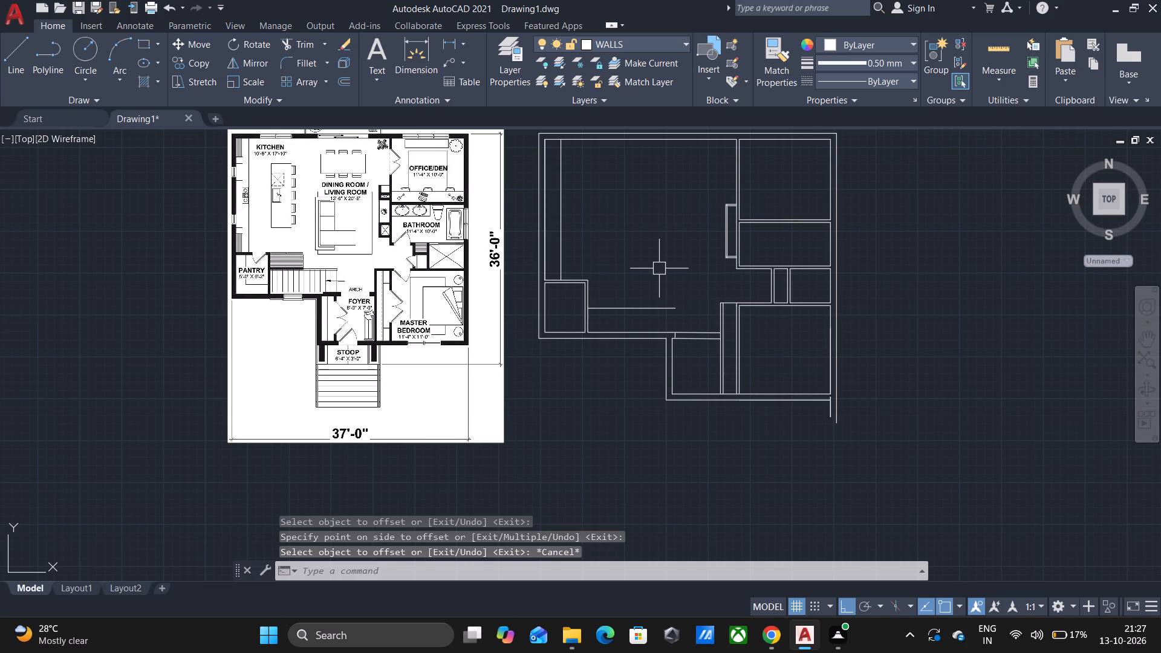
Offset the new stair edge line 4" north to form the wall beside the stairs.
key("space")
key("BackSpace")
key("4")
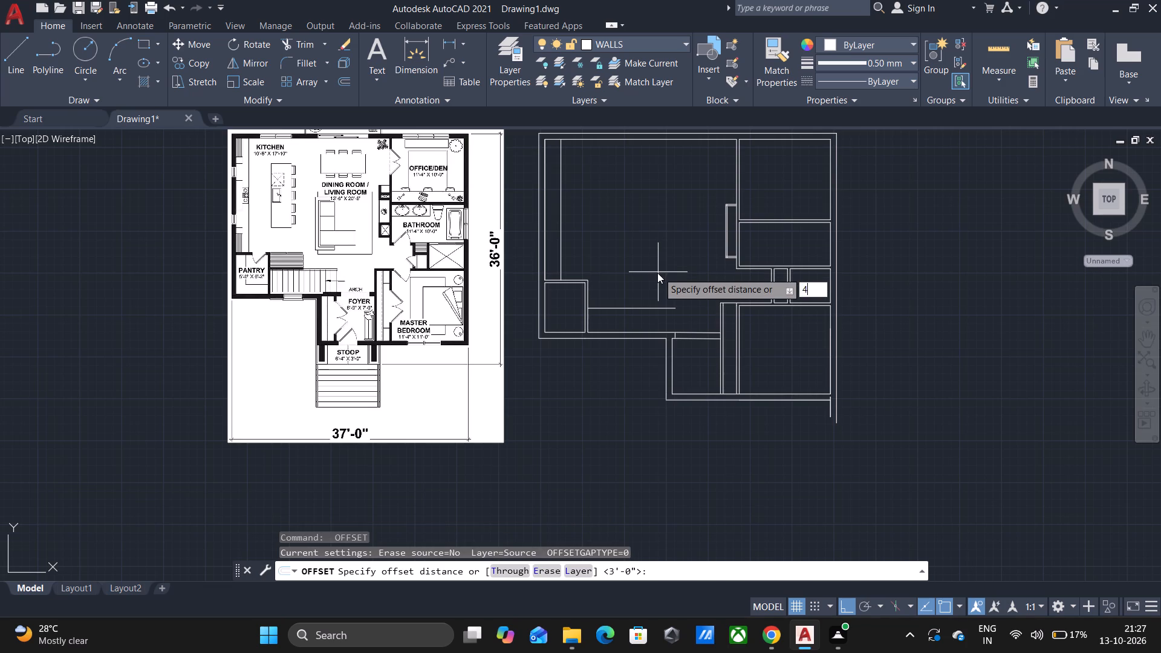
key("shift+quotedbl")
key("Return")
left_click(642, 311)
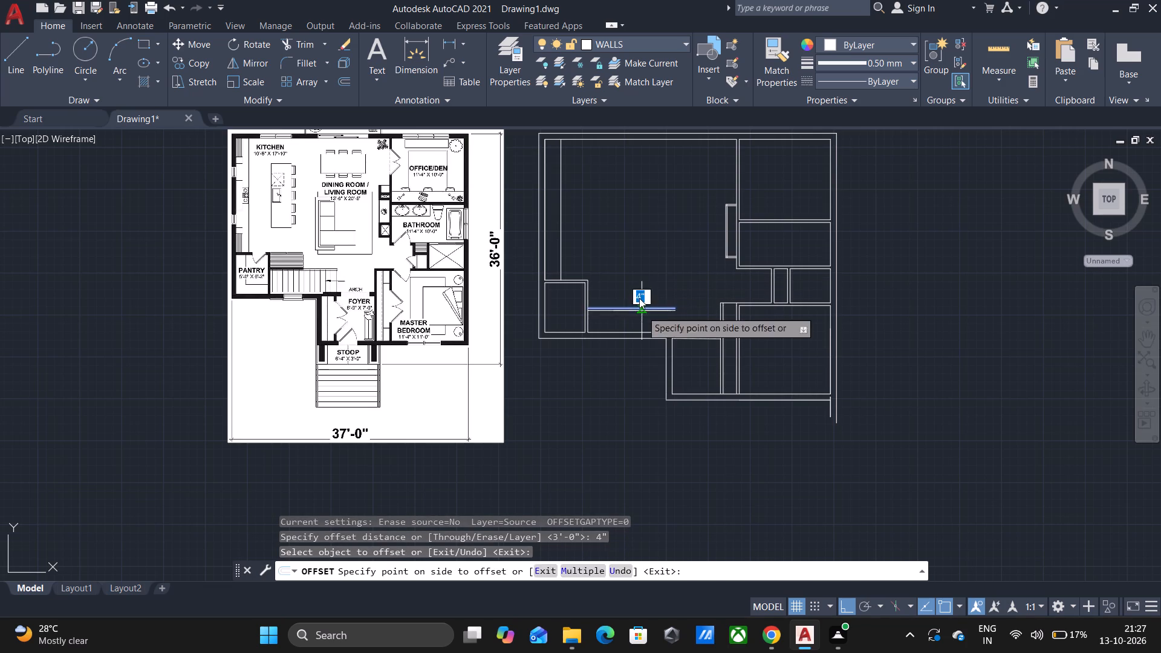
left_click(632, 273)
key("Escape")
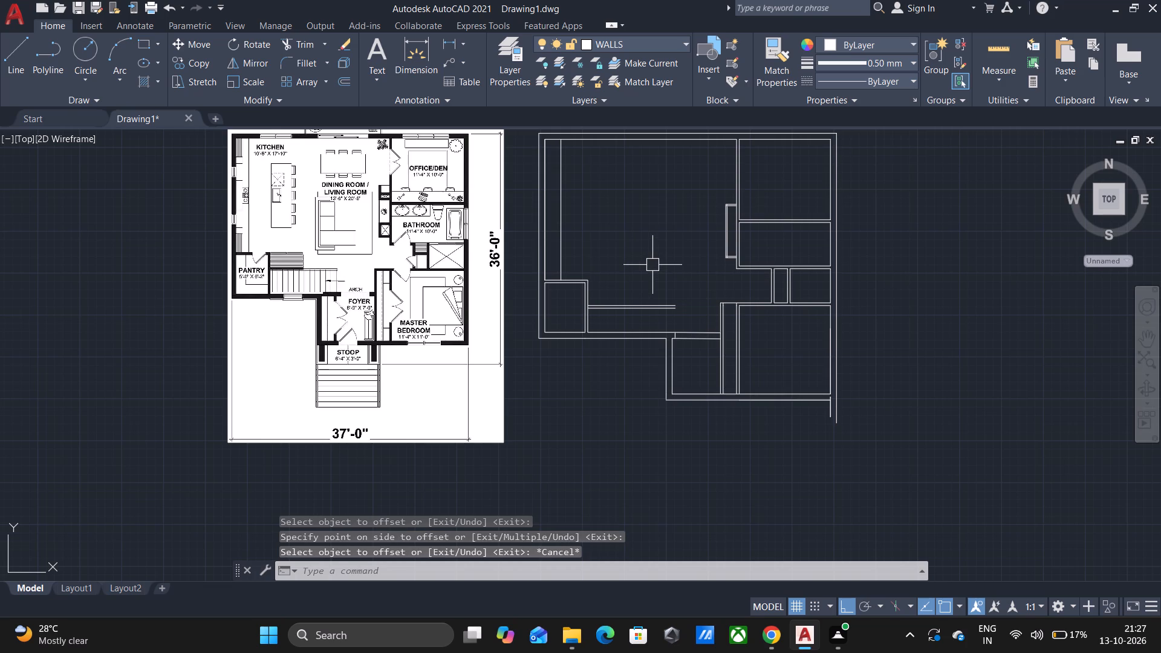
Draw a vertical line along the pantry's east wall from the lower stair line's west end to the south wall's inner face.
scroll(648, 260, "up", 1)
middle_click_drag(648, 260, 649, 200)
scroll(637, 231, "up", 3)
scroll(573, 269, "down", 1)
key("Escape")
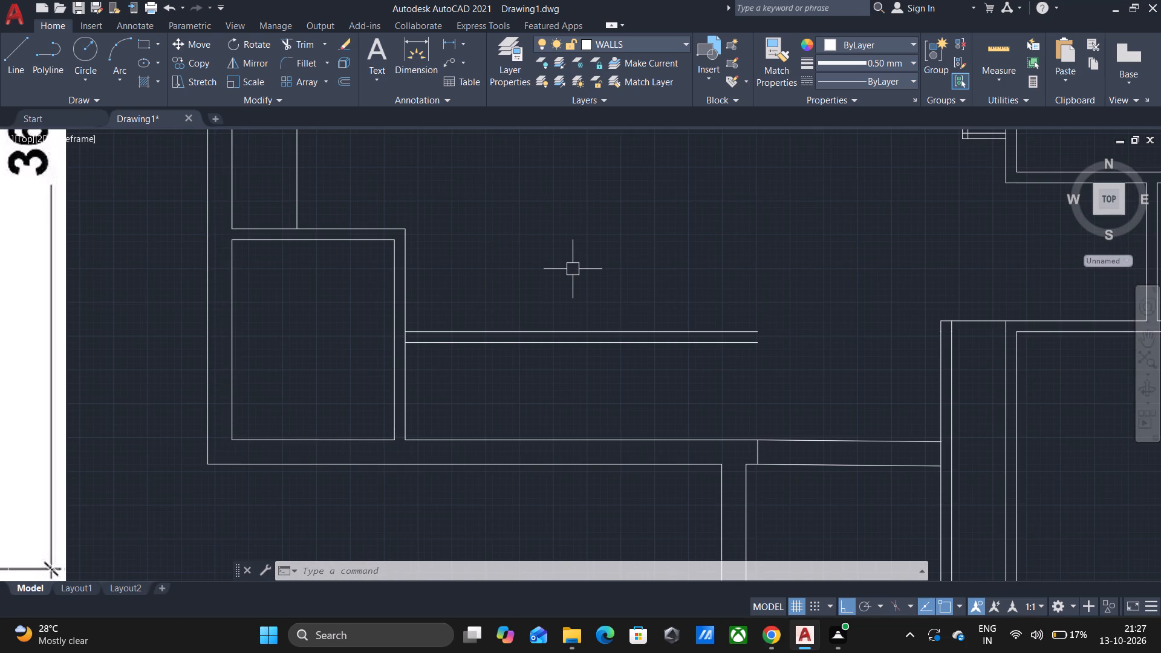
key("l")
key("Return")
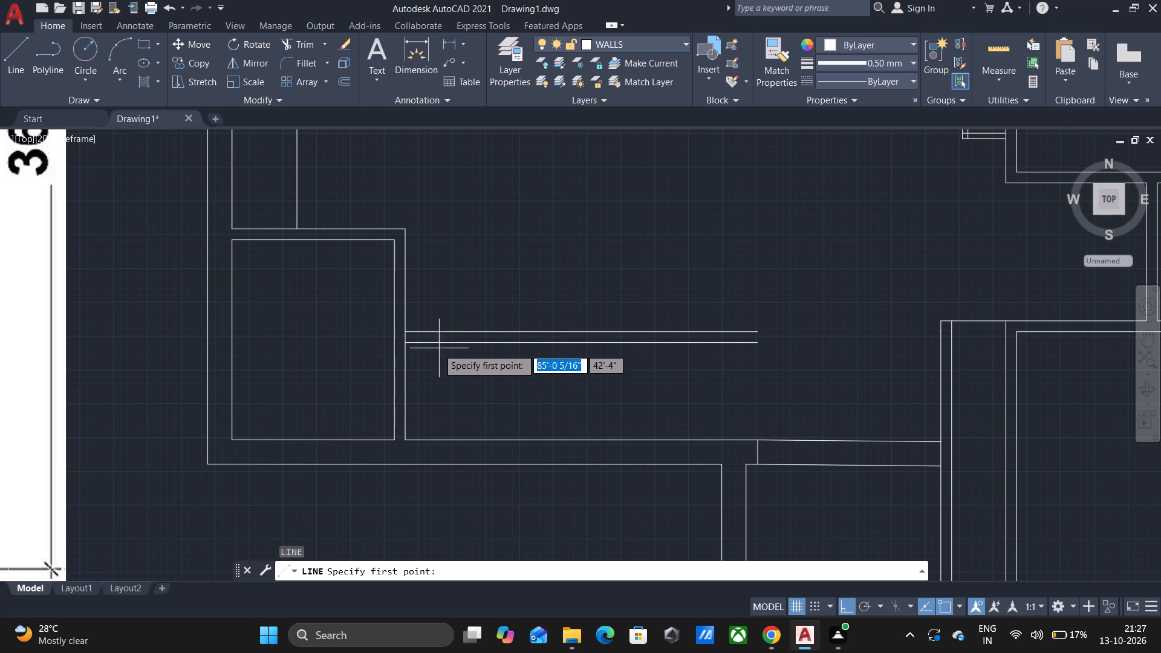
left_click(408, 343)
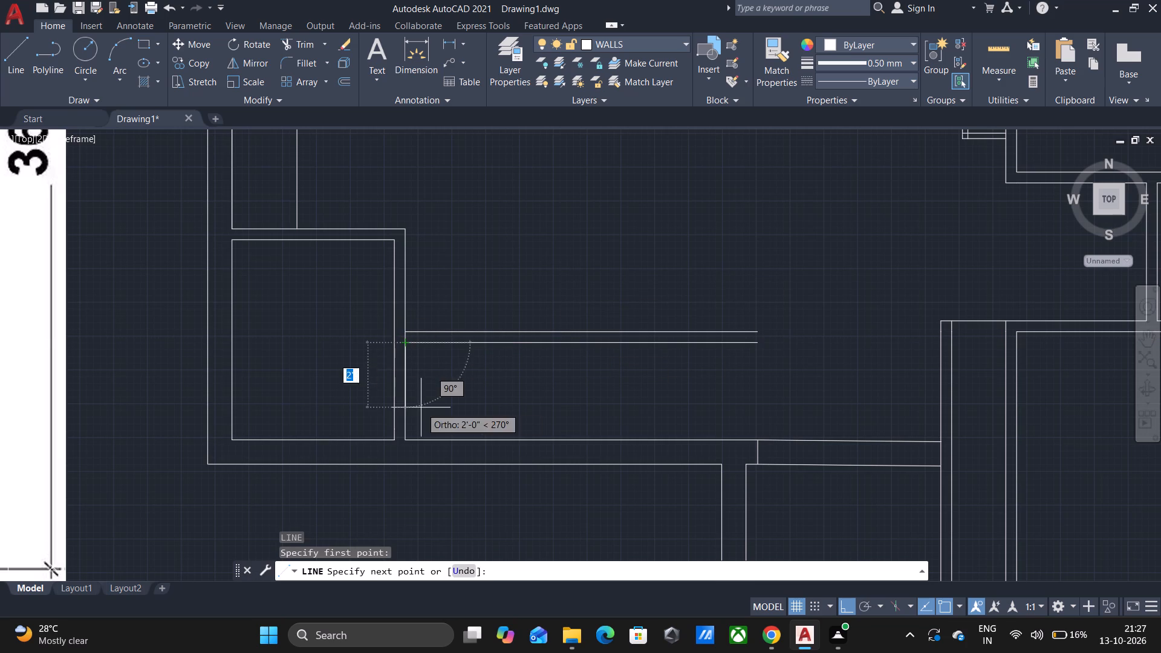
left_click(405, 436)
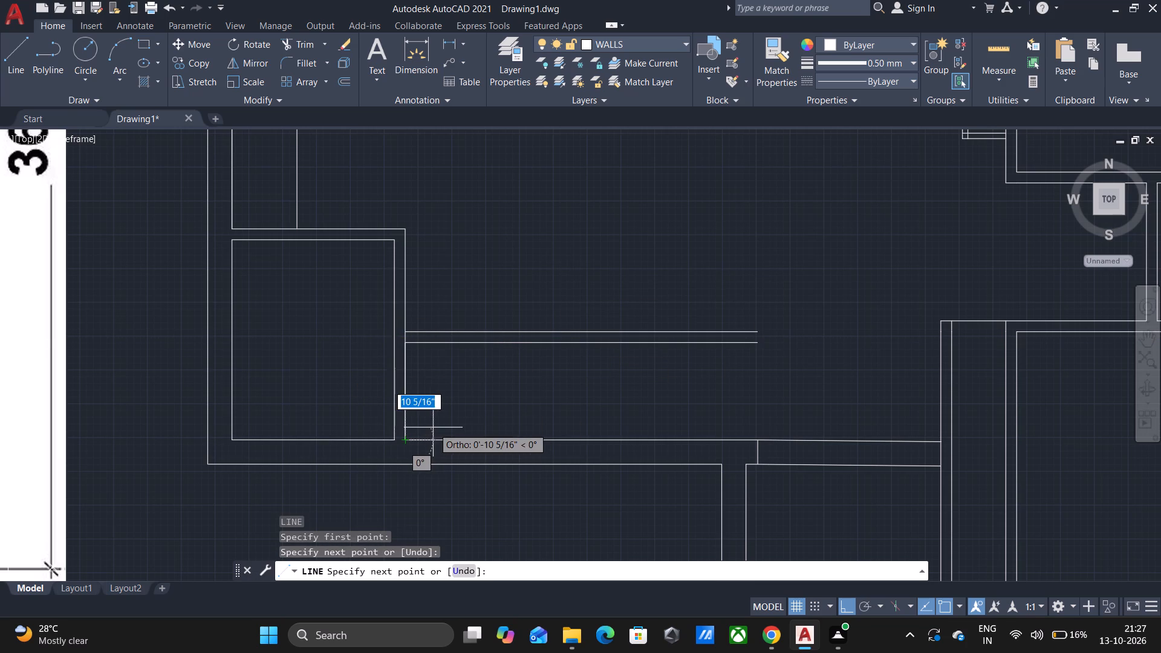
key("Escape")
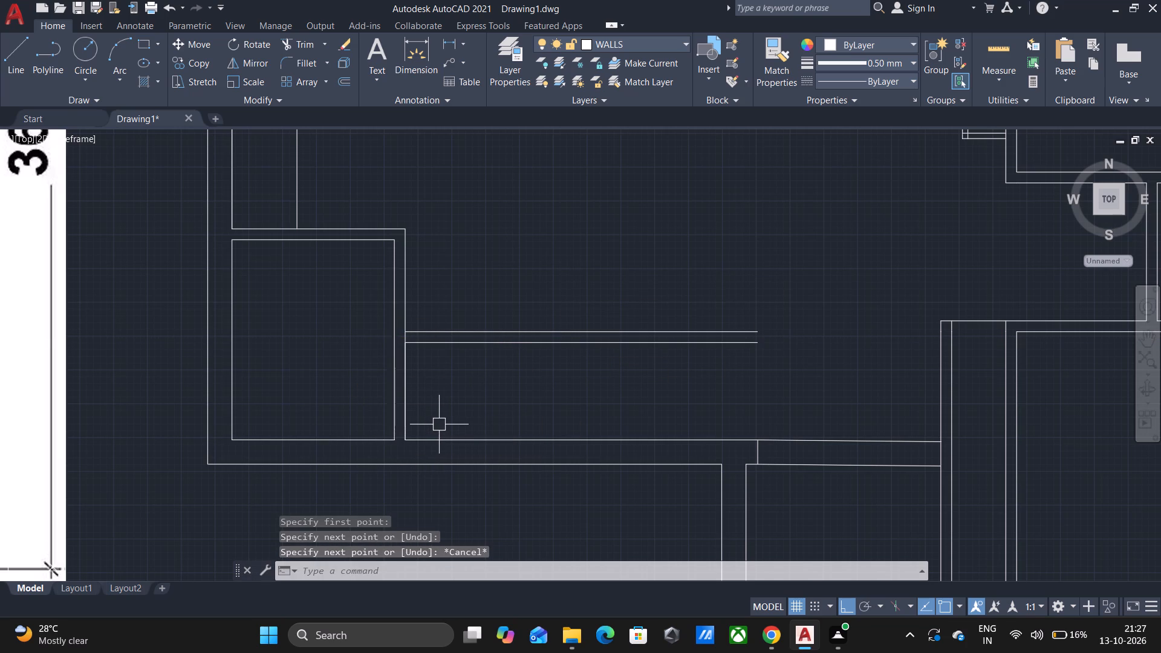
Copy the vertical stair line eastward as a 10-item array fitted between the pantry wall and the stair lines' east end.
left_click(402, 403)
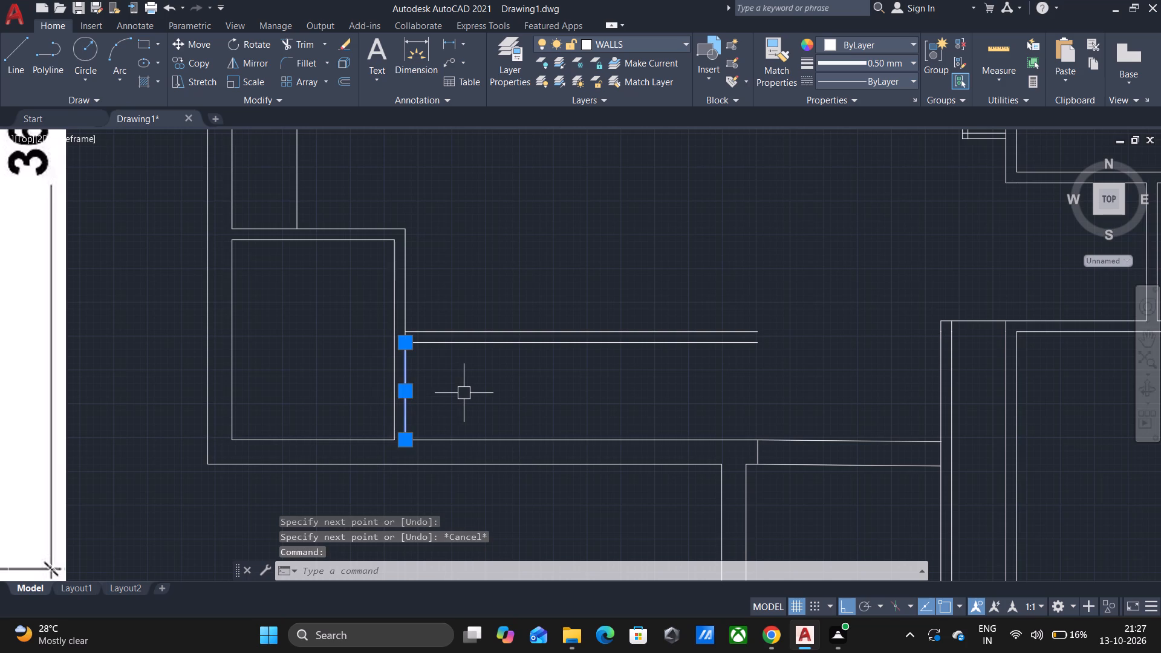
key("c")
left_click(504, 434)
right_click(466, 406)
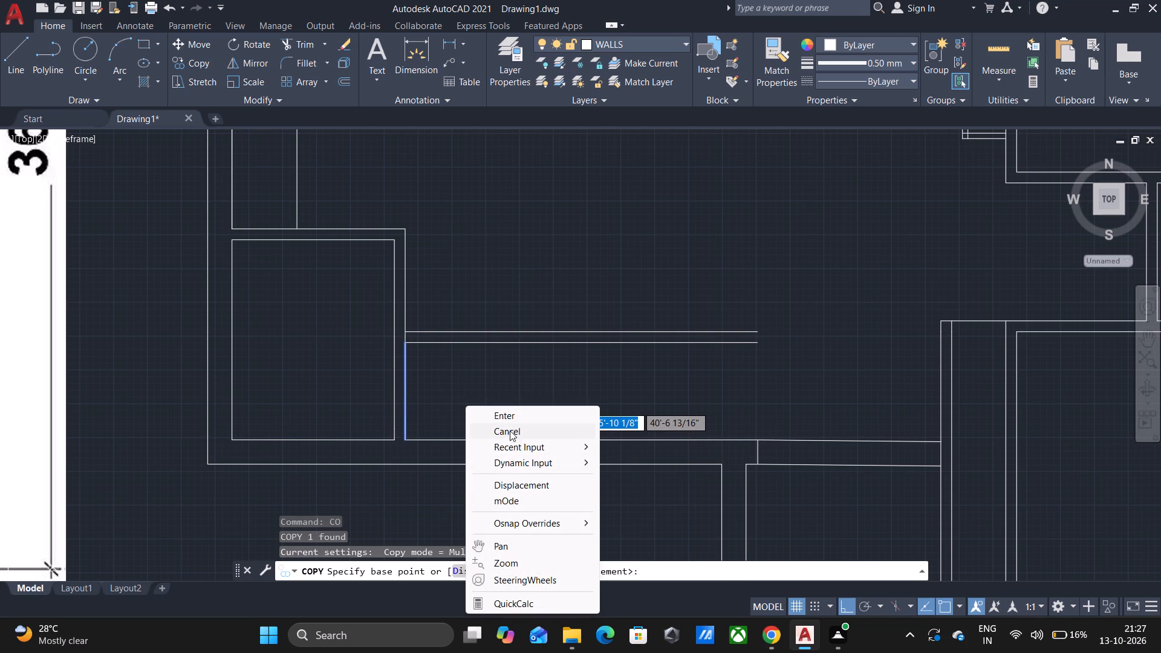
key("Escape")
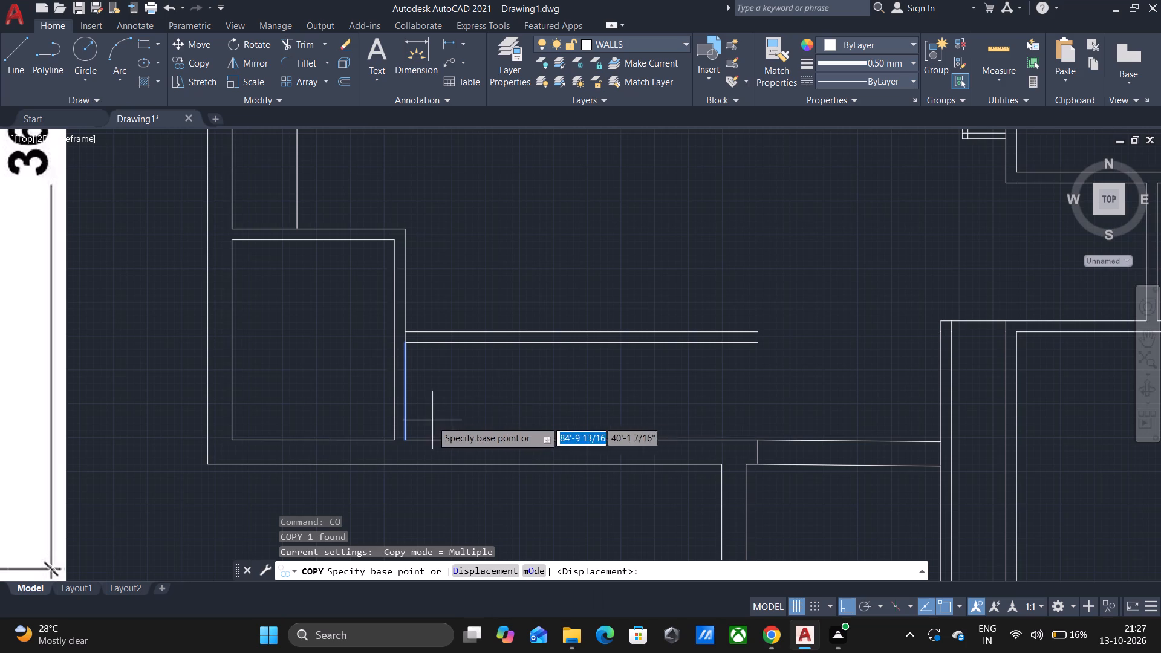
left_click(408, 438)
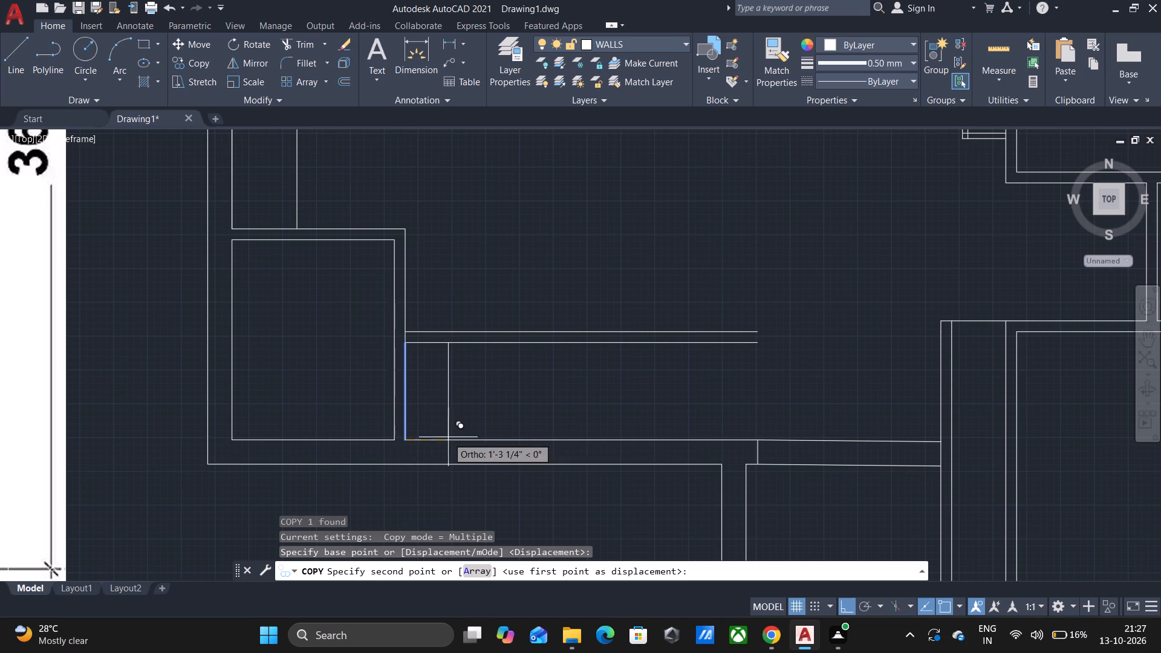
right_click(454, 432)
left_click(487, 317)
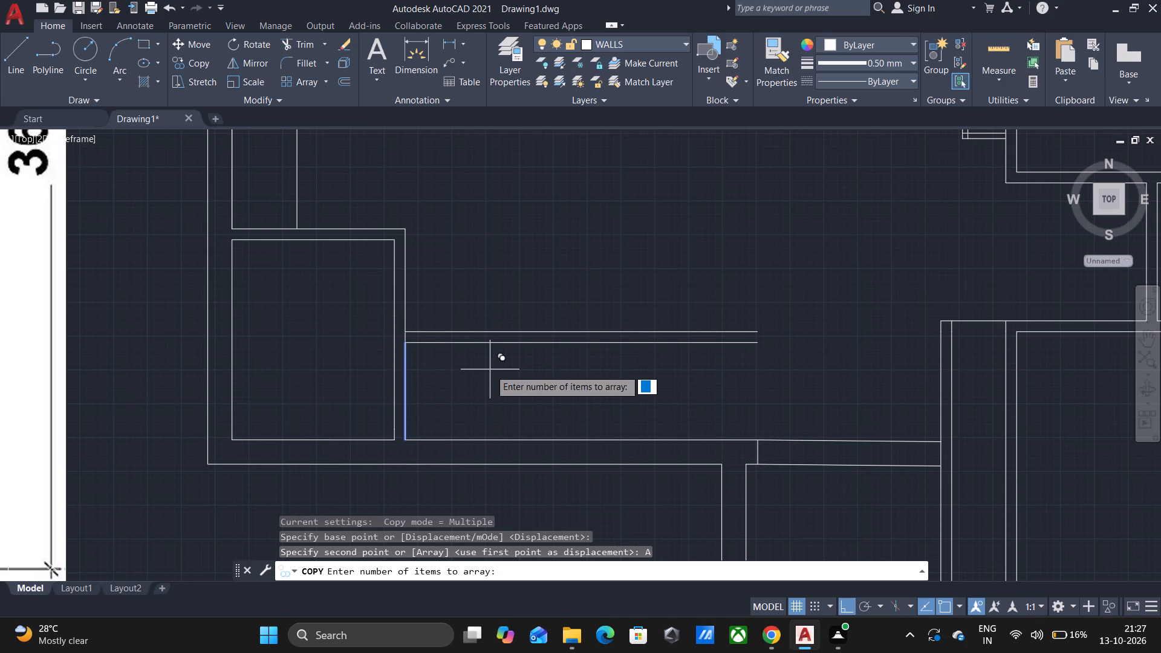
type("10")
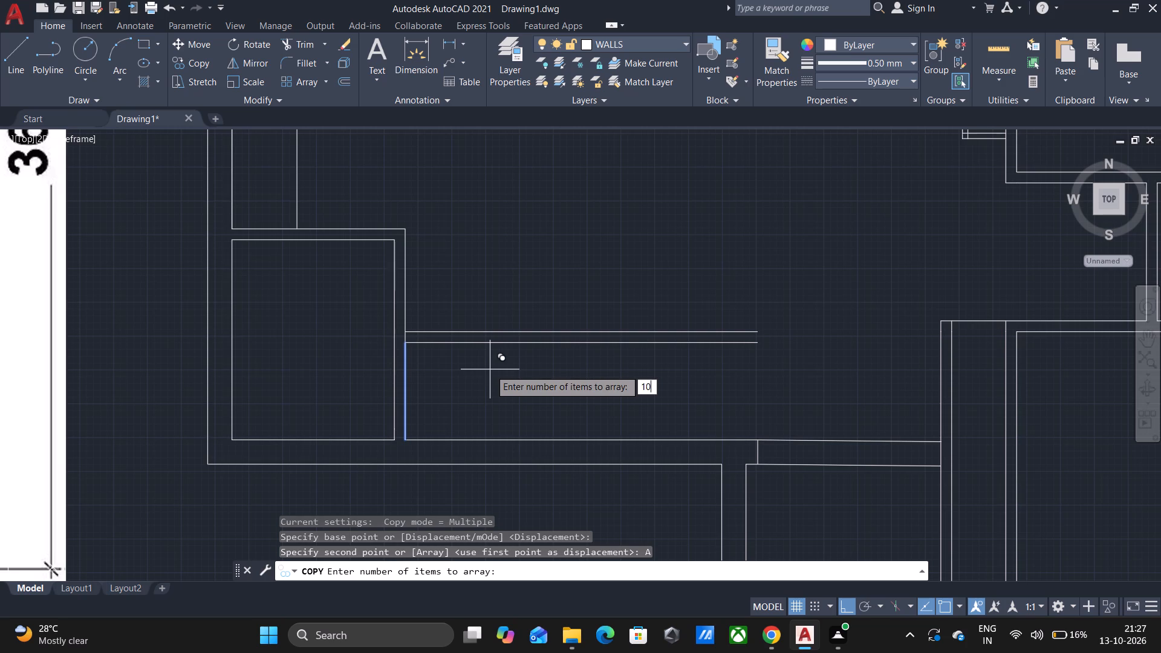
key("Return")
right_click(490, 369)
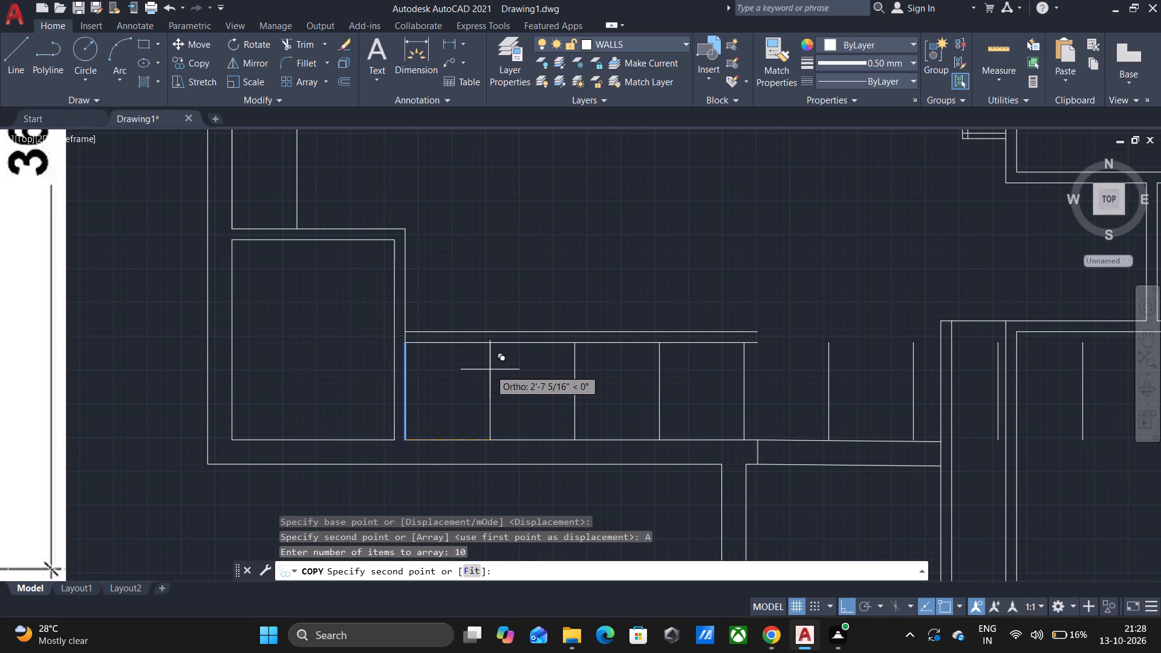
left_click(525, 432)
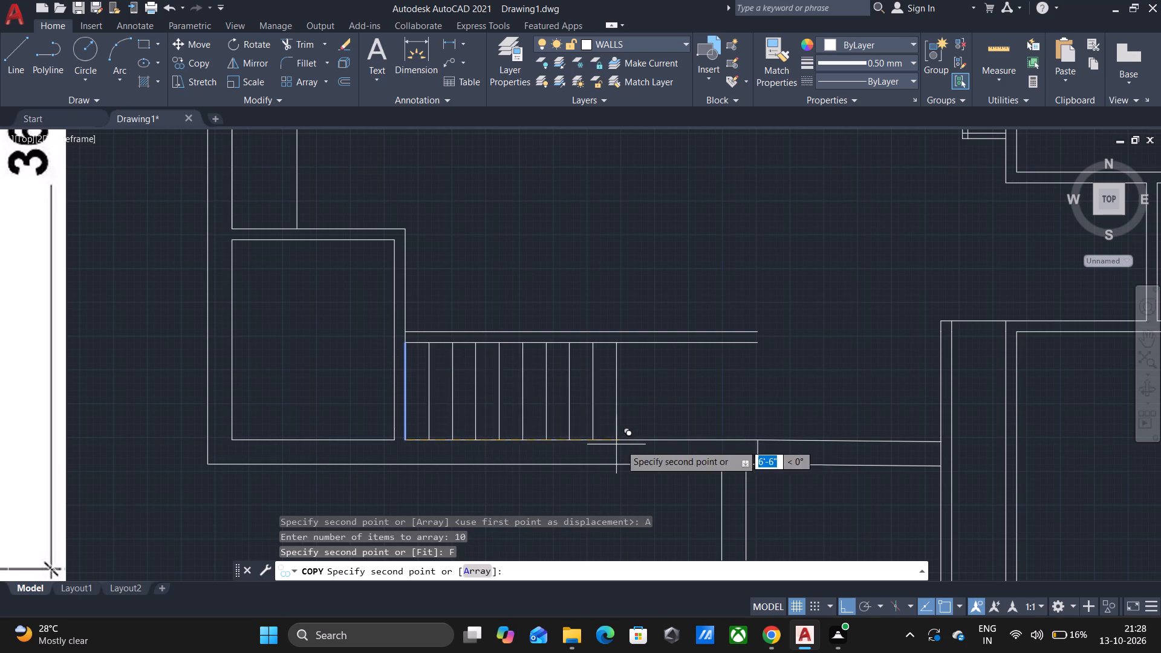
scroll(712, 437, "down", 2)
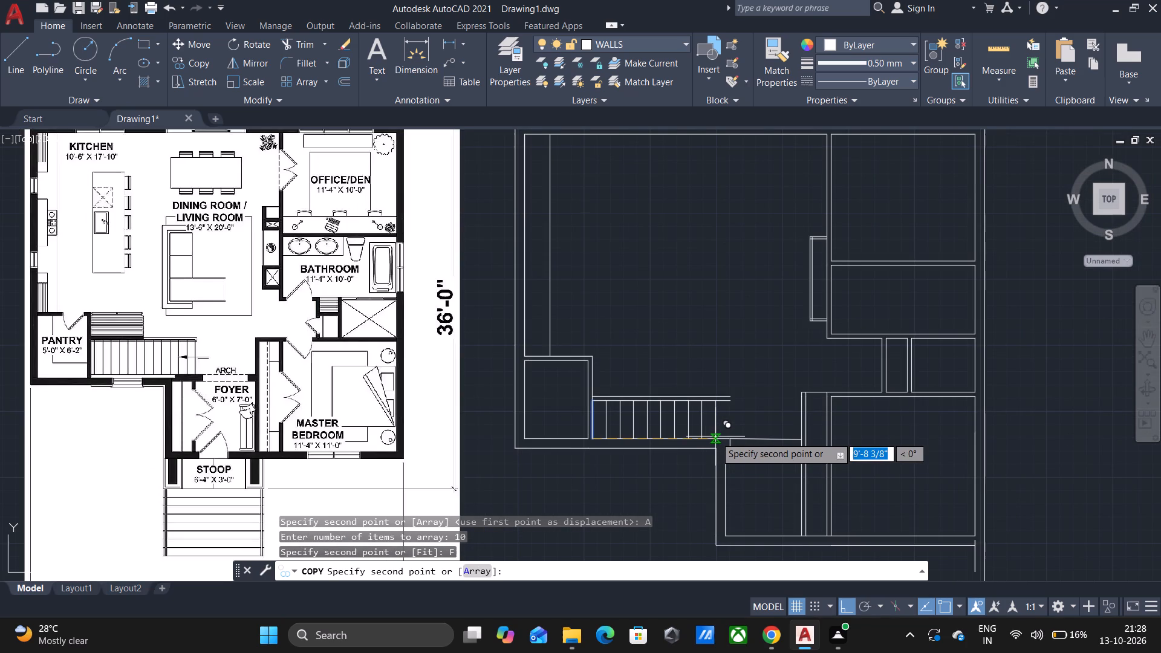
scroll(715, 437, "up", 1)
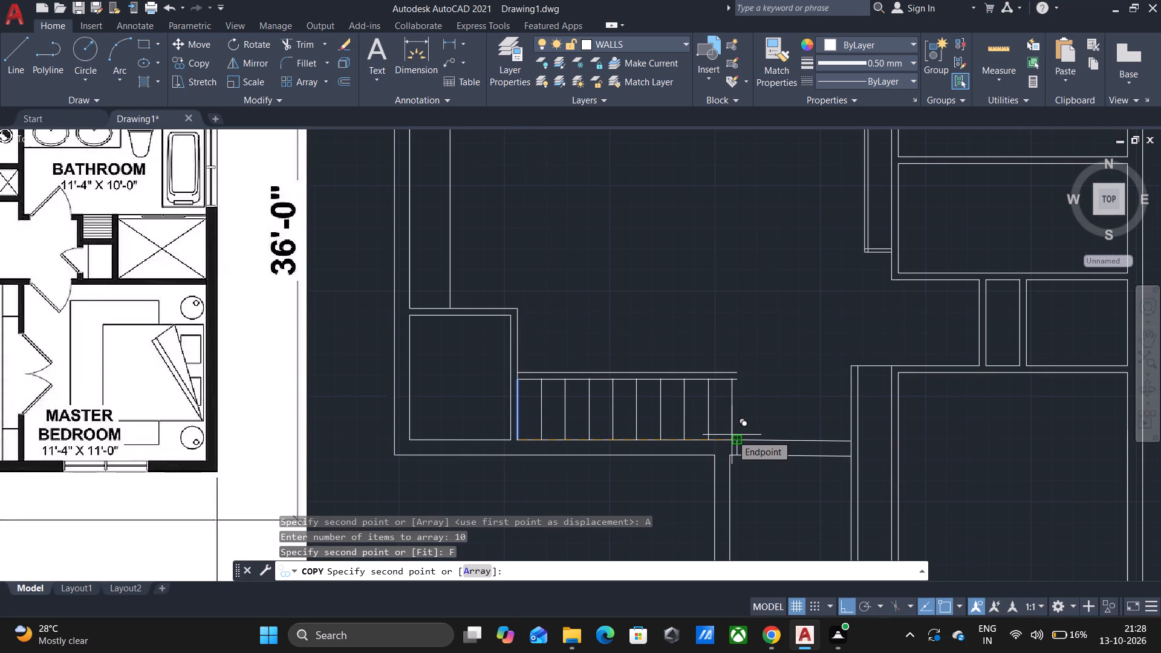
left_click(732, 435)
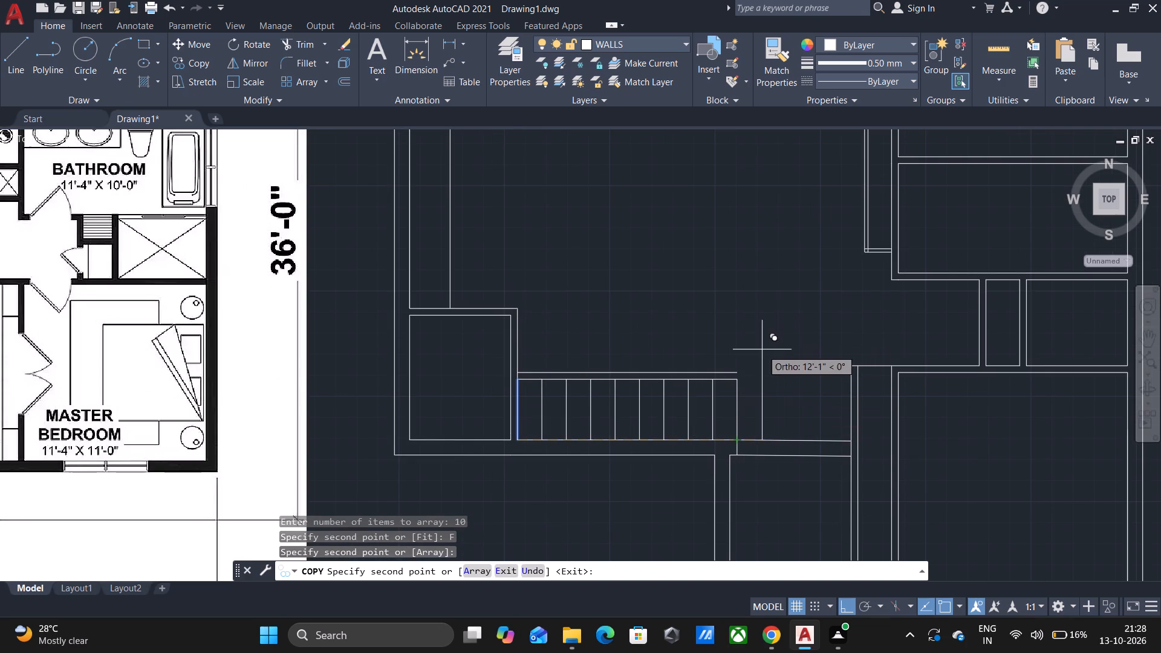
key("Escape")
scroll(762, 349, "down", 2)
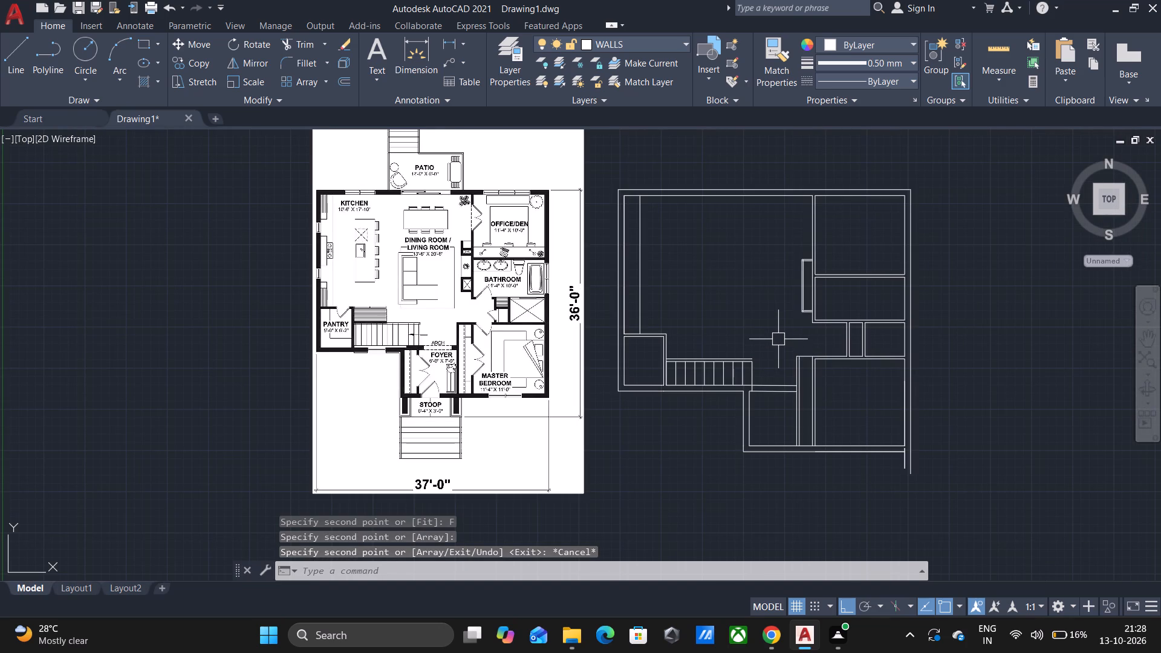
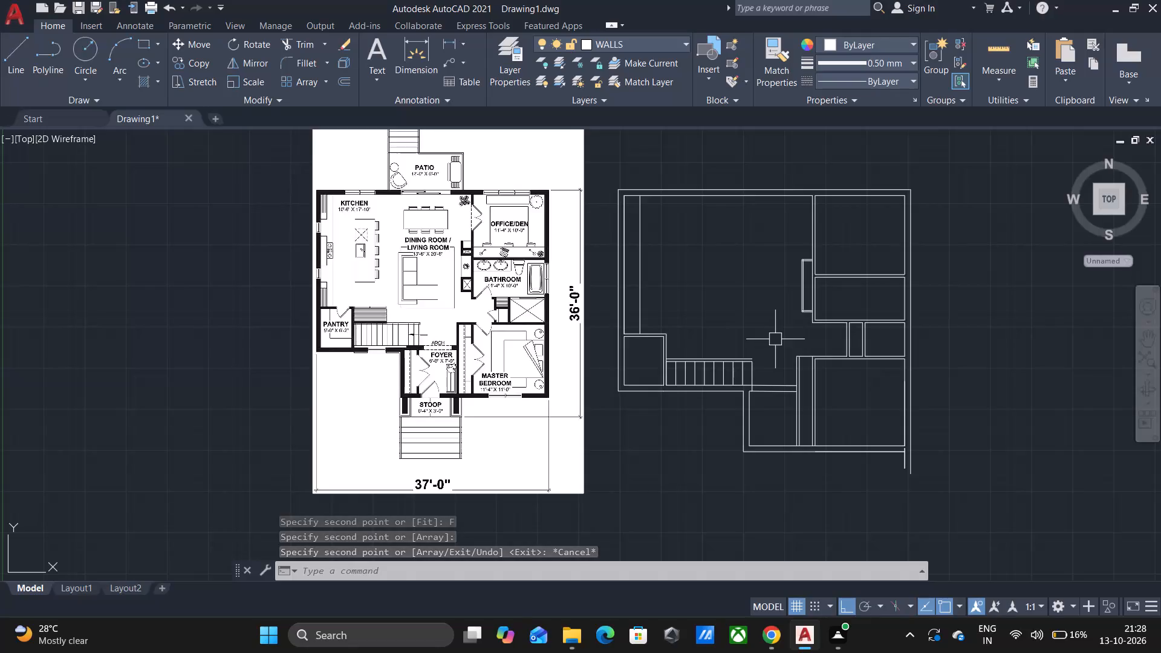
Examine the staircase, pantry and foyer area of the reference floor plan against the drafted wall layout.
scroll(769, 339, "up", 1)
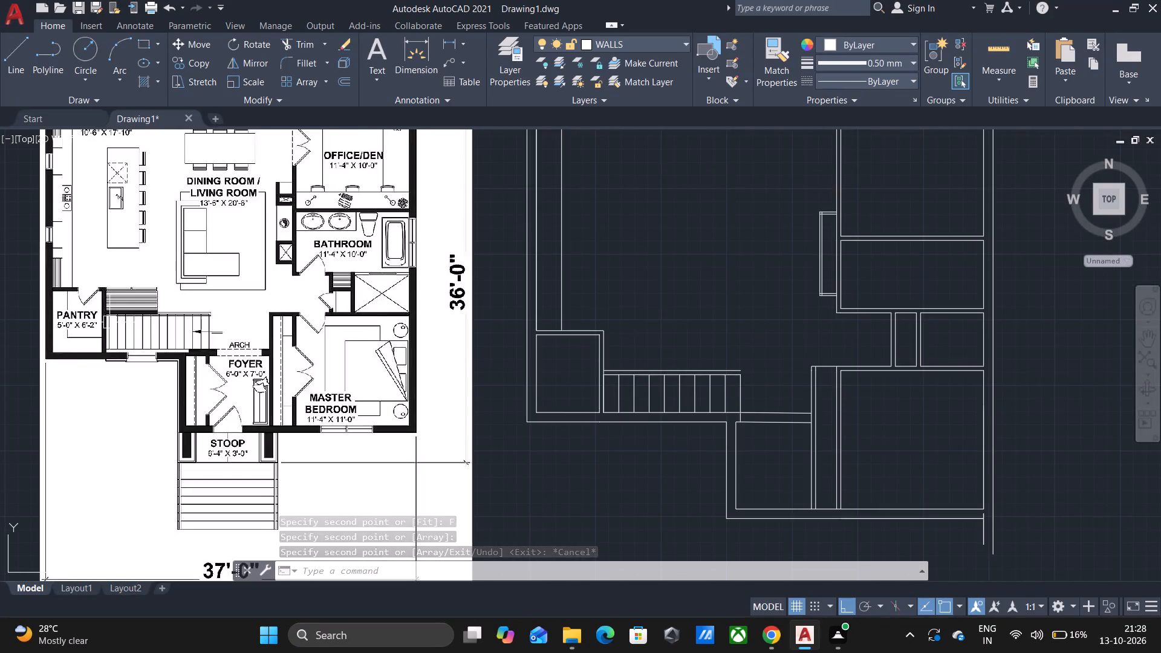
scroll(105, 321, "up", 3)
middle_click_drag(158, 278, 157, 312)
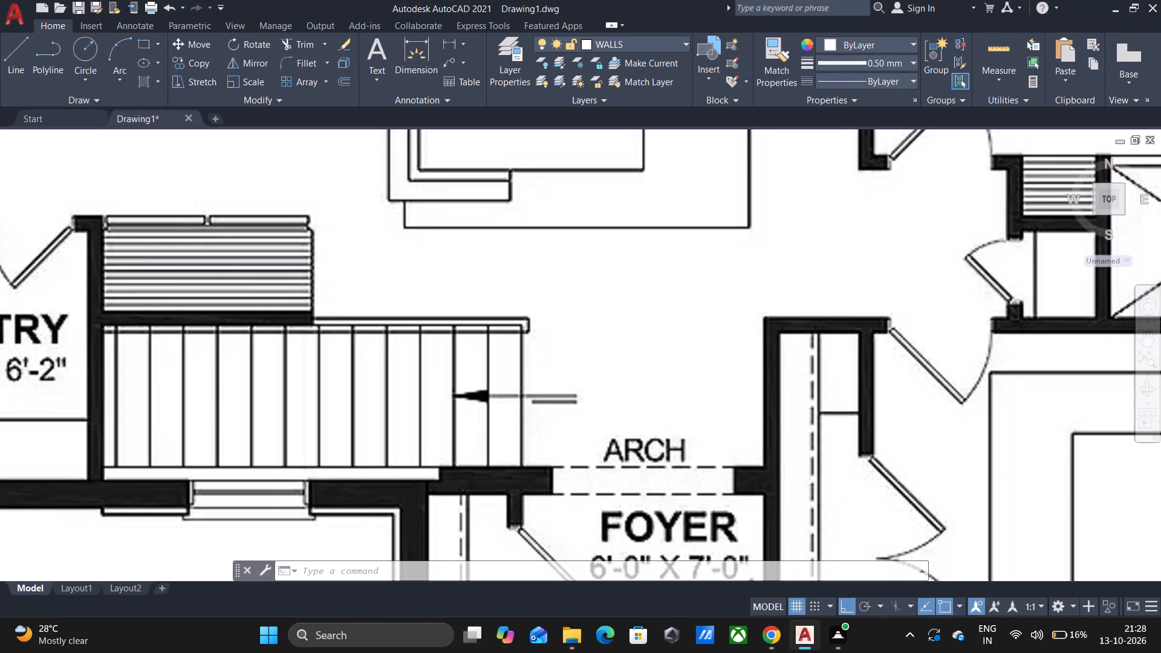
middle_click_drag(206, 186, 193, 235)
scroll(193, 237, "down", 2)
middle_click_drag(212, 192, 211, 255)
scroll(421, 309, "down", 1)
middle_click_drag(421, 308, 392, 299)
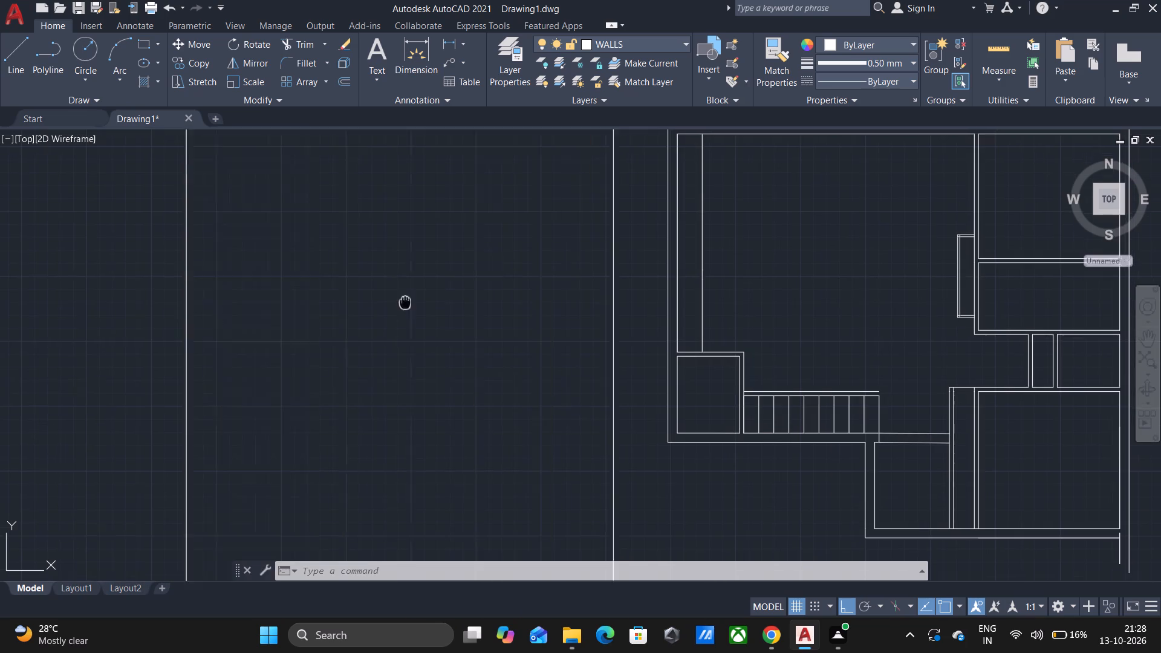
middle_click_drag(392, 299, 380, 297)
middle_click_drag(754, 253, 672, 269)
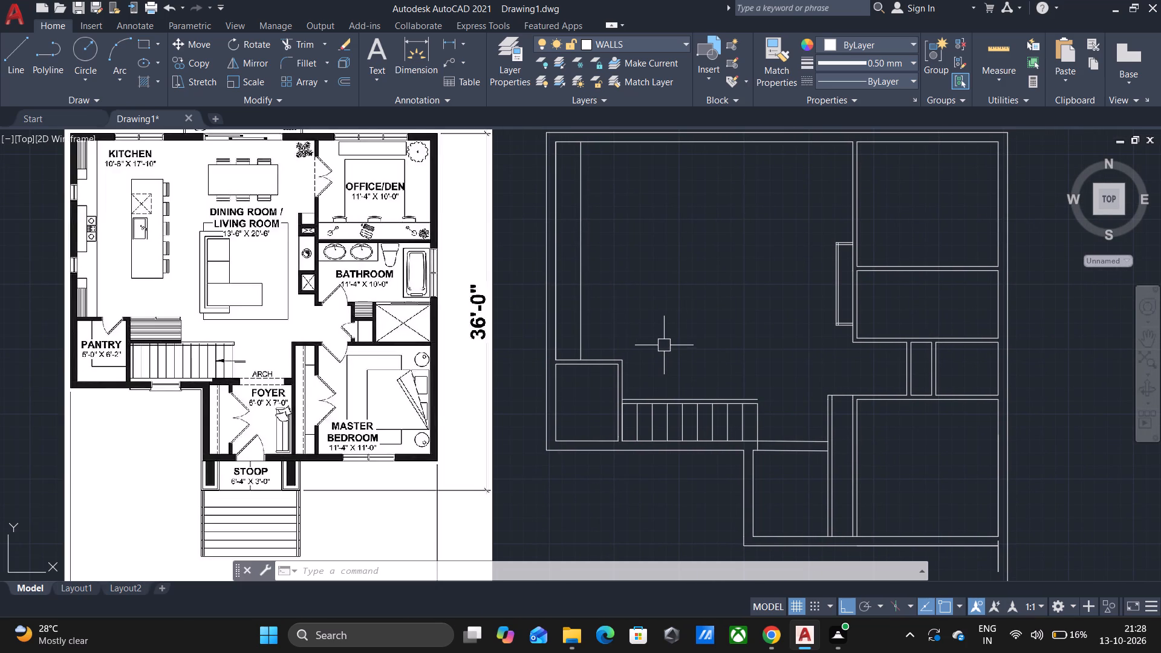
scroll(658, 342, "down", 1)
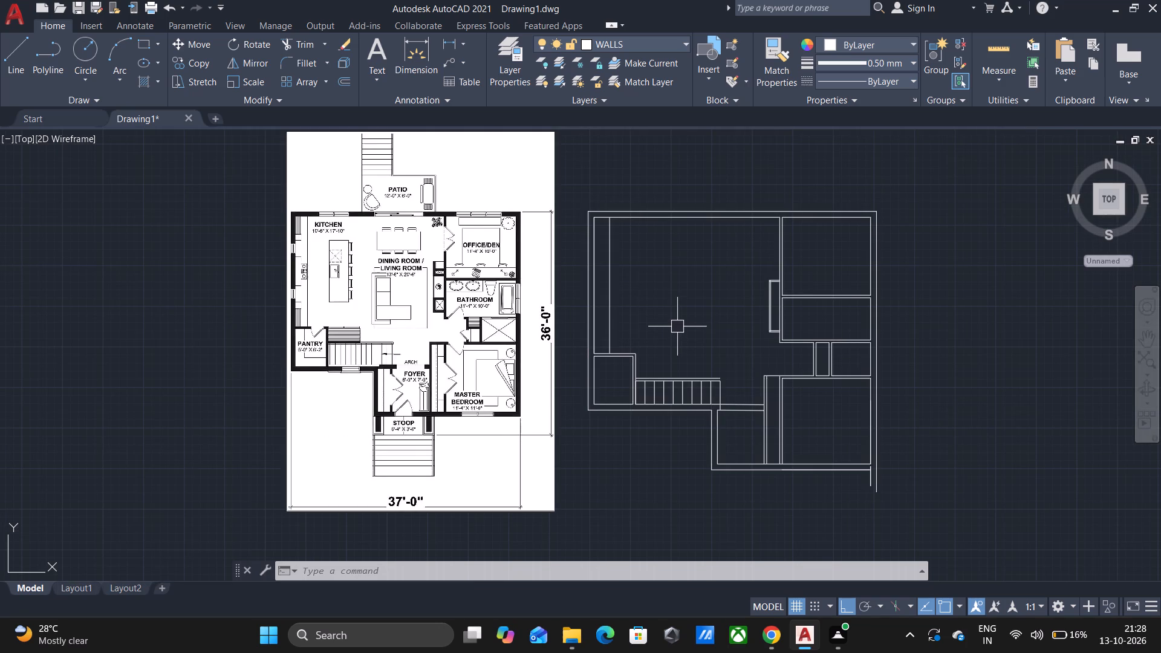
middle_click_drag(677, 326, 634, 326)
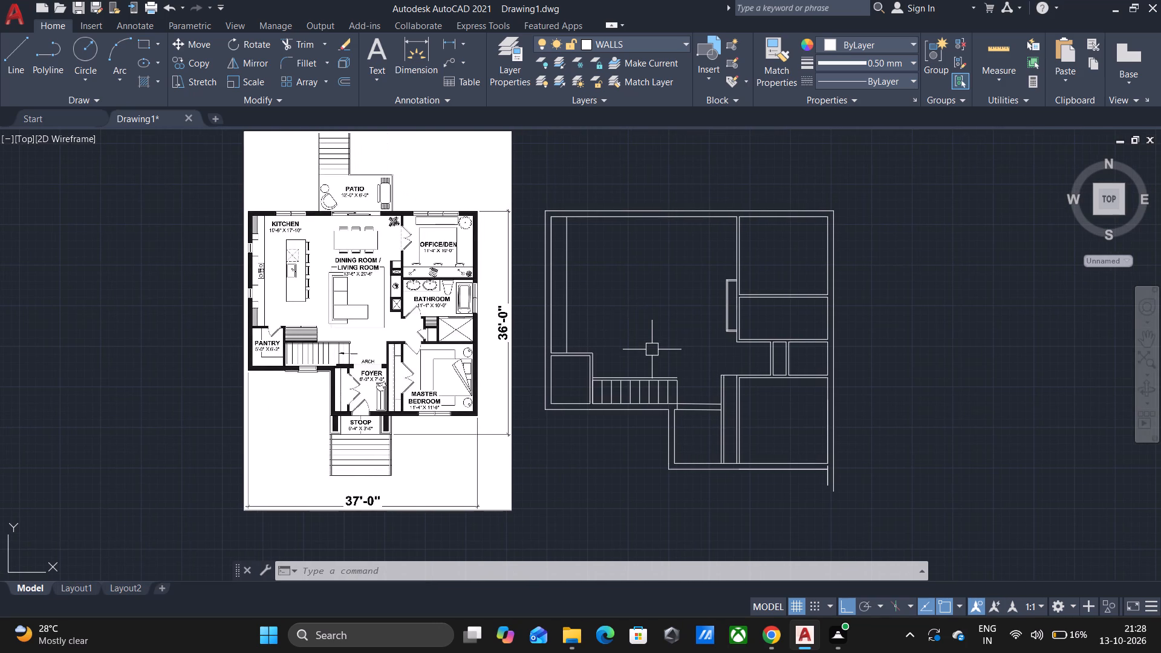
Examine the kitchen, dining/living room, office/den and bathroom in the reference floor plan.
scroll(409, 267, "up", 3)
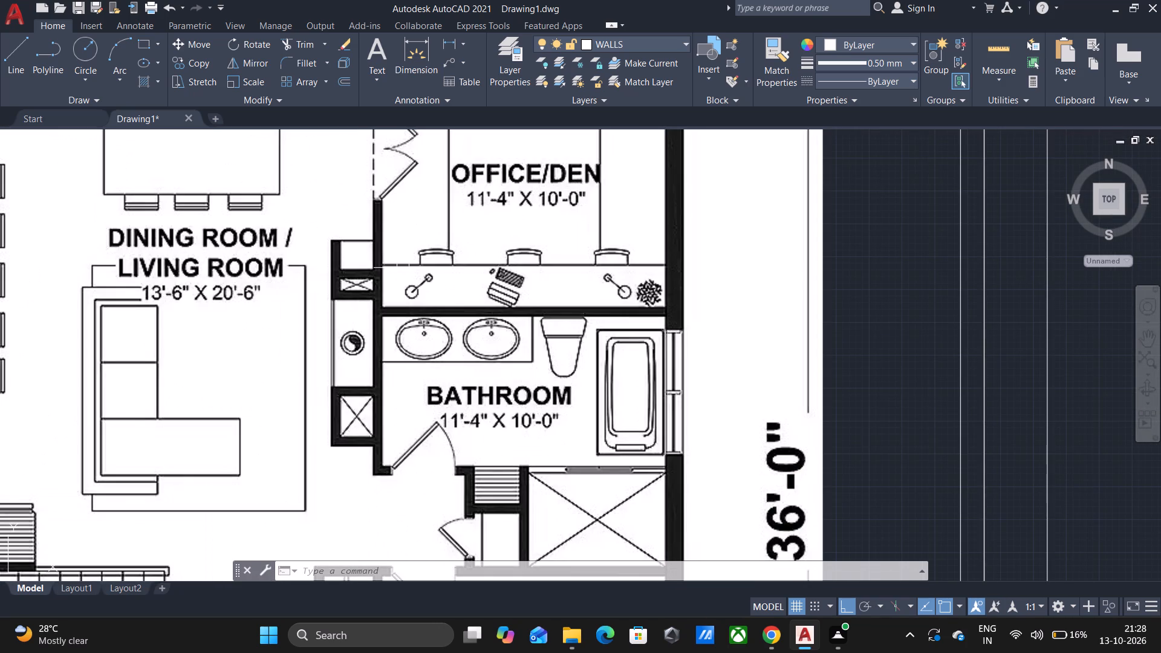
scroll(623, 311, "down", 1)
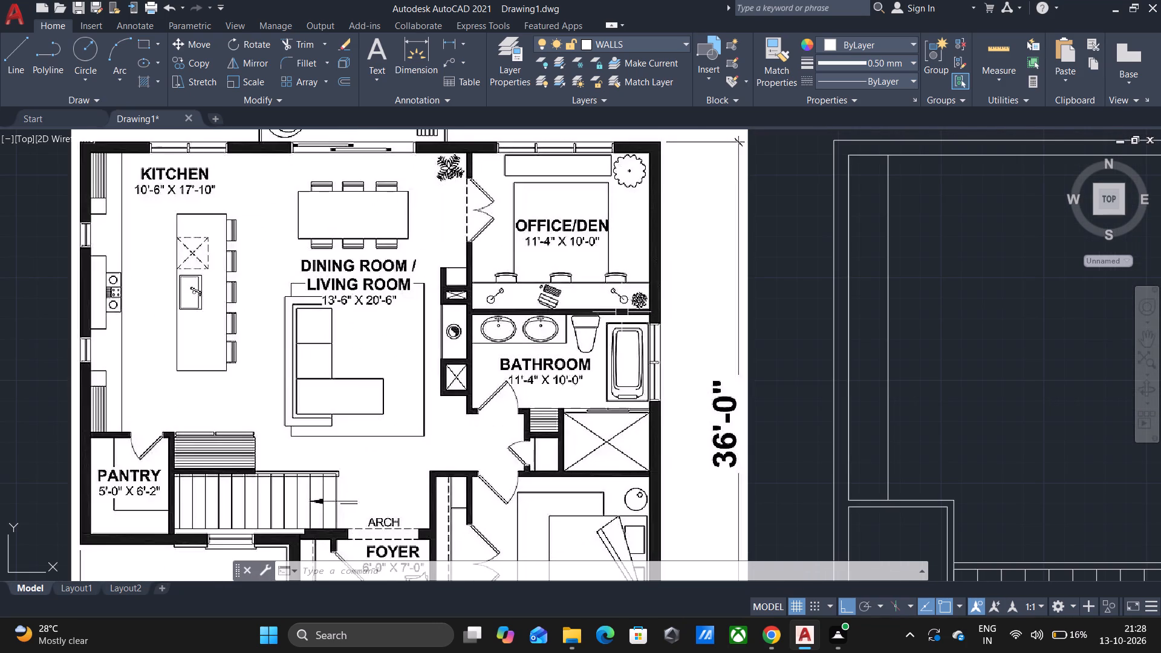
scroll(753, 337, "down", 1)
scroll(537, 276, "up", 1)
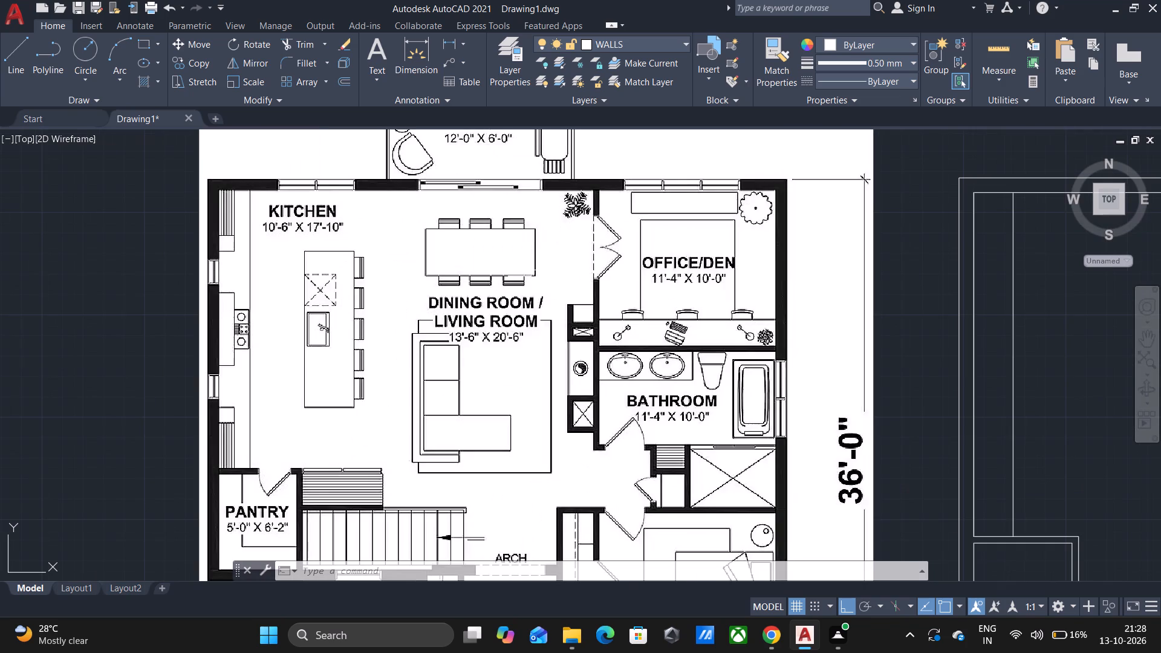
scroll(537, 273, "down", 1)
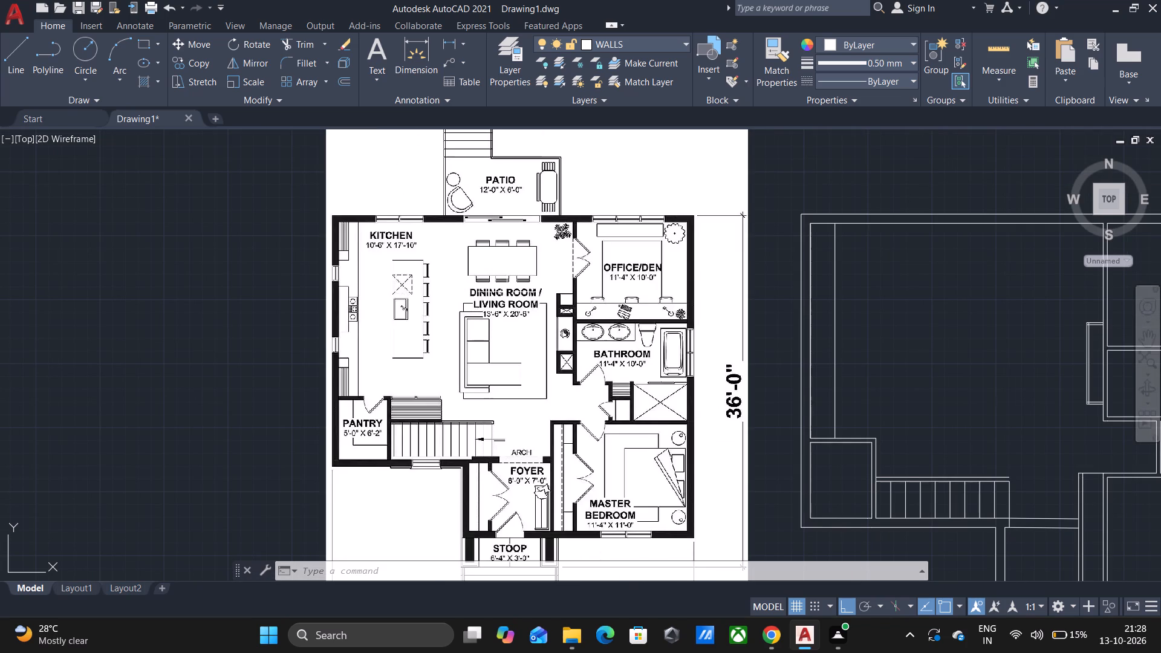
scroll(441, 293, "up", 3)
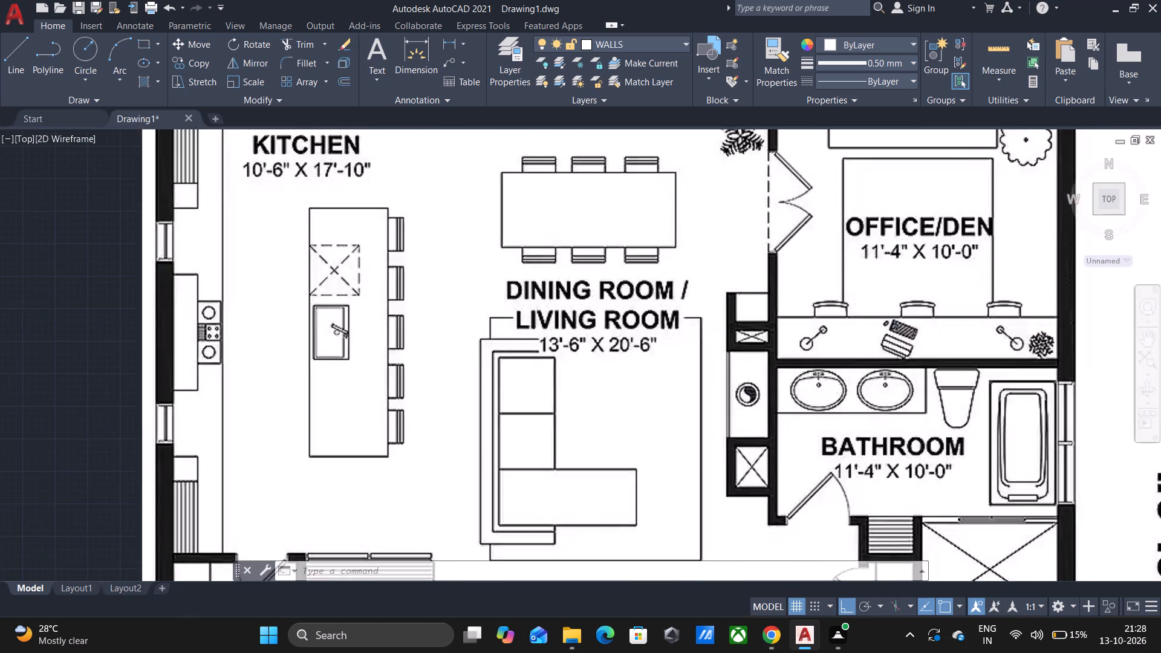
scroll(440, 293, "down", 1)
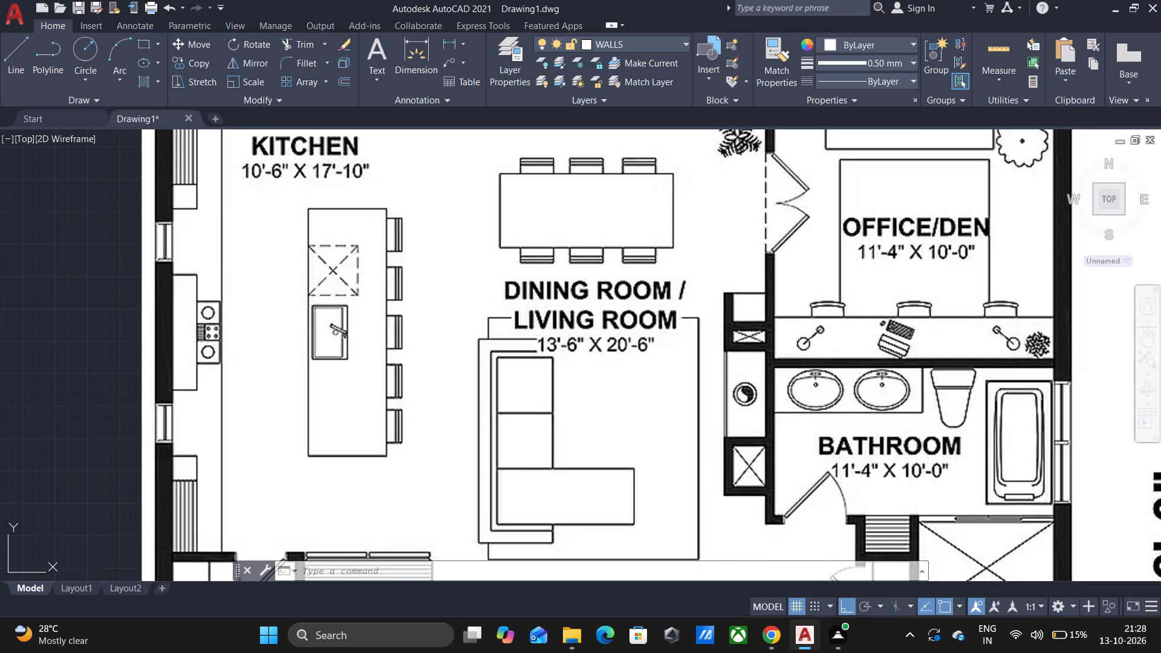
scroll(440, 293, "down", 2)
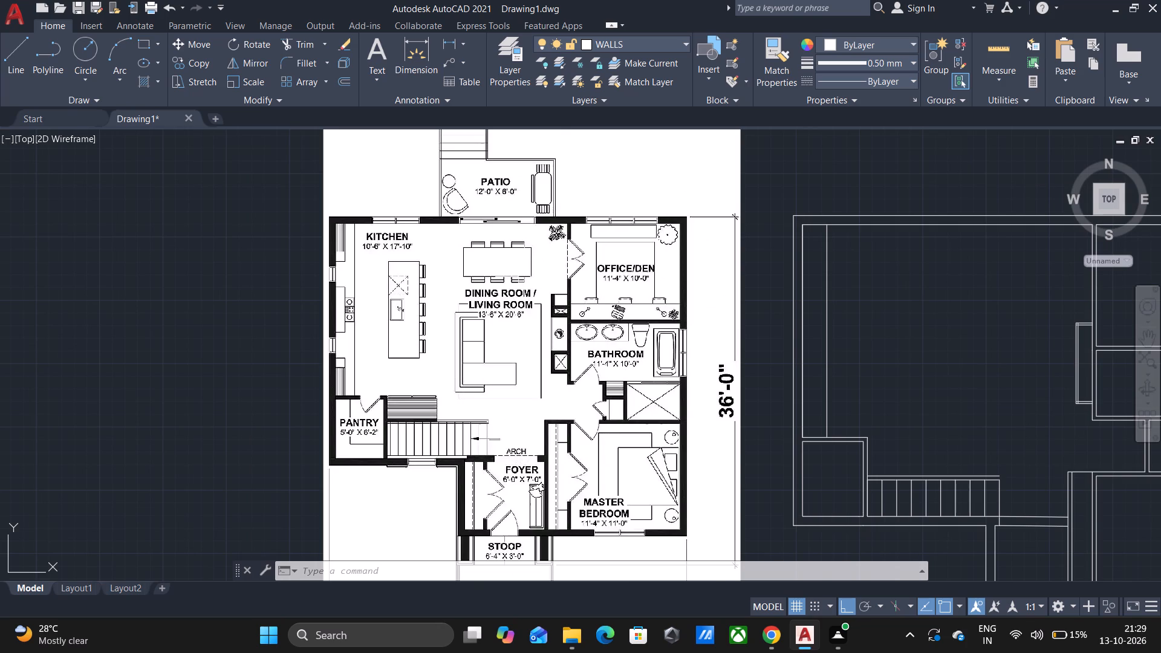
middle_click_drag(961, 172, 888, 193)
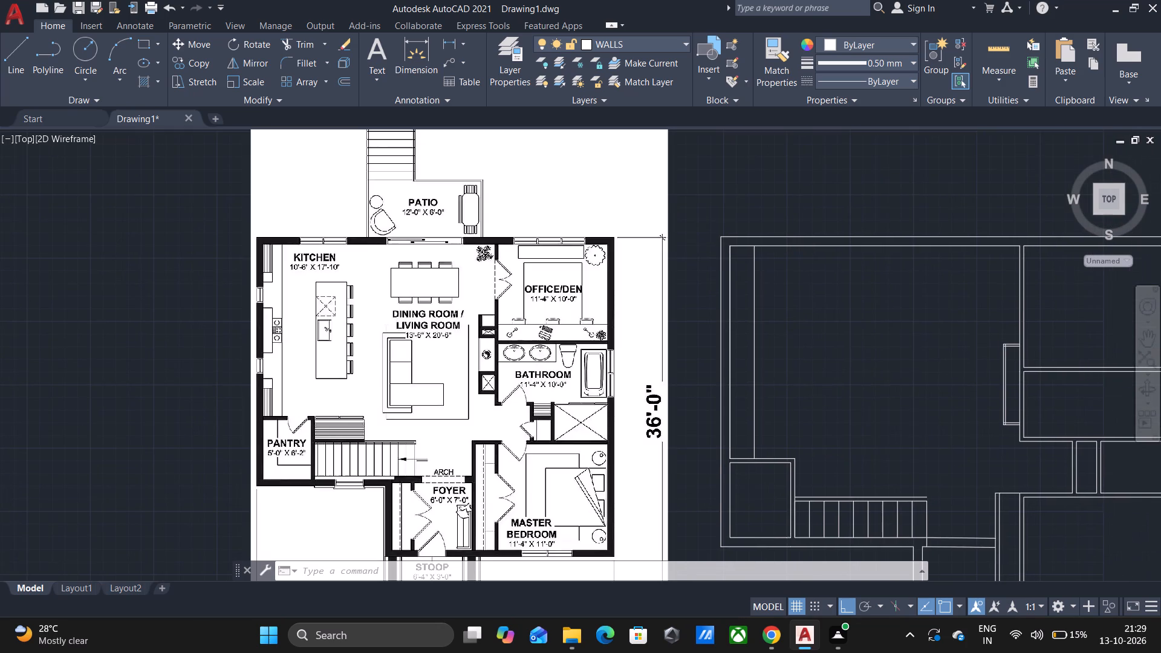
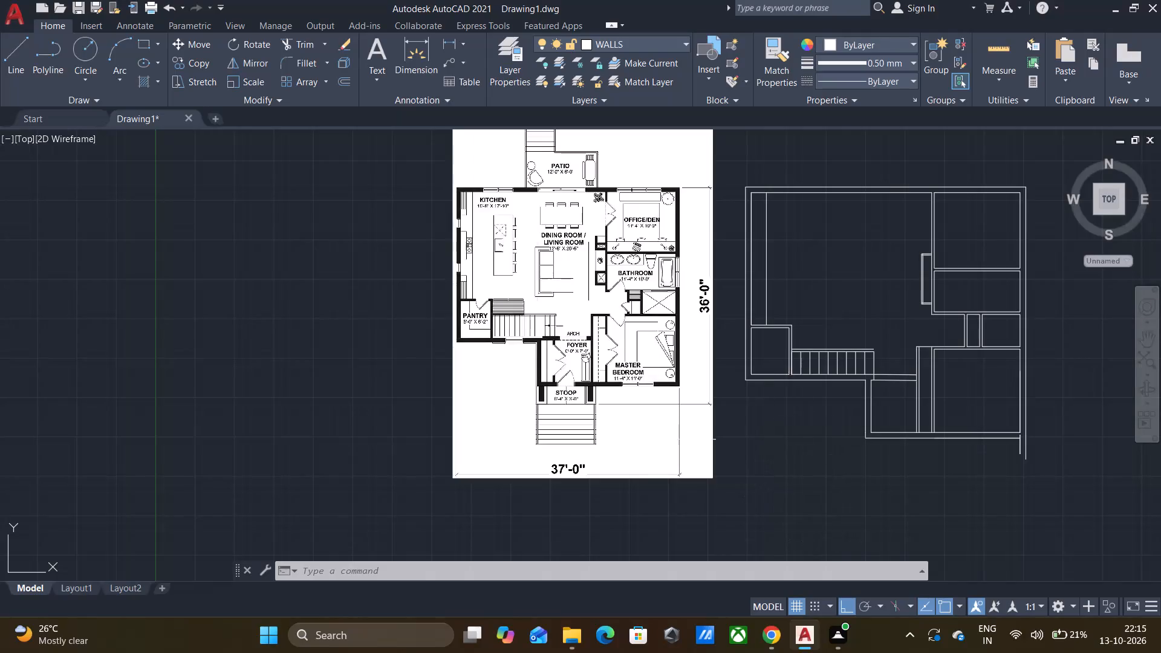
Erase the vertical line that closes the foyer-side end of the drafted staircase.
middle_click_drag(776, 470, 669, 487)
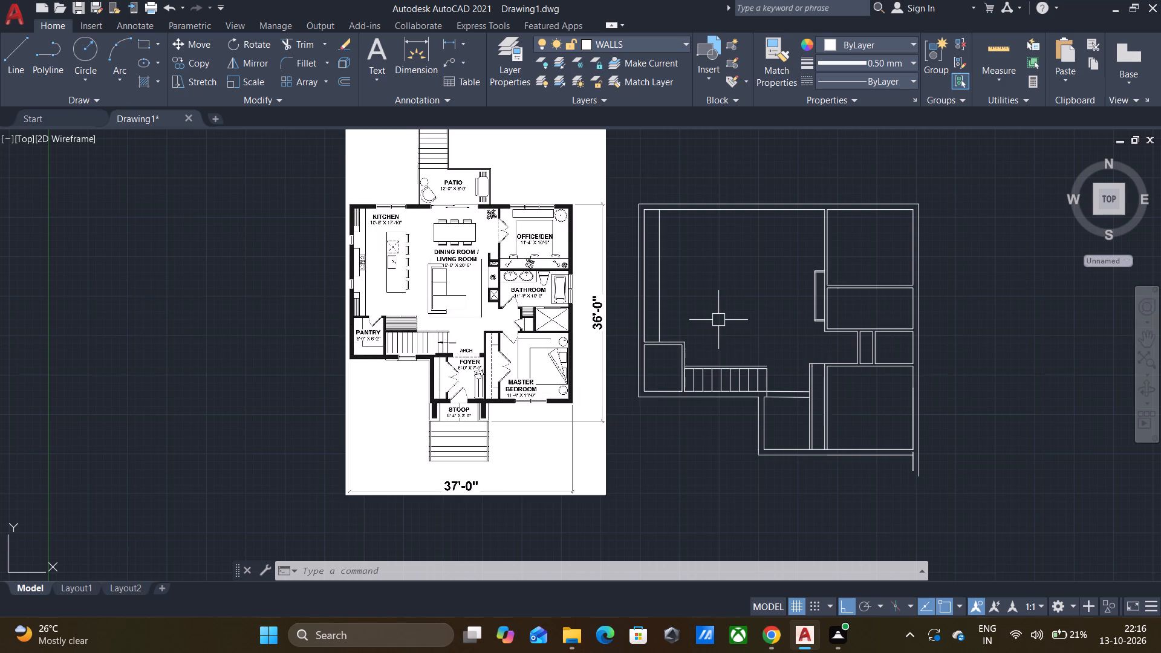
middle_click_drag(741, 301, 717, 304)
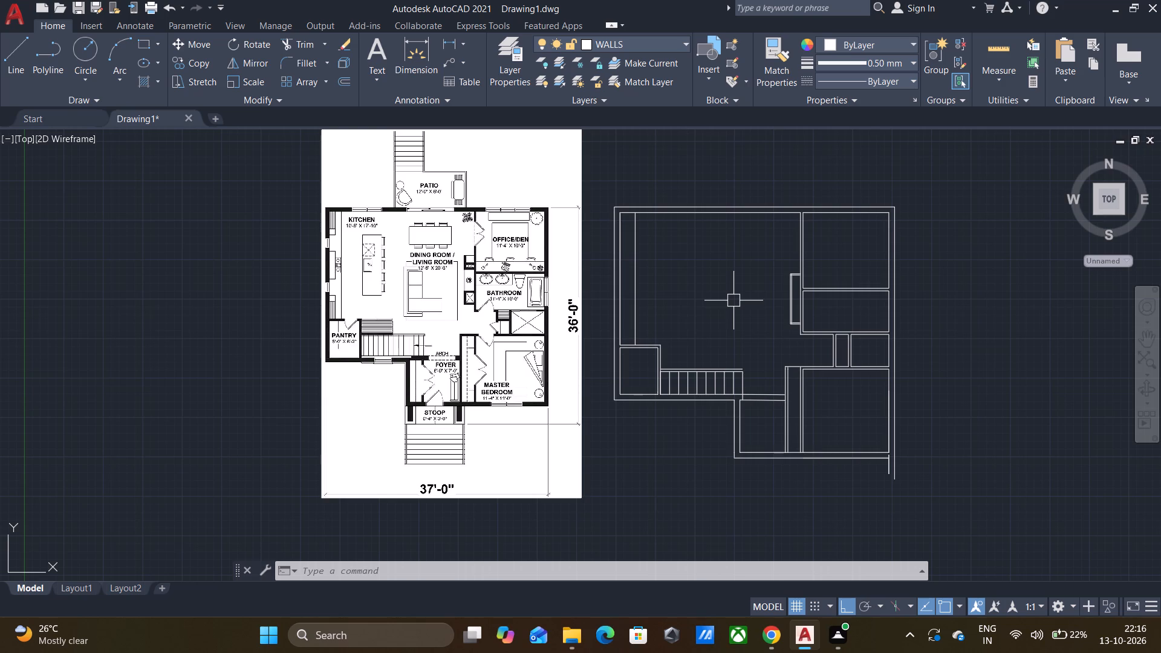
middle_click_drag(721, 293, 674, 308)
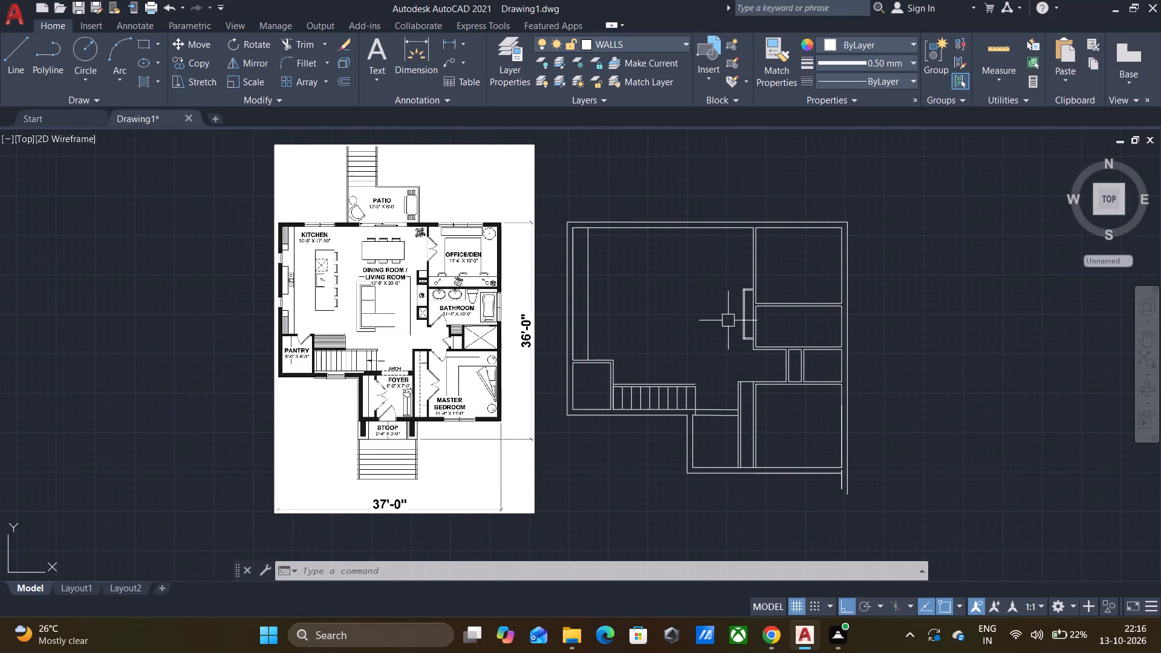
middle_click_drag(723, 321, 697, 307)
scroll(723, 321, "up", 1)
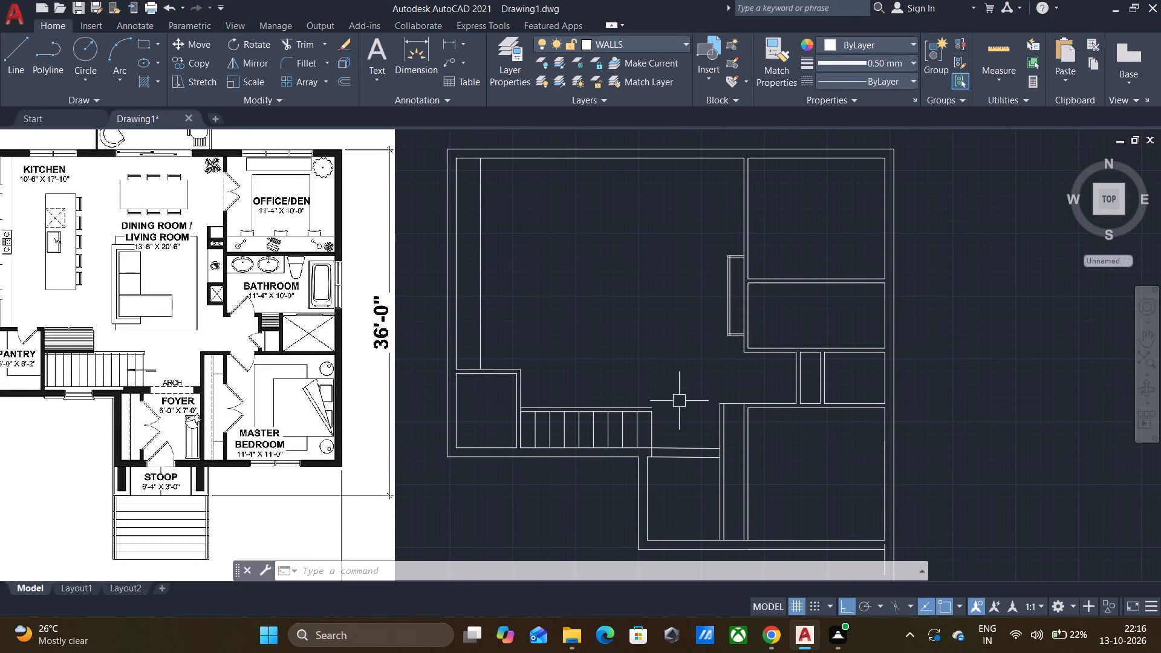
left_click(655, 430)
key("Delete")
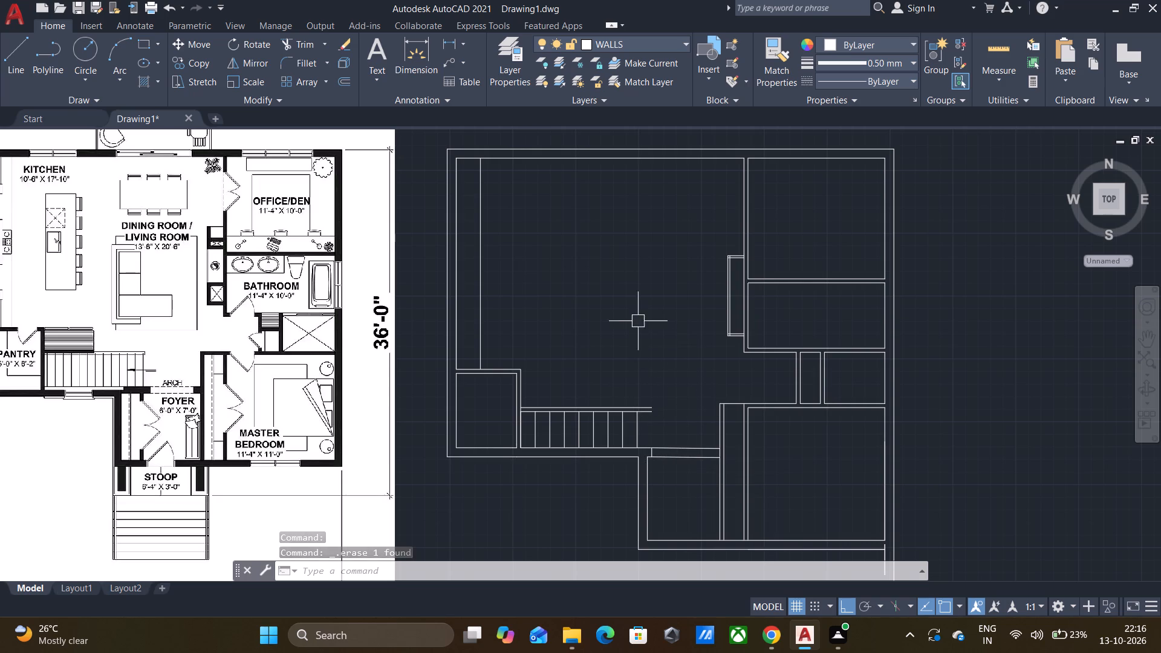
Open DesignCenter and insert the Bed - Queen block from Home - Space Planner in the empty space beside the drafted plan.
type("DC")
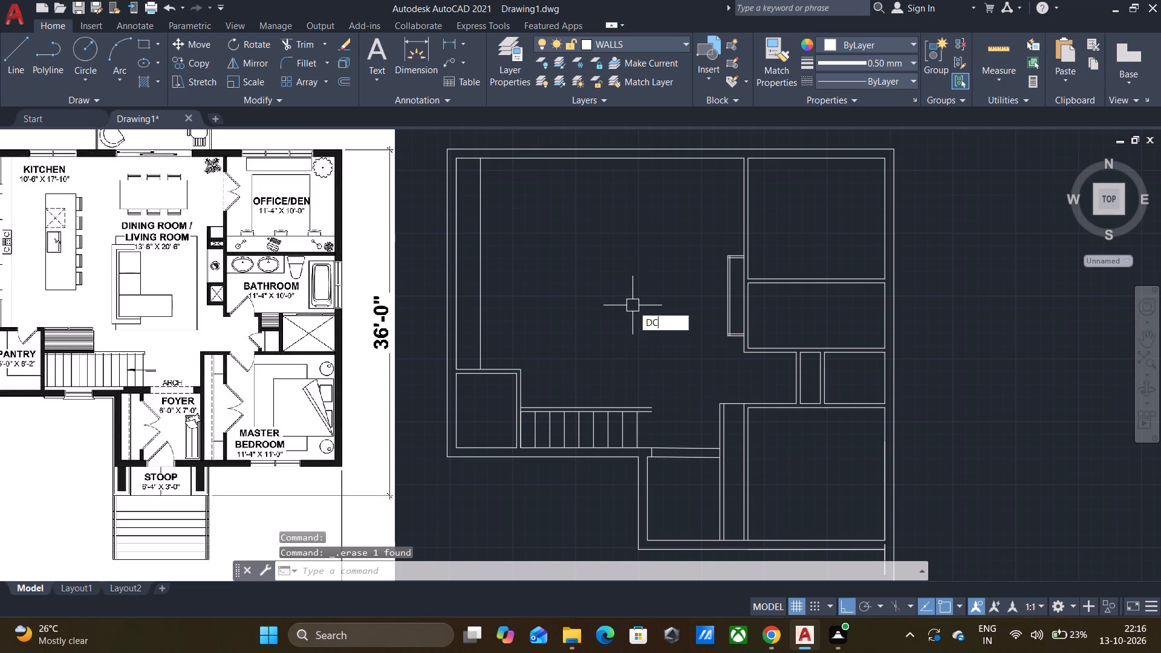
key("Return")
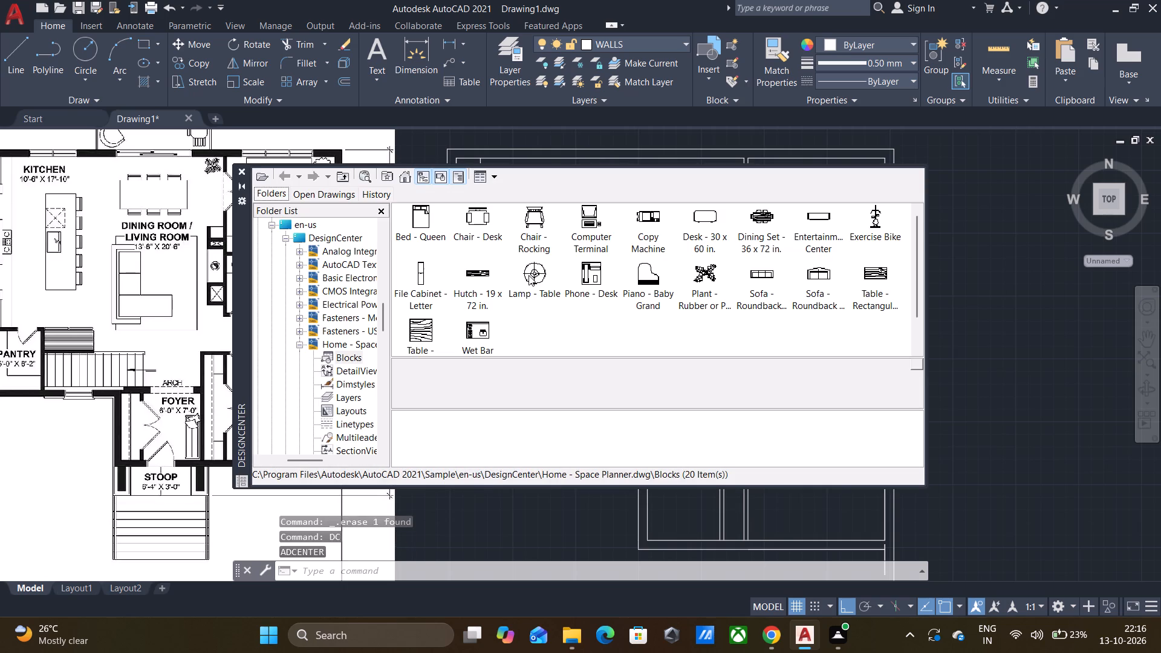
left_click(417, 224)
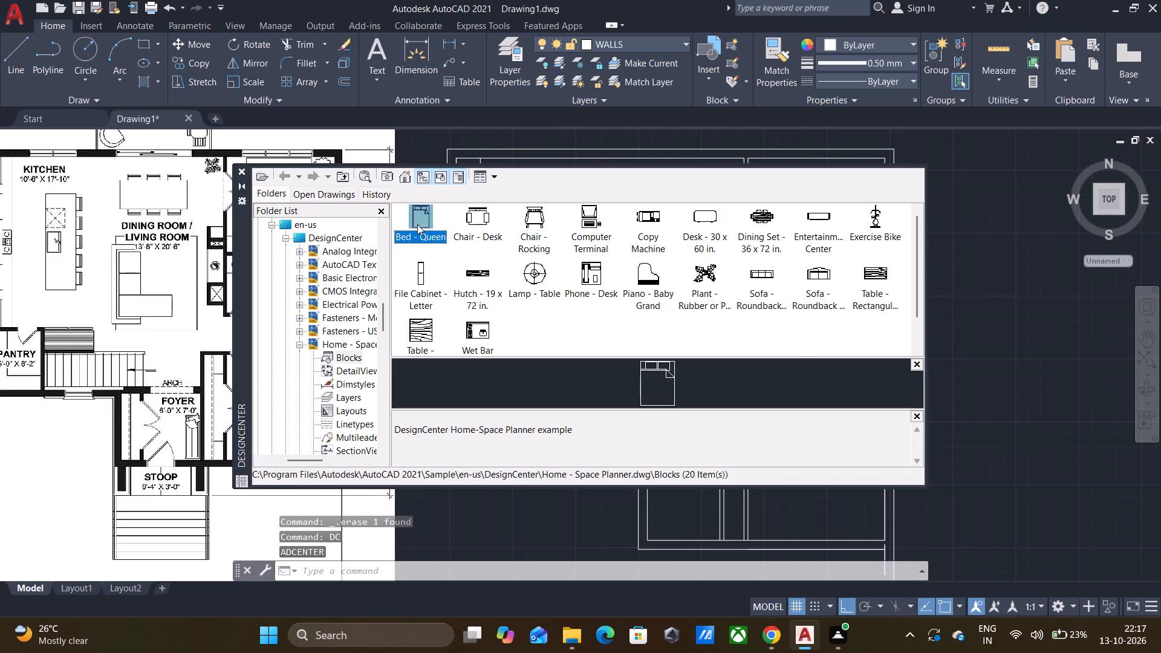
left_click_drag(415, 222, 980, 435)
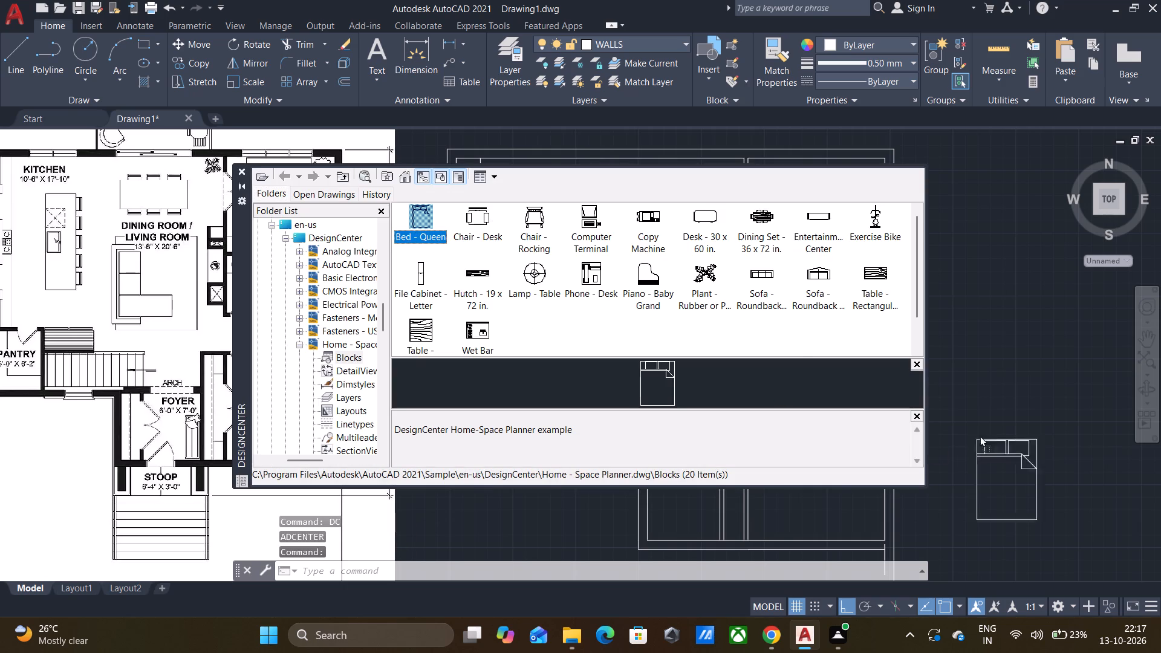
left_click_drag(980, 435, 997, 380)
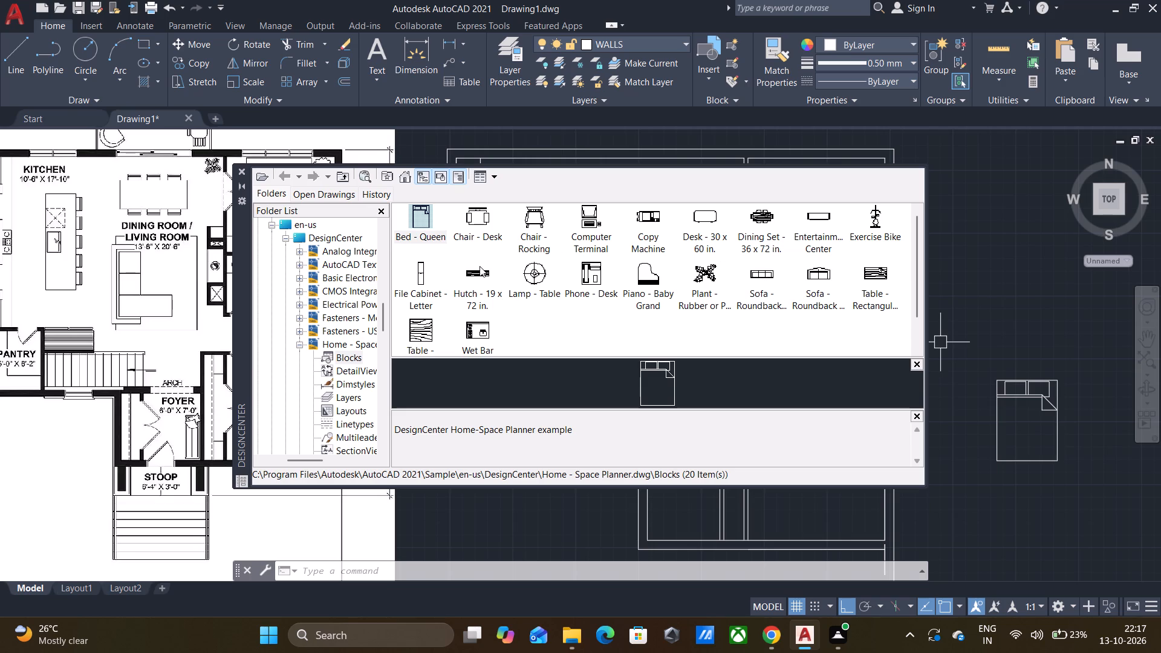
Insert the Hutch - 19 x 72 in. and Wet Bar blocks above the bed, outside the drafted plan.
left_click_drag(477, 271, 976, 257)
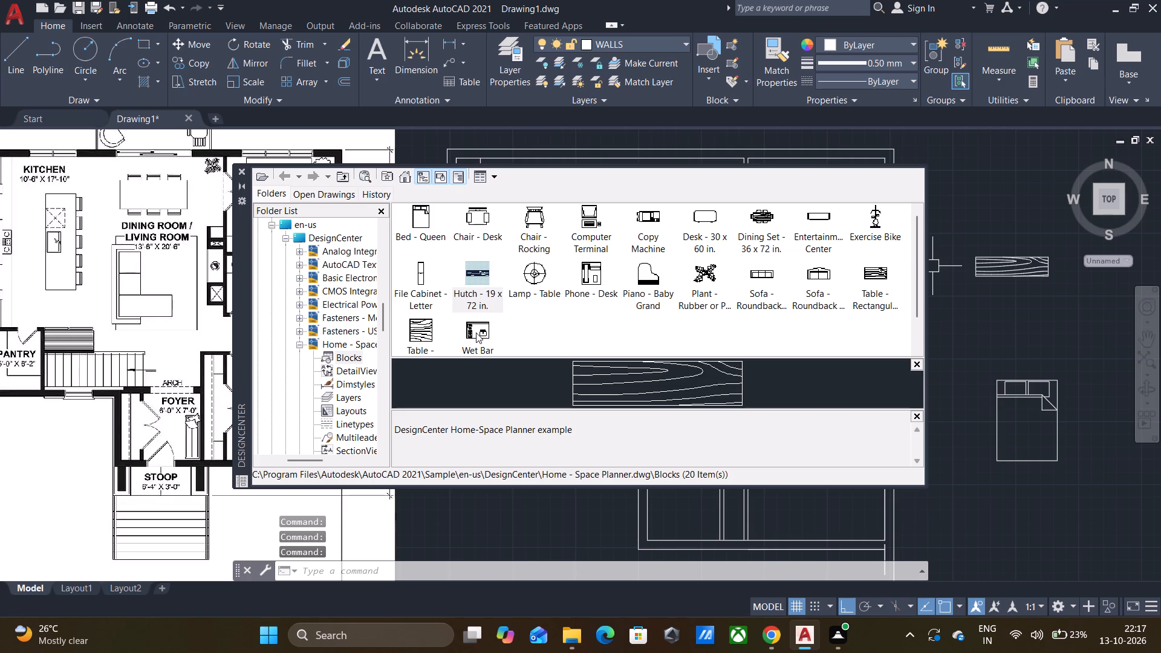
left_click_drag(476, 333, 1023, 320)
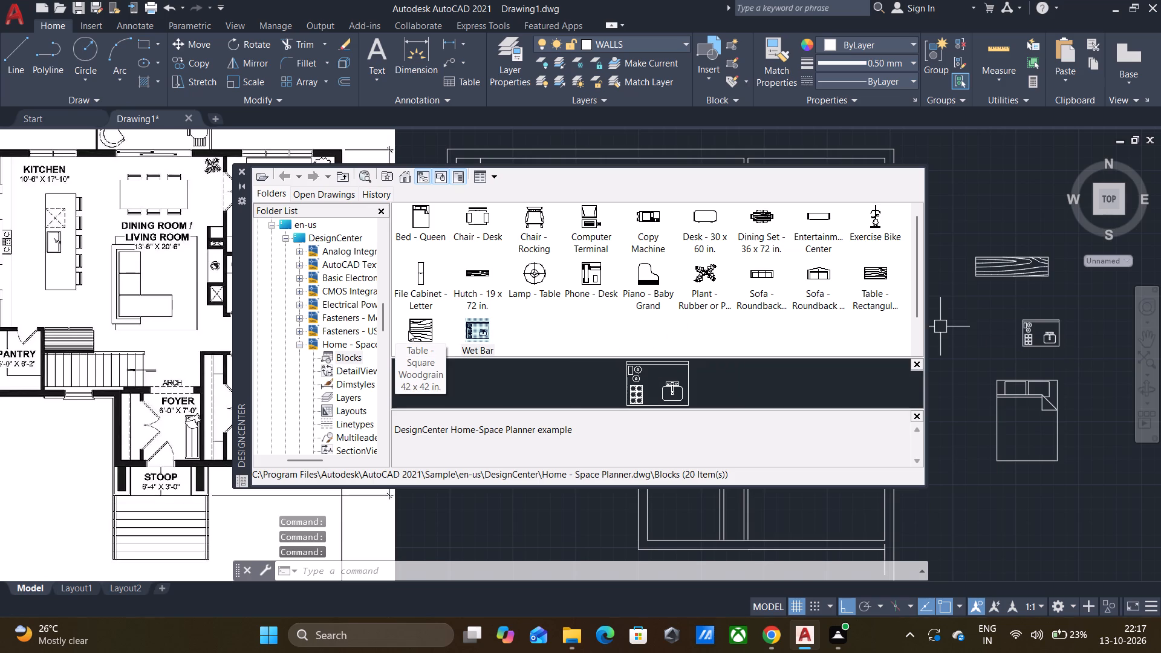
Insert the Table - Square Woodgrain 42 x 42 in. block below the bed and the rectangular table block above the hutch.
left_click_drag(426, 332, 1021, 516)
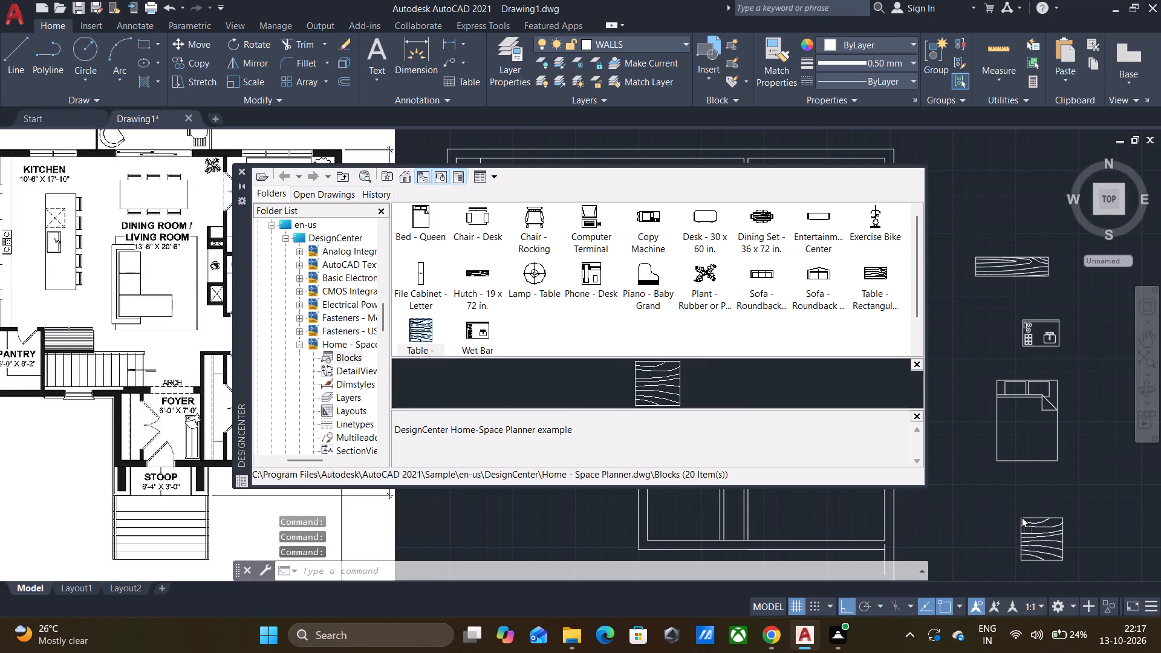
left_click_drag(1021, 516, 1024, 508)
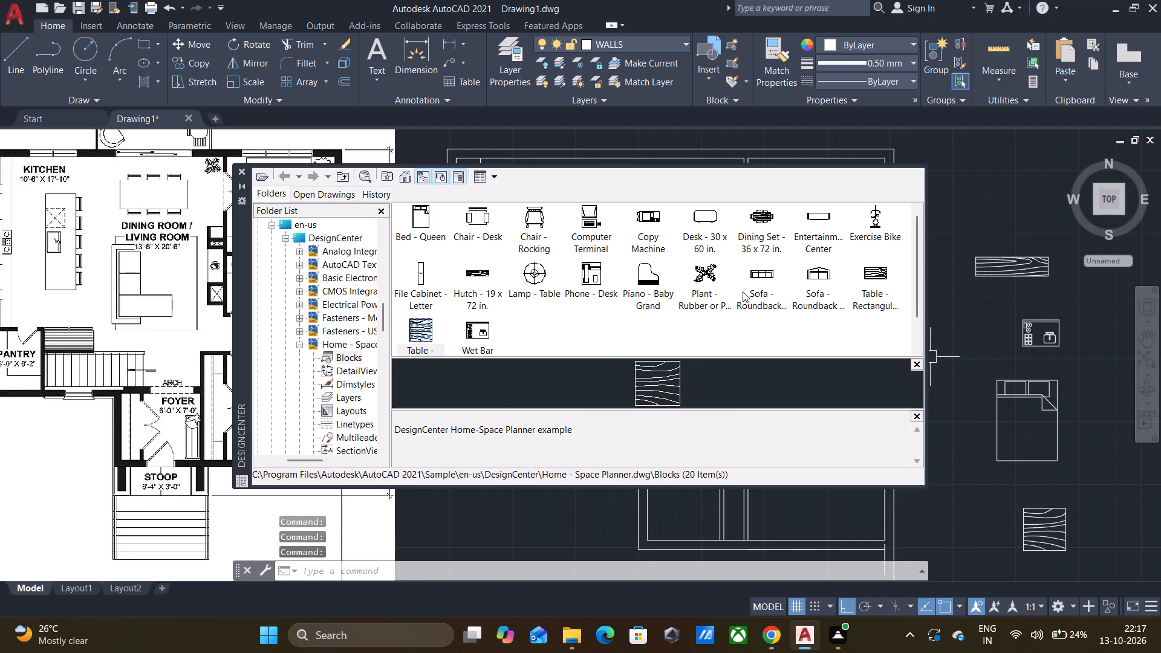
left_click_drag(874, 276, 995, 212)
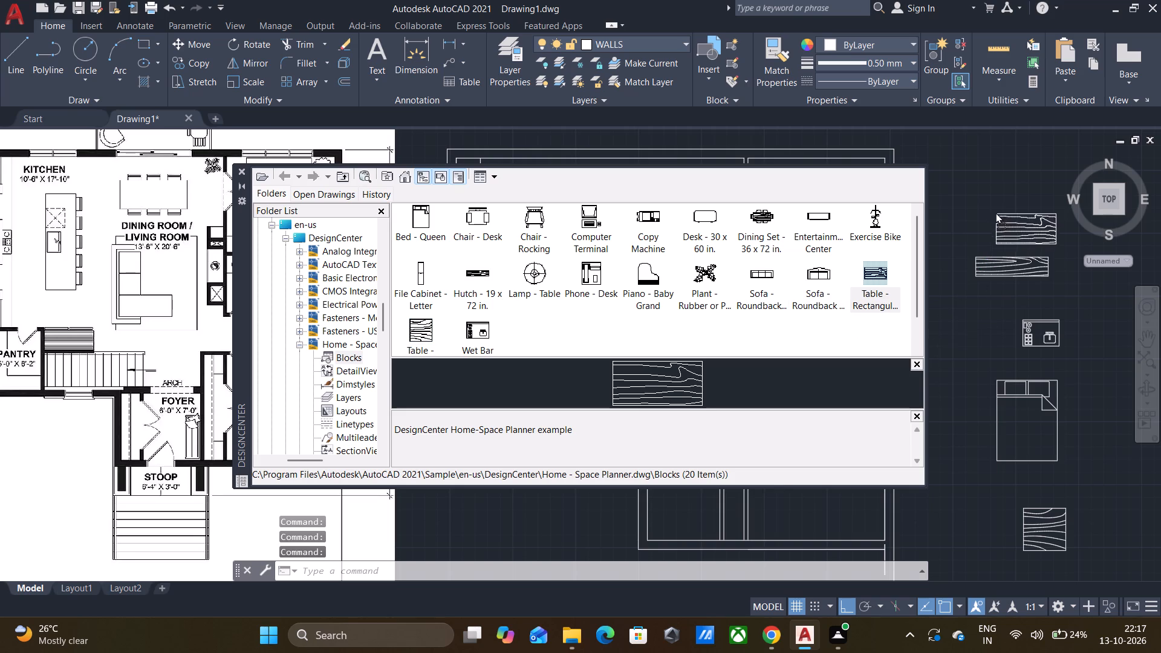
left_click_drag(995, 212, 984, 199)
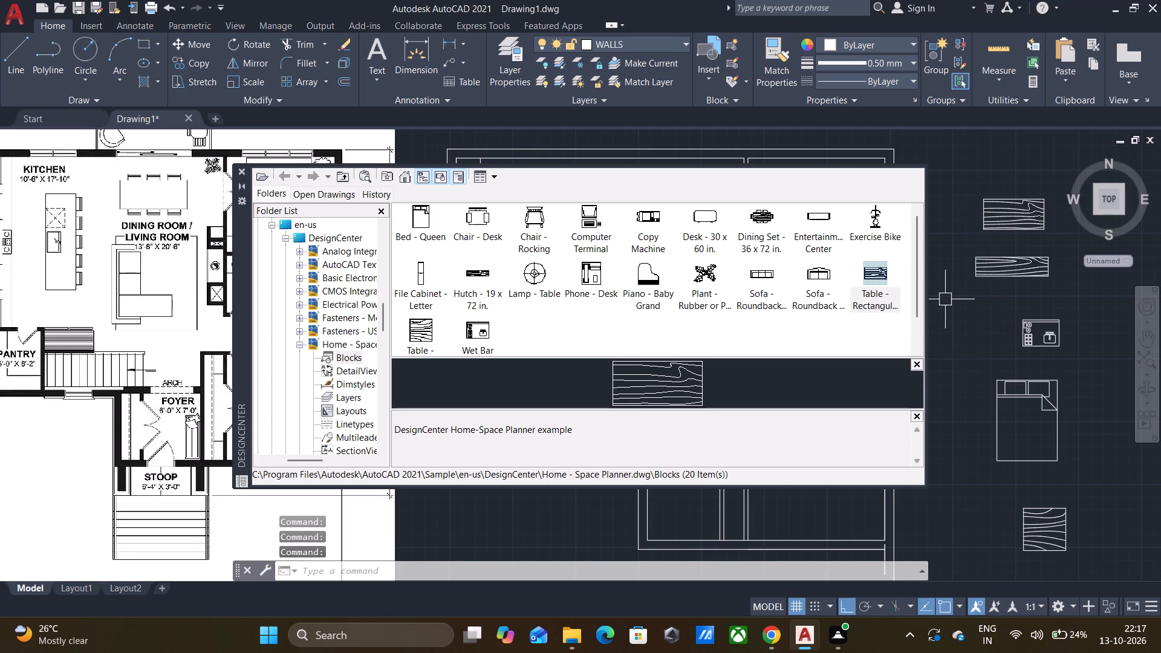
Insert the Entertainment Center block above the rectangular table and the Dining Set - 36 x 72 in. block beside the square table.
left_click_drag(811, 224, 949, 187)
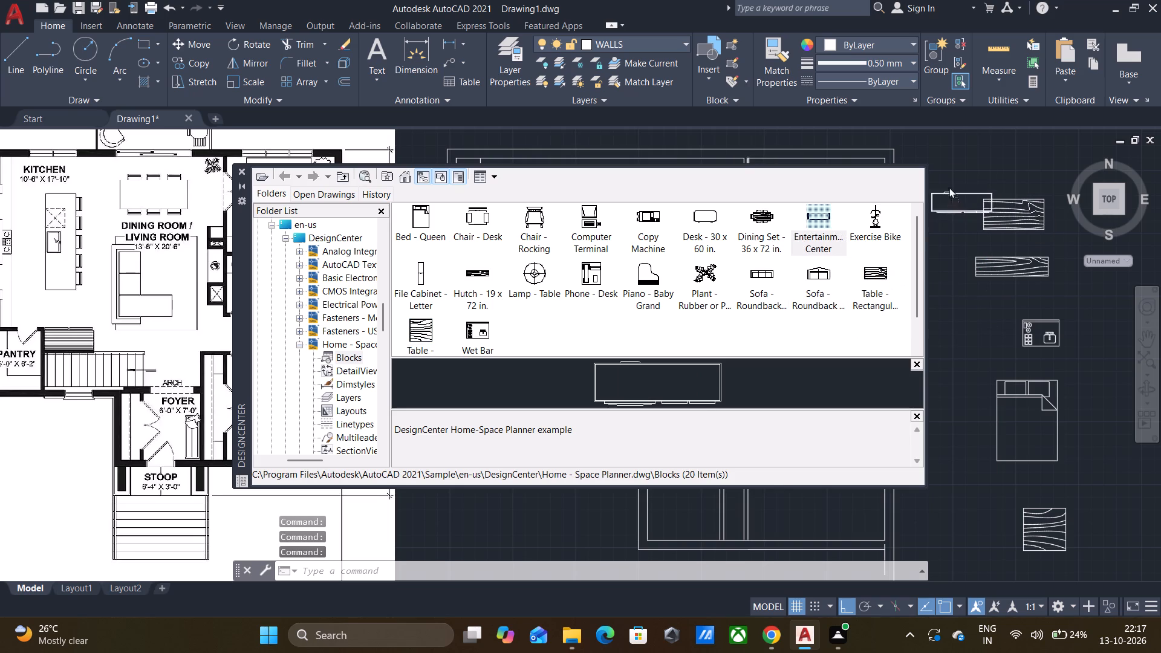
left_click_drag(949, 187, 972, 147)
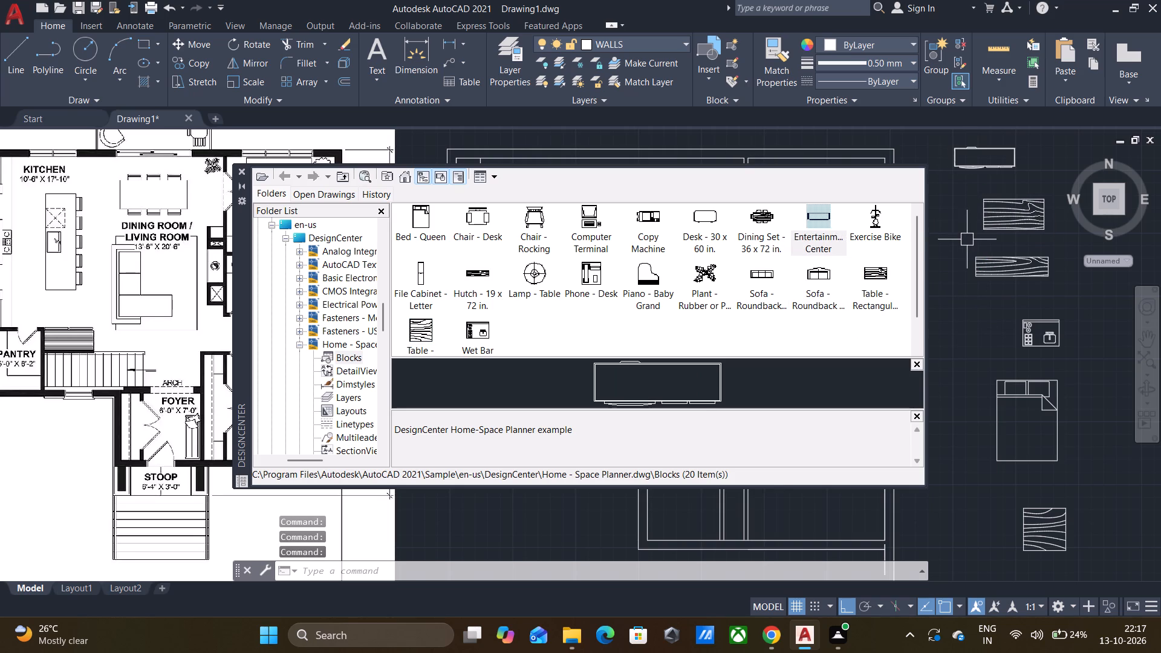
left_click_drag(764, 223, 1010, 511)
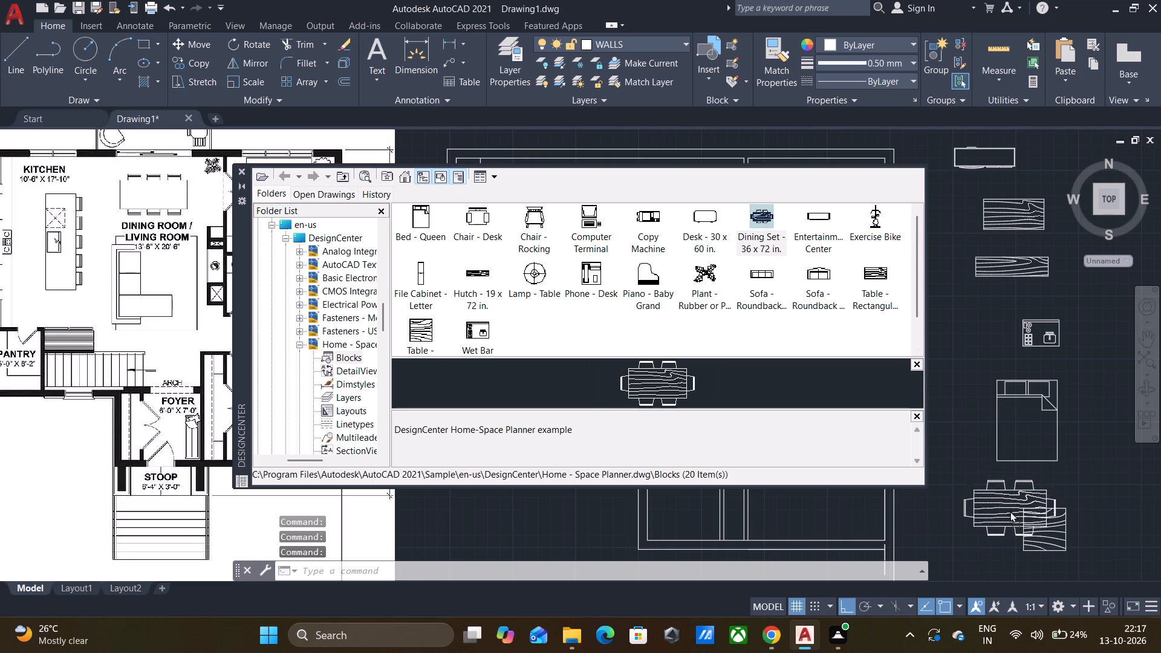
left_click_drag(1010, 511, 1151, 519)
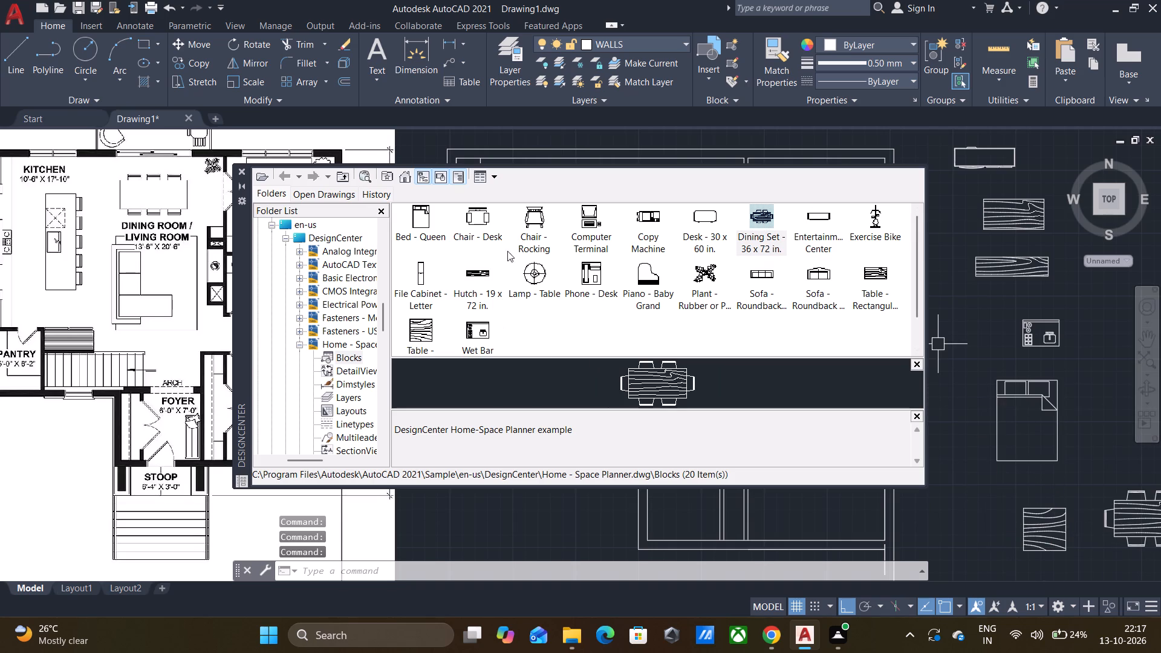
Insert the Lamp - Table block beside the square table and the Plant - Rubber or Philodendron block below the lamp.
left_click_drag(530, 271, 978, 528)
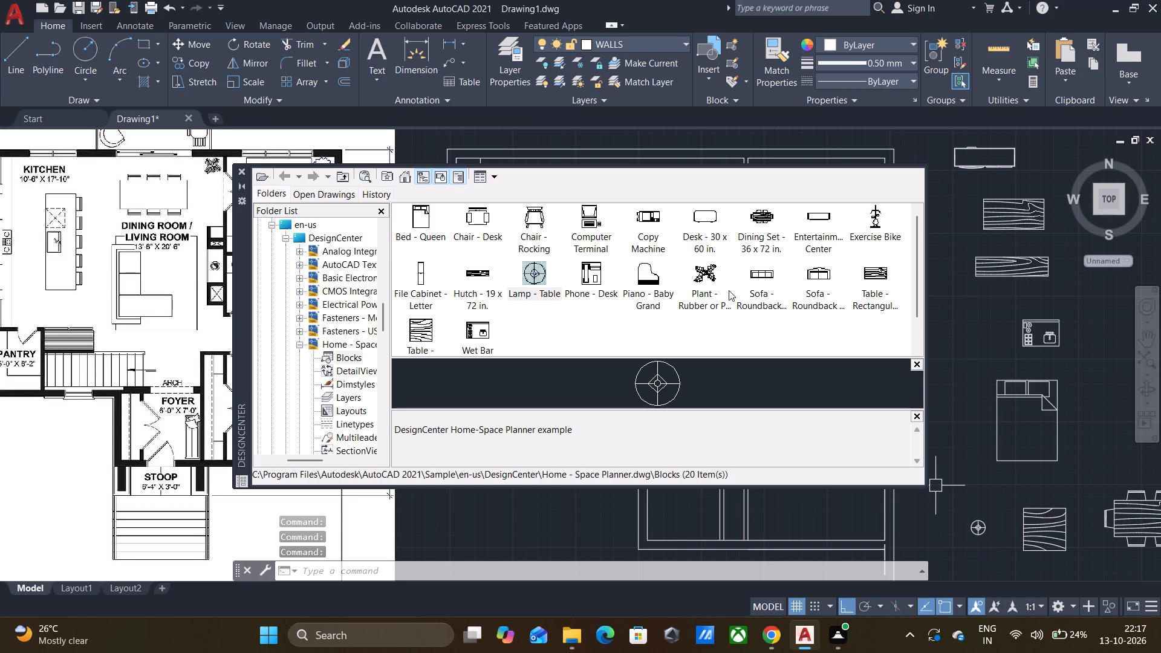
left_click_drag(700, 283, 1005, 567)
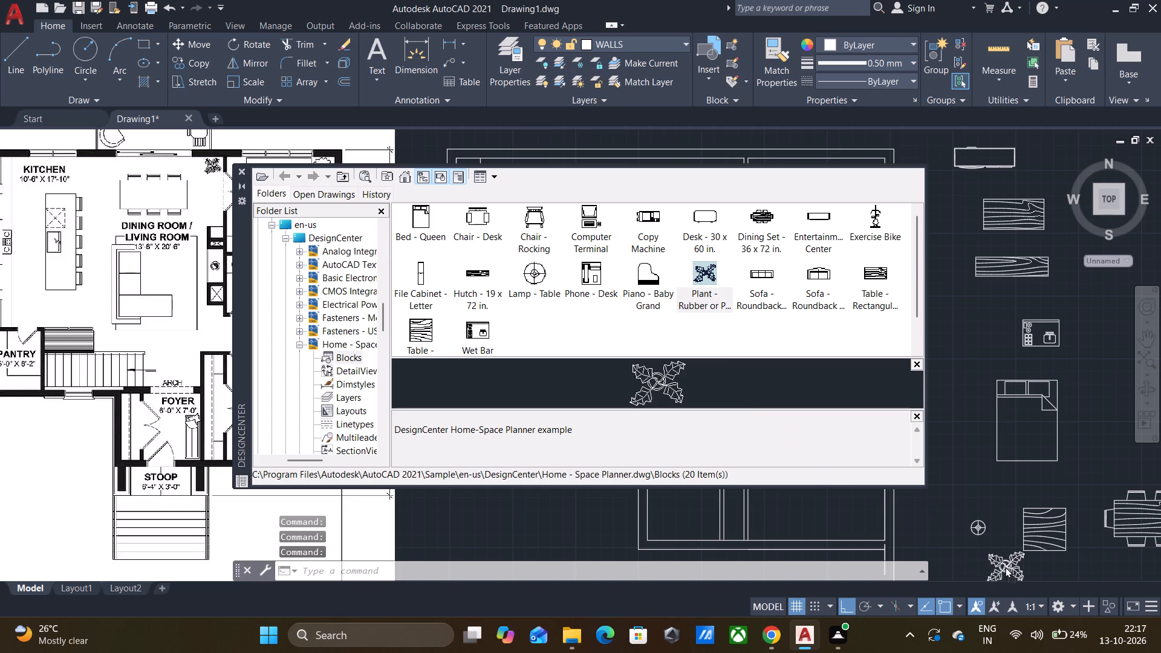
left_click_drag(1005, 567, 980, 559)
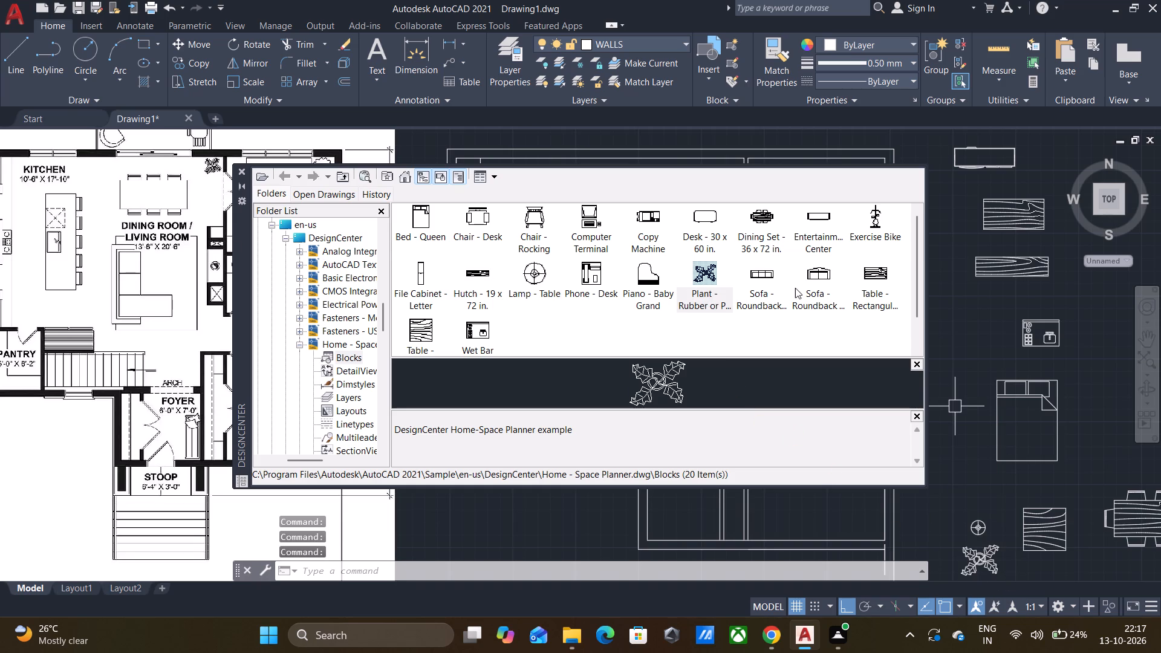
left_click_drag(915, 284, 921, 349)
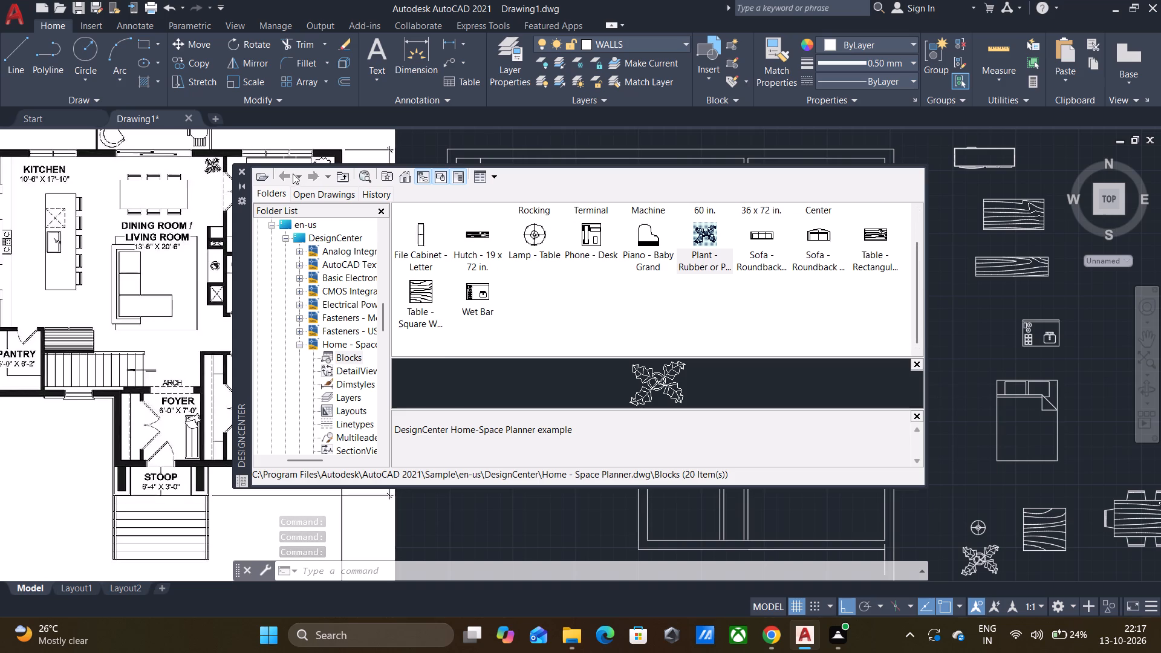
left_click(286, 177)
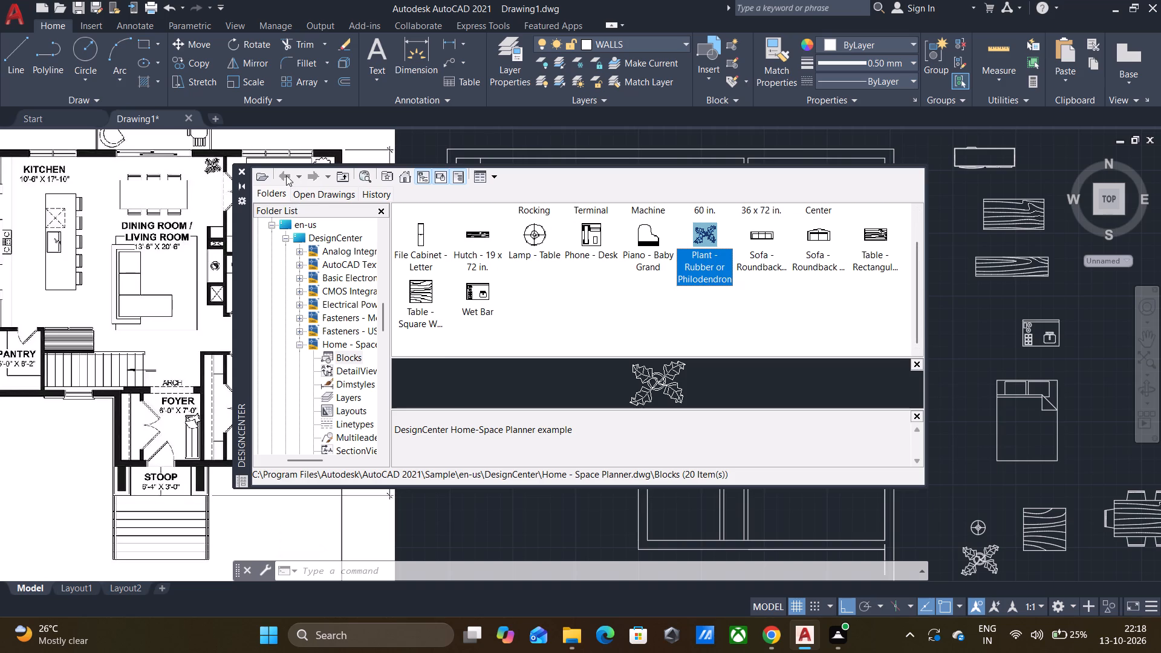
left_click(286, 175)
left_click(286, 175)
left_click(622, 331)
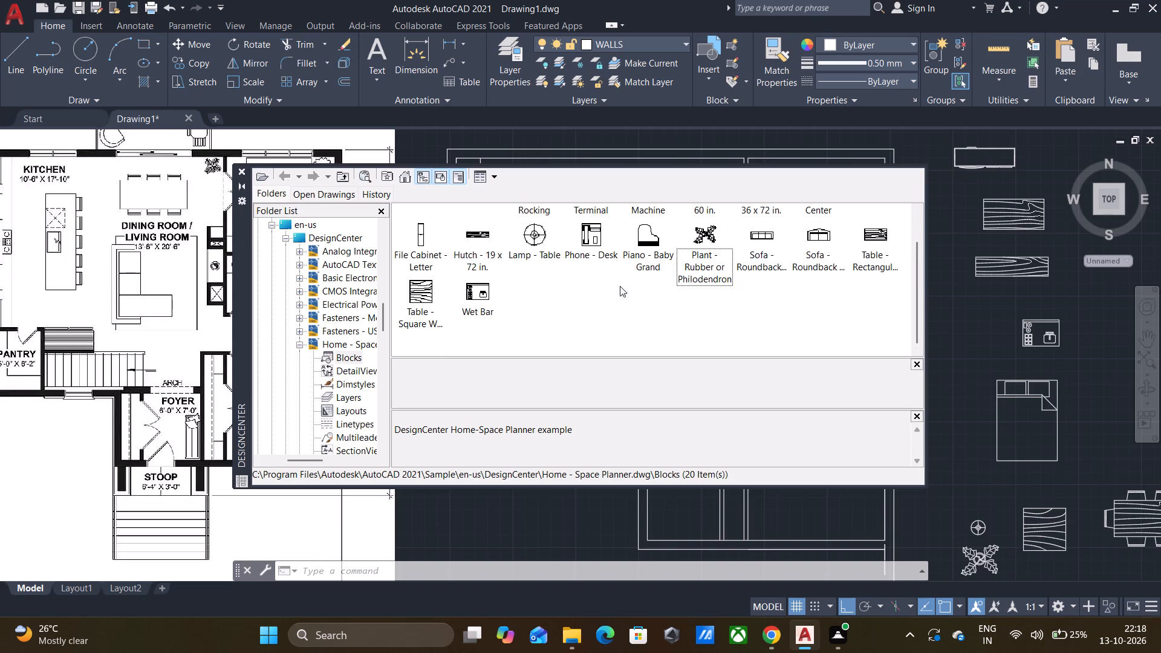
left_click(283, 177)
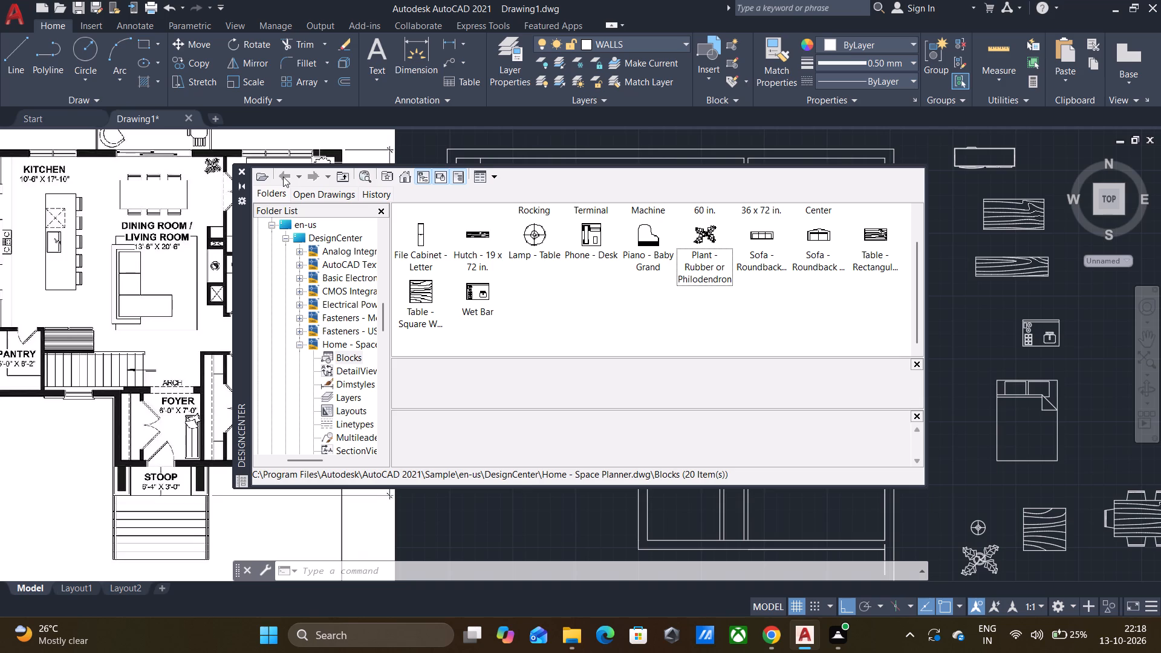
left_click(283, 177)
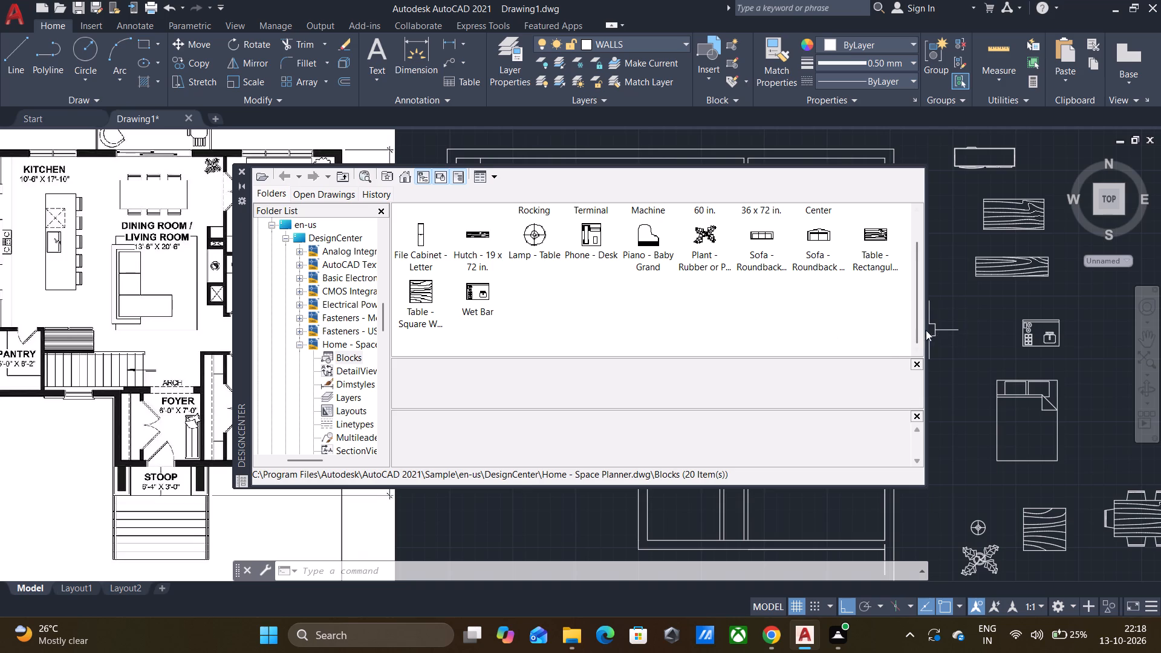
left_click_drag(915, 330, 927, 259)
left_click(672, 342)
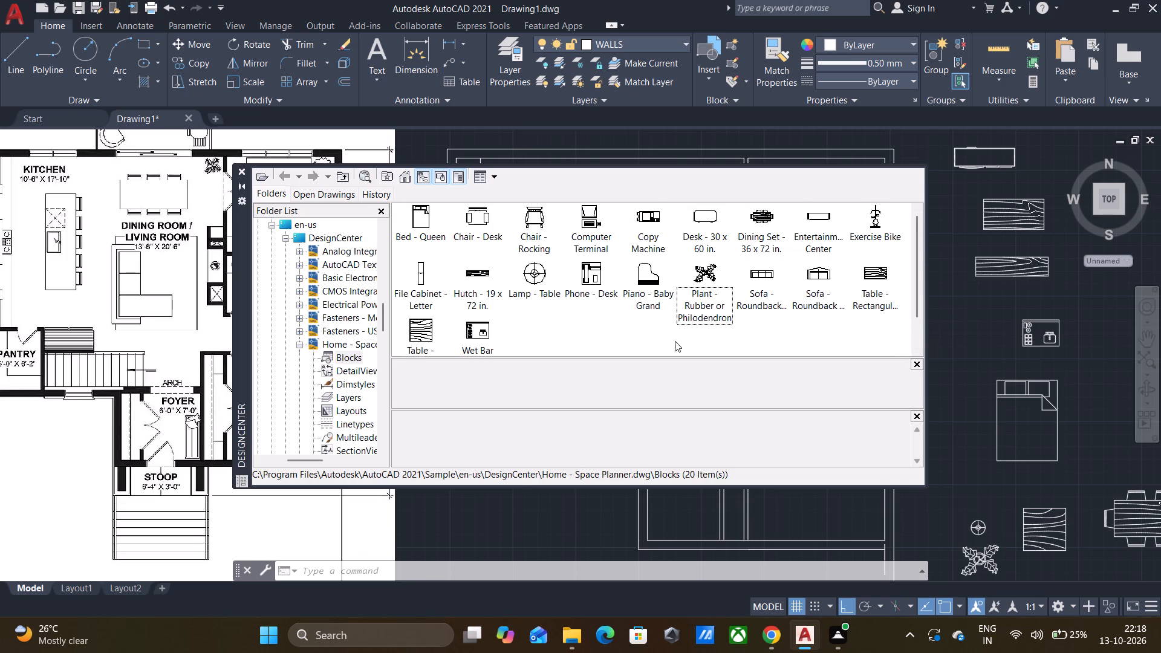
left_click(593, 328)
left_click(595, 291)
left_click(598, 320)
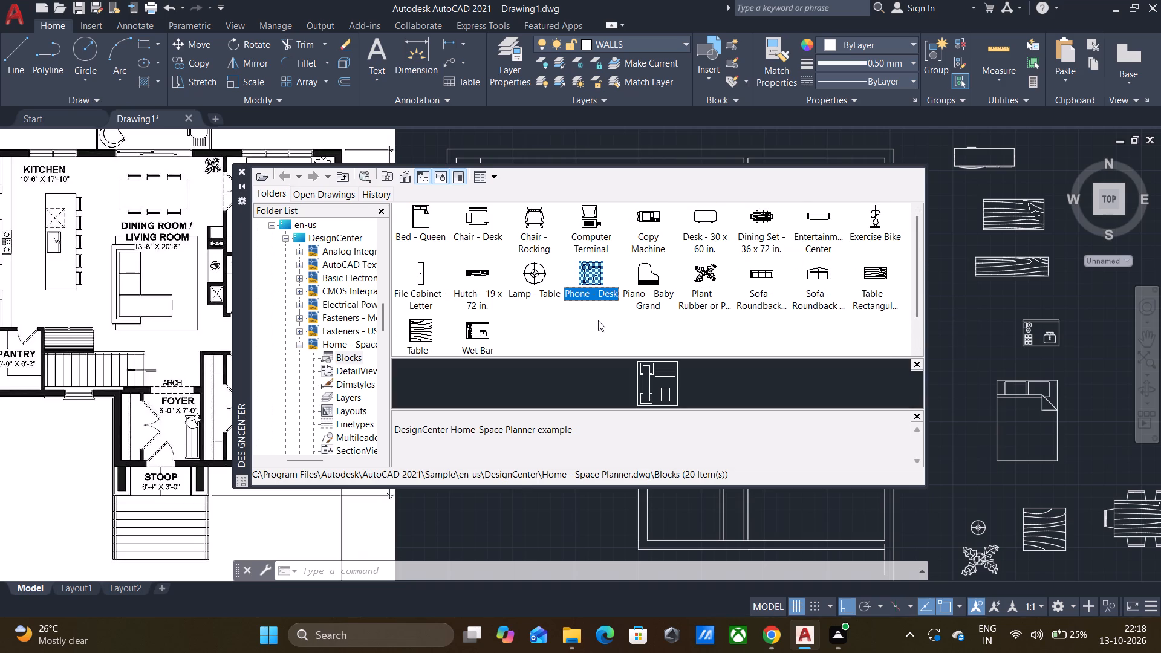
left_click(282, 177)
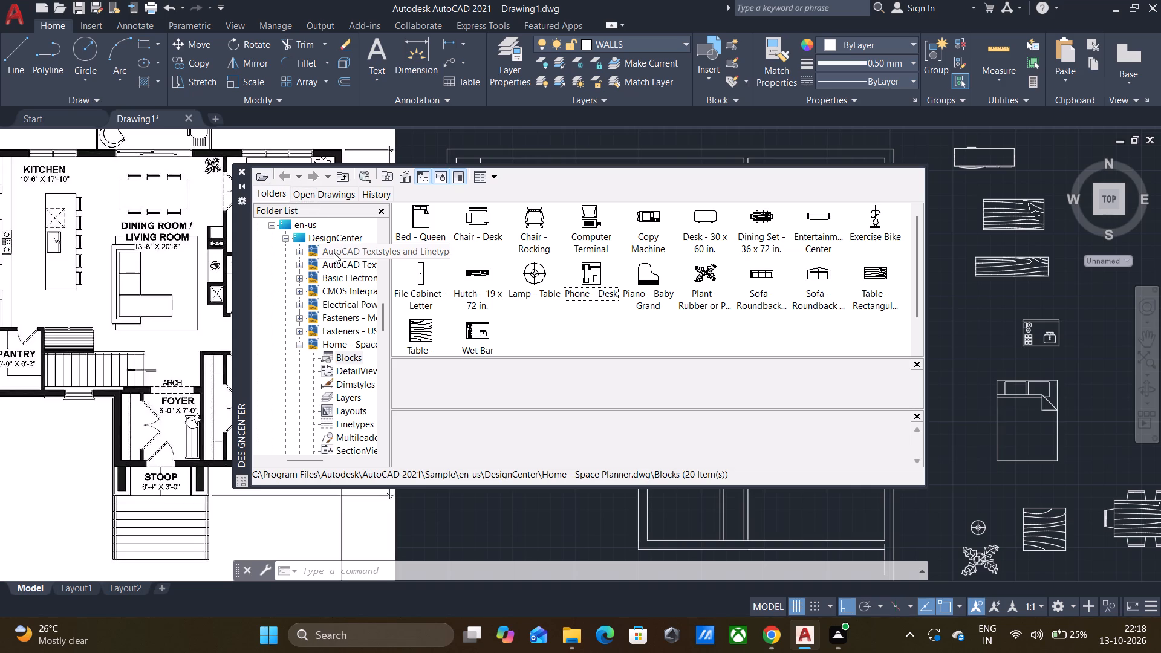
Look through the Basic Electronics, CMOS Integrated Circuits, Electrical Power and Fasteners - Metric sample drawings for usable blocks.
left_click(322, 278)
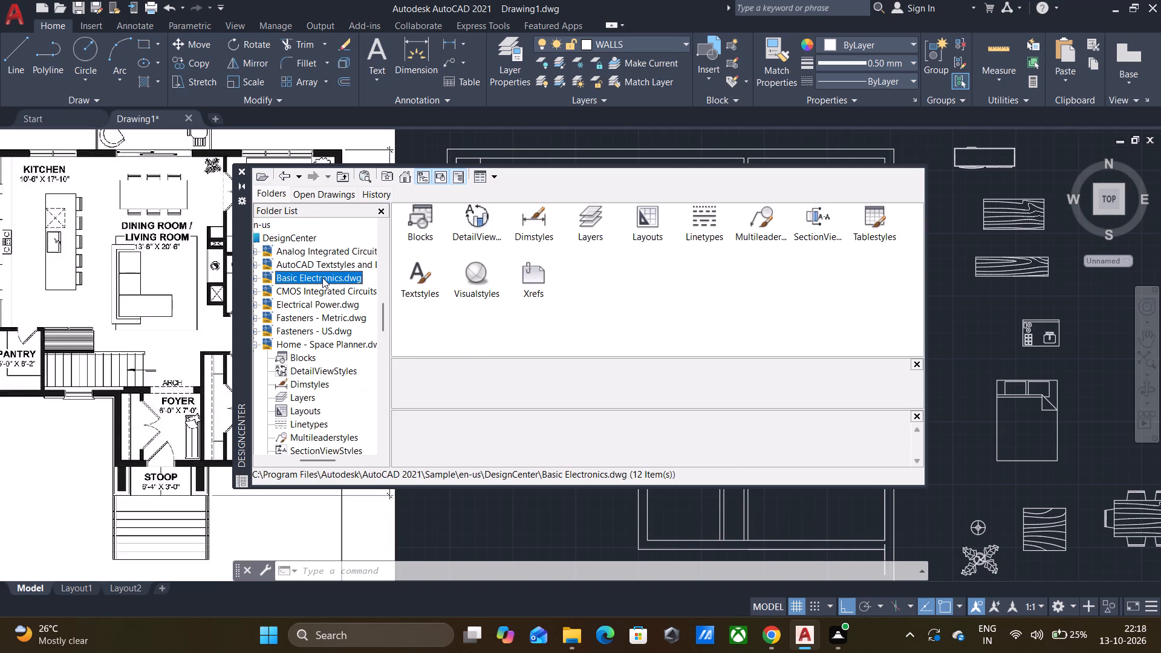
left_click(316, 287)
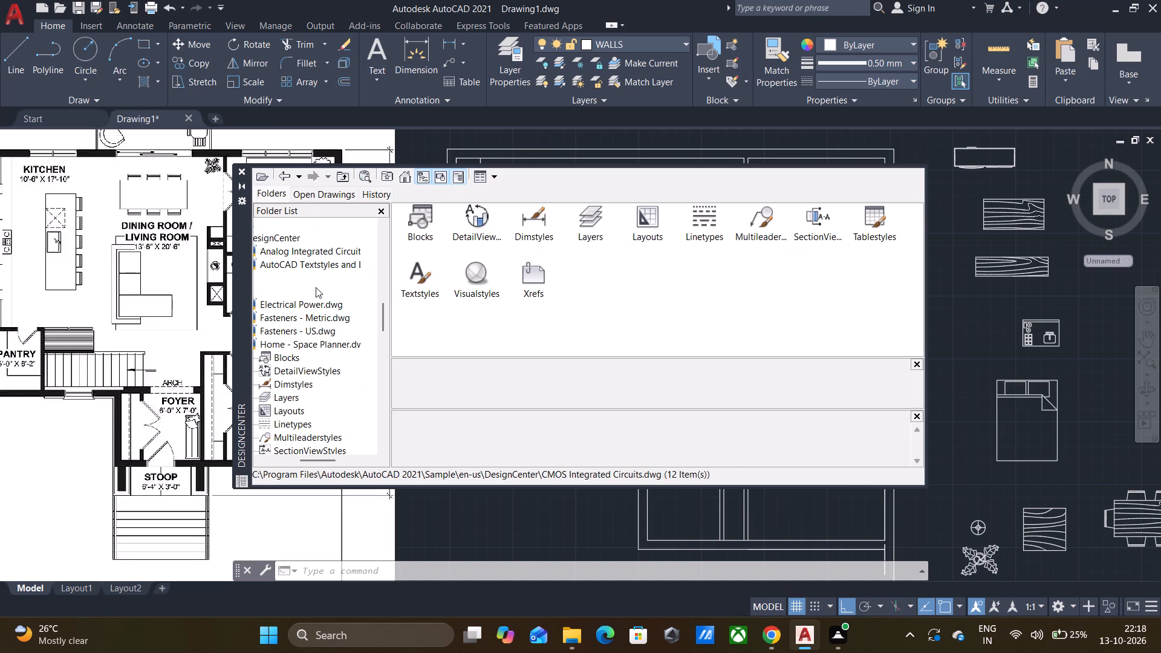
left_click(297, 301)
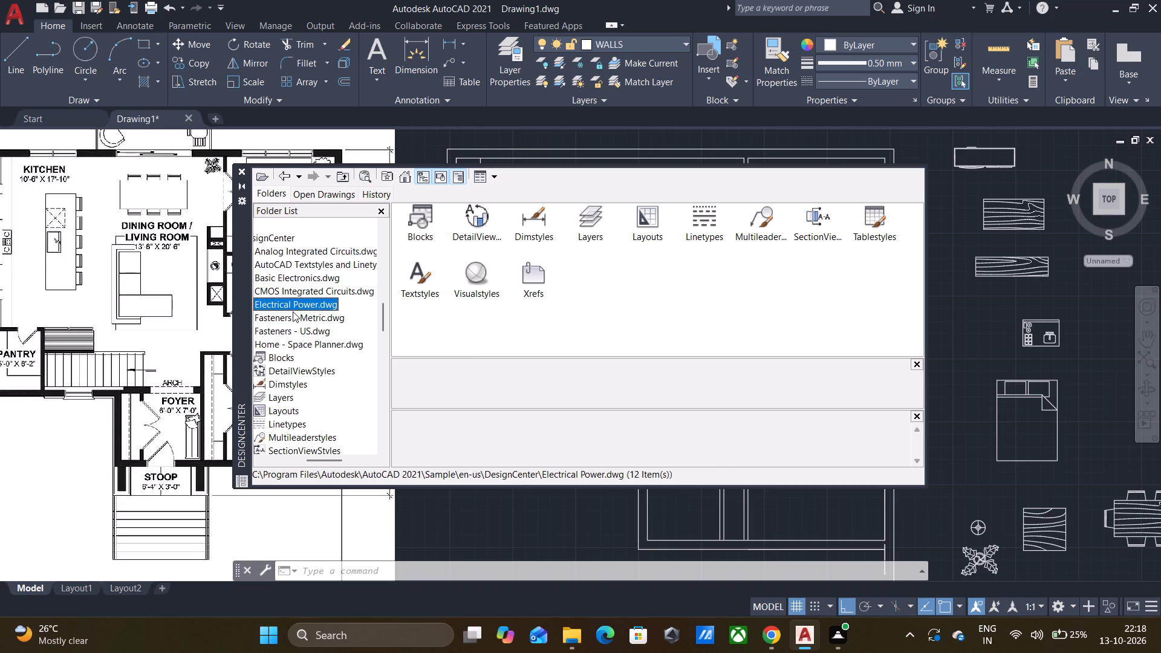
left_click(291, 317)
double_click(427, 226)
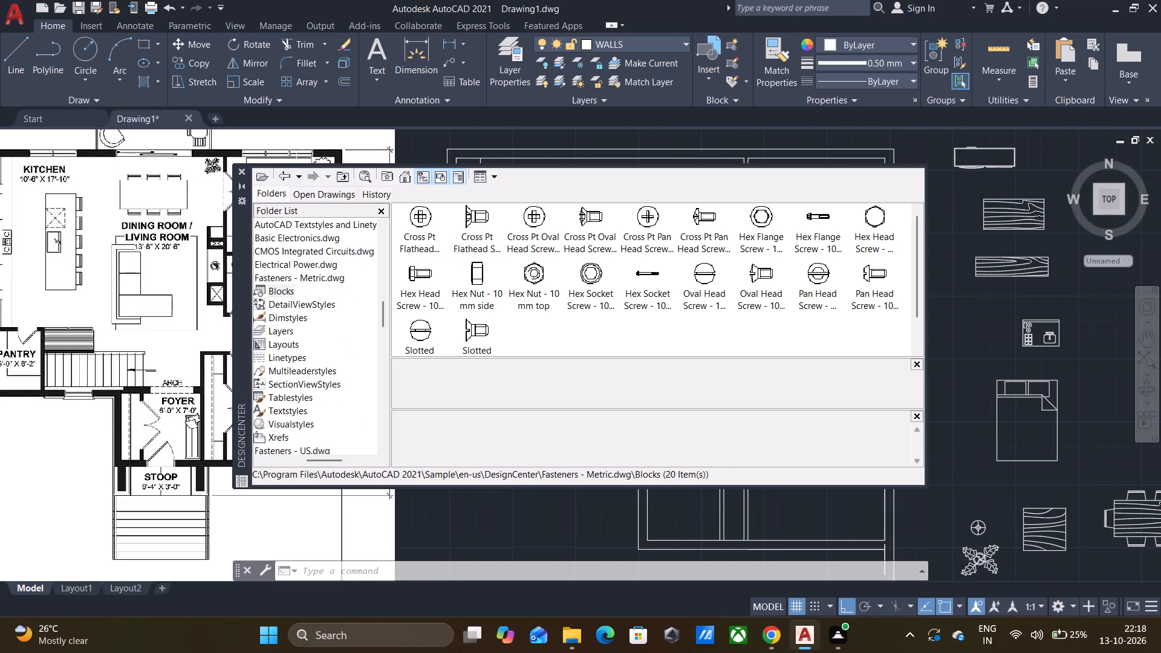
left_click(277, 170)
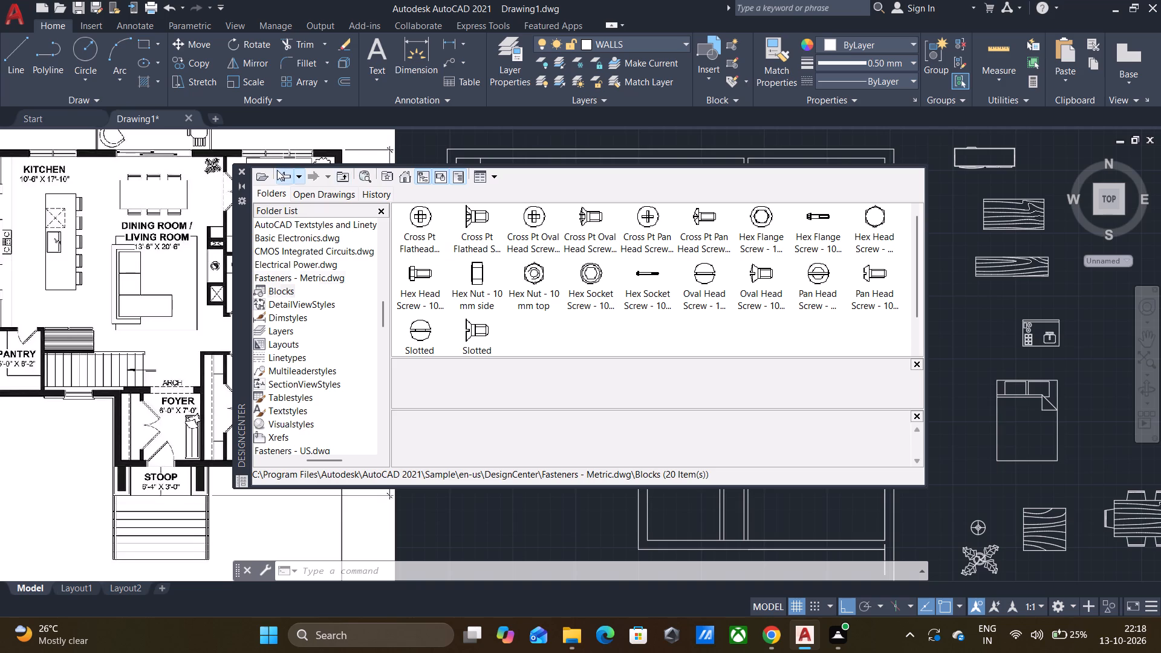
left_click(285, 176)
left_click(280, 173)
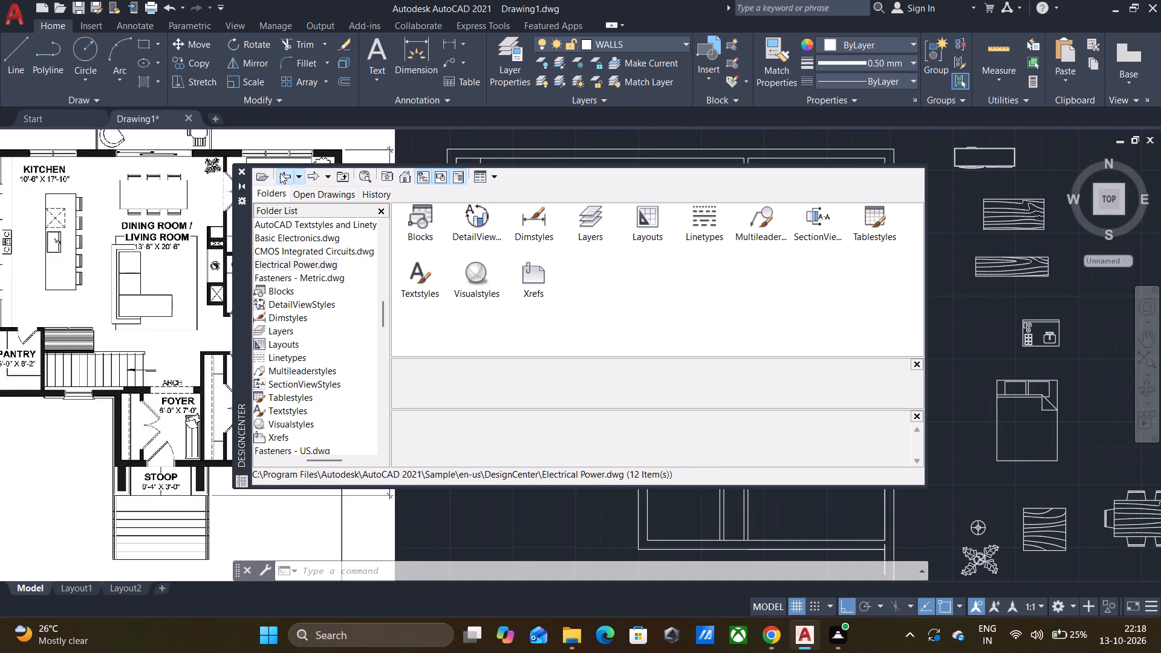
left_click(280, 173)
double_click(280, 173)
Examine the blocks in the Analog Integrated Circuits.dwg sample drawing.
scroll(337, 276, "up", 1)
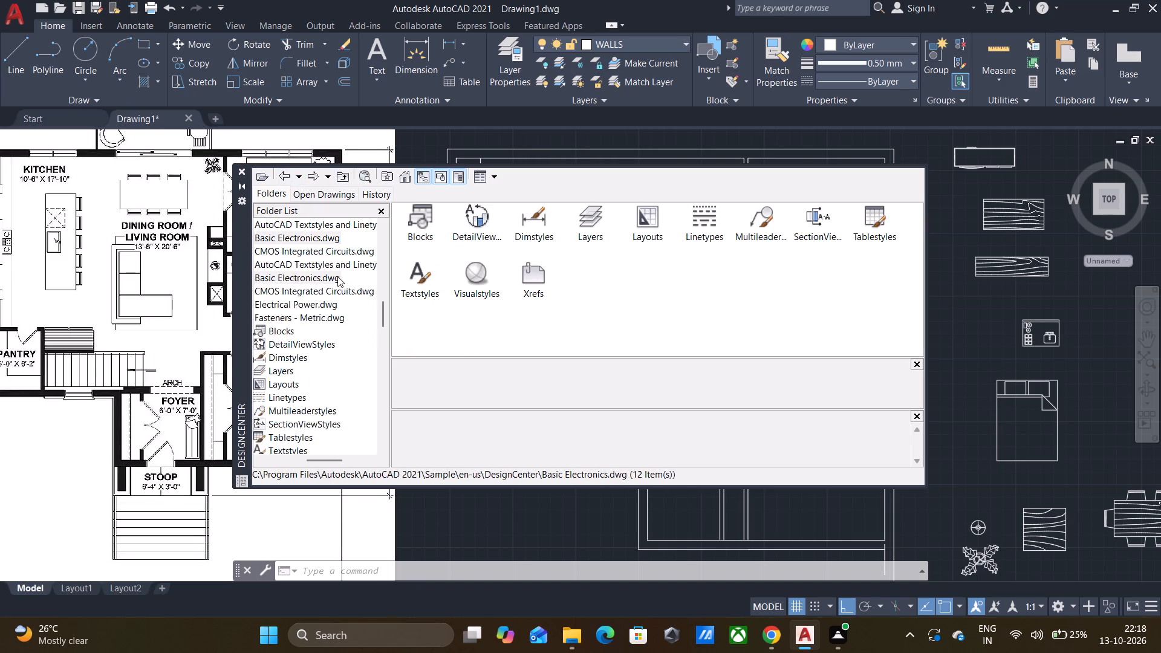
scroll(337, 276, "up", 1)
scroll(337, 276, "down", 2)
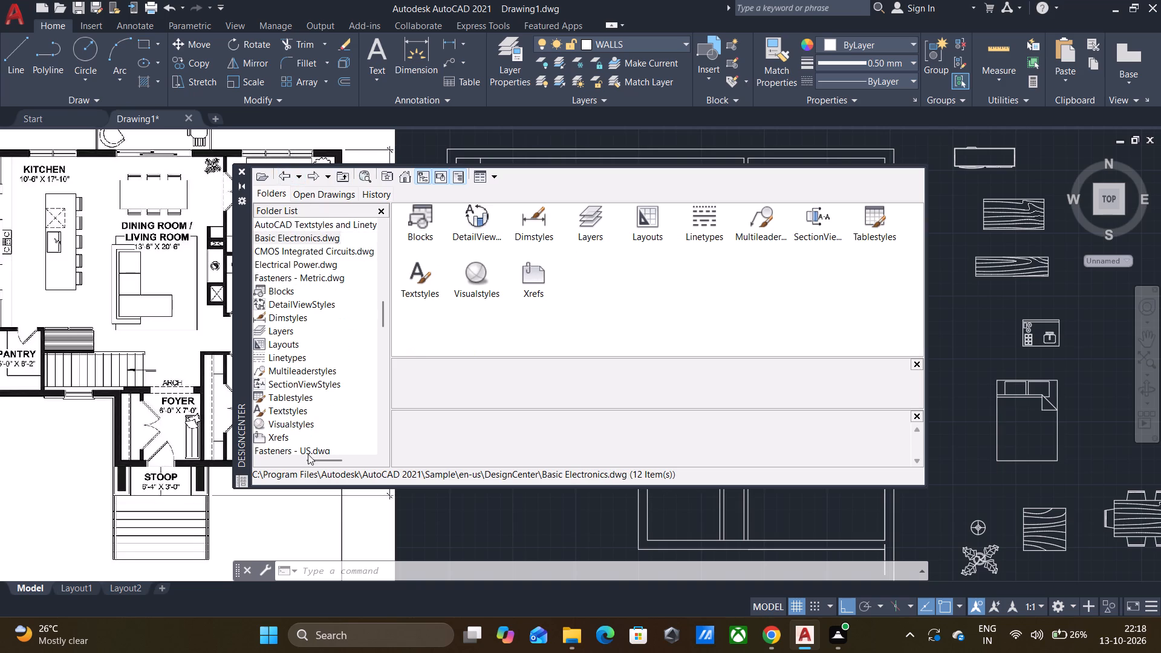
left_click_drag(323, 460, 305, 446)
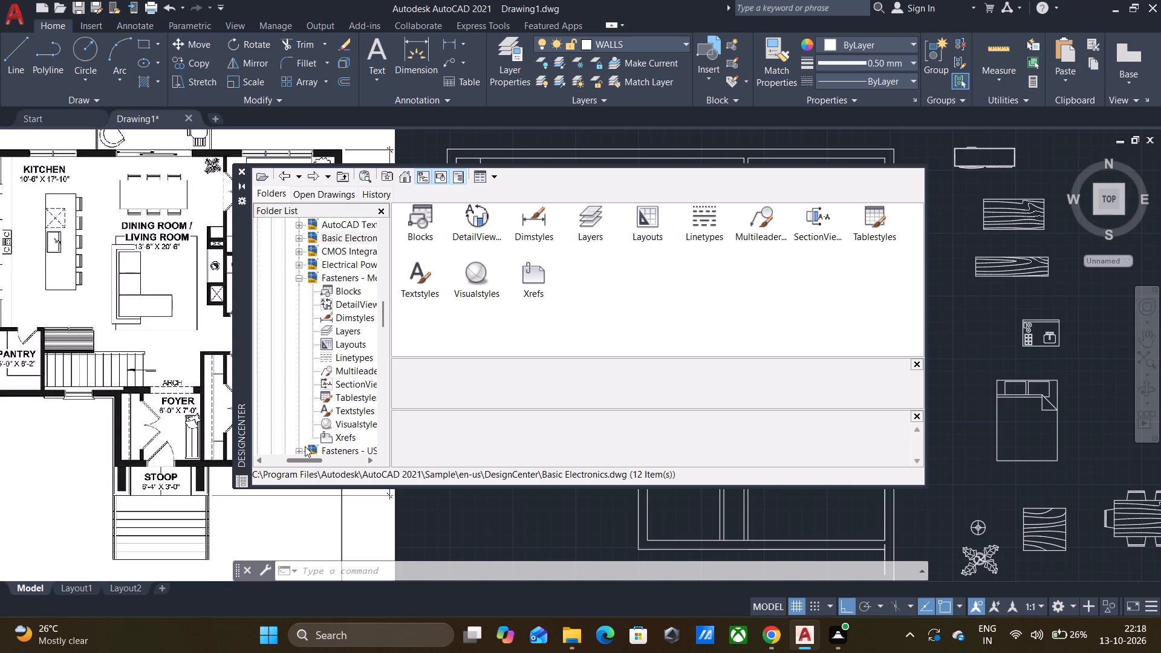
left_click_drag(305, 446, 307, 446)
scroll(323, 283, "up", 1)
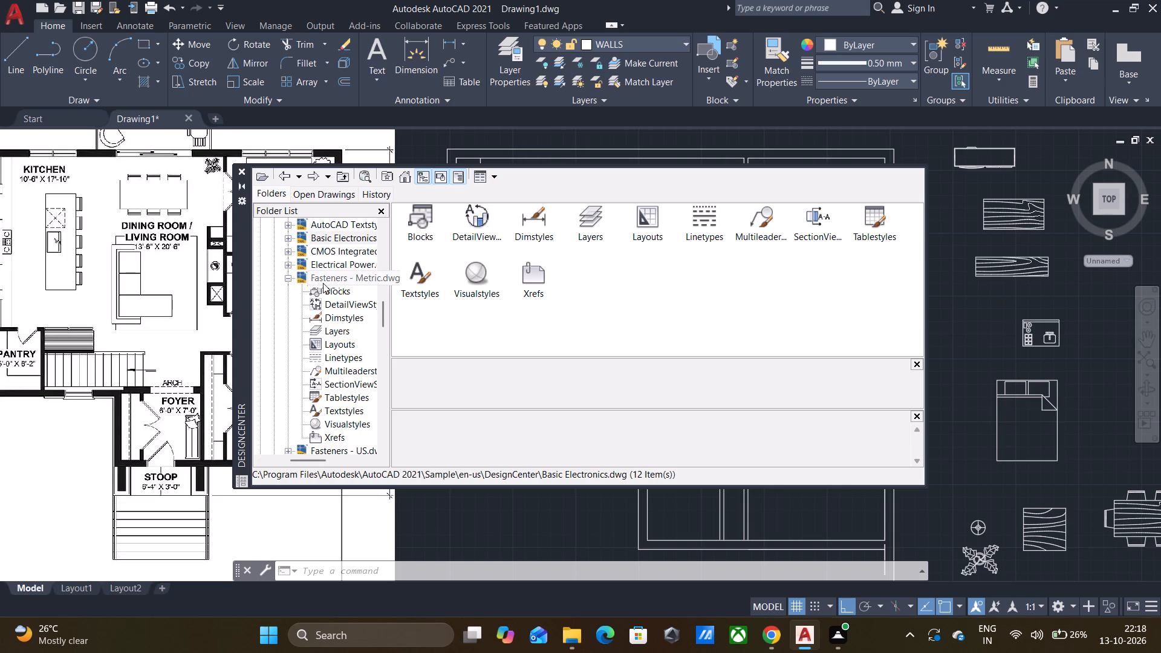
left_click(324, 253)
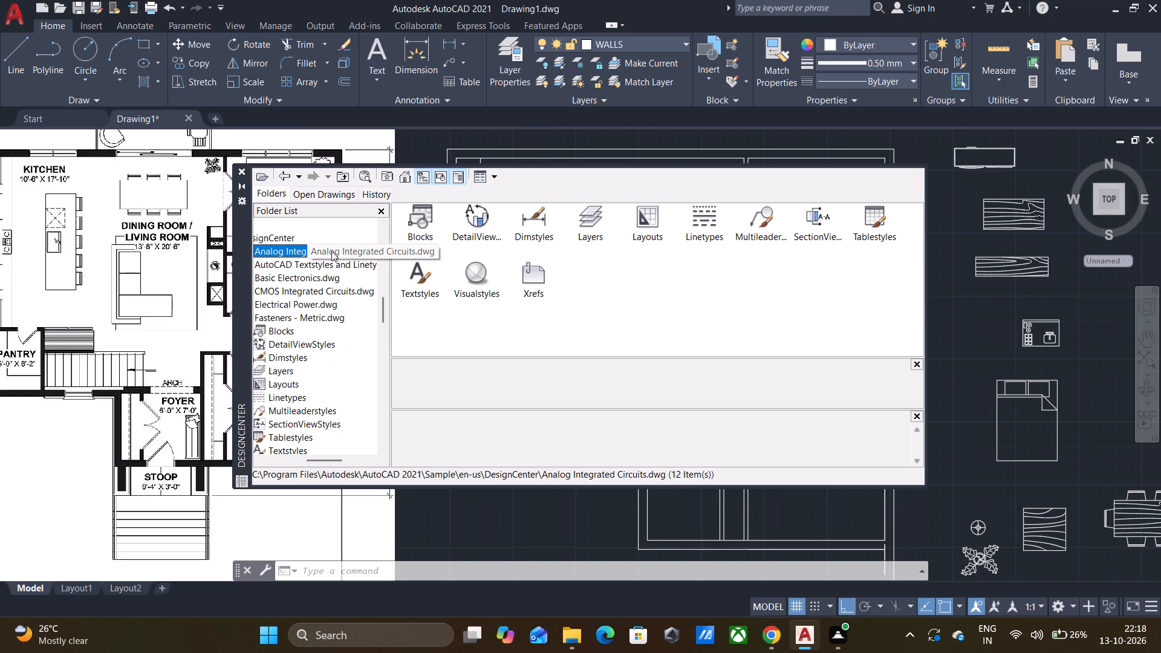
left_click(343, 251)
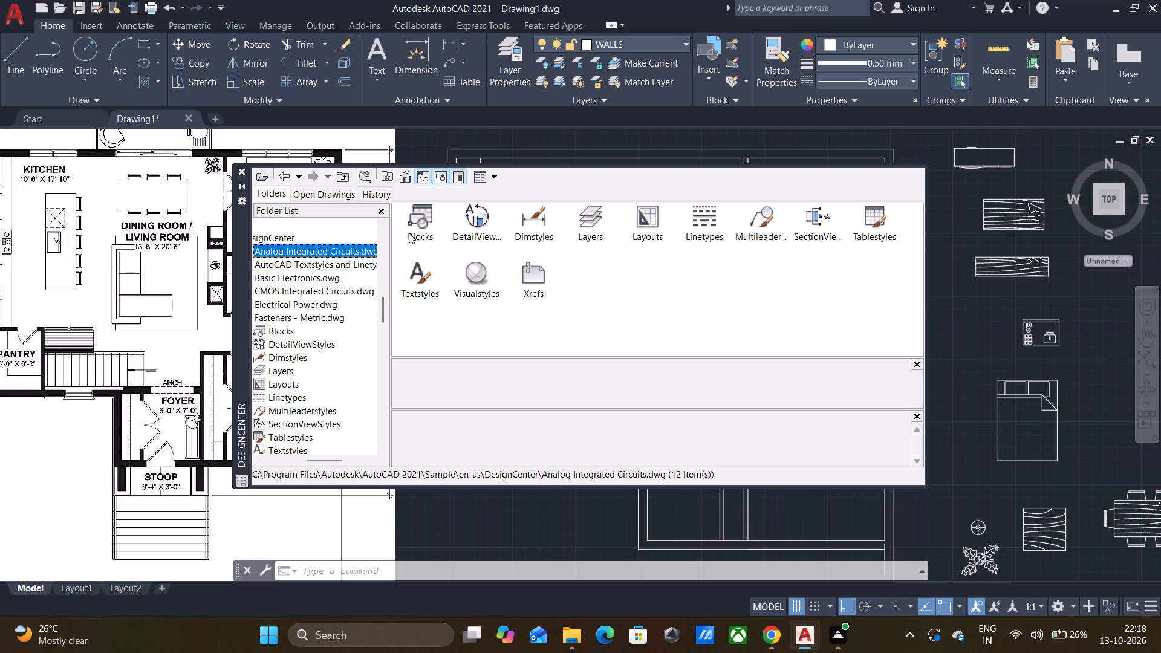
double_click(415, 229)
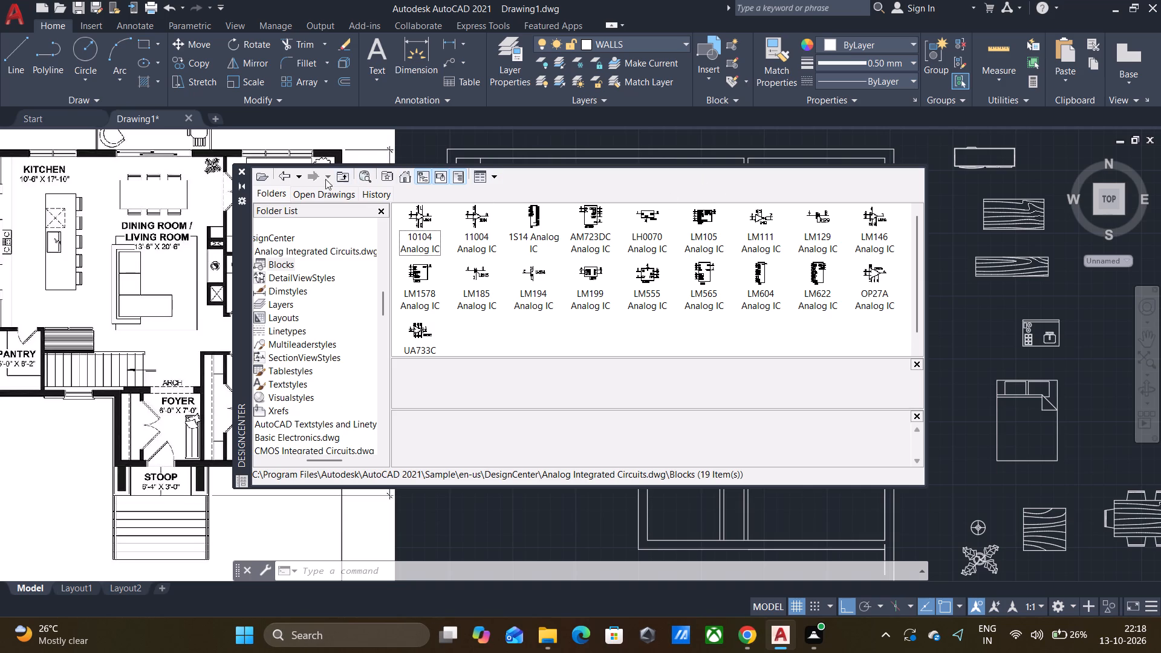
left_click(285, 179)
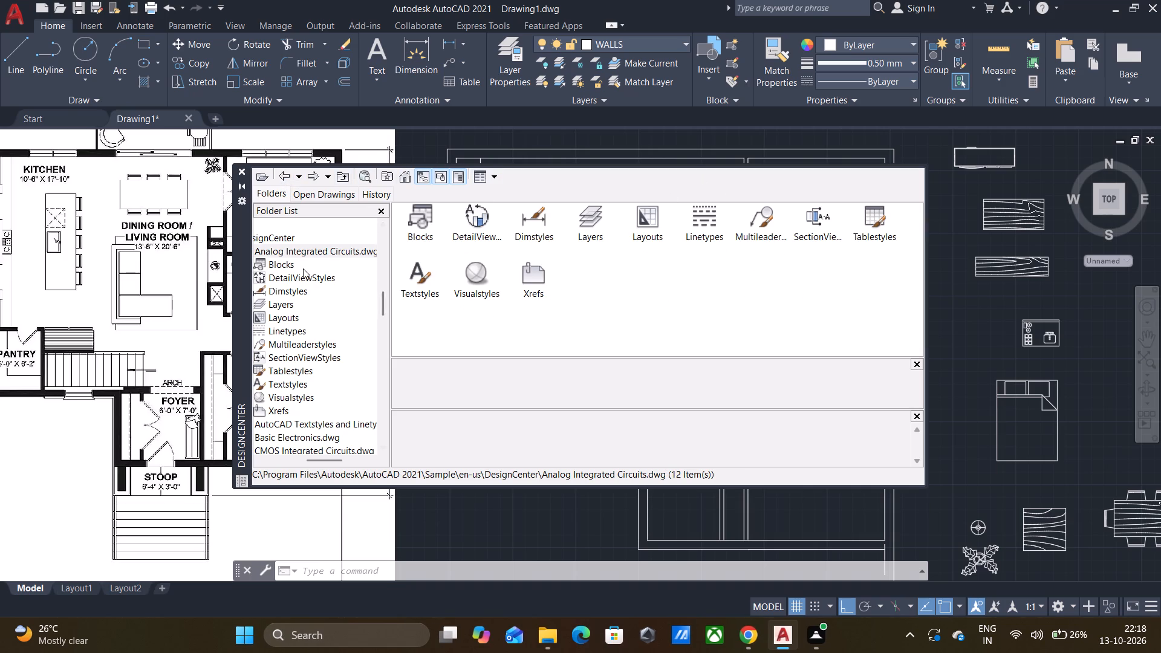
Check the blocks in Fasteners - Metric.dwg, and return to the Home - Space Planner.dwg blocks.
scroll(303, 268, "down", 2)
scroll(303, 267, "up", 4)
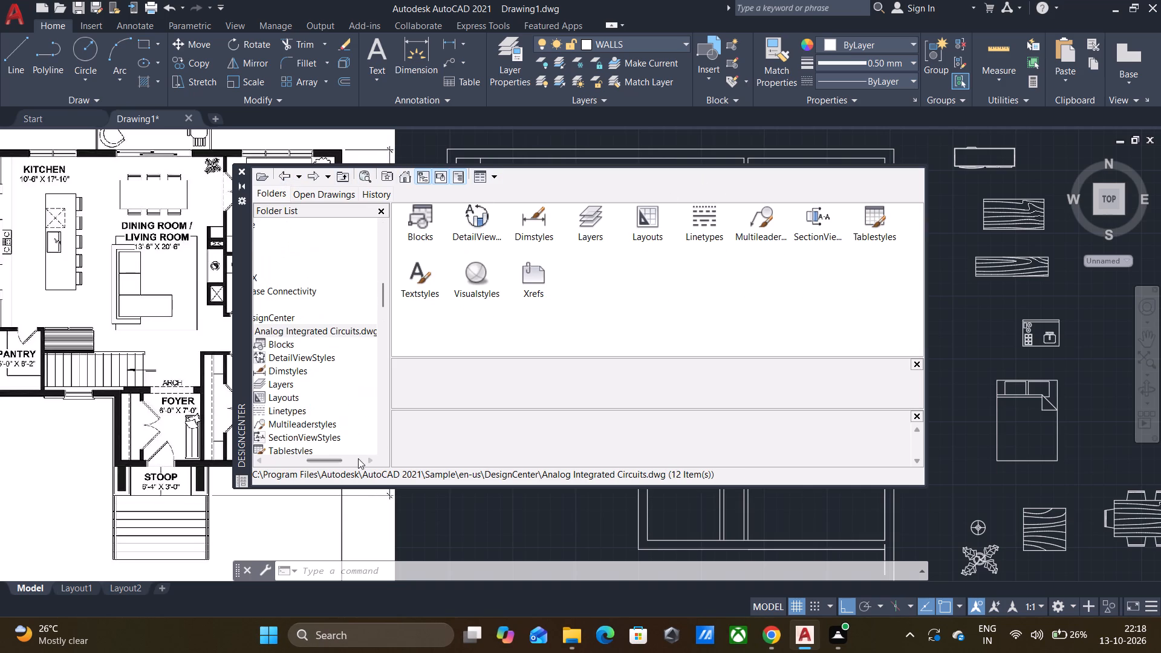
left_click_drag(324, 458, 262, 455)
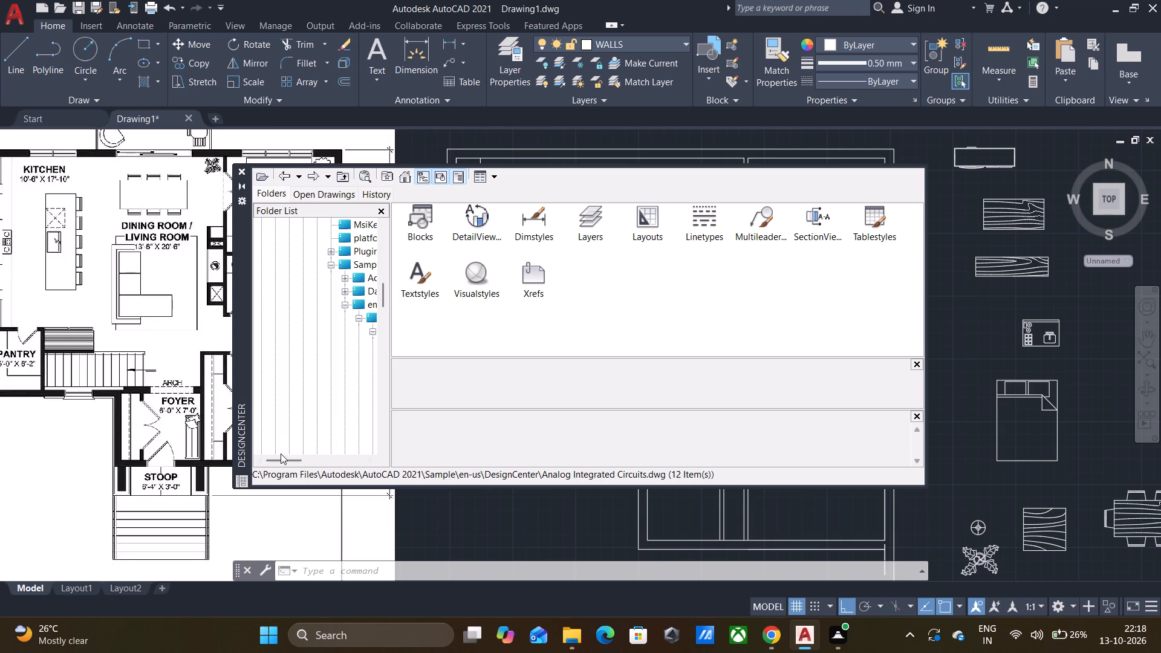
left_click_drag(281, 453, 294, 459)
left_click_drag(294, 459, 315, 461)
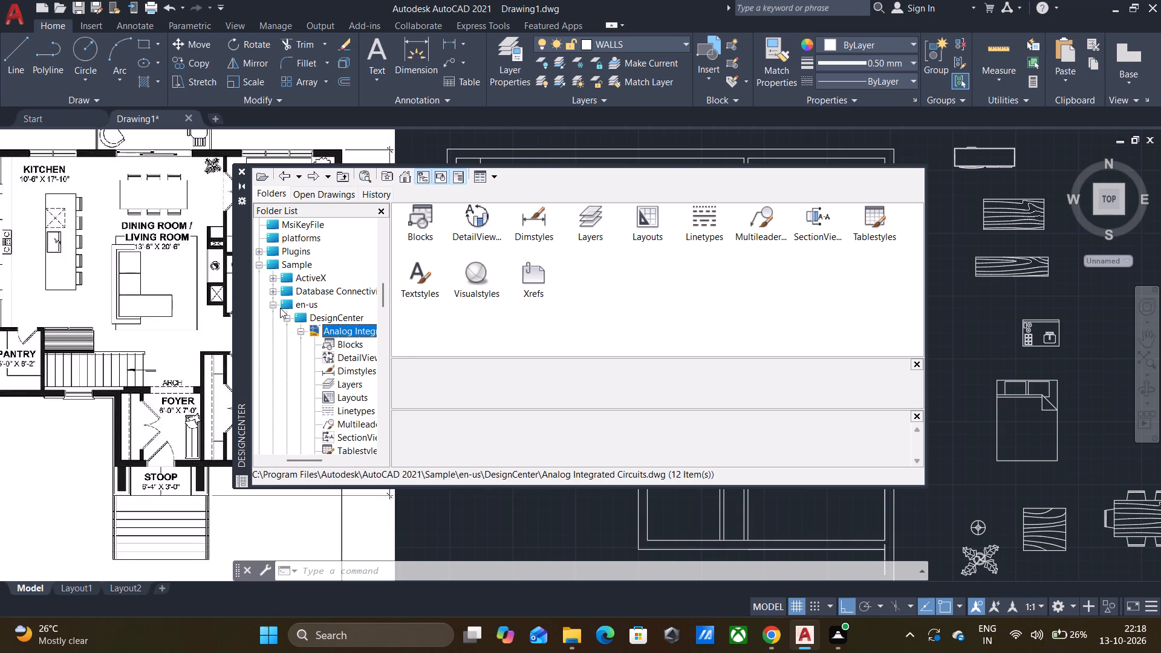
scroll(333, 310, "down", 3)
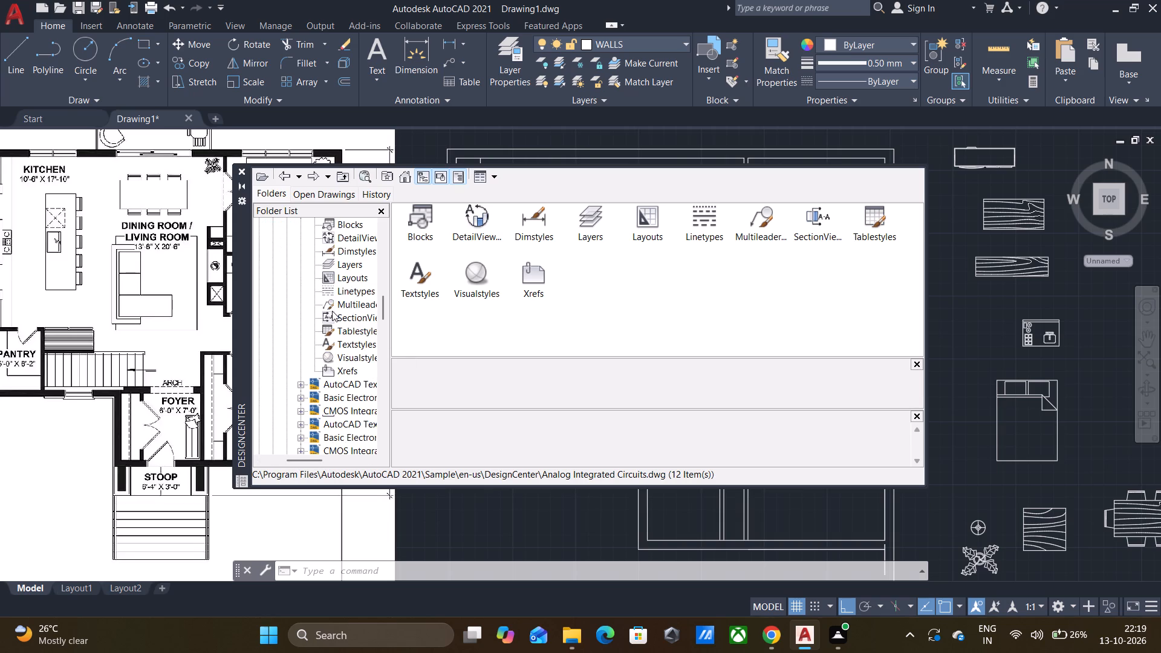
scroll(332, 311, "down", 1)
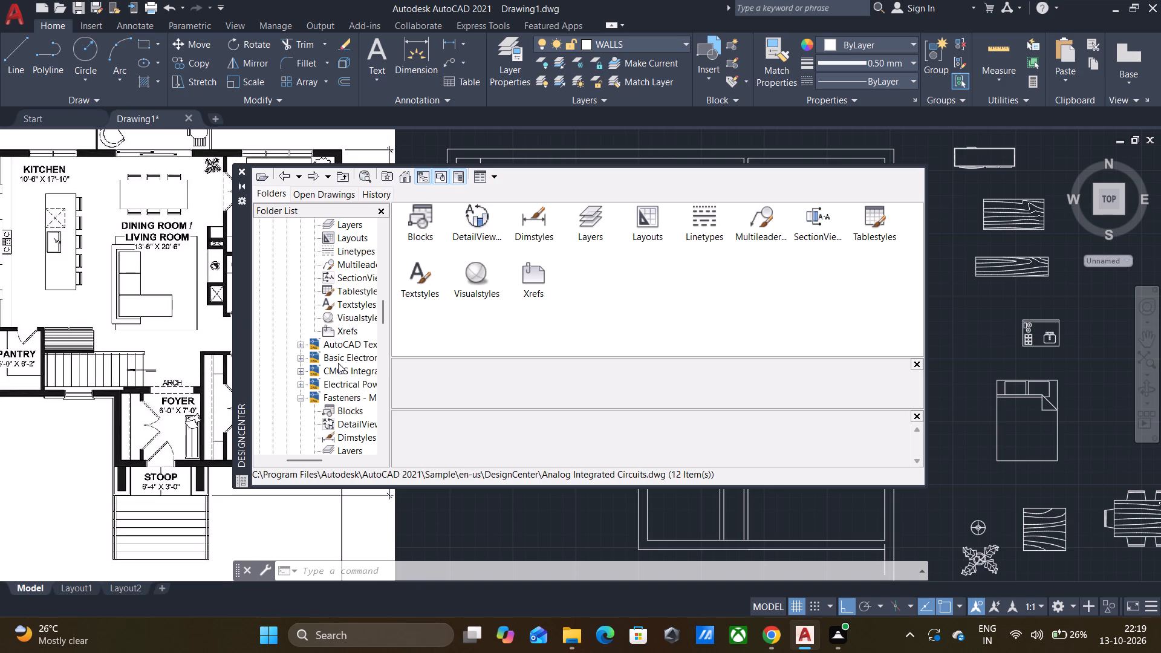
left_click(334, 393)
double_click(423, 230)
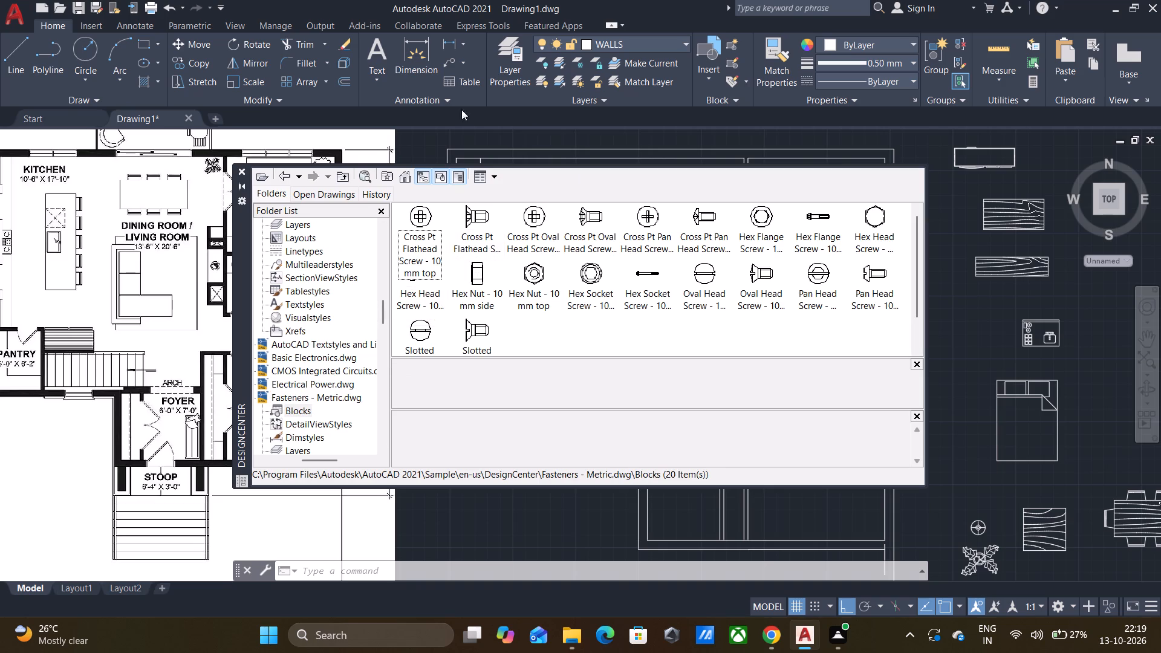
left_click(278, 174)
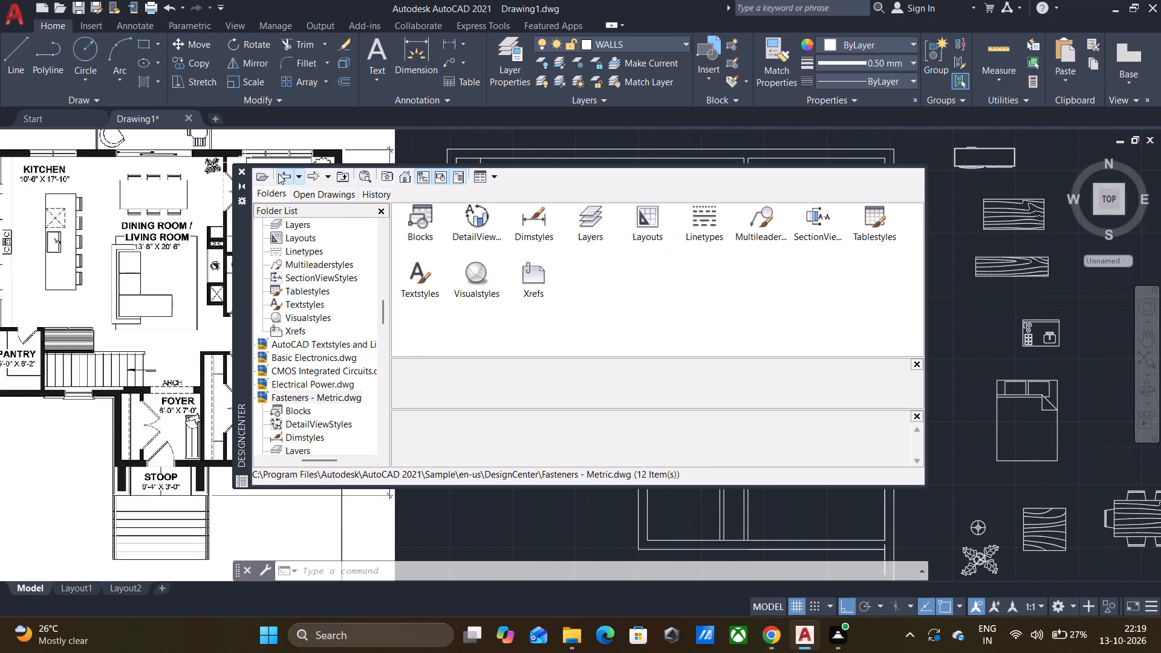
triple_click(278, 174)
triple_click(278, 174)
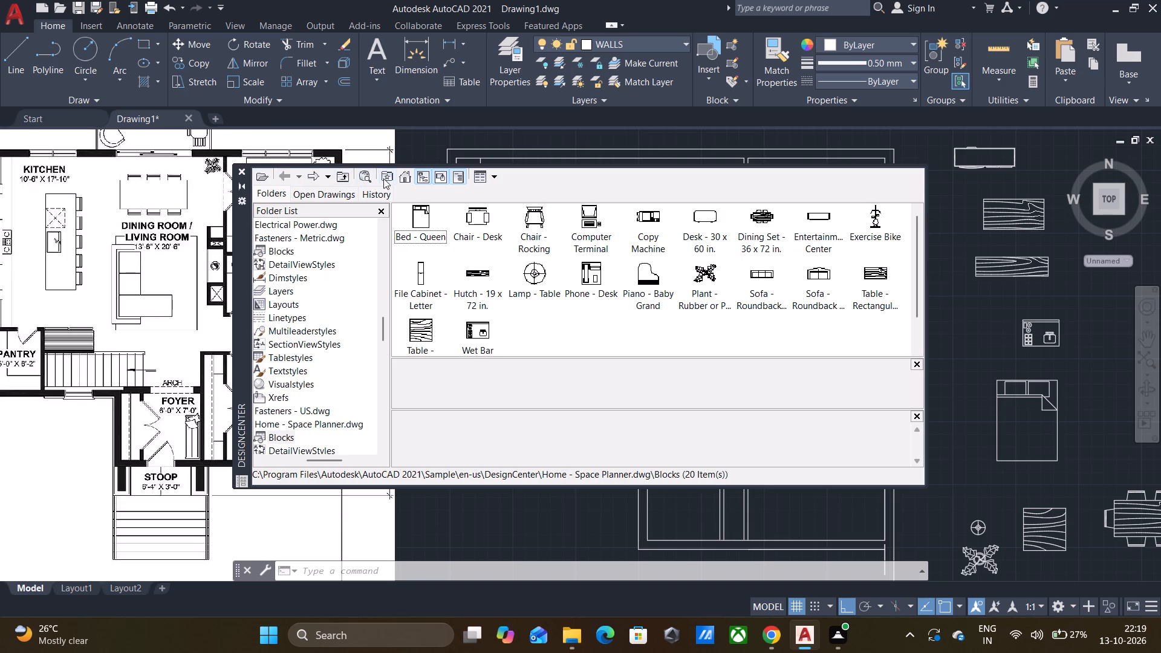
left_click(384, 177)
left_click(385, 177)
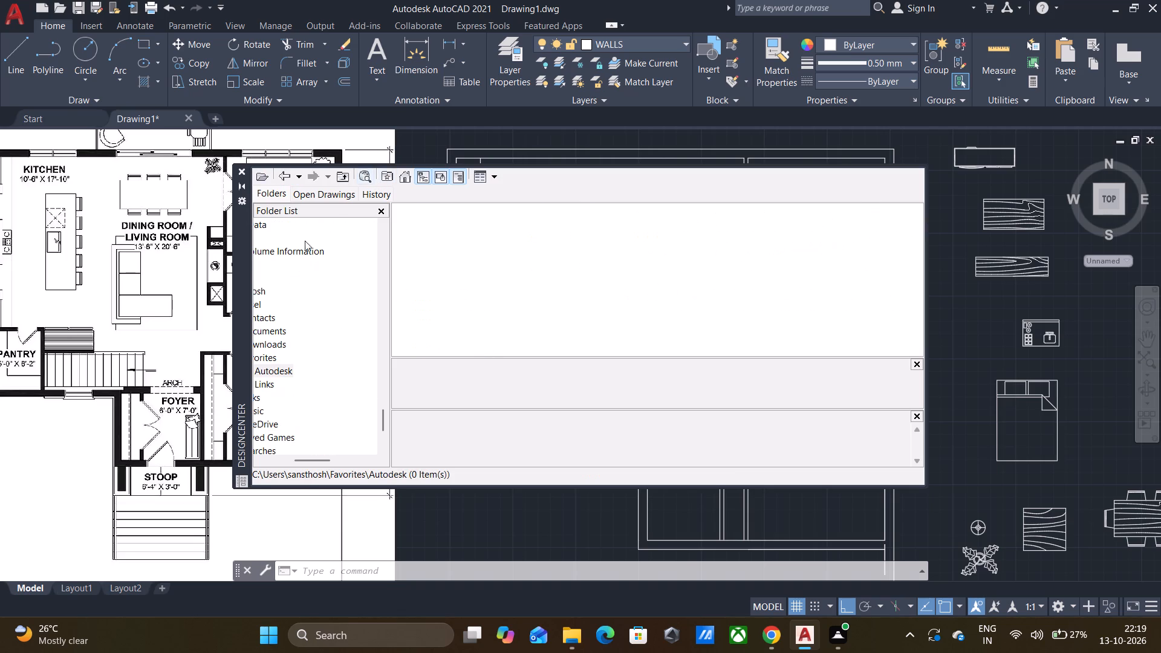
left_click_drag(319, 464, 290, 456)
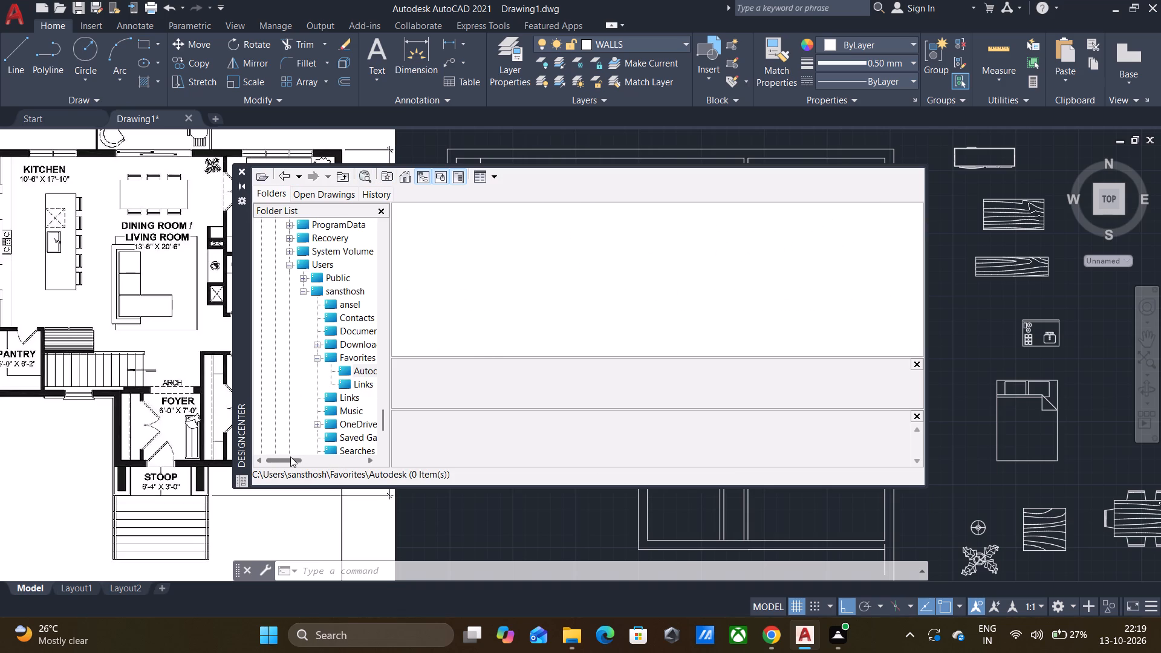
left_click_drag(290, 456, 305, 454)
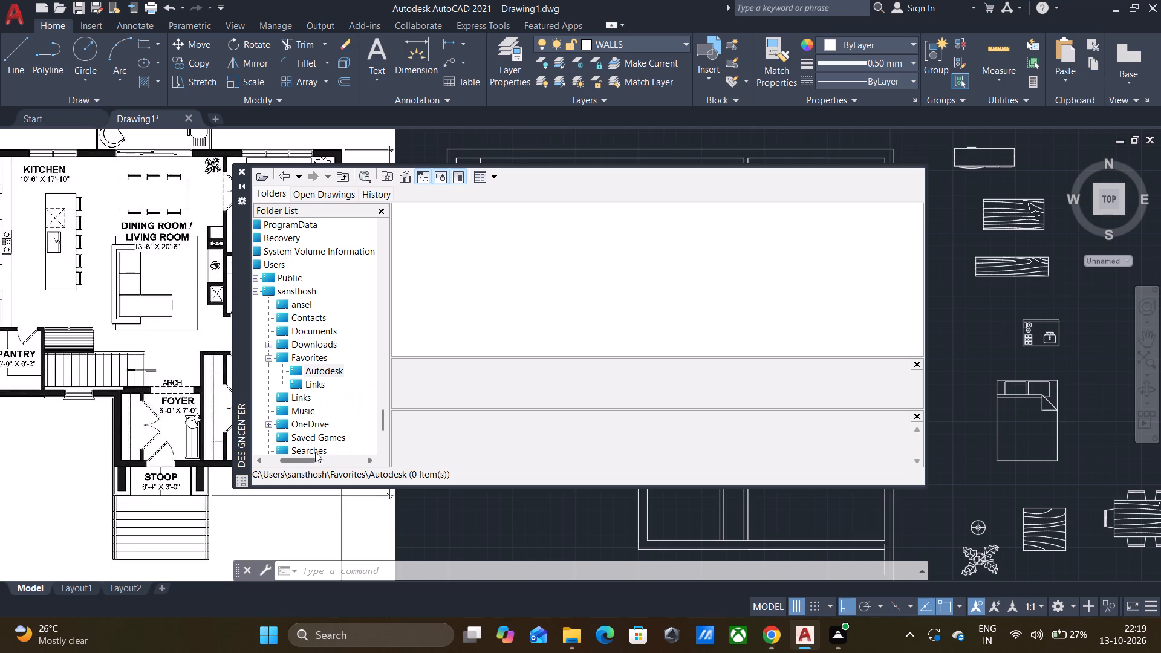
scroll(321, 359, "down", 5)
Open the block collection of House Designer.dwg from the DesignCenter sample folder.
scroll(321, 359, "up", 12)
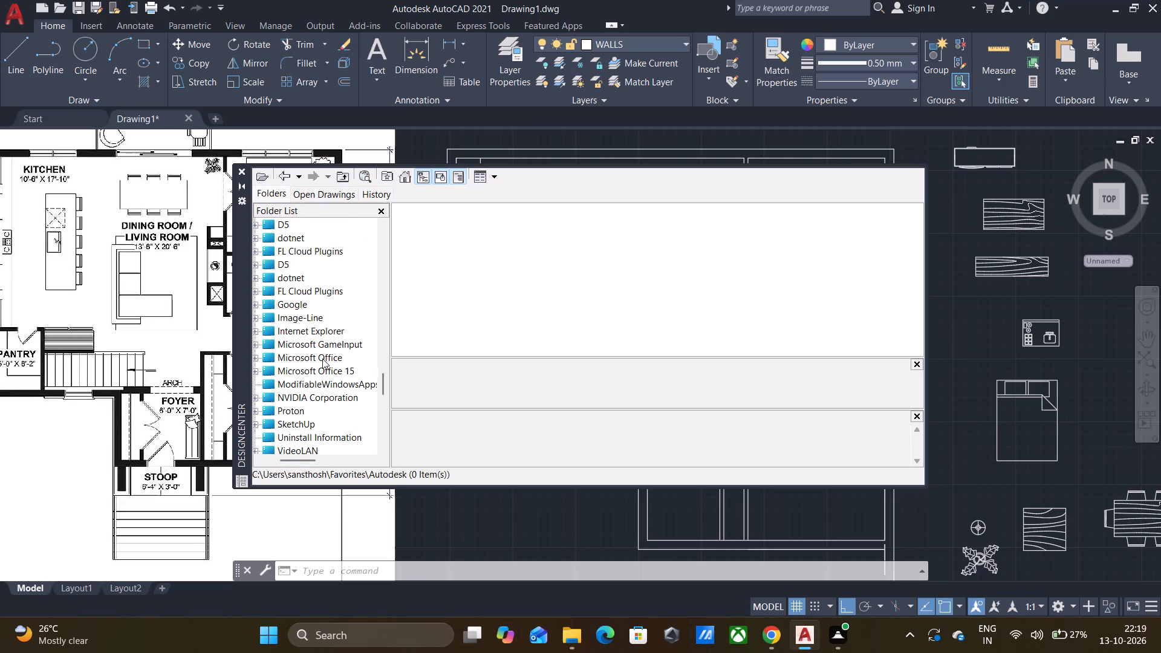
scroll(322, 359, "up", 10)
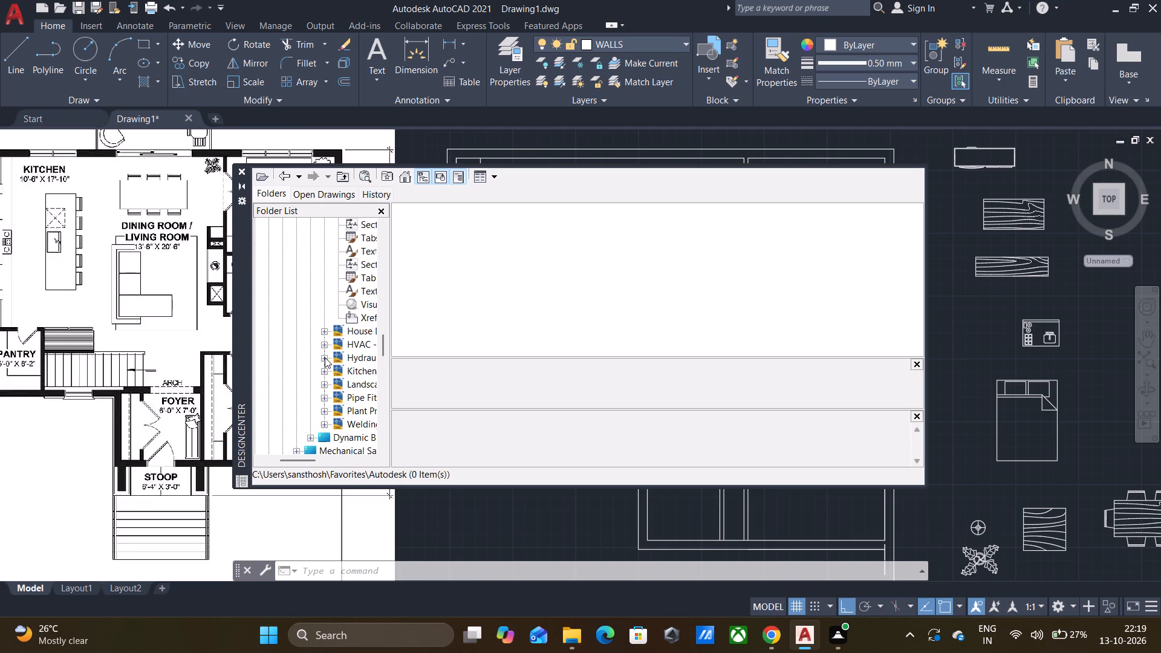
left_click_drag(305, 461, 305, 460)
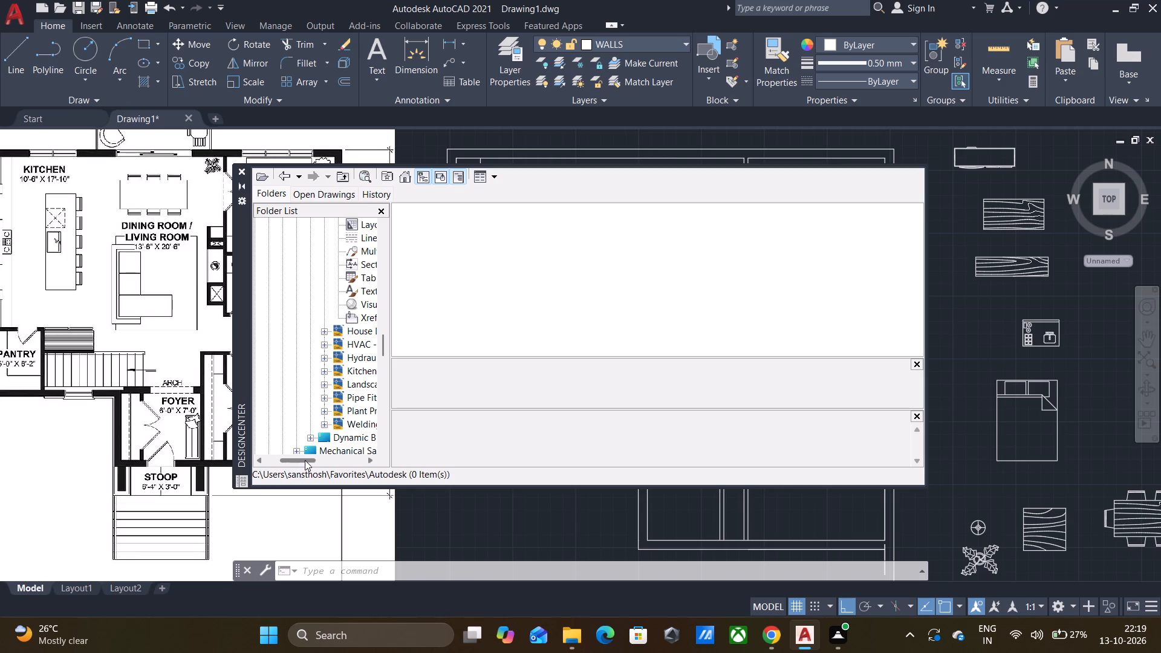
left_click_drag(305, 460, 316, 456)
scroll(331, 360, "up", 2)
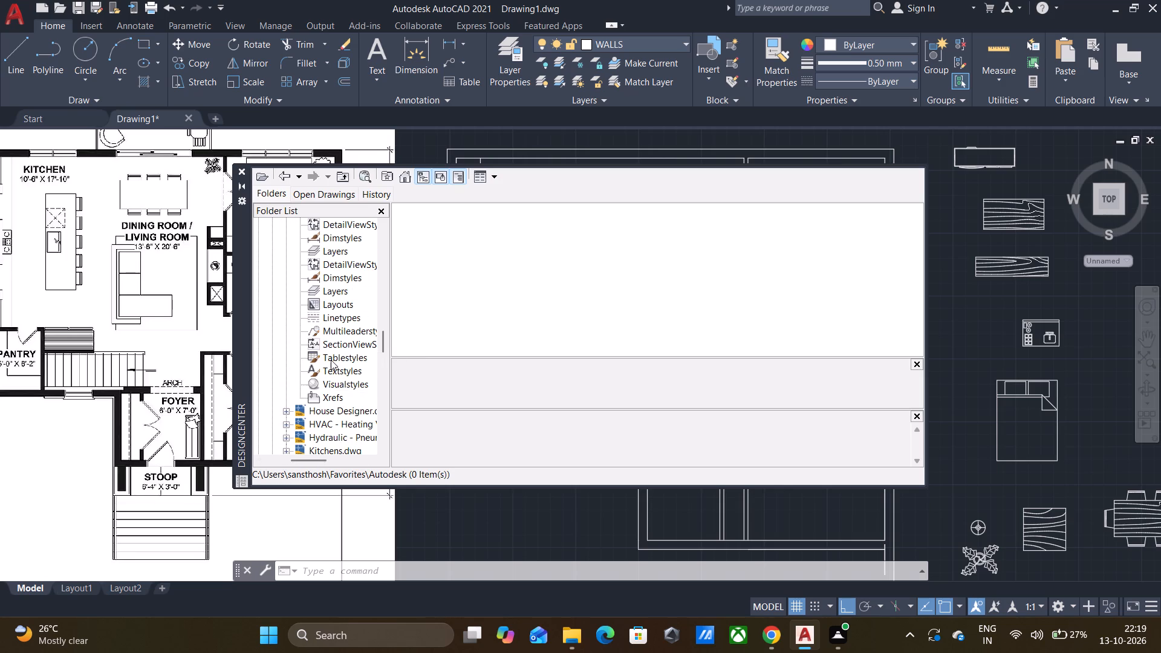
left_click(285, 237)
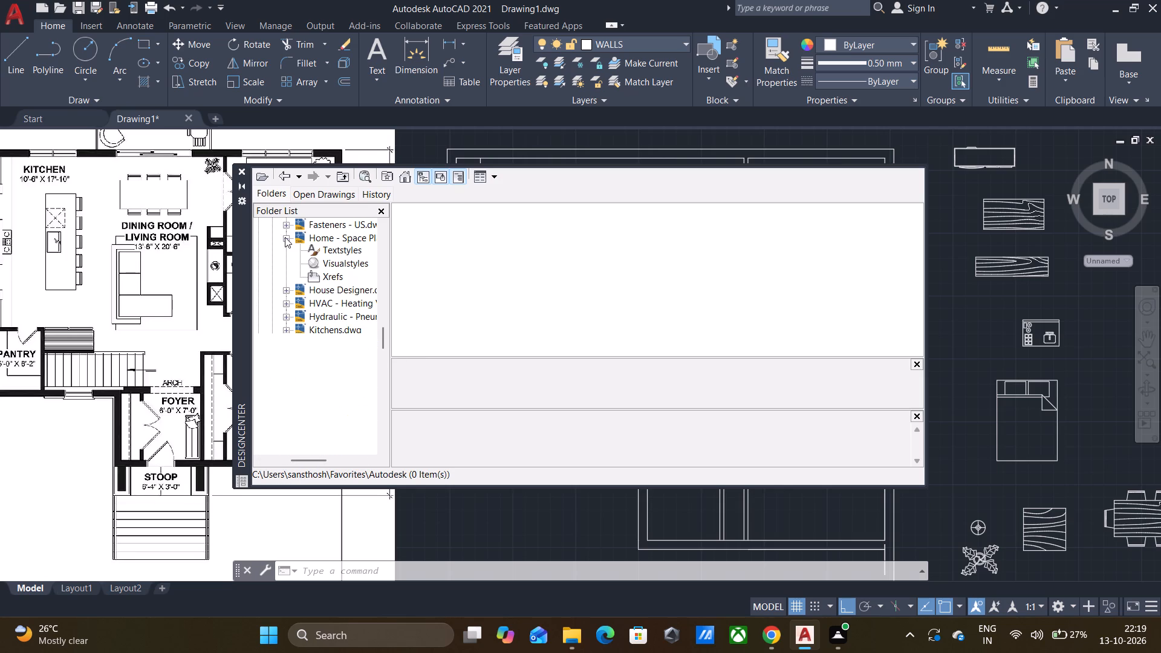
left_click(345, 249)
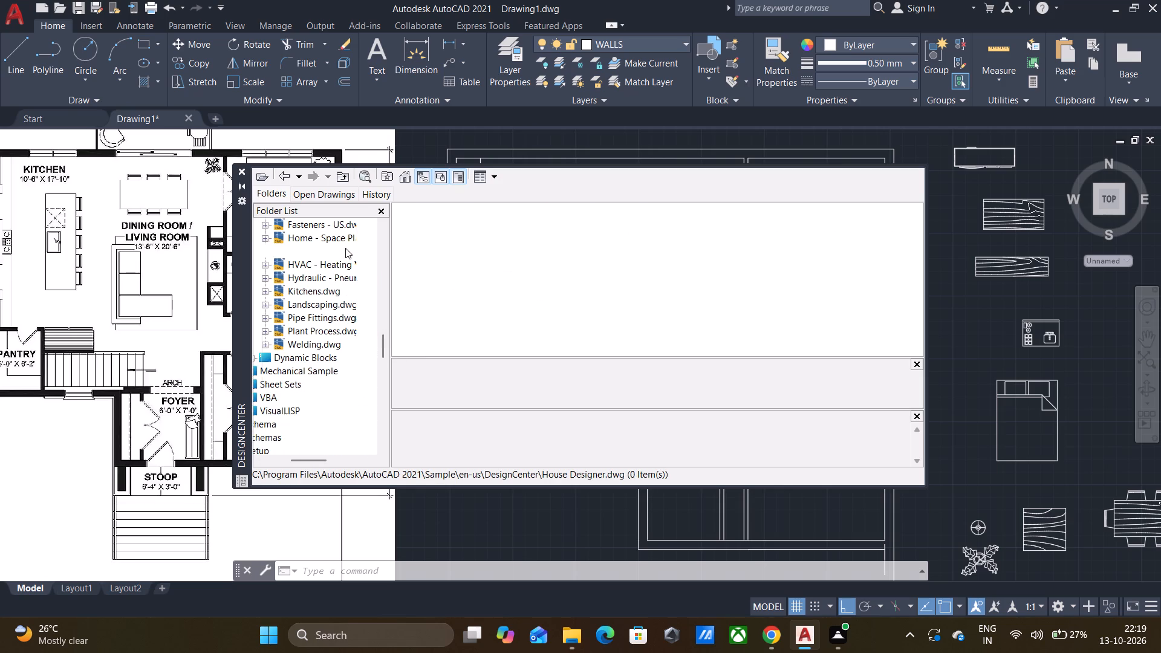
double_click(418, 228)
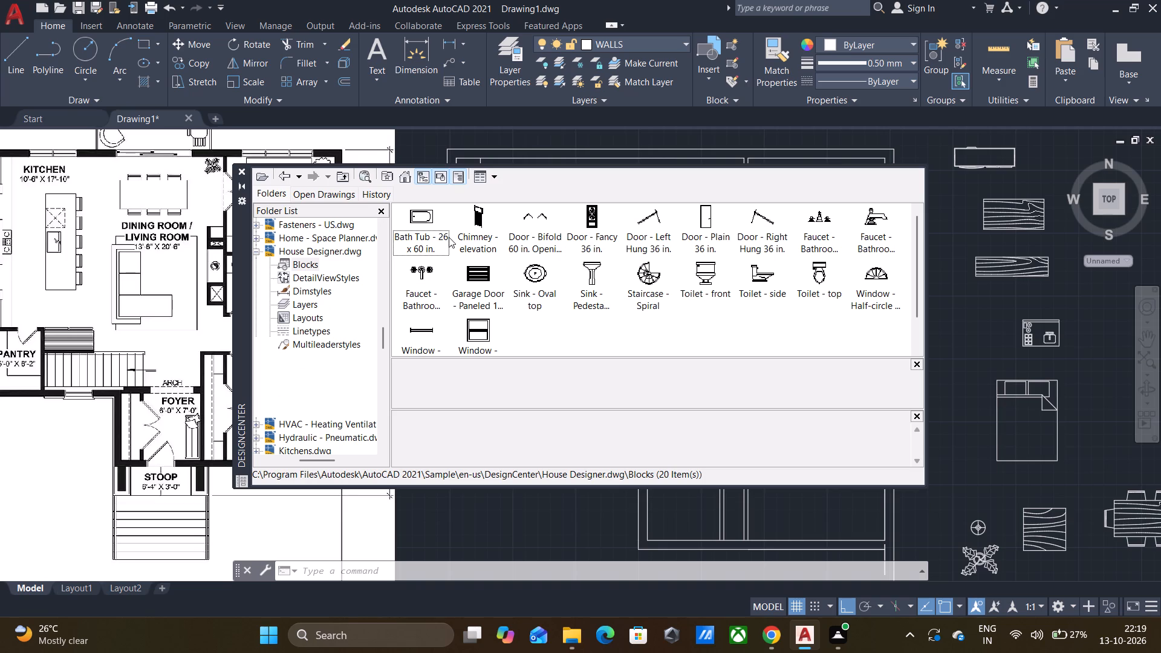
Insert the Bath Tub - 26 x 60 in., Sink - Oval top and Toilet - top blocks around the bed and wet bar, outside the plan.
left_click_drag(418, 225, 948, 318)
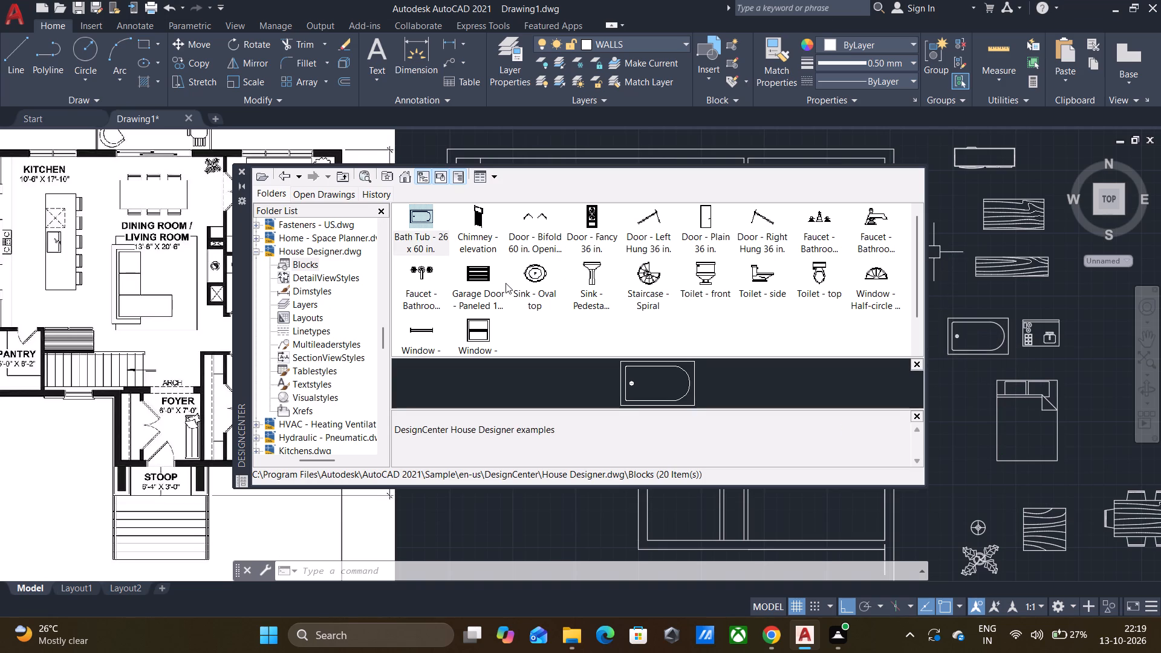
left_click_drag(530, 282, 961, 421)
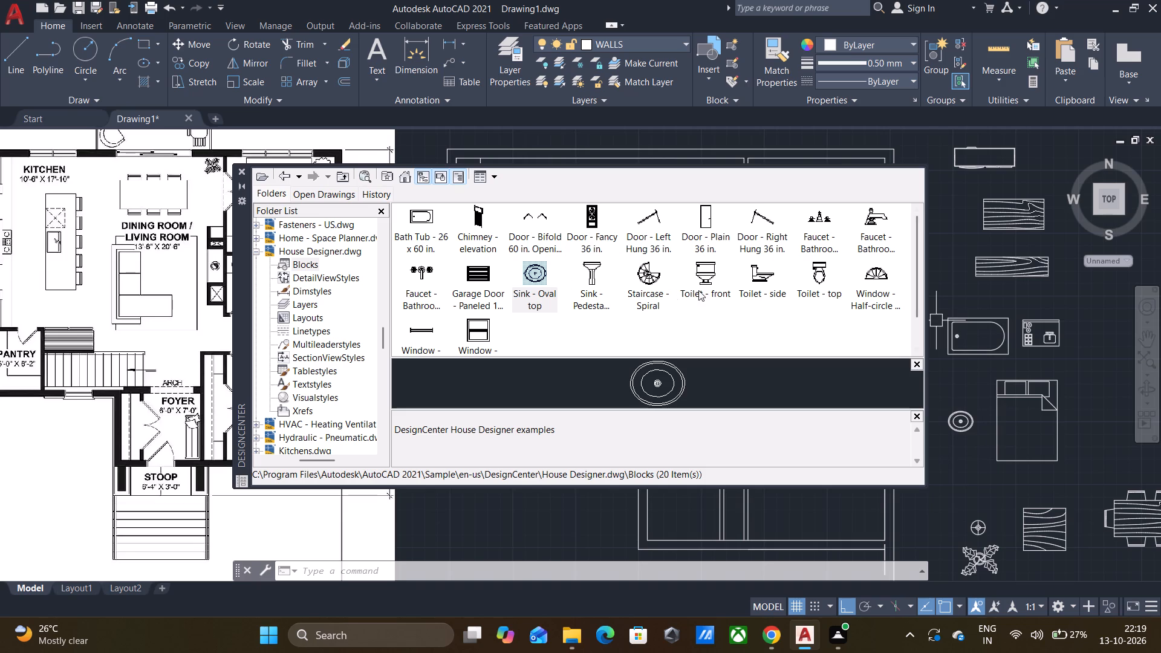
left_click_drag(815, 287, 1098, 370)
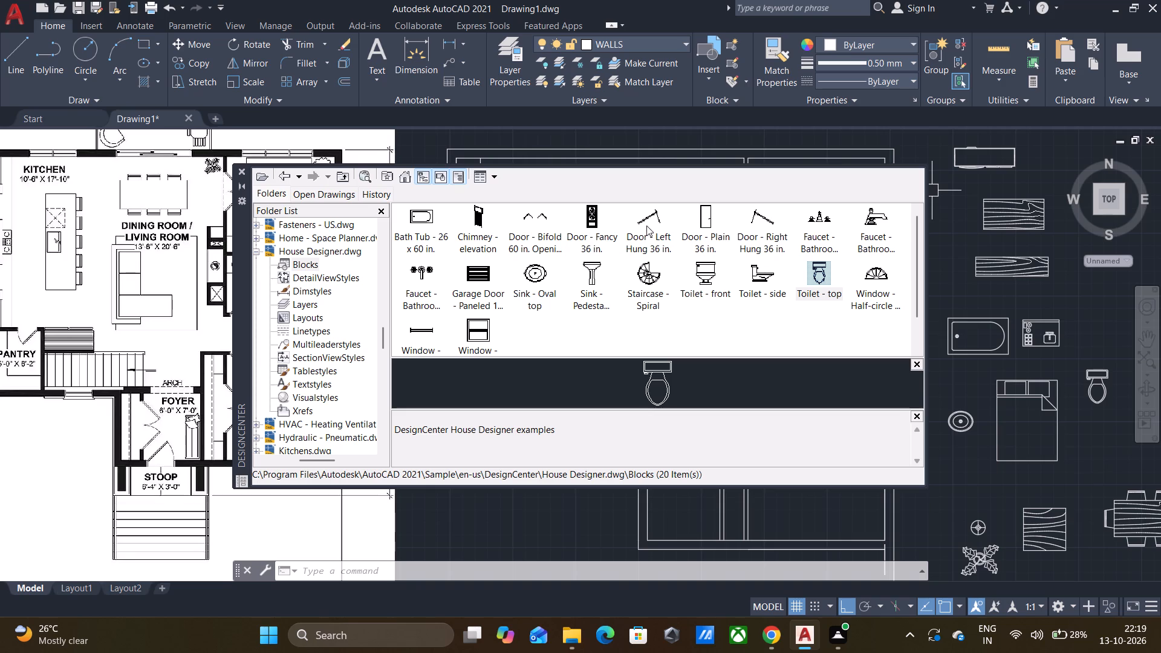
Insert the Door - Left Hung 36 in. and Faucet - Bathroom top blocks from House Designer.dwg outside the plan, near the wood-grained furniture.
left_click_drag(646, 223, 1024, 177)
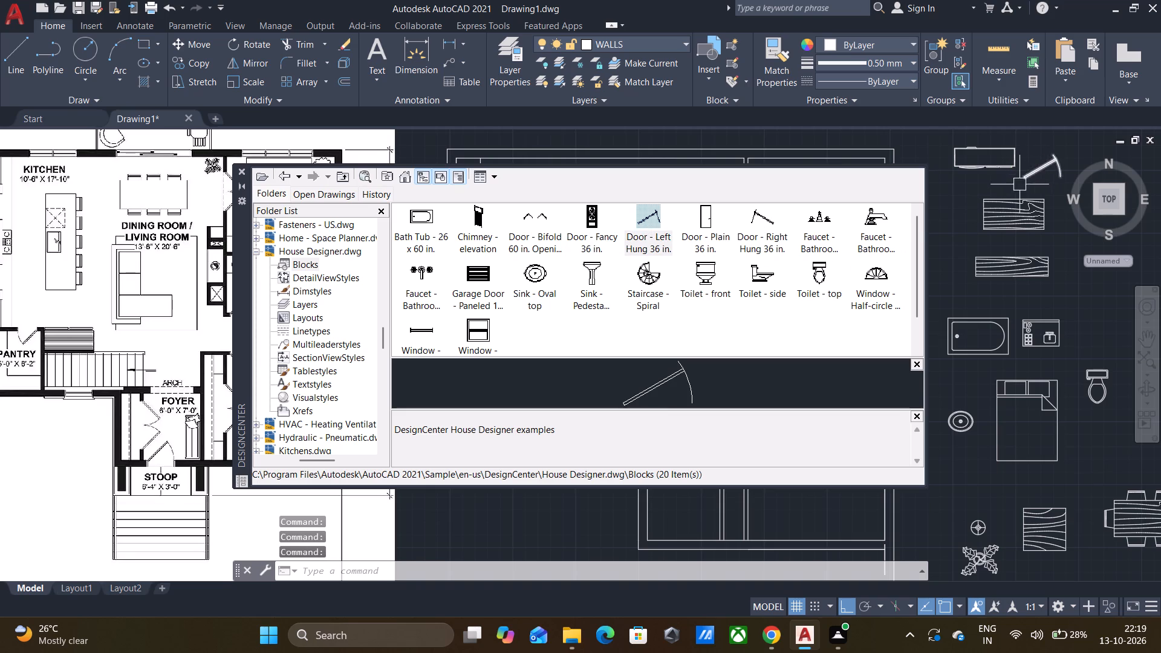
left_click(596, 230)
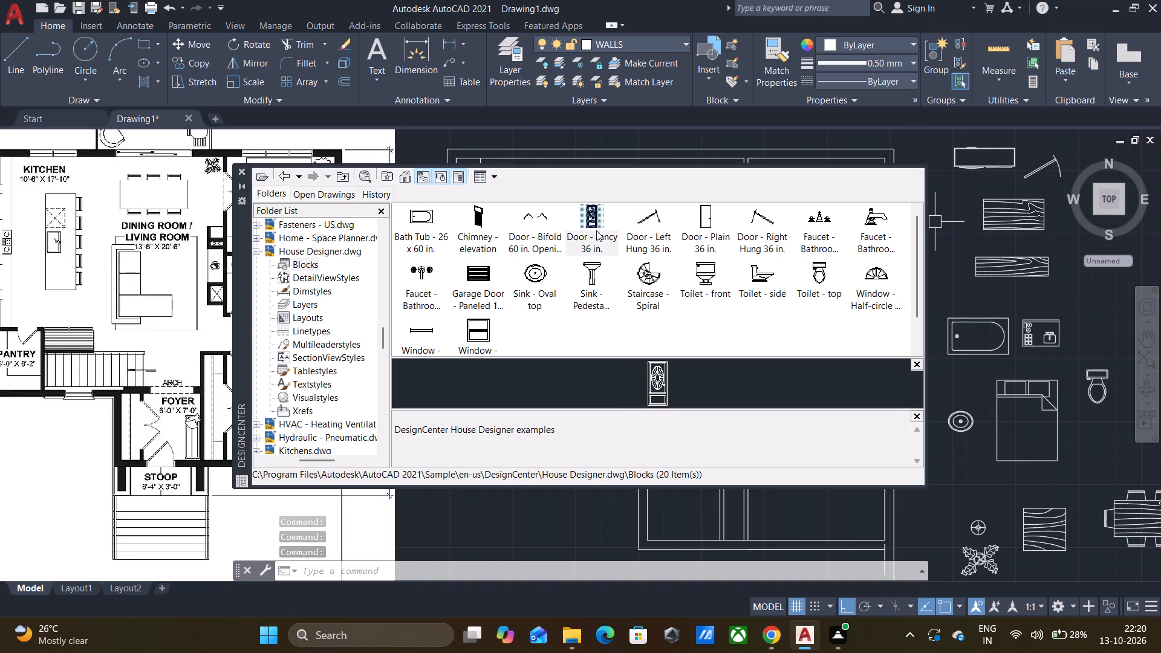
left_click(519, 223)
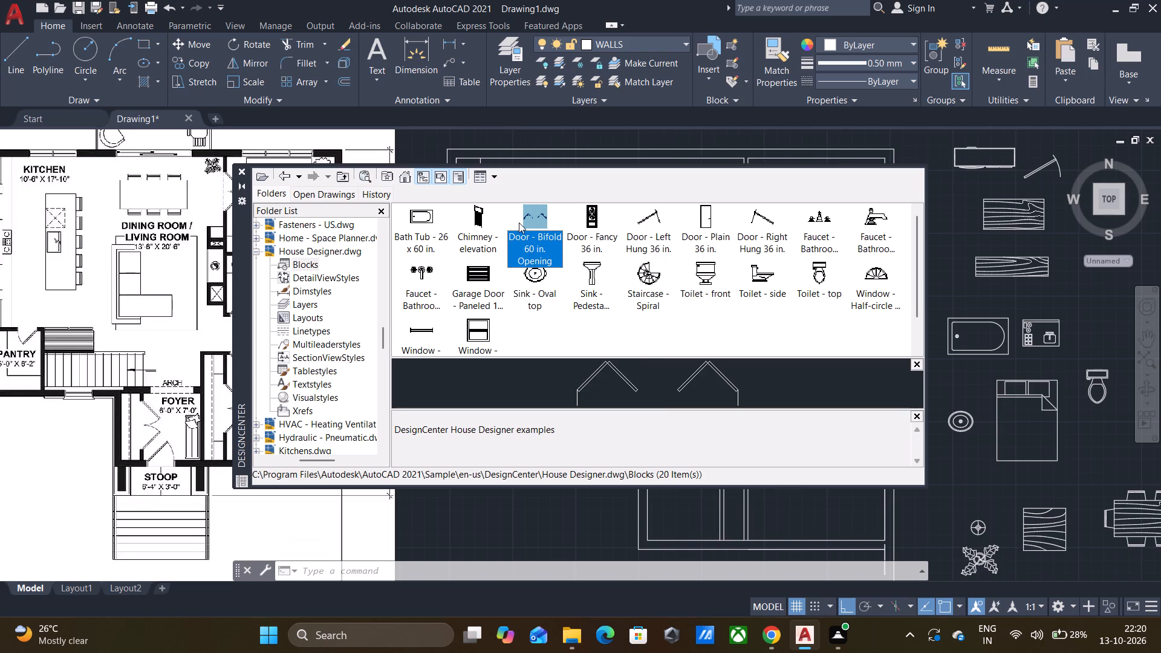
left_click(479, 218)
left_click(425, 225)
left_click(424, 270)
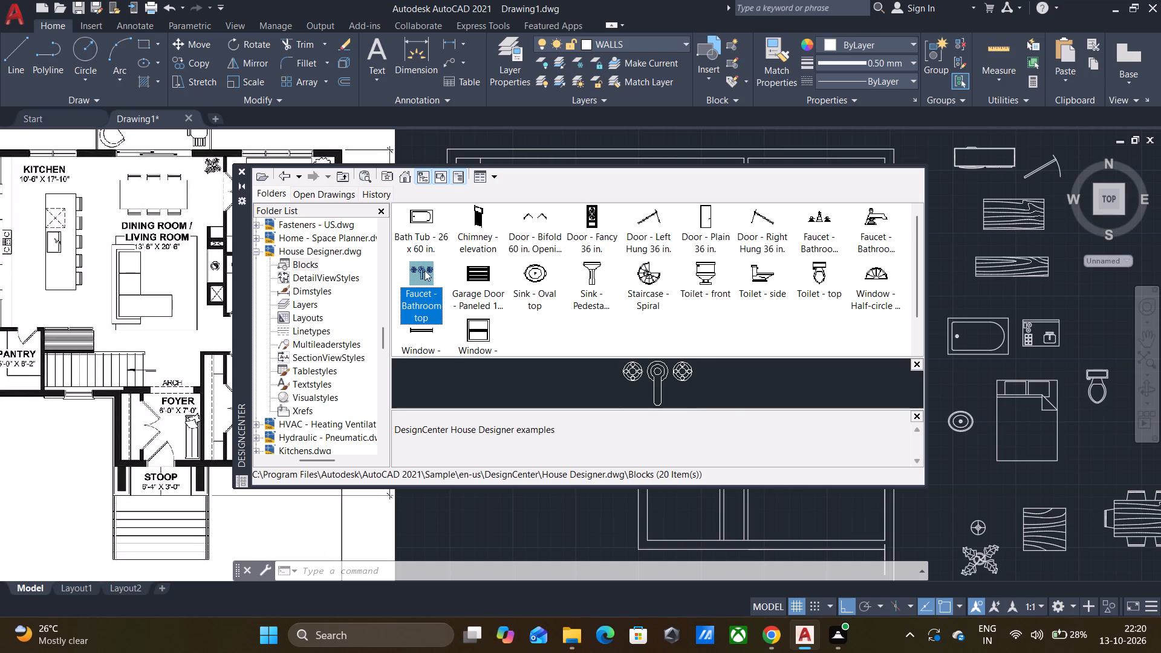
left_click_drag(423, 270, 972, 285)
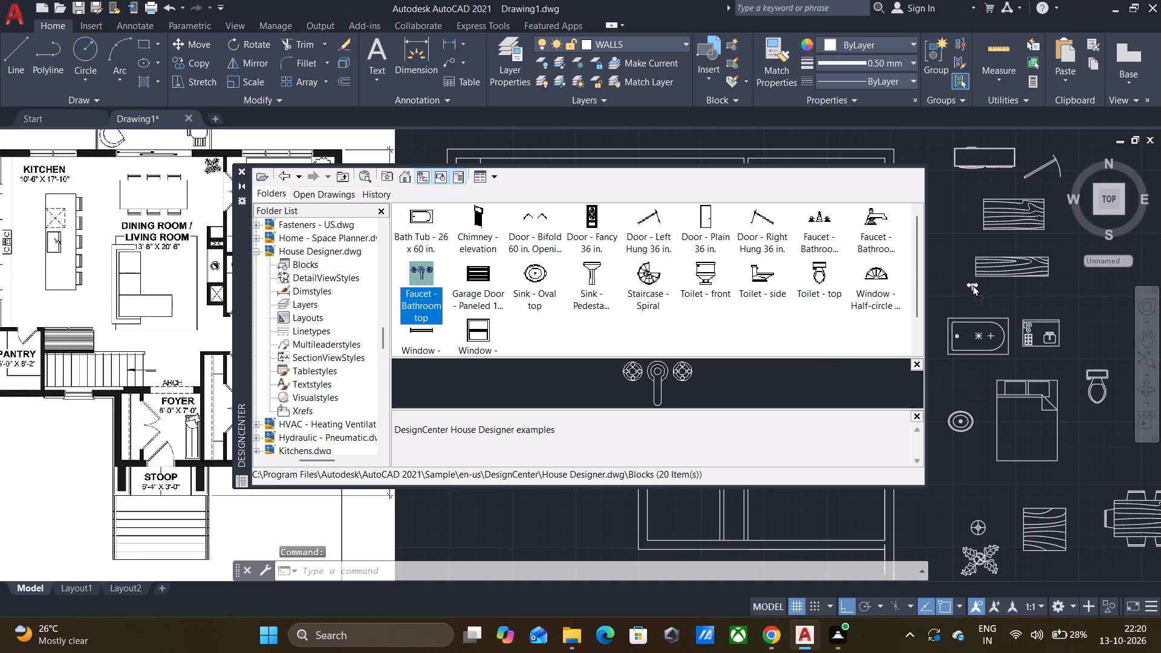
left_click_drag(972, 285, 949, 253)
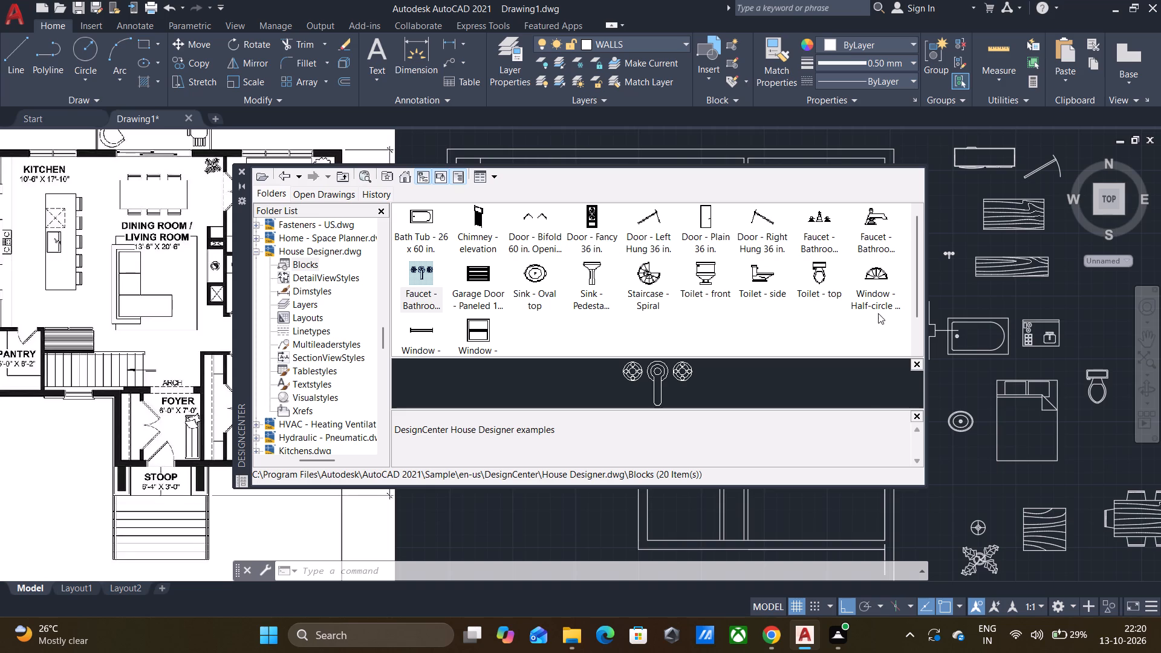
left_click(870, 229)
left_click(810, 223)
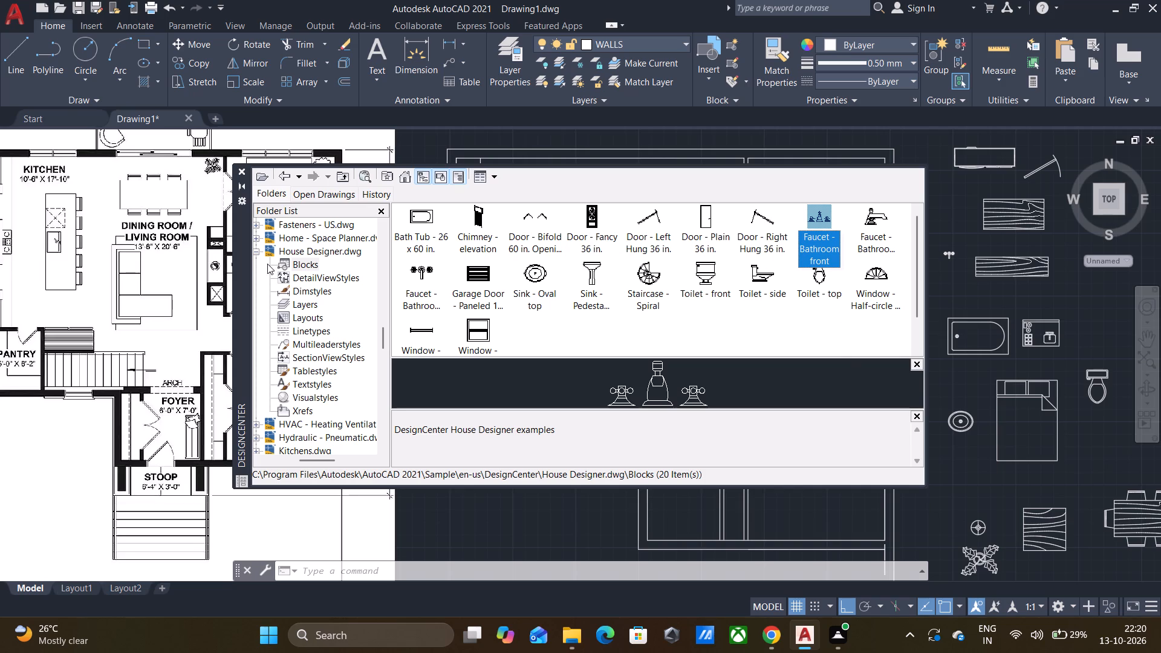
Check the blocks in Home - Space Planner.dwg, and collapse the House Designer.dwg and Fasteners - Metric.dwg entries in the folder tree.
left_click(255, 250)
left_click(327, 236)
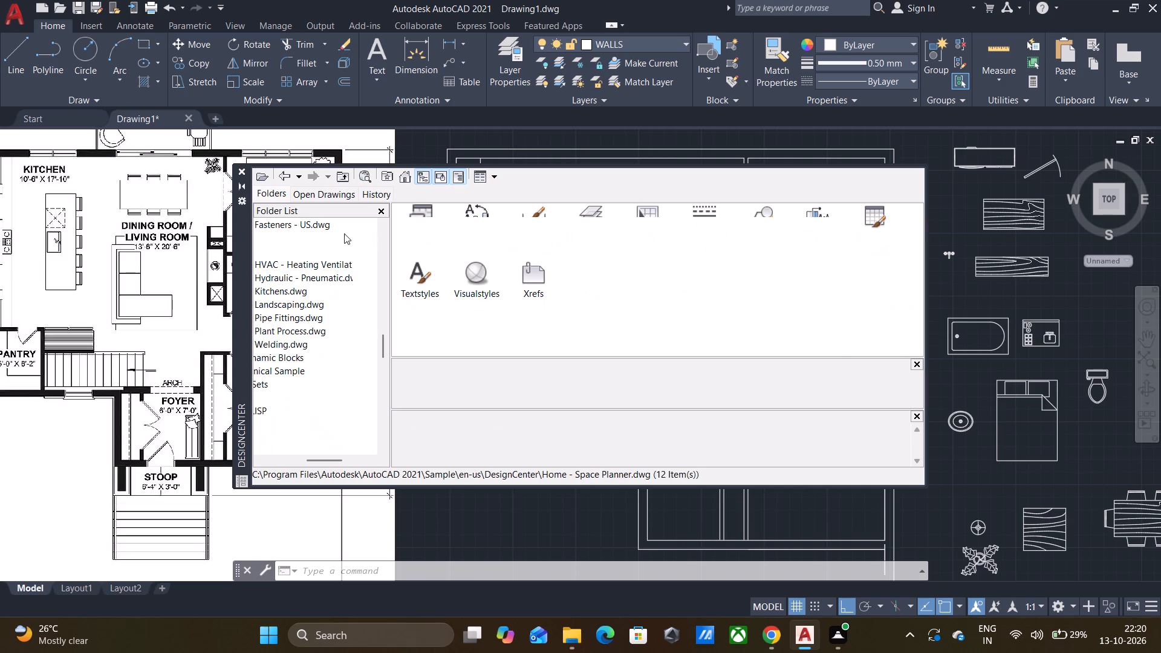
double_click(418, 217)
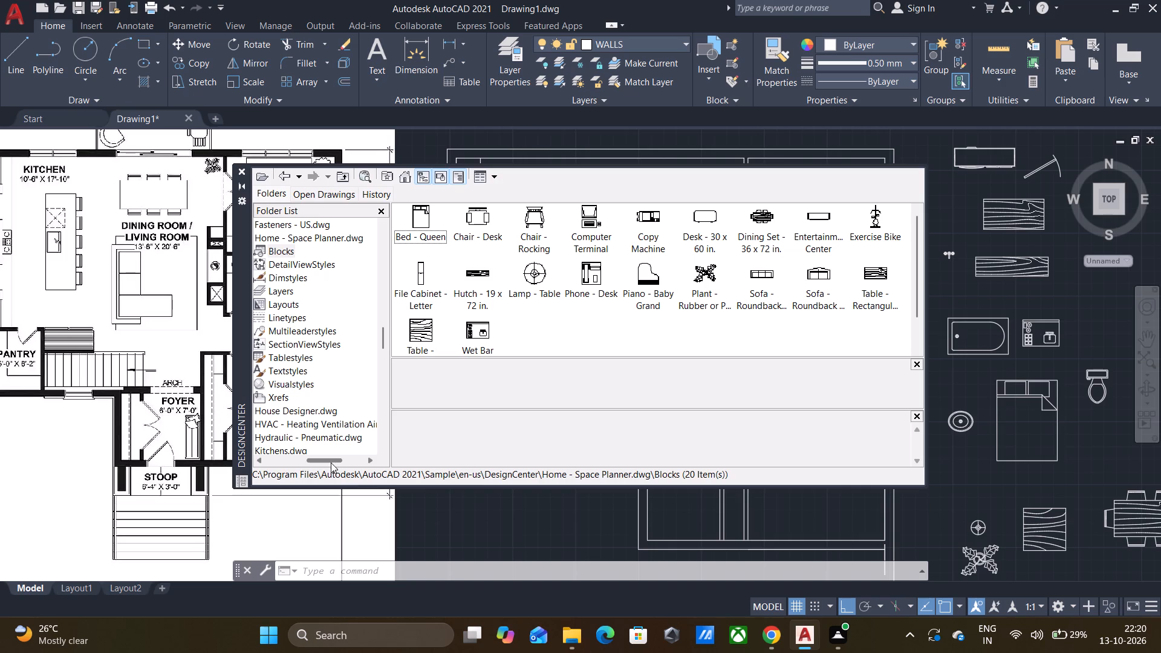
left_click_drag(331, 463, 317, 459)
left_click(273, 238)
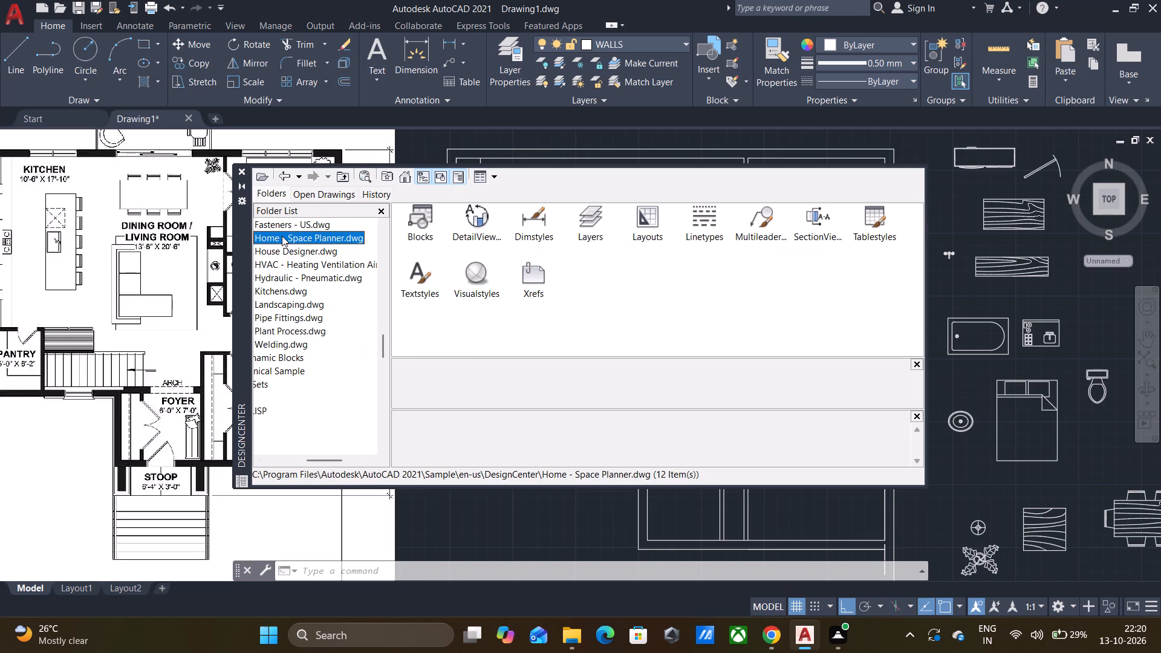
left_click_drag(331, 456, 311, 456)
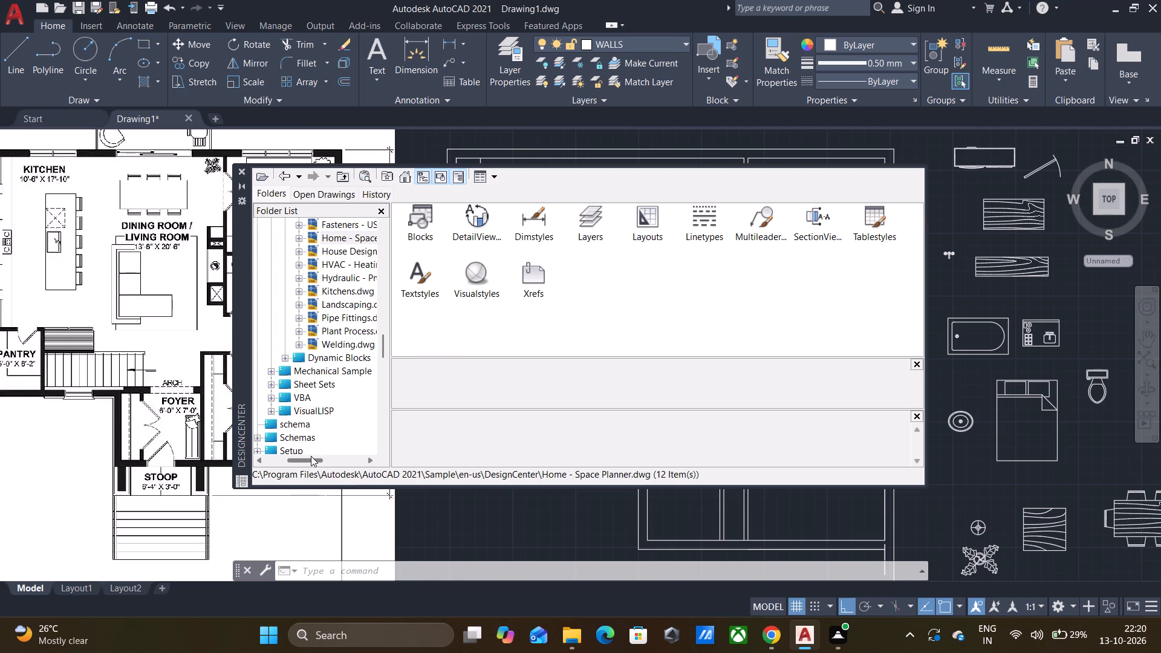
left_click_drag(311, 456, 310, 456)
scroll(307, 314, "up", 2)
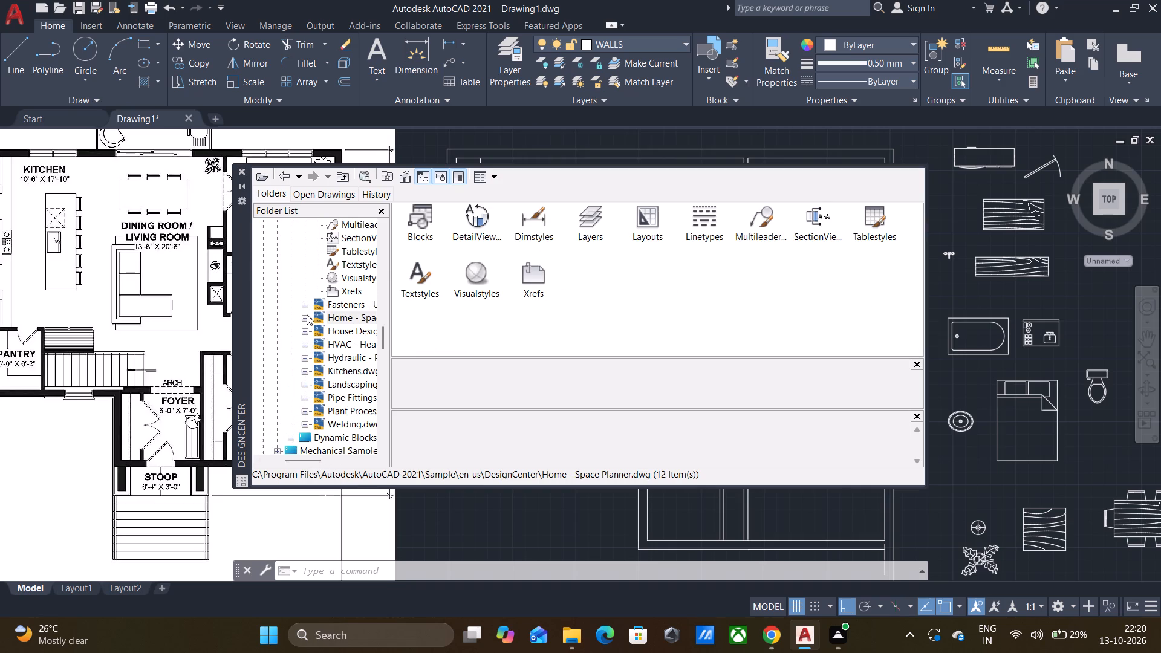
scroll(314, 309, "up", 4)
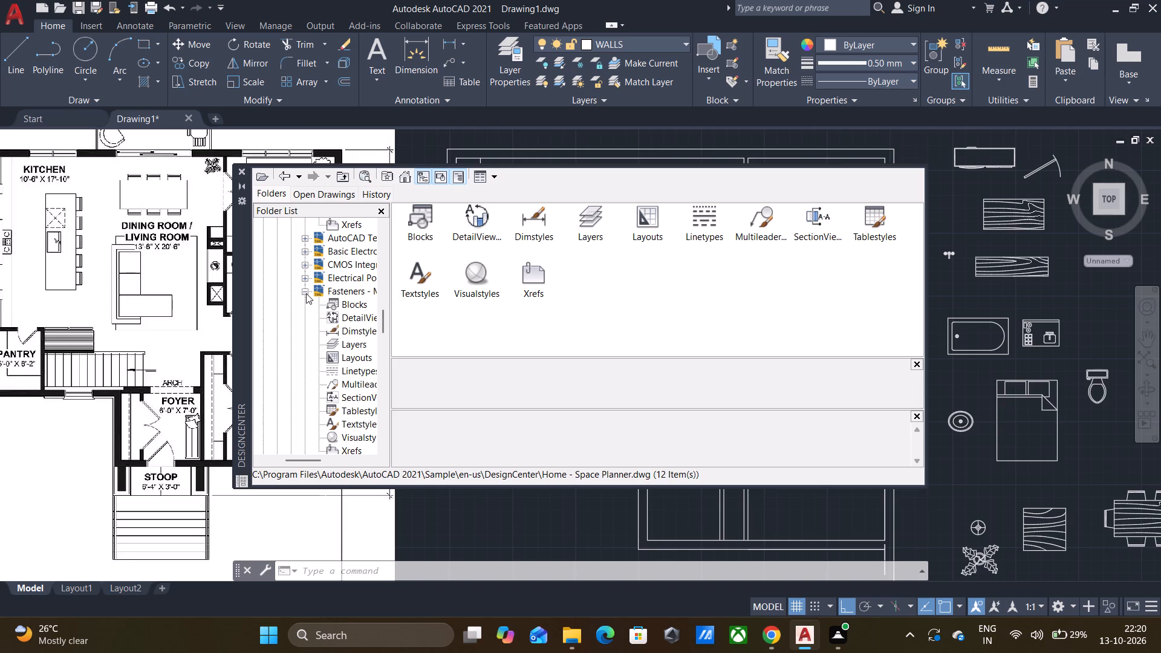
left_click(306, 293)
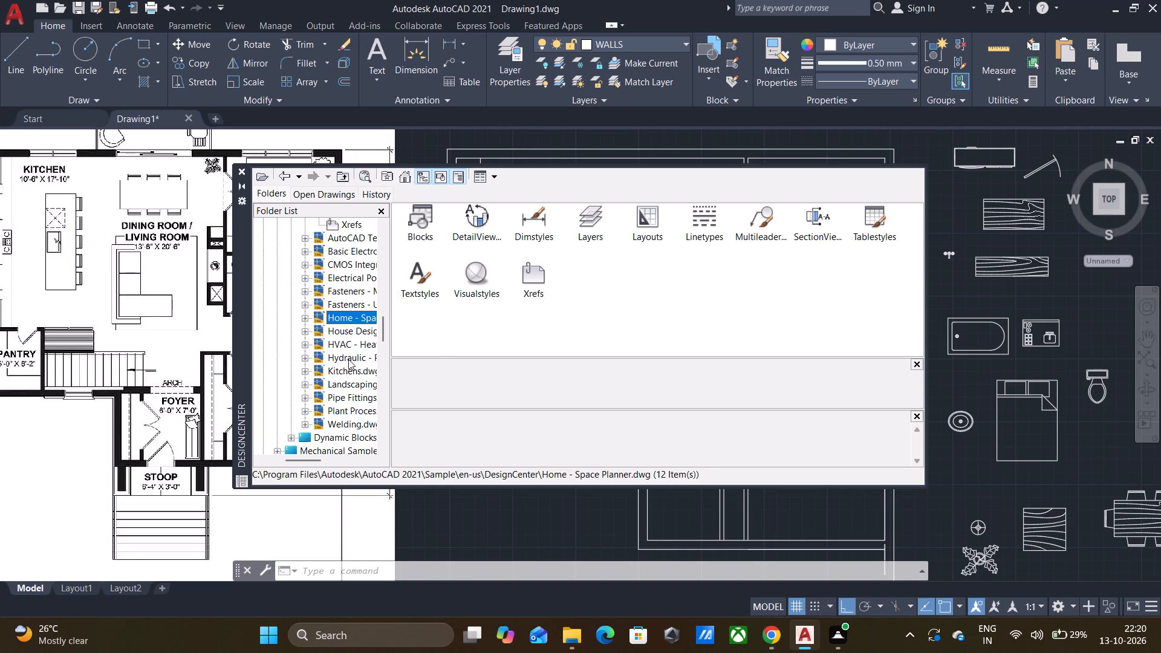
Check the blocks in the Hydraulic - Pneumatic.dwg sample drawing.
left_click(348, 359)
double_click(424, 237)
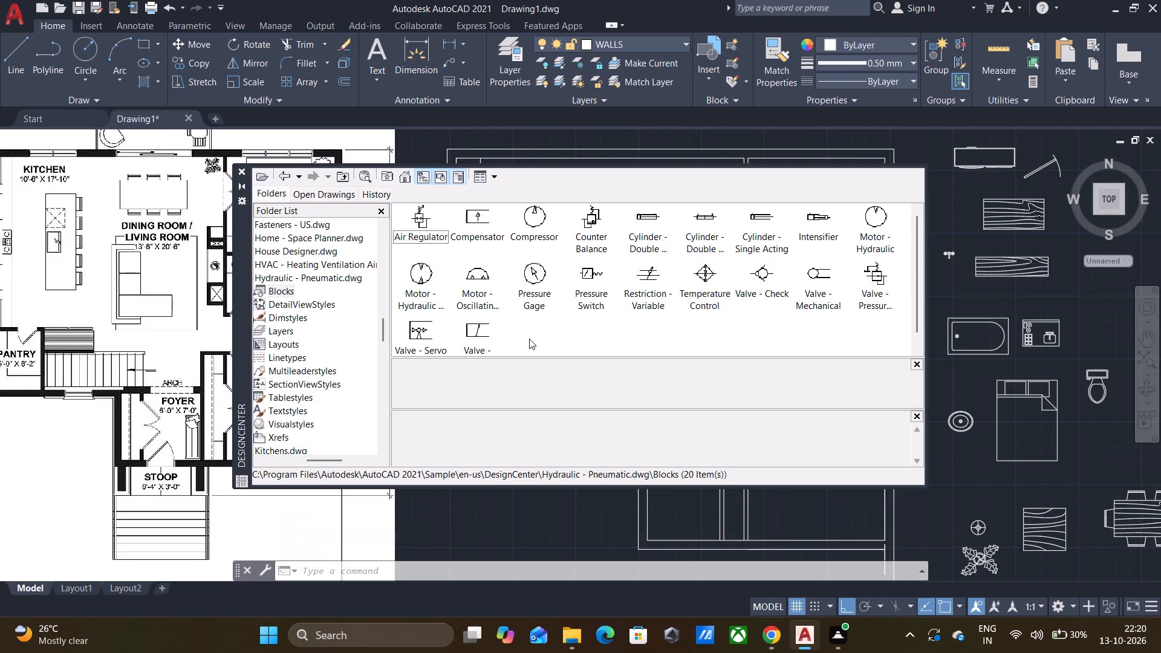
left_click(276, 175)
scroll(264, 316, "up", 3)
scroll(271, 313, "down", 4)
Open the block collection of Kitchens.dwg from the DesignCenter sample folder.
left_click_drag(316, 456, 289, 467)
left_click(321, 236)
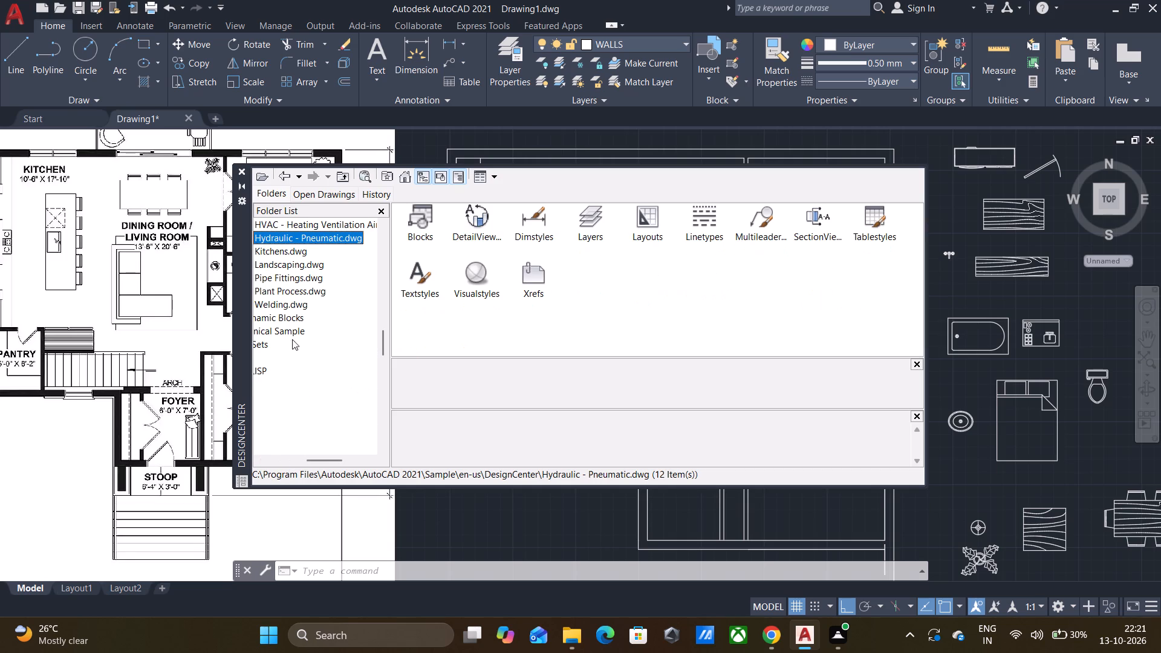
left_click_drag(311, 461, 289, 464)
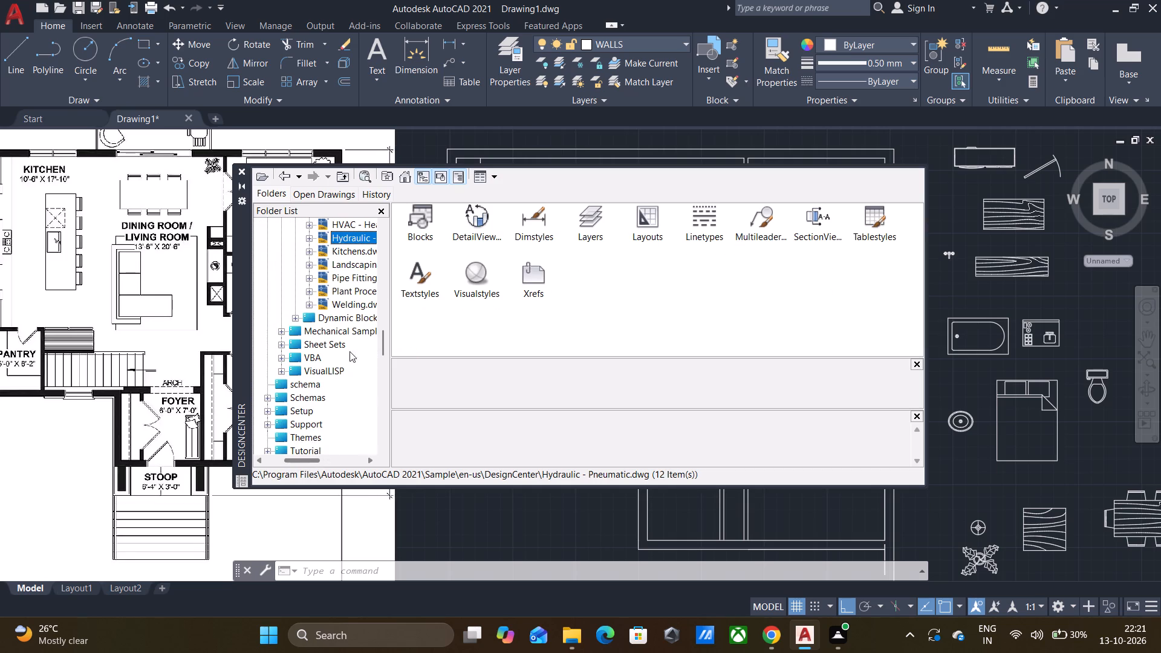
scroll(334, 271, "up", 1)
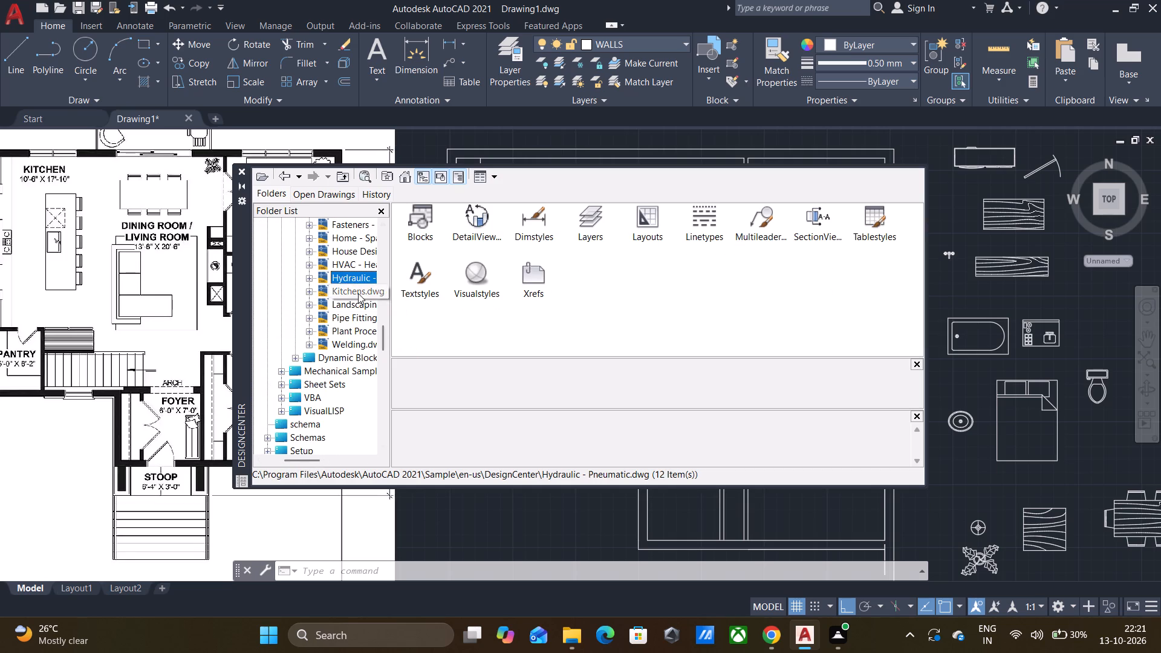
left_click(358, 293)
double_click(417, 226)
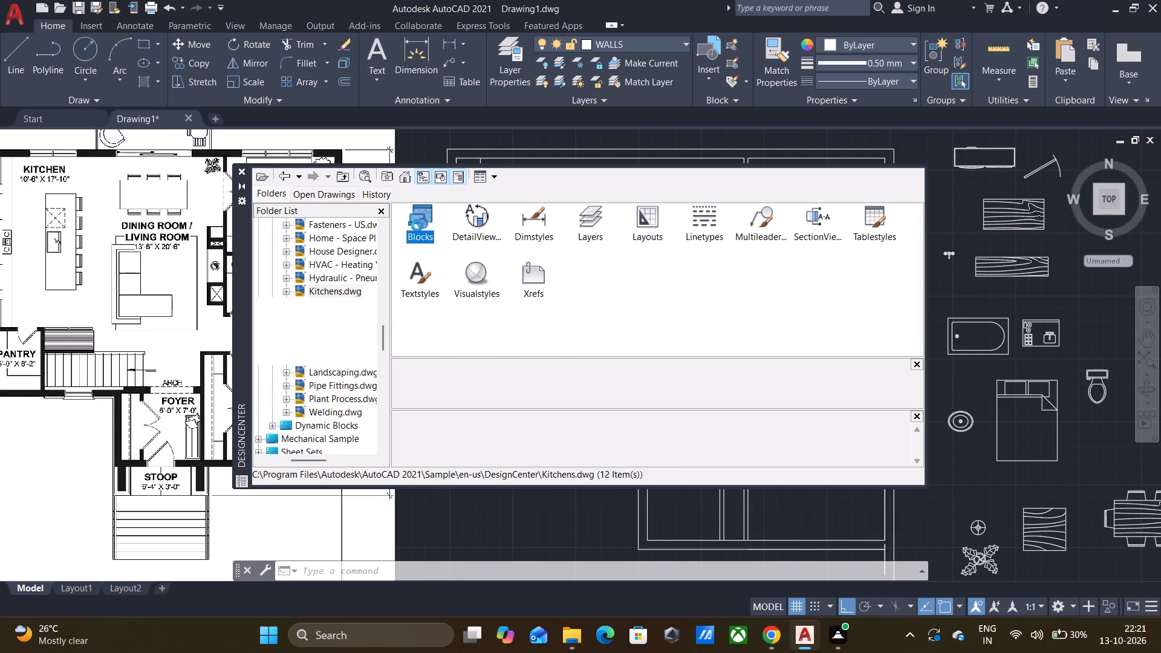
left_click(627, 340)
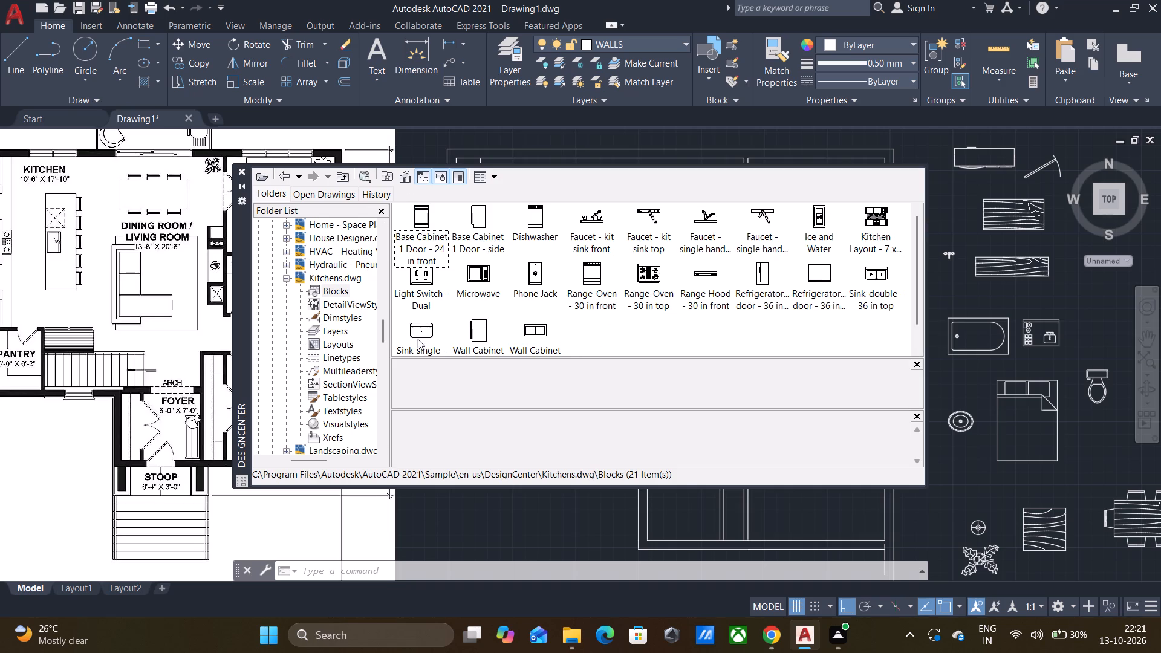
Insert the Sink-single and Sink-double - 36 in top blocks outside the plan, near its upper-right corner.
left_click_drag(418, 339, 951, 198)
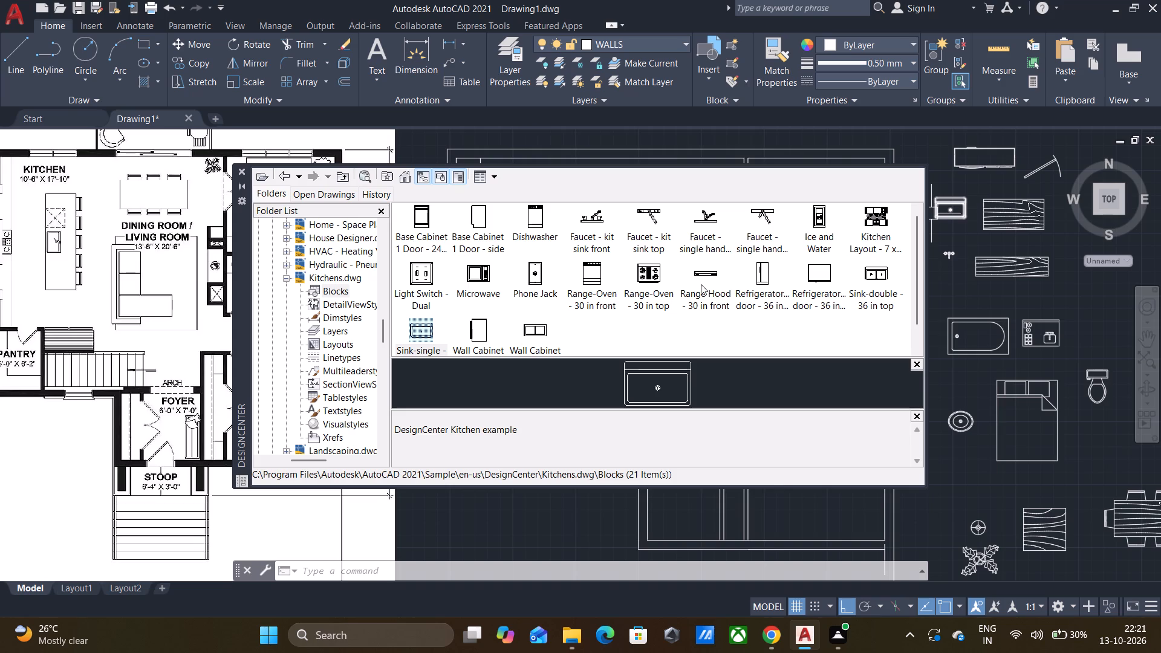
left_click_drag(871, 282, 938, 175)
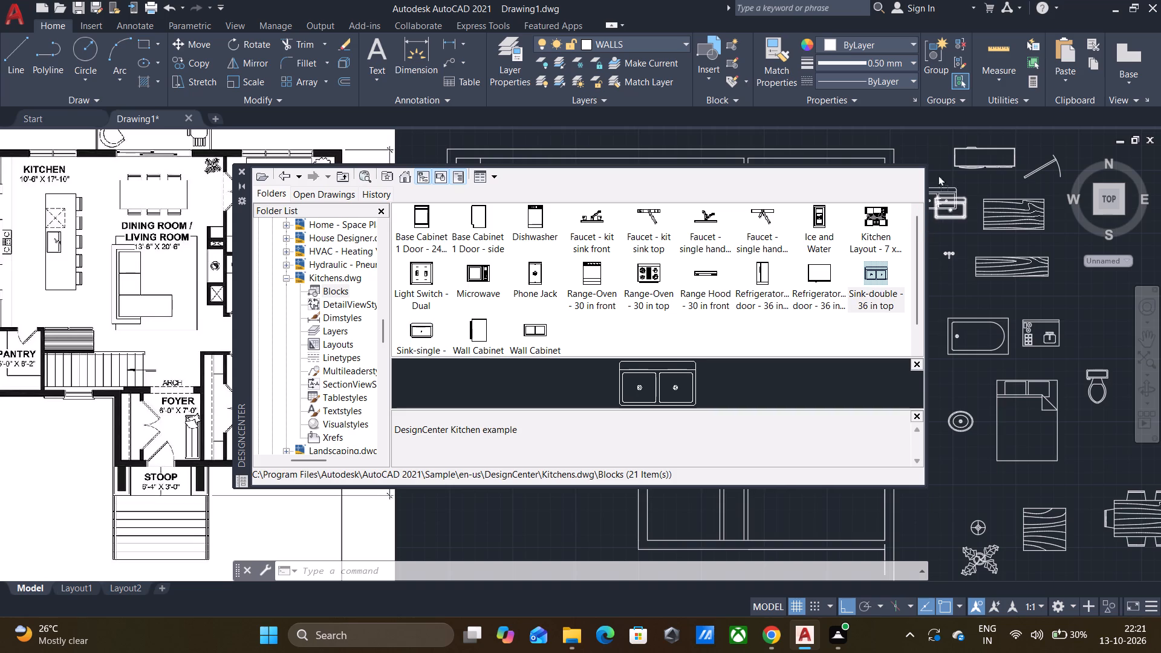
left_click_drag(938, 175, 925, 131)
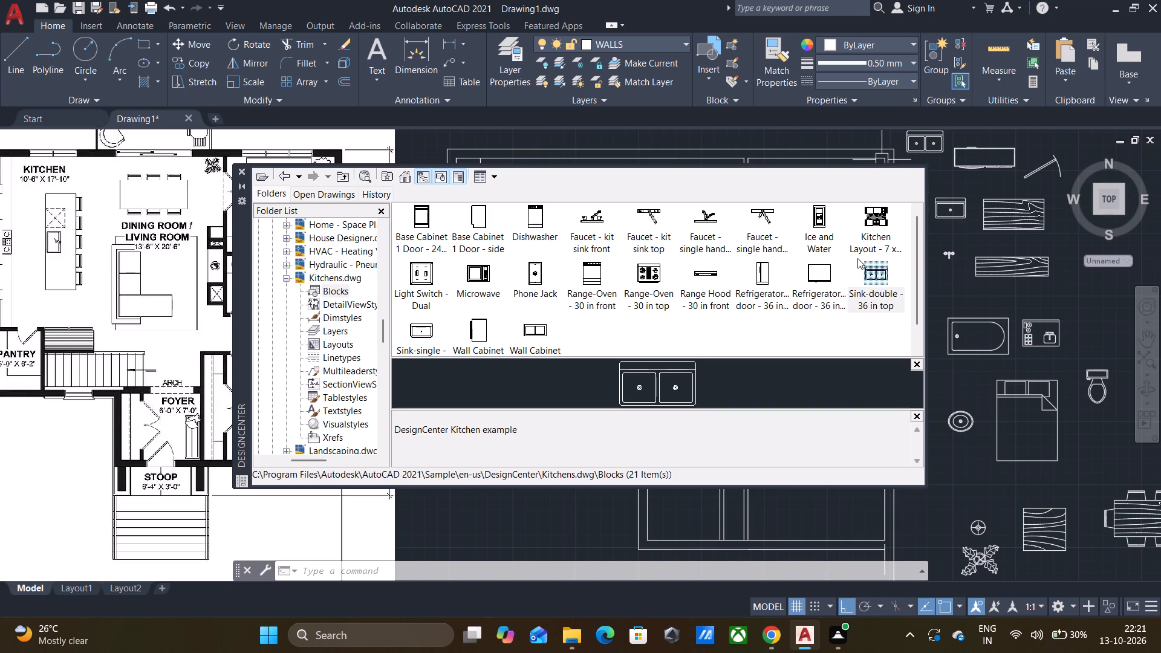
Insert the Faucet - single handle top and Dishwasher blocks above the toilet, outside the plan.
left_click(879, 224)
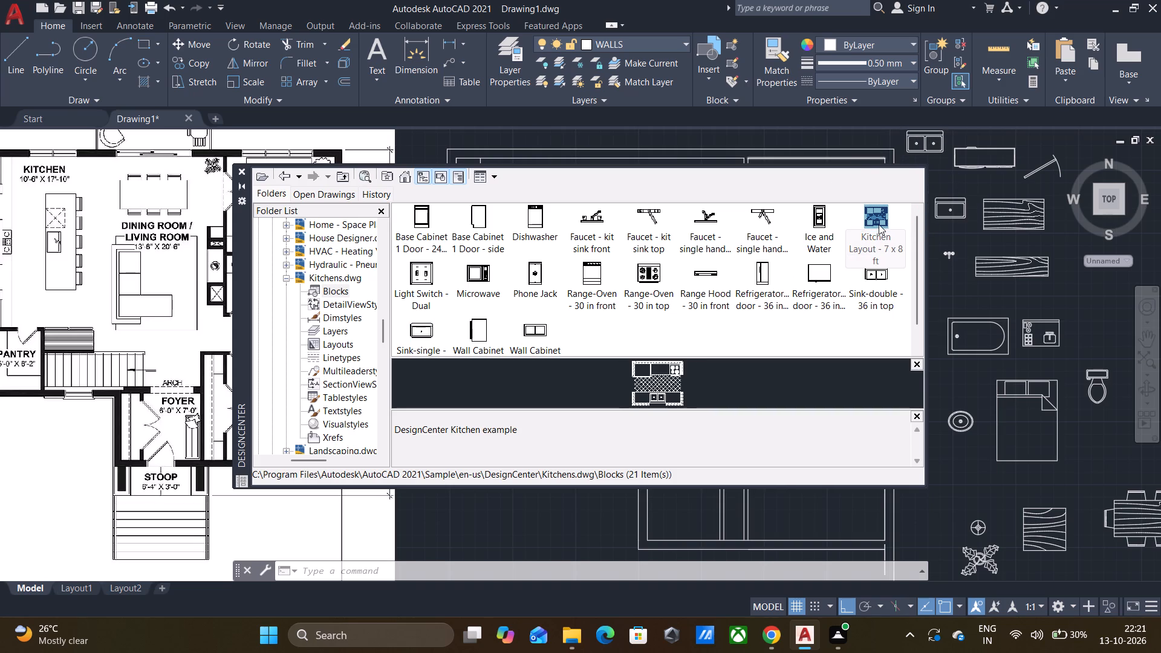
left_click(815, 224)
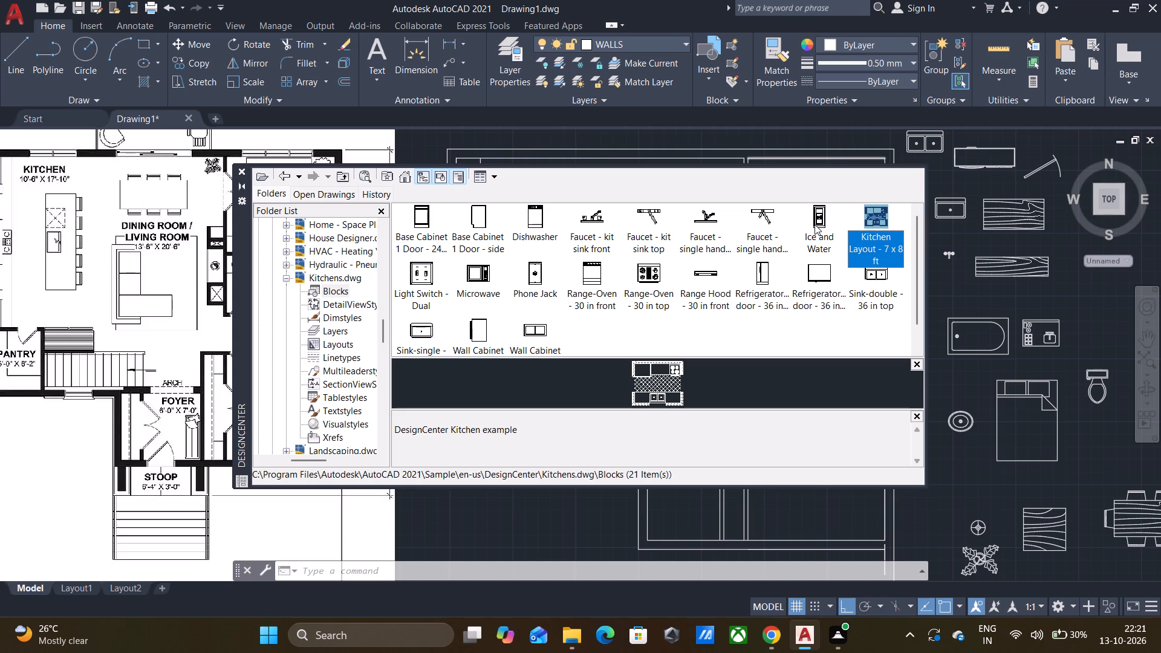
left_click(767, 226)
left_click_drag(766, 237, 990, 374)
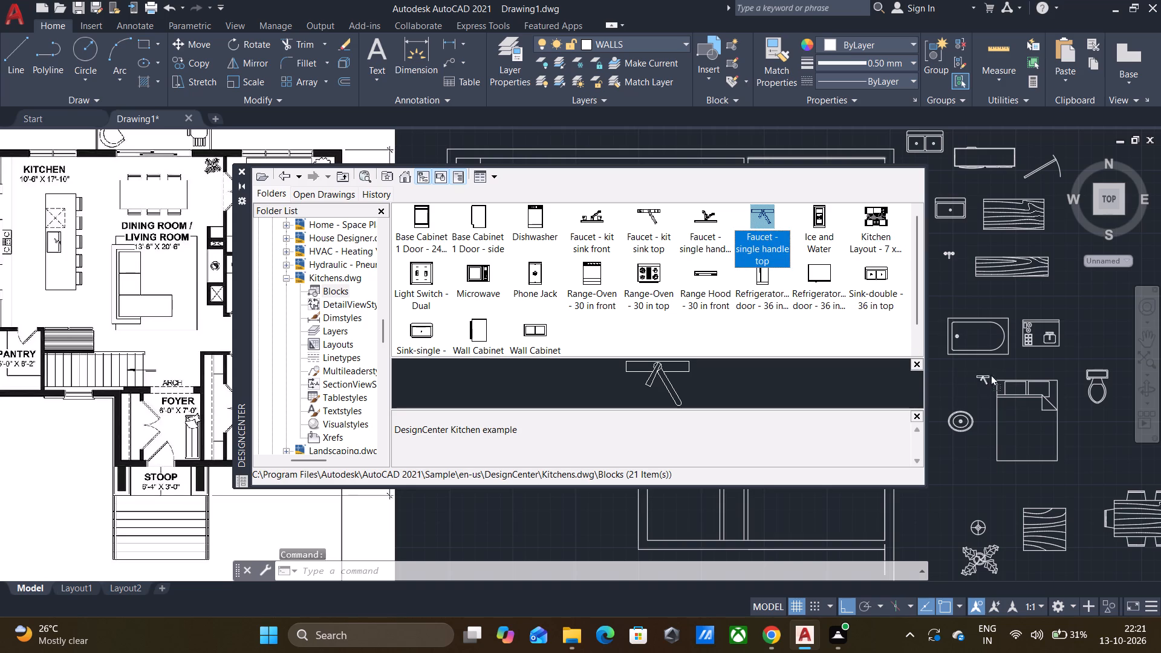
left_click_drag(990, 374, 1087, 316)
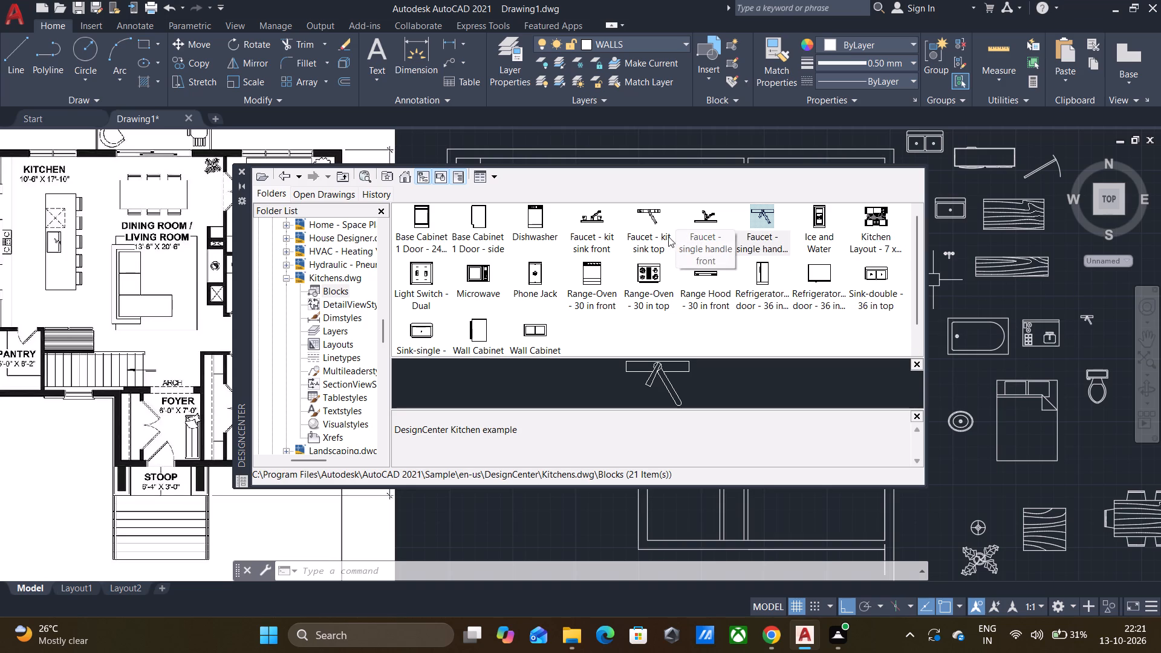
left_click(646, 219)
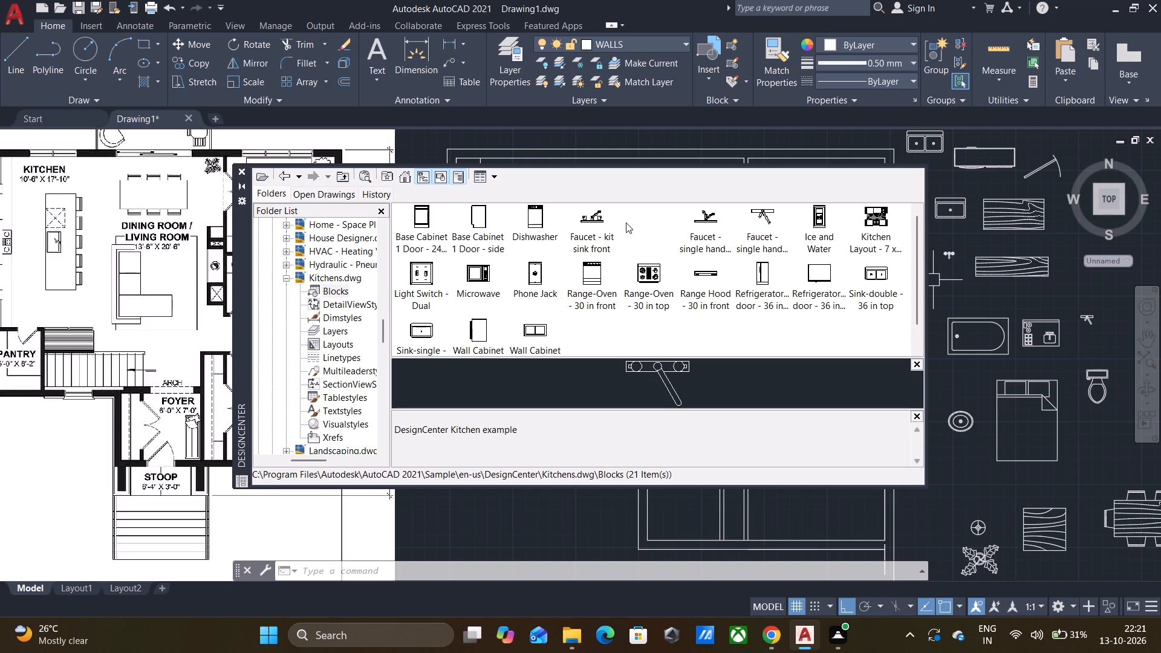
left_click(541, 222)
left_click_drag(539, 221, 1107, 352)
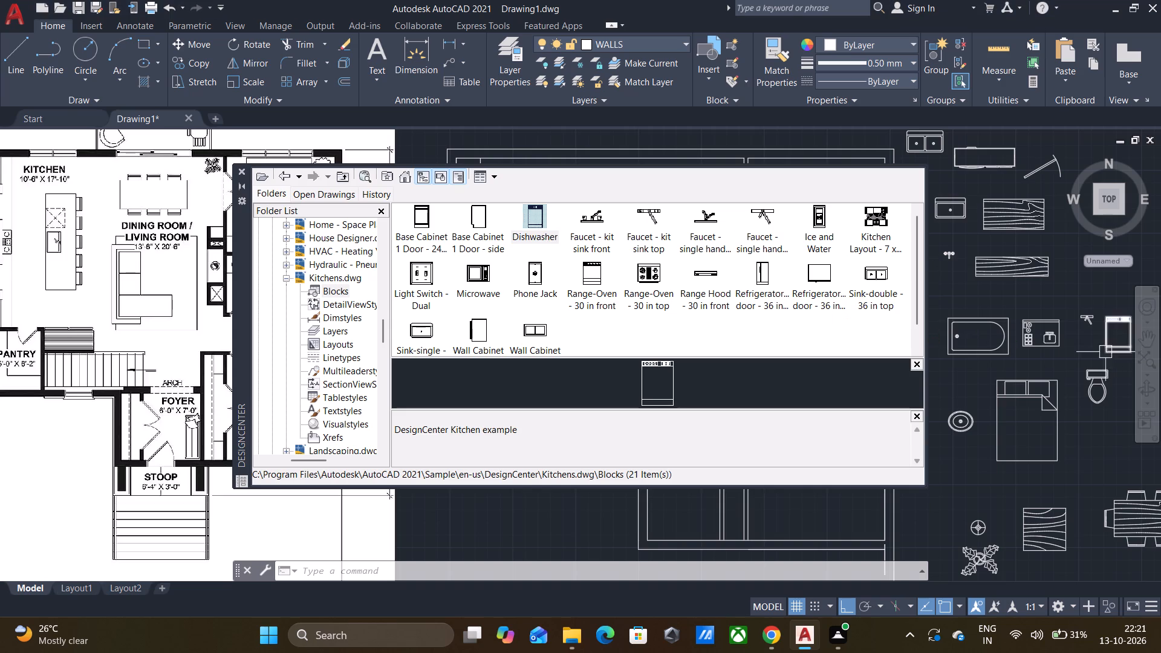
Insert the Range-Oven - 30 in top block from Kitchens.dwg outside the plan, below the oval washbasin.
left_click(469, 215)
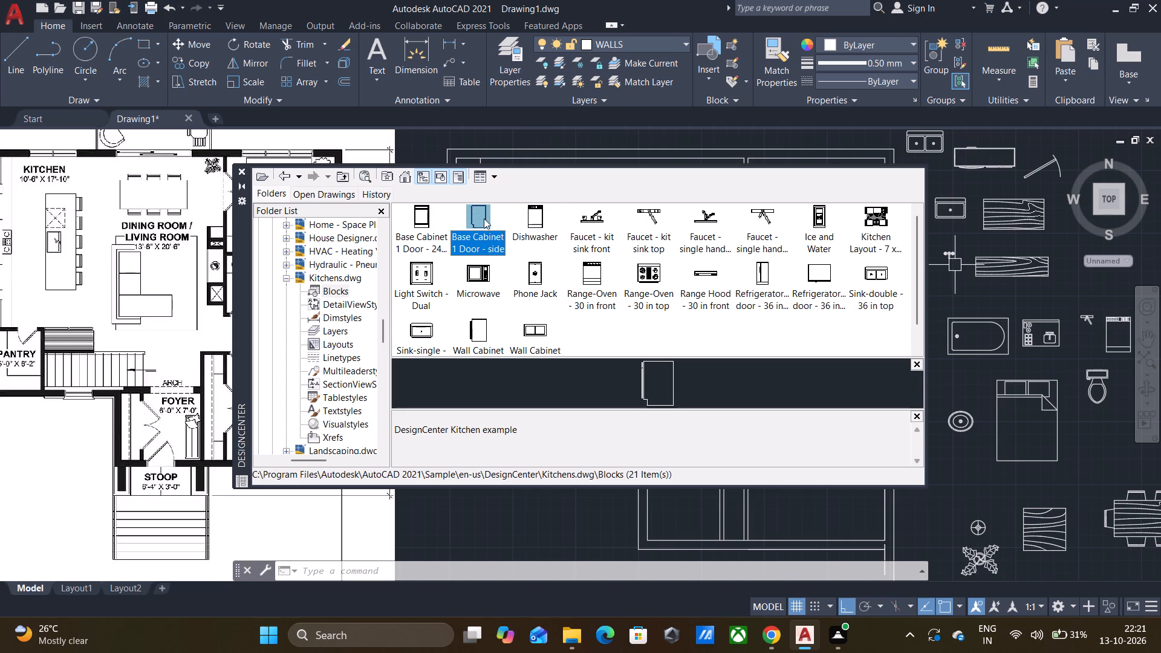
left_click(423, 226)
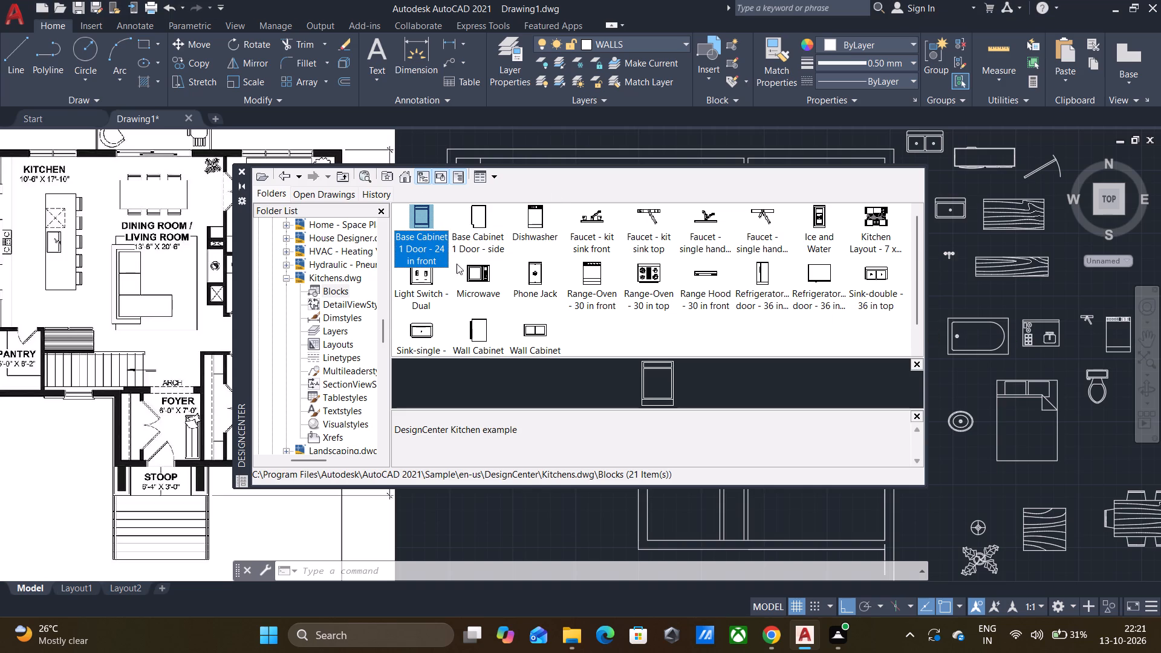
left_click(430, 289)
left_click(484, 282)
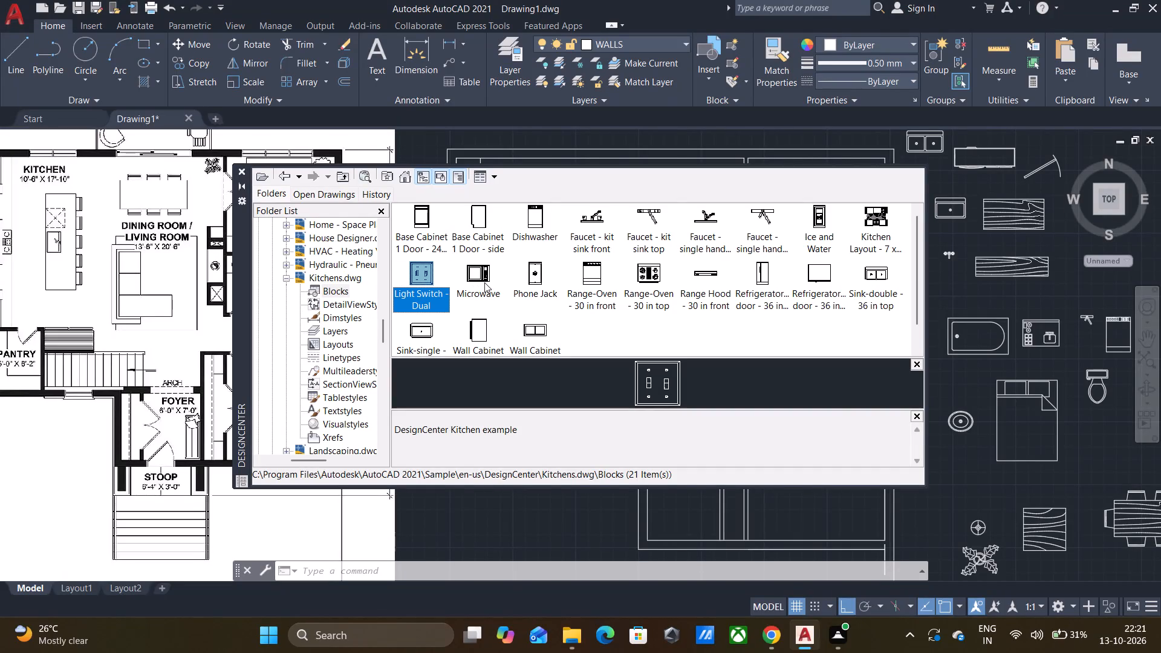
left_click(537, 278)
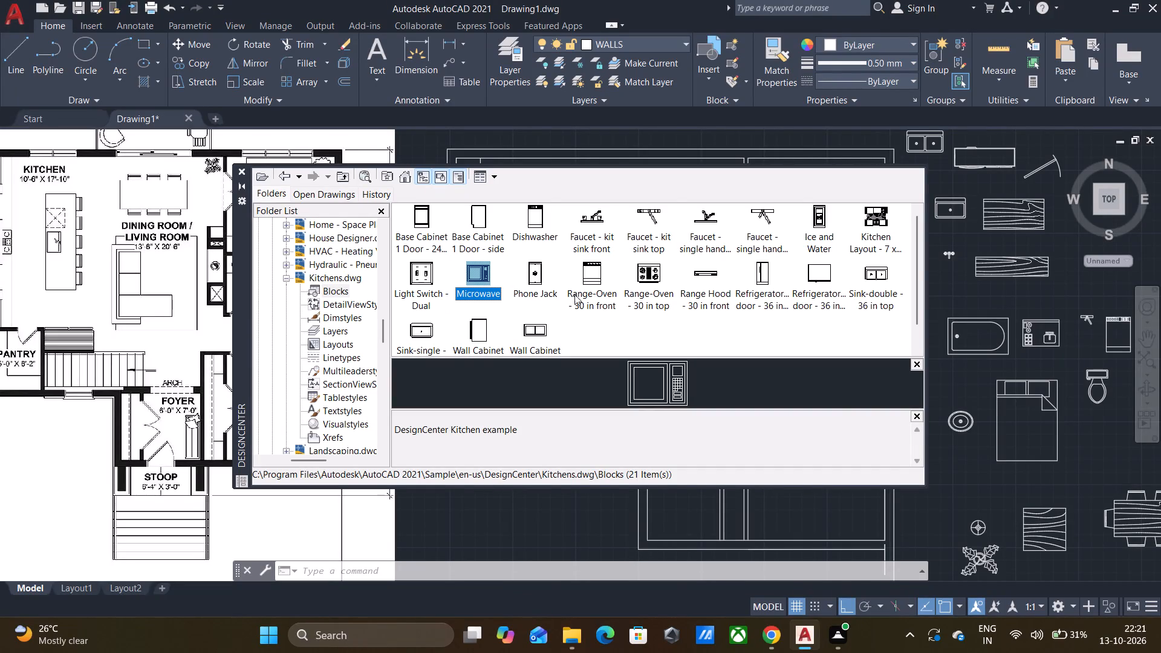
left_click(599, 281)
left_click(664, 293)
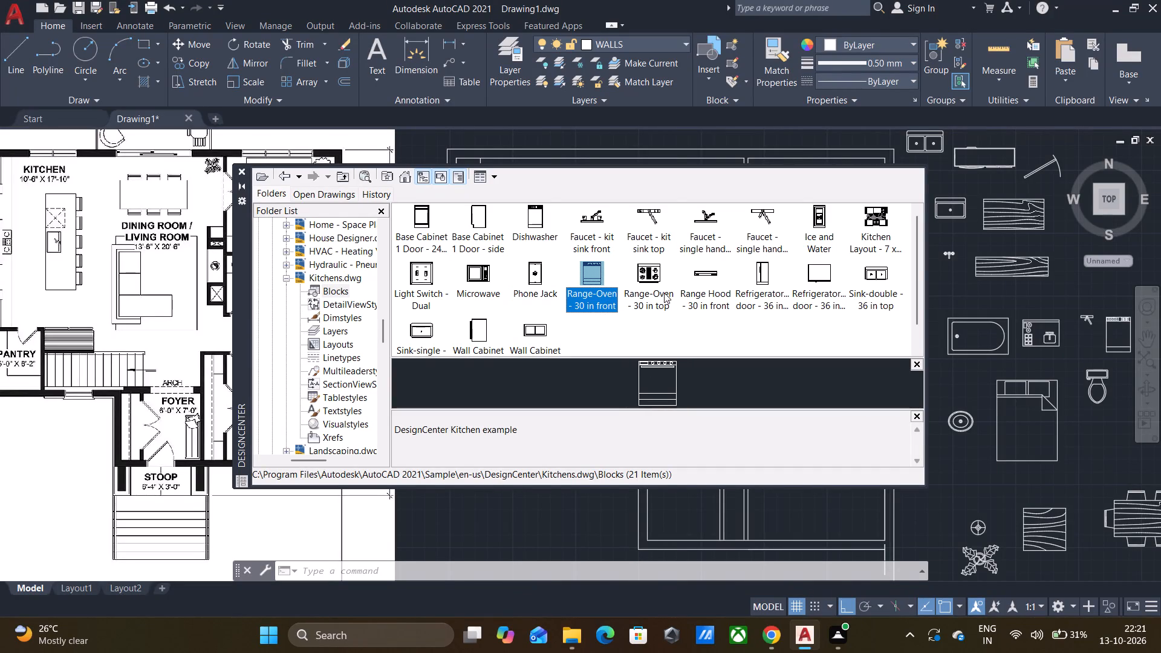
left_click_drag(651, 285, 927, 405)
left_click_drag(927, 405, 964, 474)
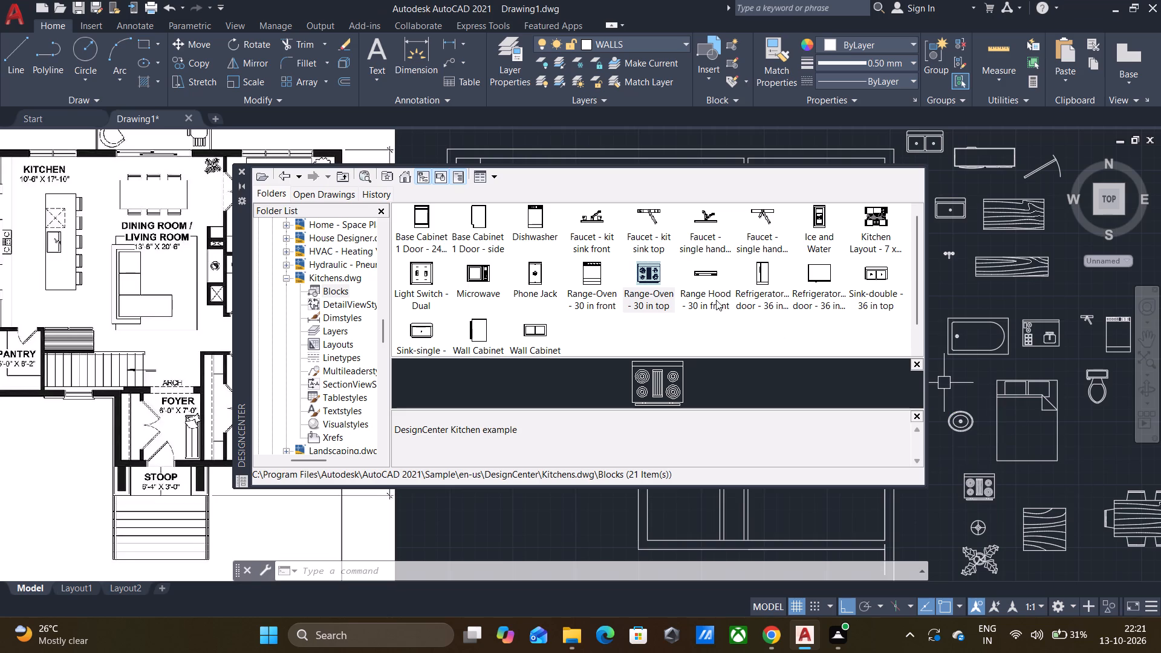
Insert the Range Hood - 30 in front block outside the plan, just below and beside the range-oven block.
left_click(711, 288)
left_click_drag(700, 271, 734, 324)
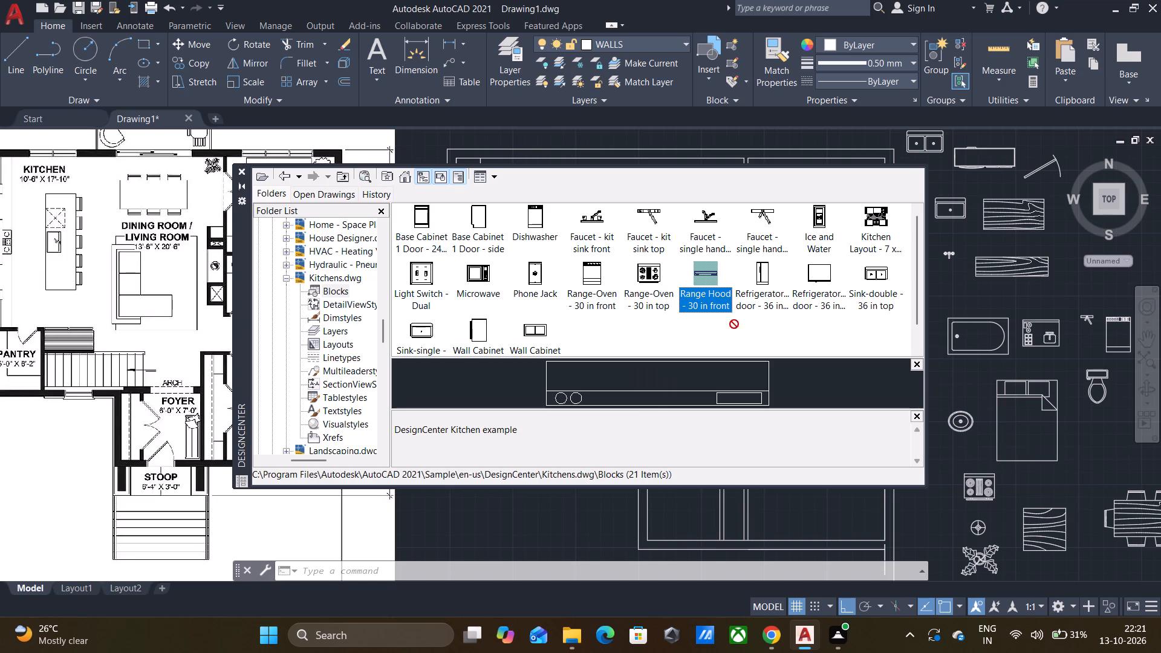
left_click_drag(734, 324, 915, 507)
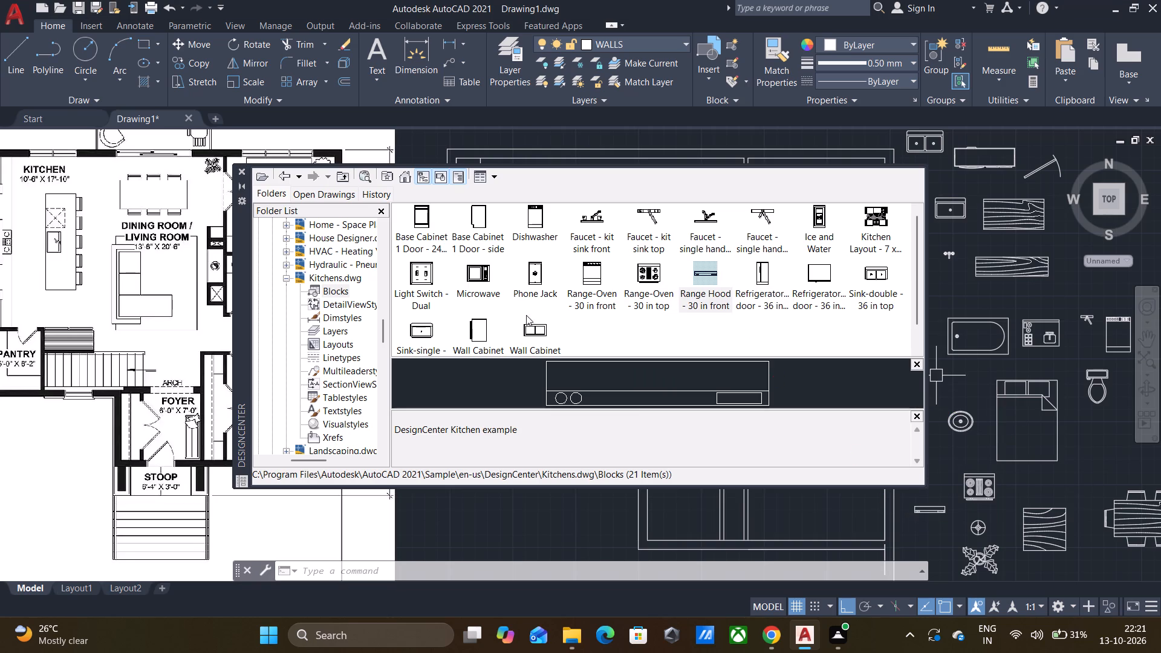
left_click(535, 328)
left_click(478, 331)
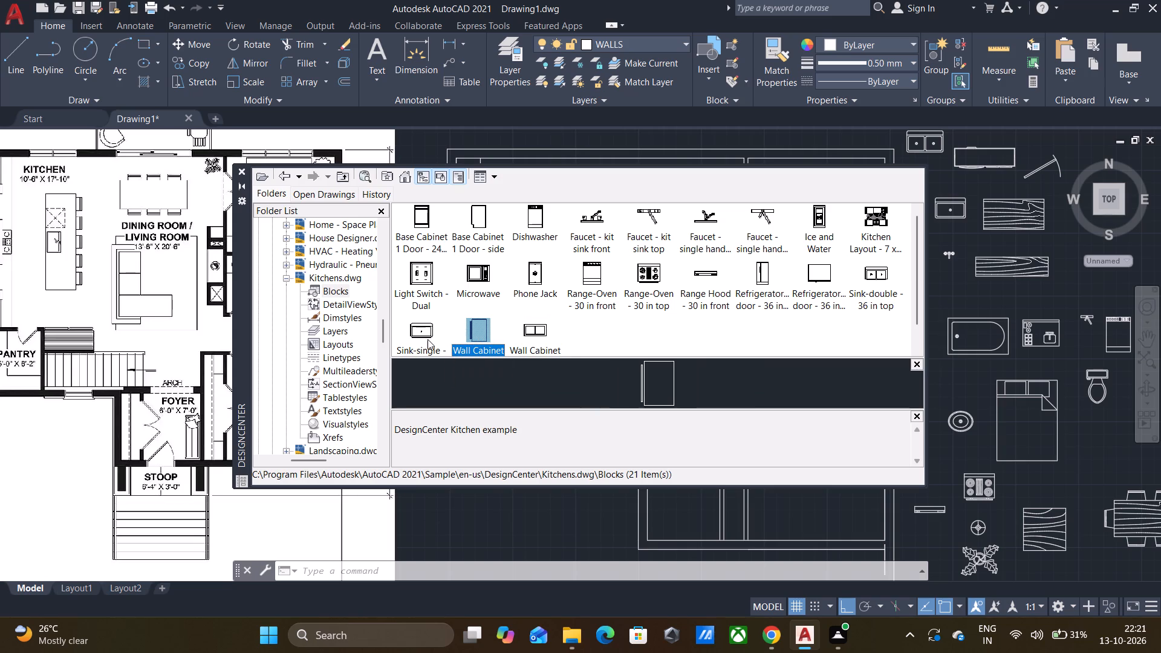
left_click(427, 339)
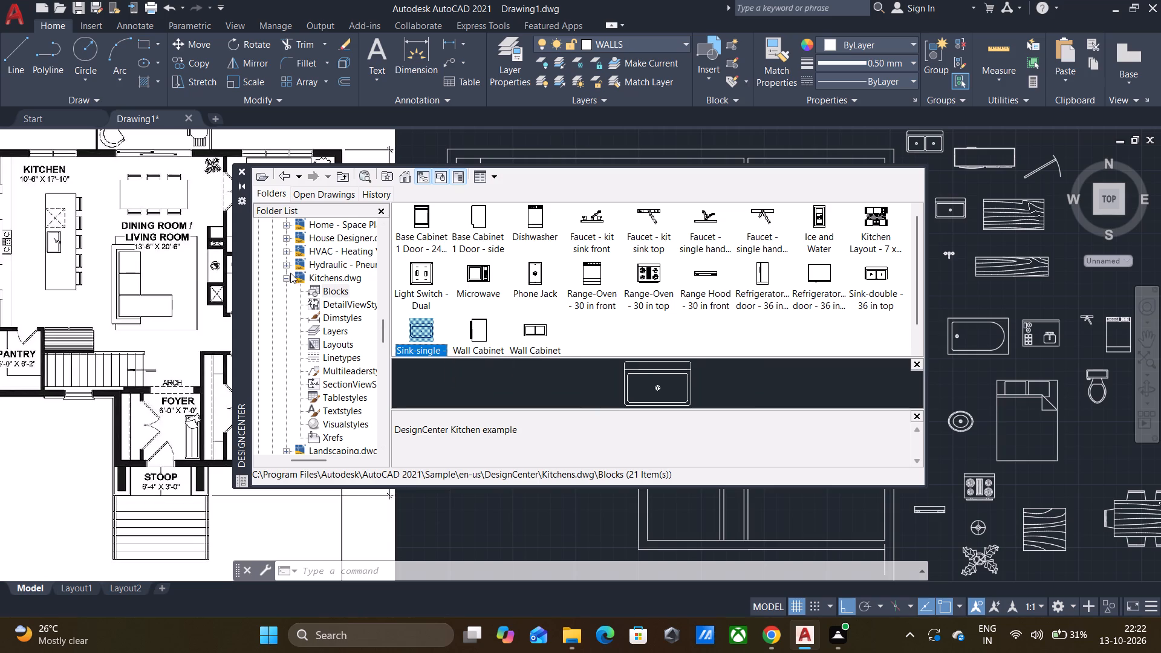
Insert the Tree - deciduous plan block from Landscaping.dwg outside the house walls, below the staircase.
left_click(286, 275)
left_click(321, 293)
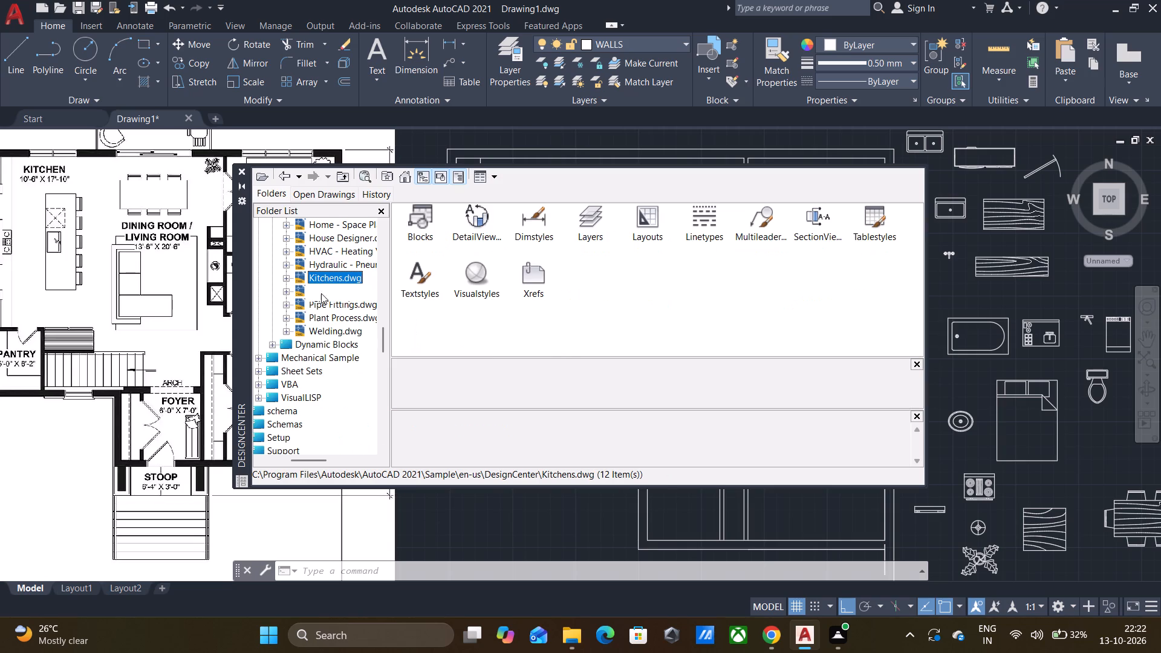
double_click(428, 225)
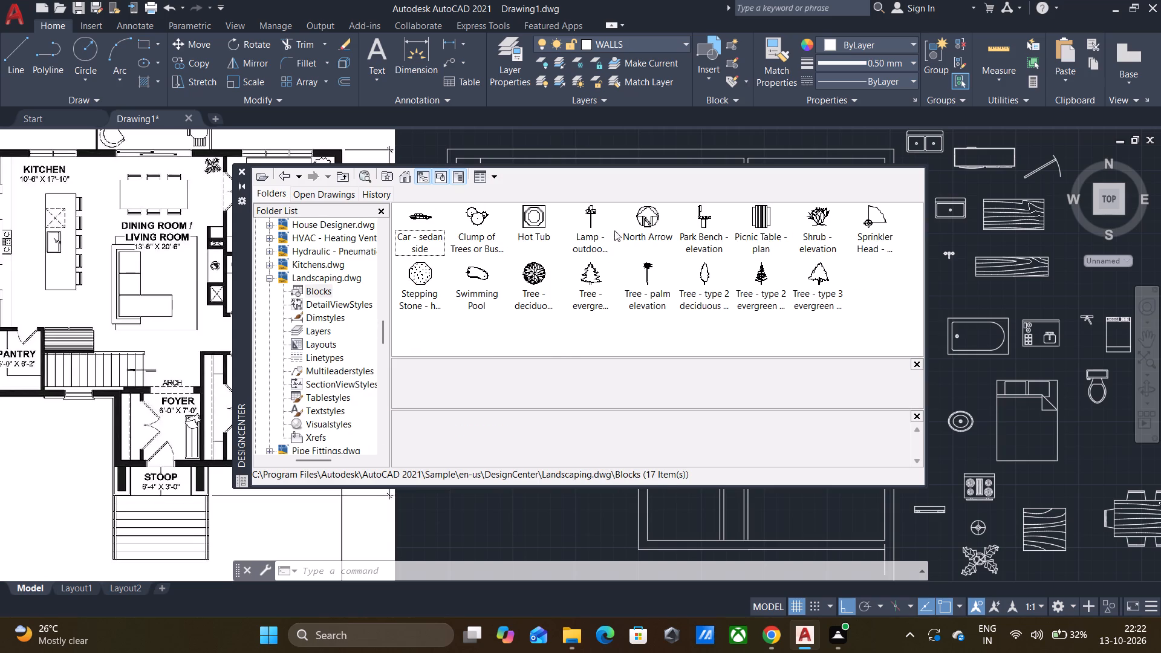
left_click(528, 281)
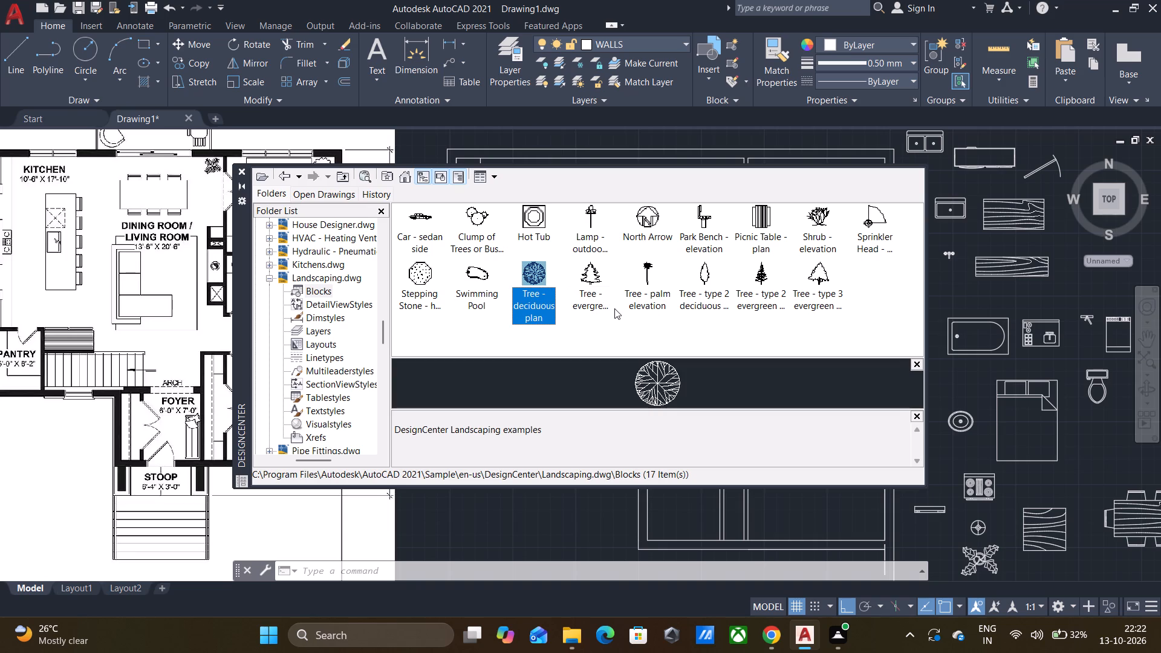
left_click_drag(533, 282, 945, 319)
left_click_drag(945, 319, 620, 478)
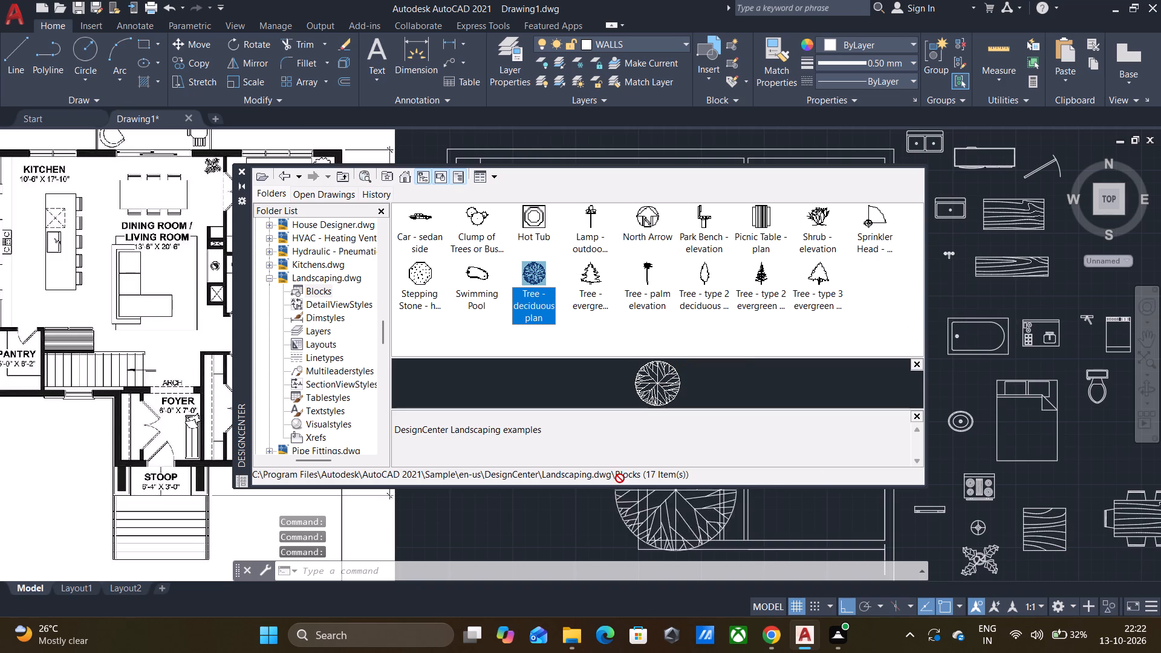
left_click_drag(620, 478, 535, 492)
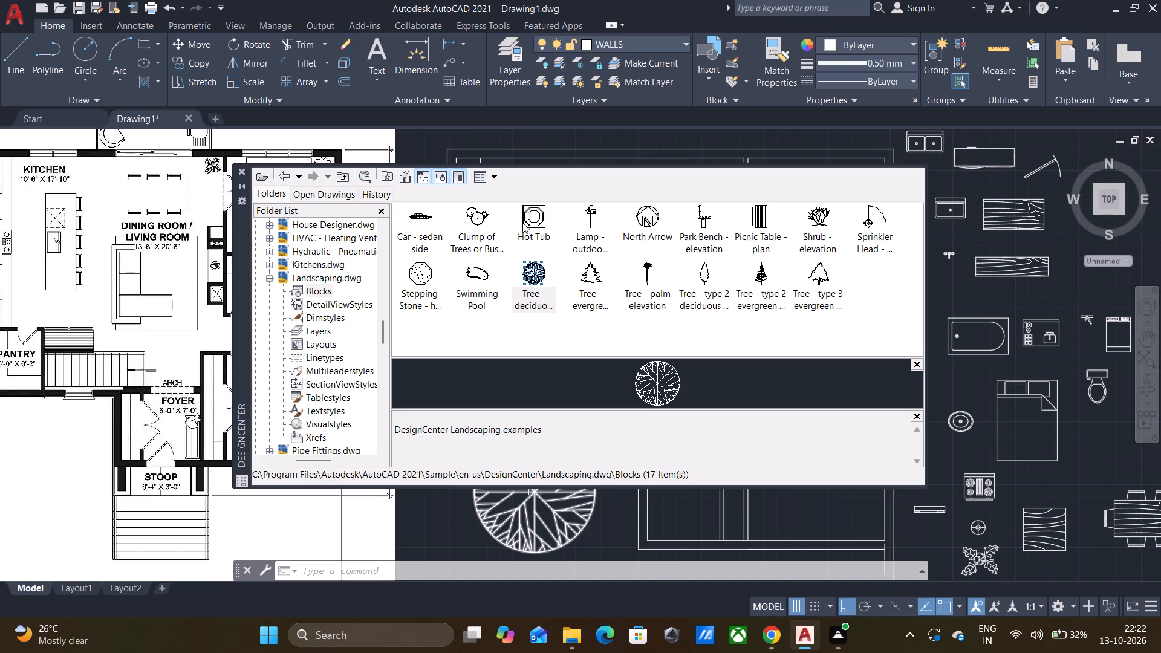
left_click(418, 219)
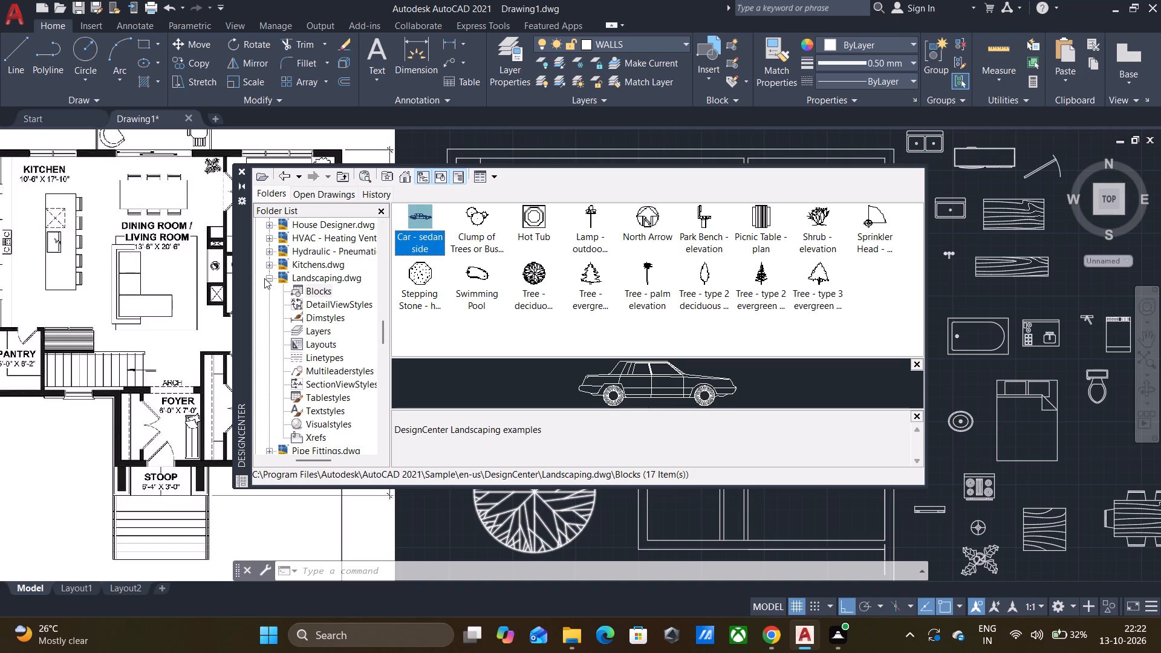
Check the block collections of Pipe Fittings.dwg, Plant Process.dwg and Welding.dwg, and close DesignCenter.
left_click(268, 278)
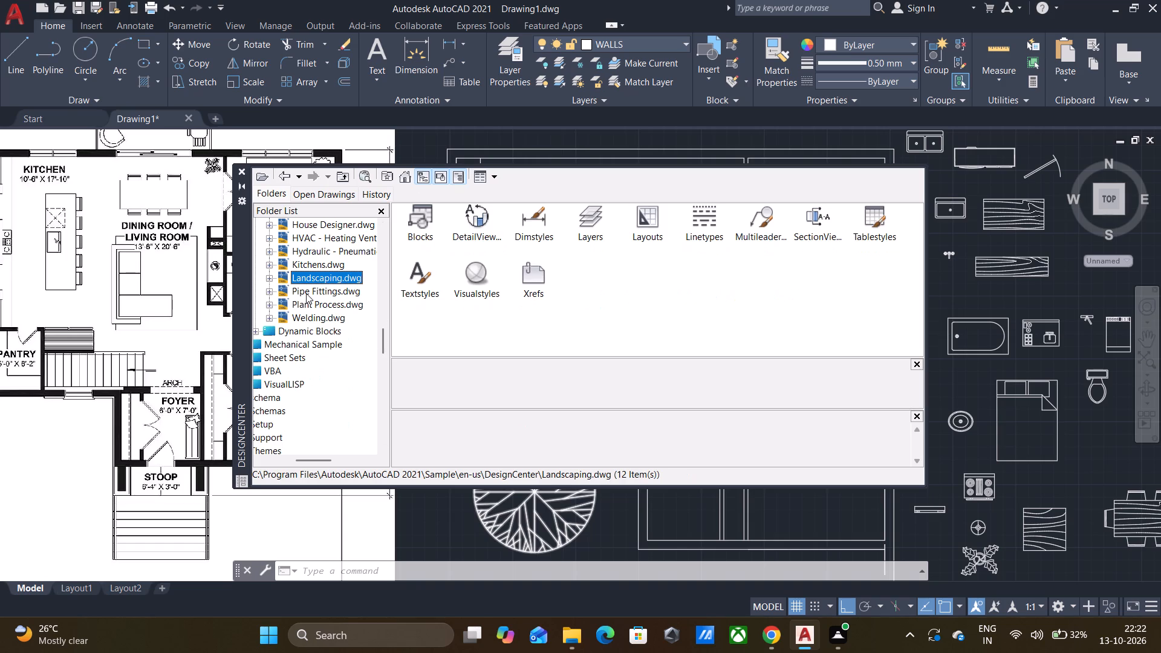
left_click(312, 291)
double_click(427, 229)
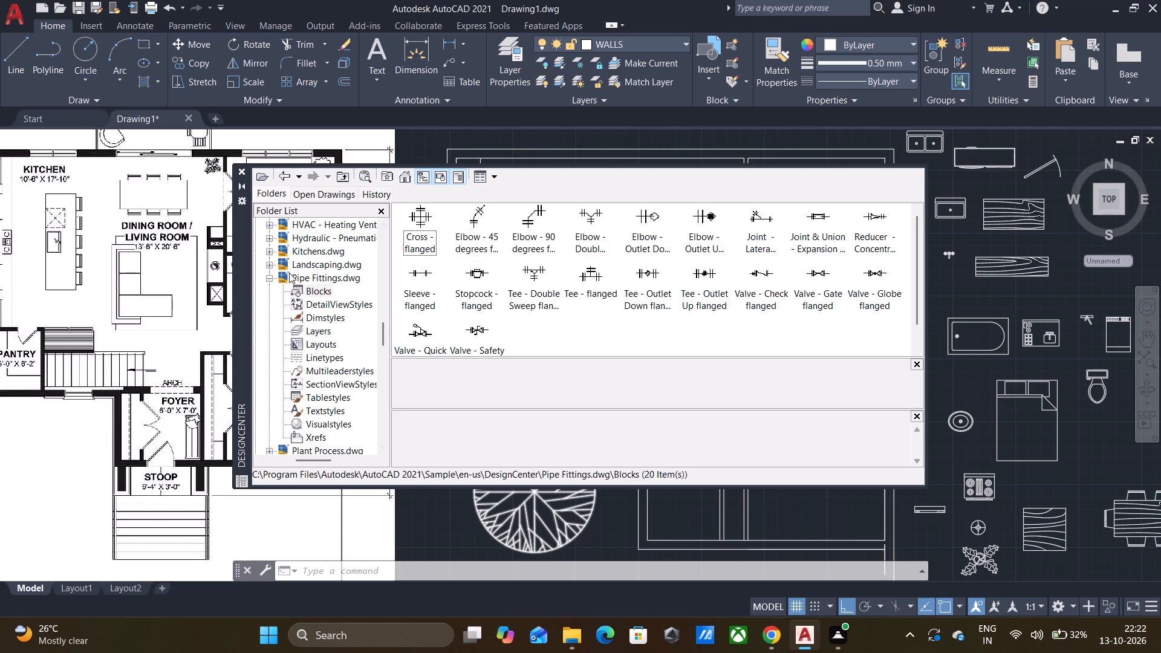
left_click(268, 276)
double_click(301, 293)
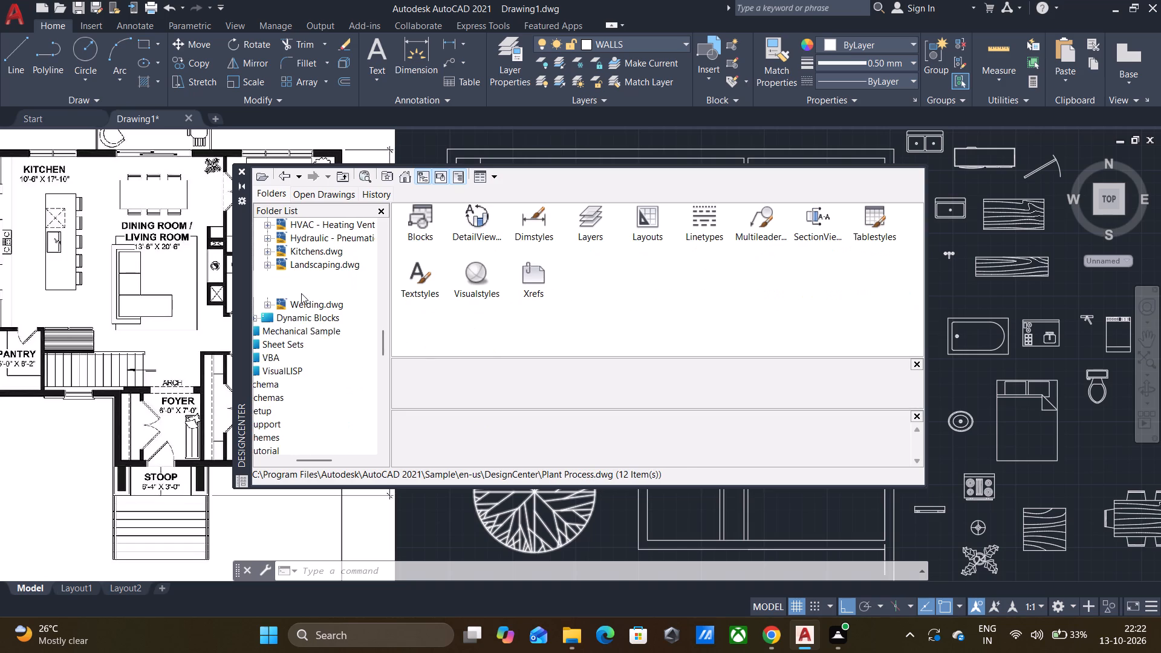
double_click(428, 224)
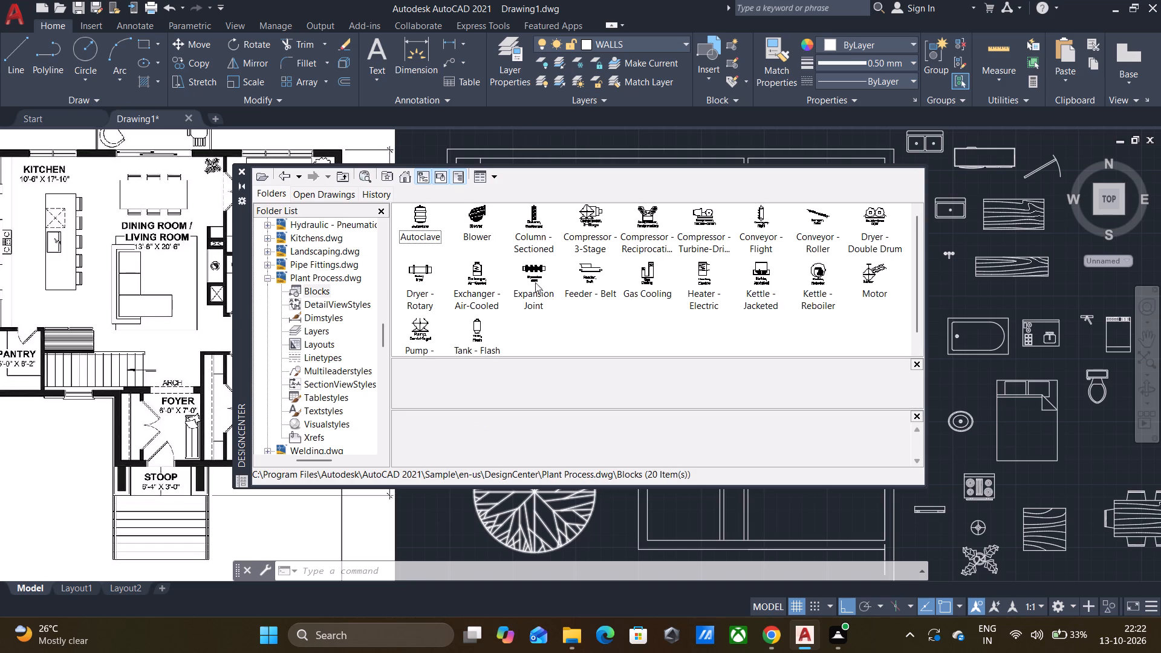
left_click(418, 270)
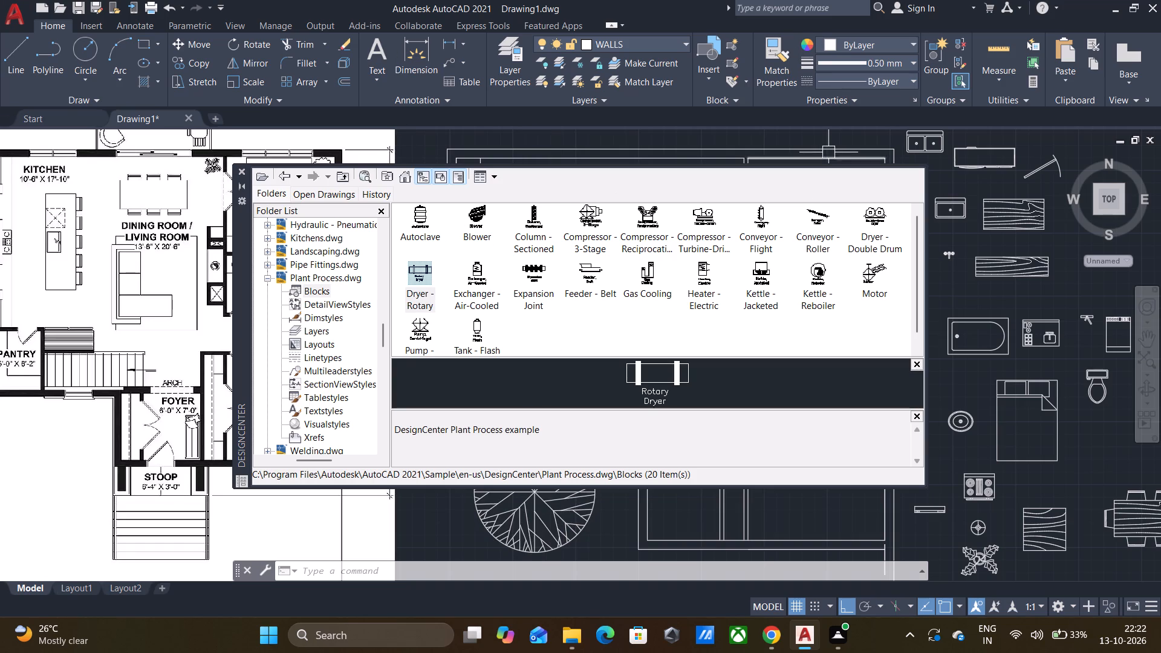
left_click(262, 278)
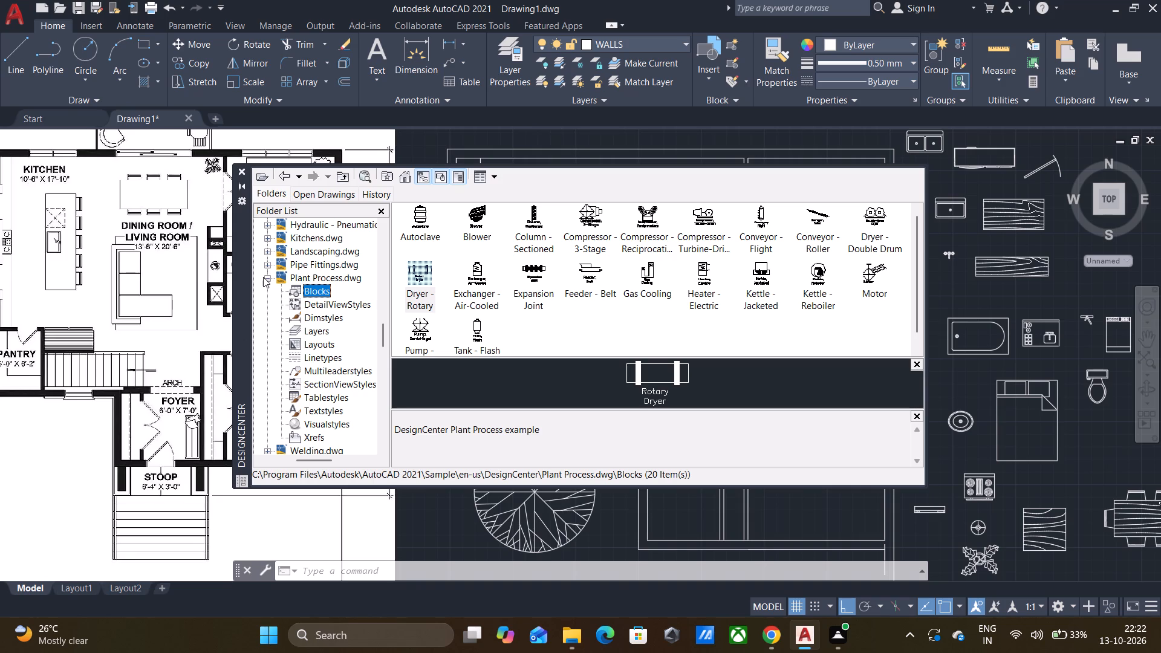
left_click(263, 277)
double_click(288, 291)
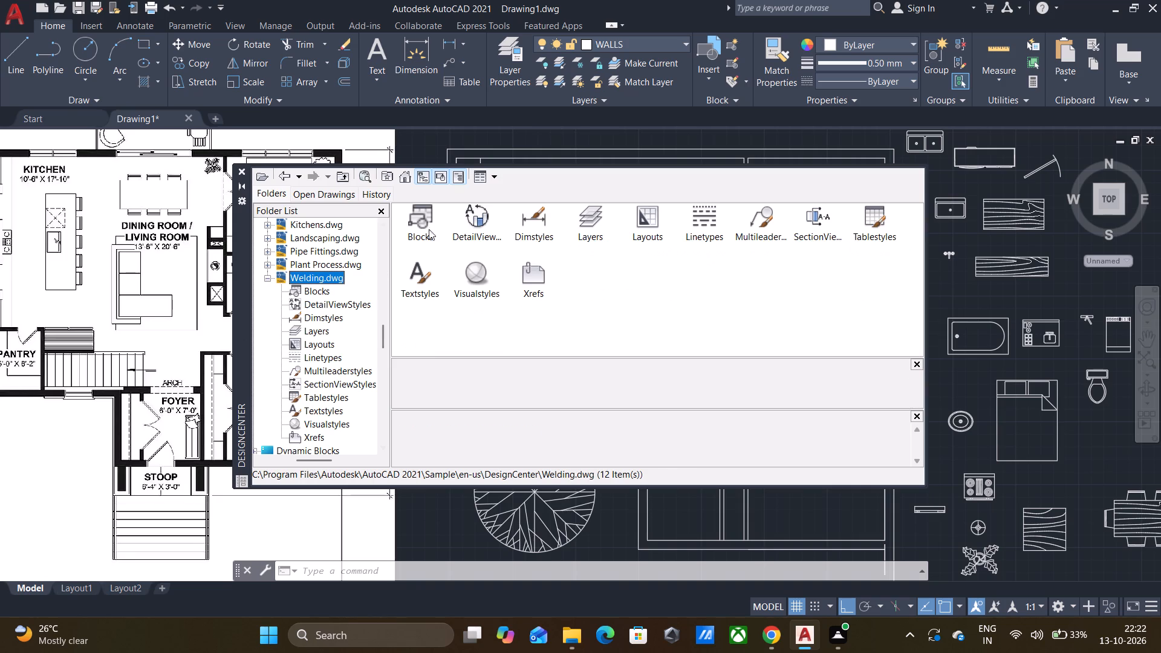
double_click(426, 206)
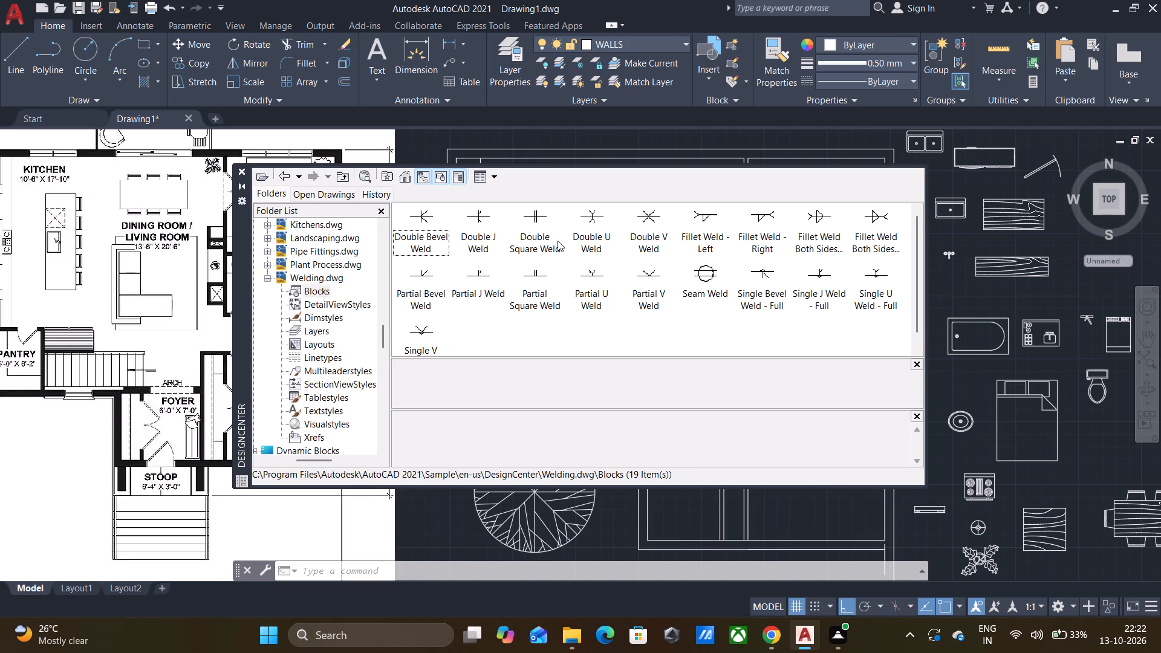
left_click(239, 168)
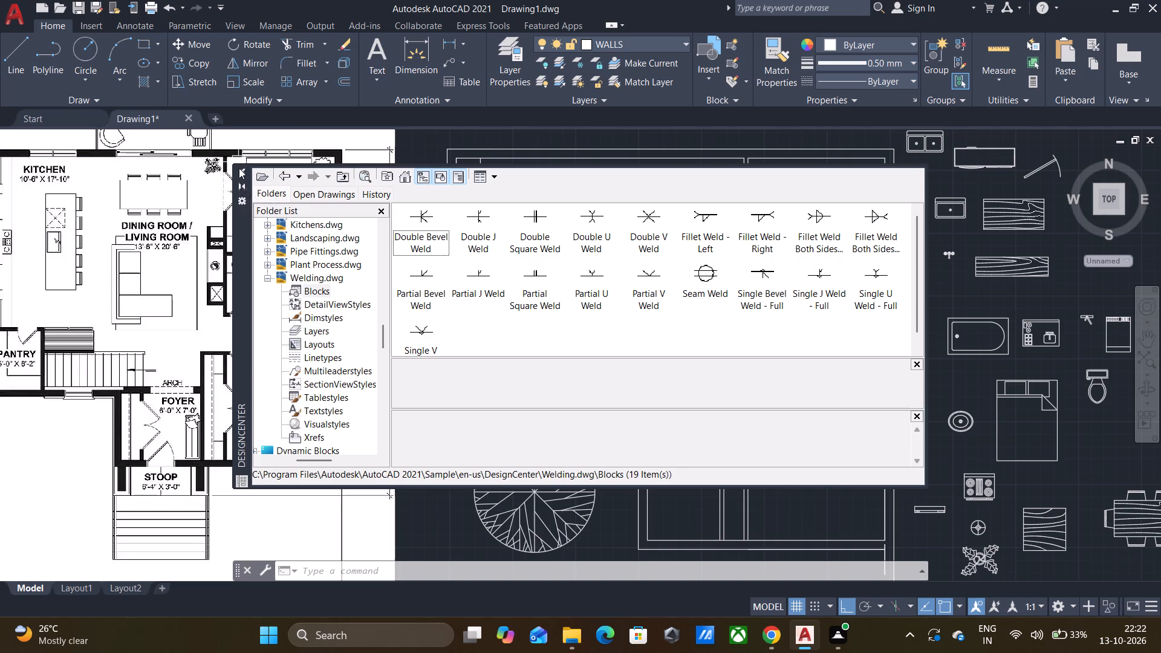
Move the deciduous tree from below the staircase to the far side of the dining table set, beyond the collected blocks.
scroll(593, 283, "down", 1)
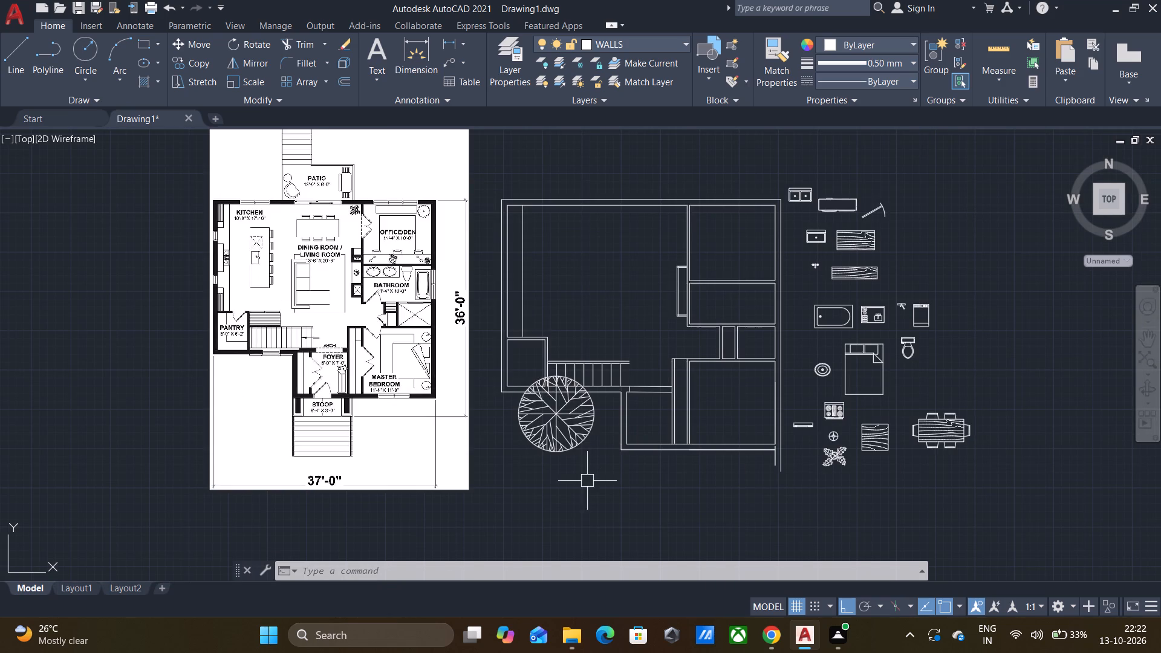
left_click_drag(596, 484, 587, 453)
left_click(535, 411)
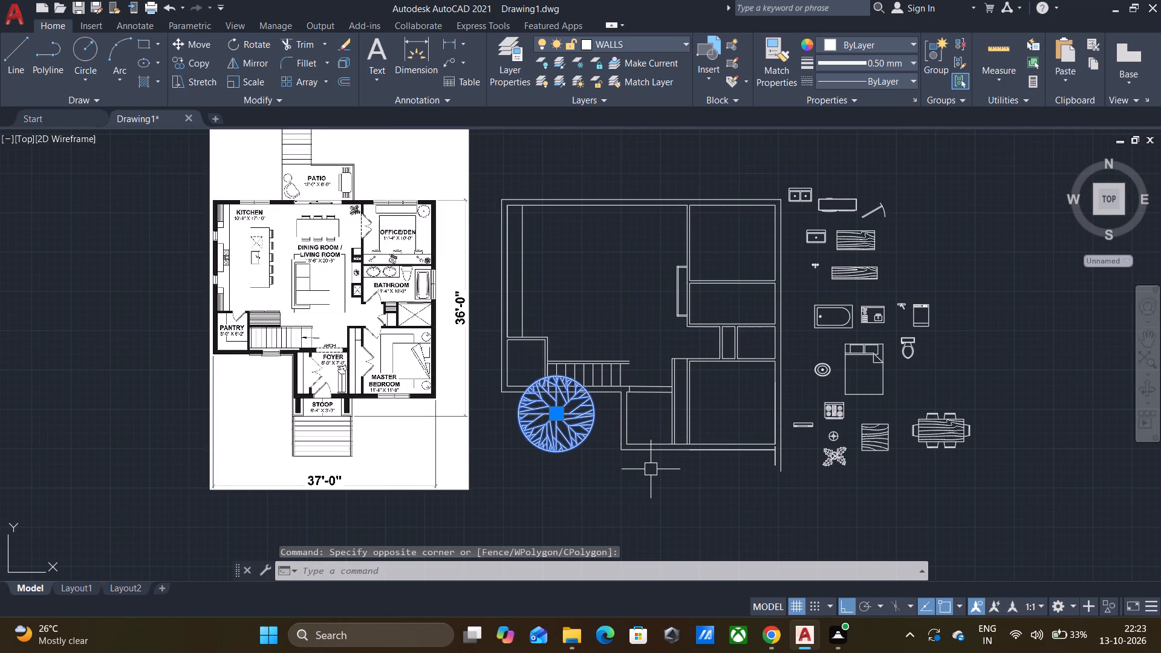
key("m")
key("Return")
left_click(564, 415)
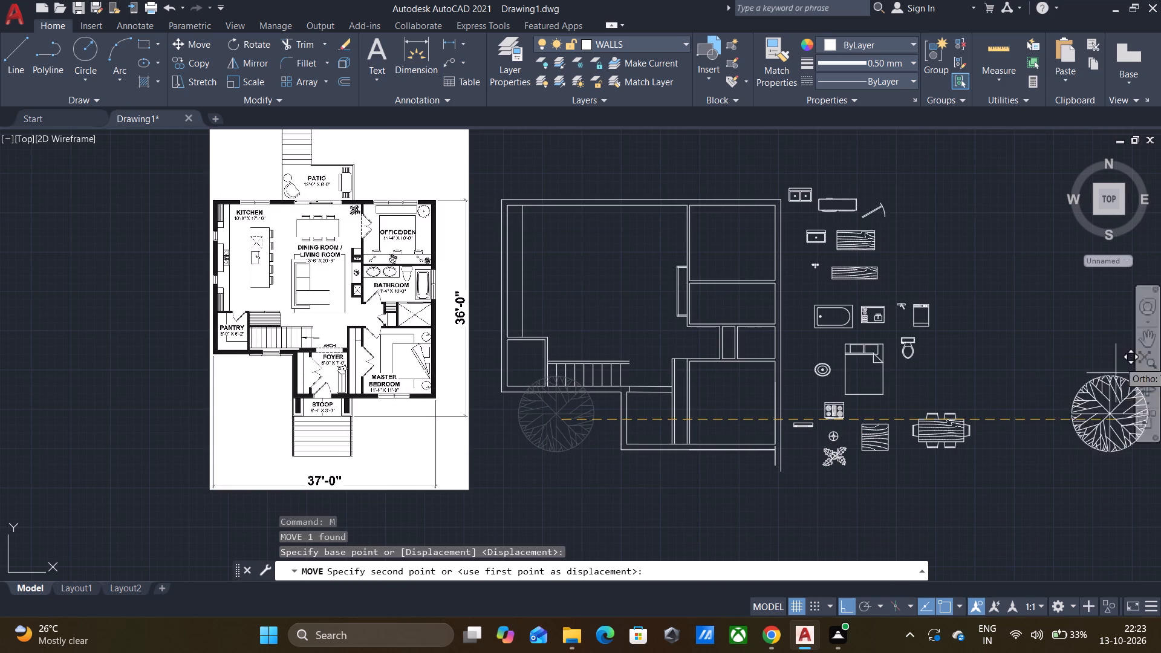
left_click(1039, 336)
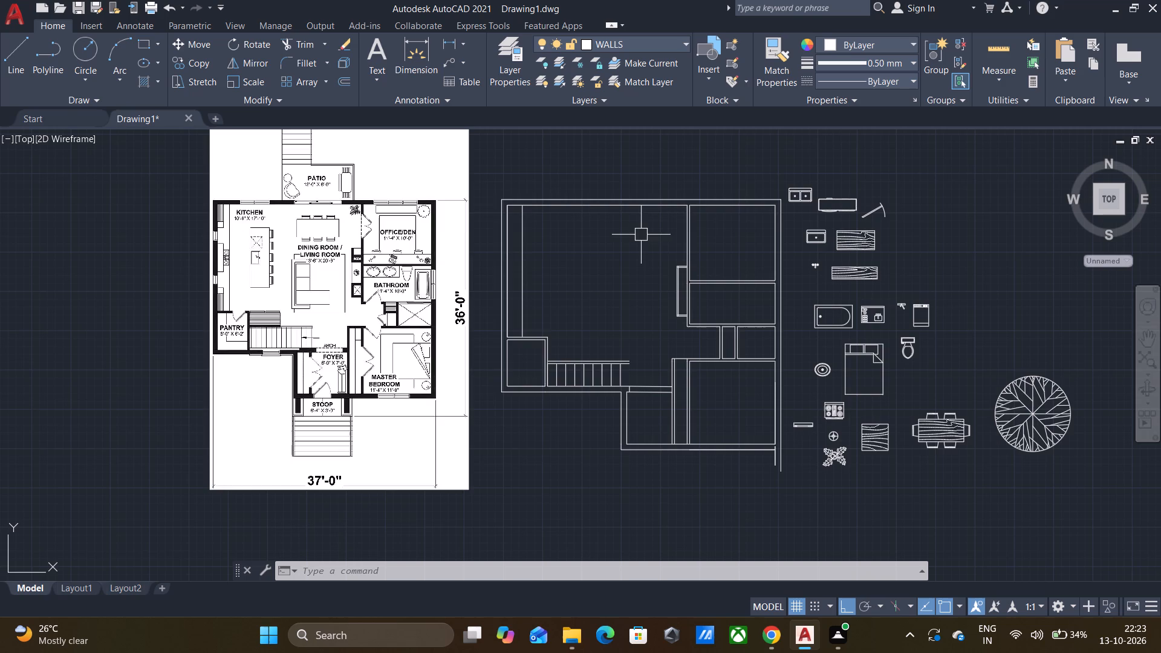
Copy the wood-grain table block beside the single sink into the dining area near the plan's upper wall, with polar tracking on.
scroll(928, 259, "up", 2)
left_click(804, 247)
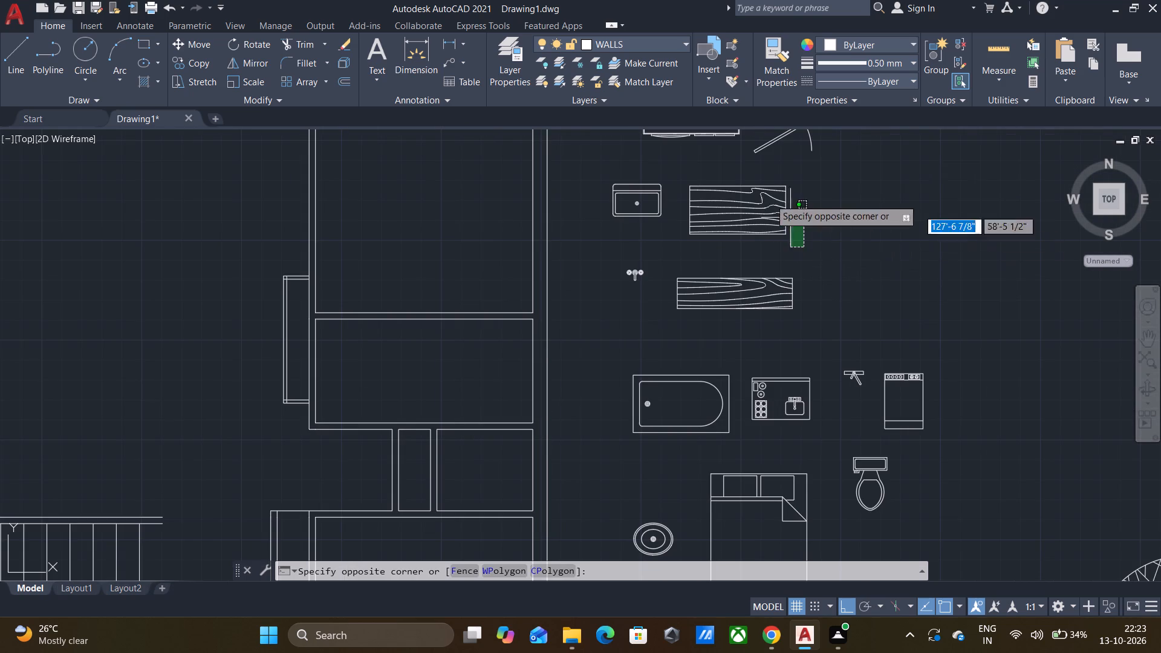
left_click(691, 181)
type("XC")
key("BackSpace")
key("BackSpace")
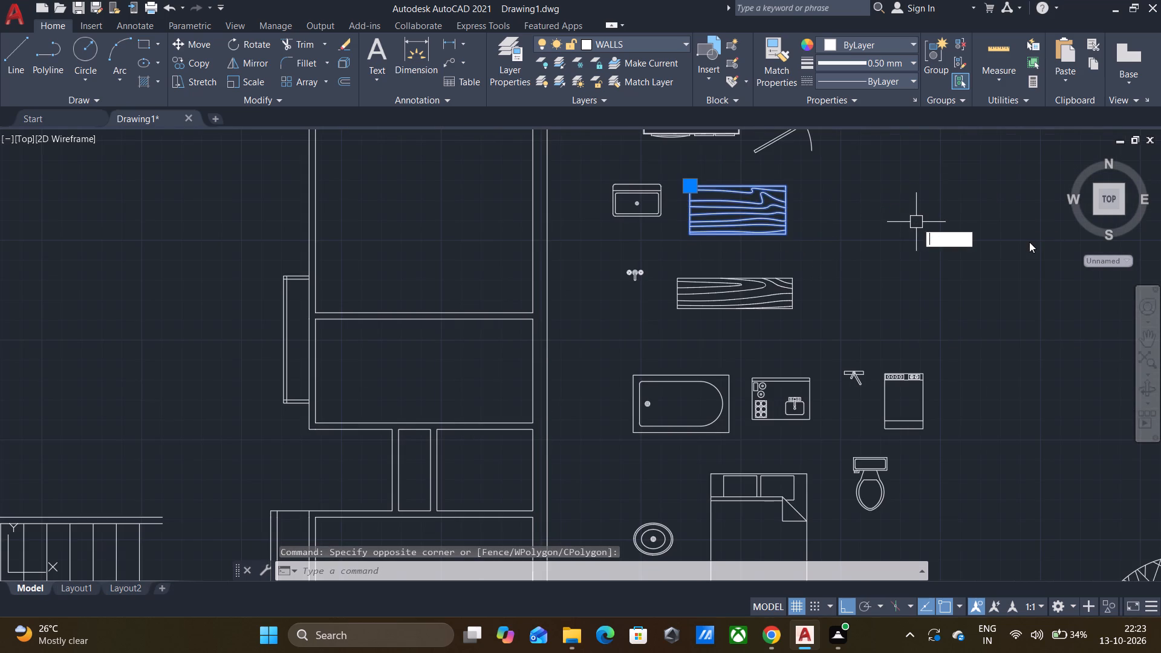
key("c")
left_click(992, 270)
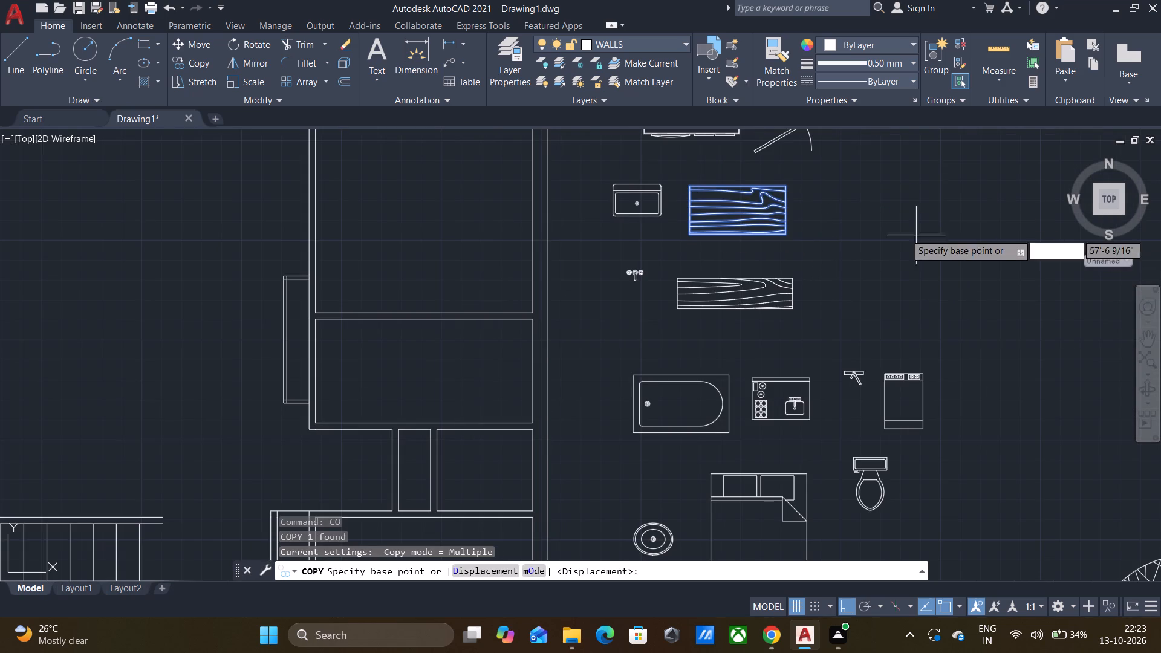
left_click(687, 235)
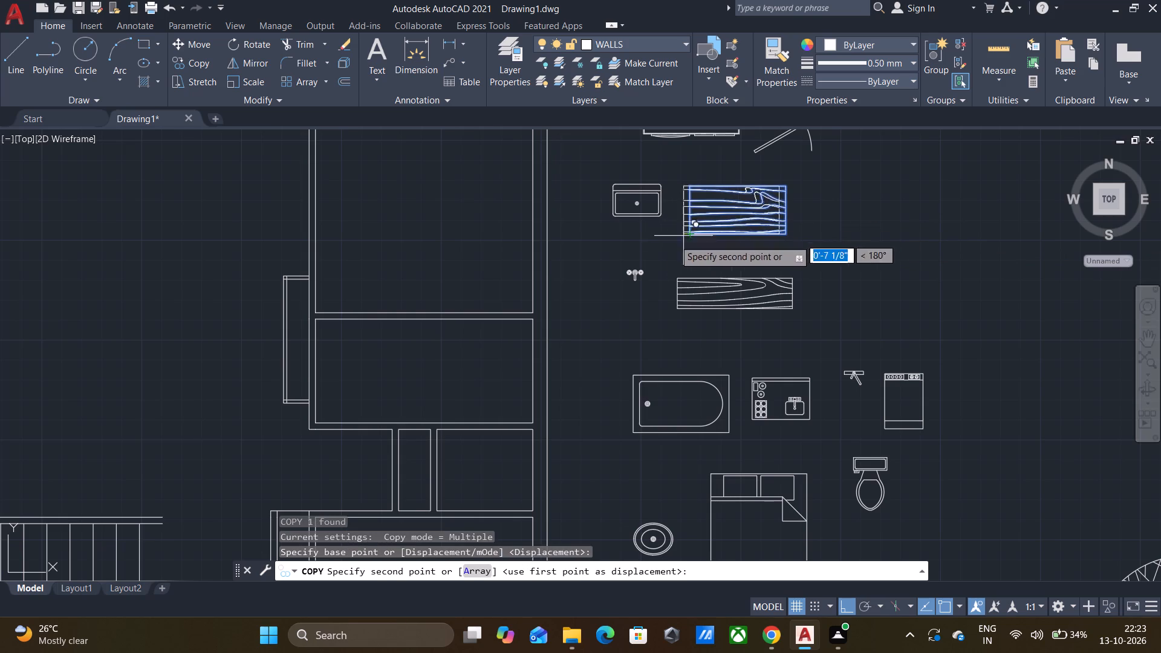
scroll(668, 253, "down", 2)
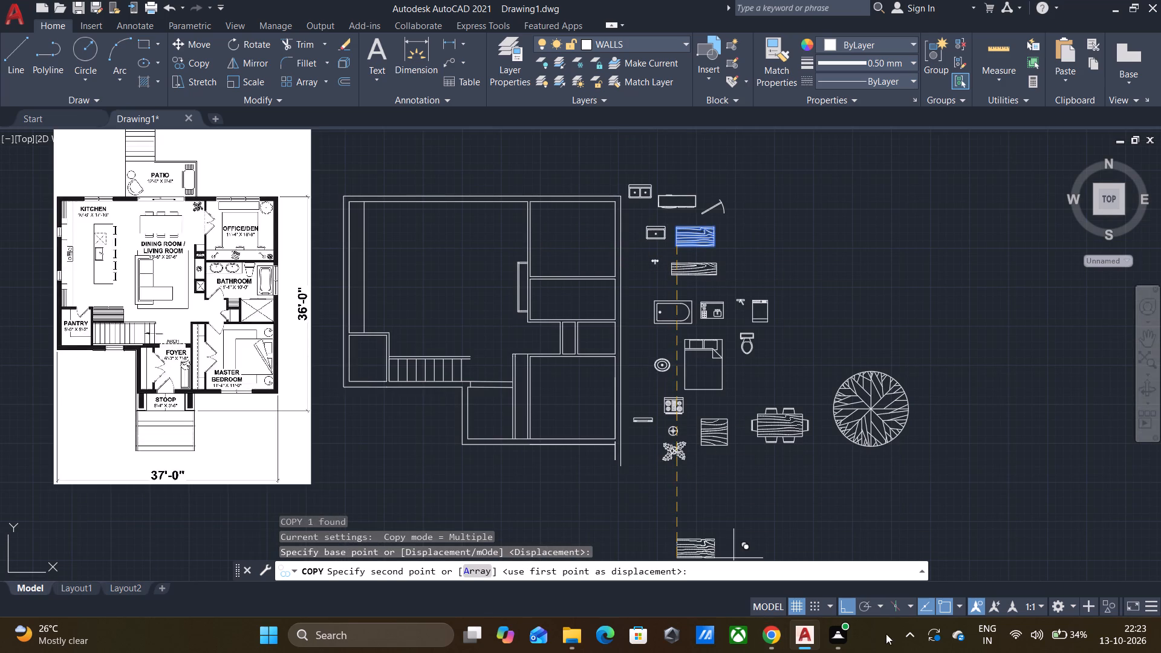
left_click(866, 608)
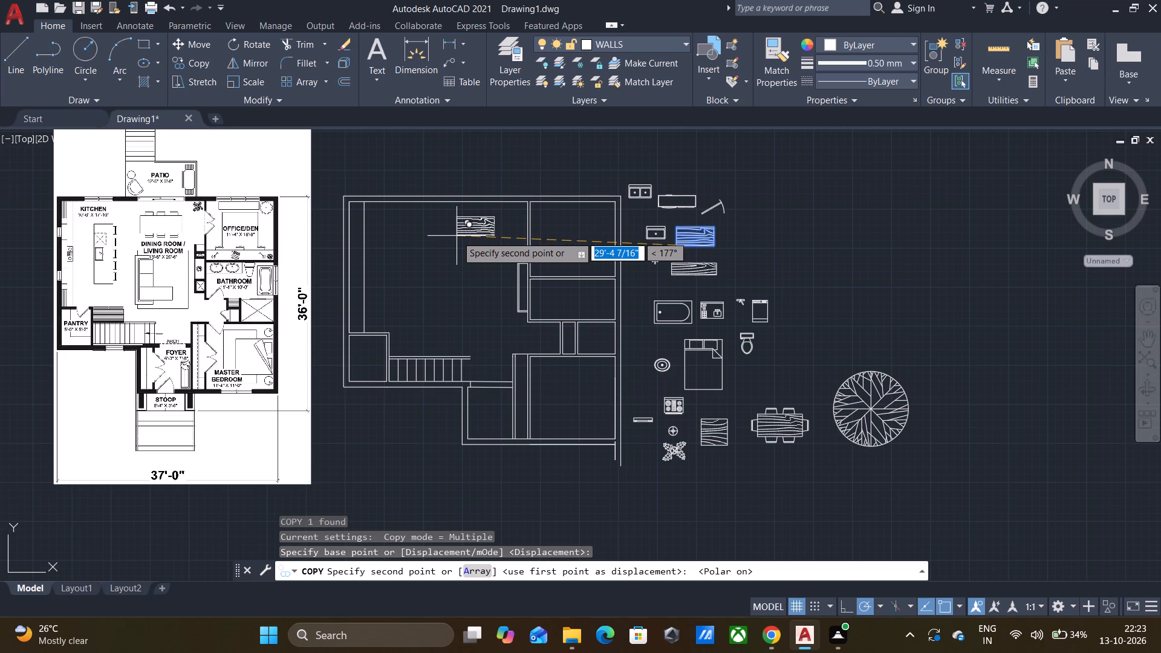
scroll(457, 236, "up", 2)
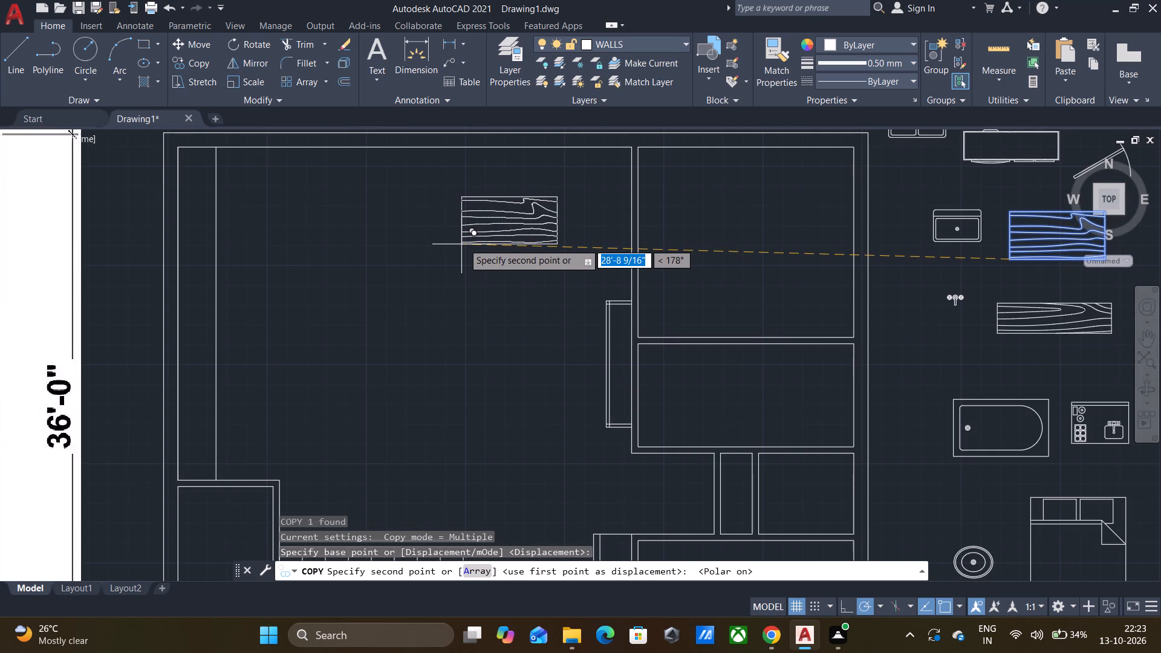
left_click(463, 243)
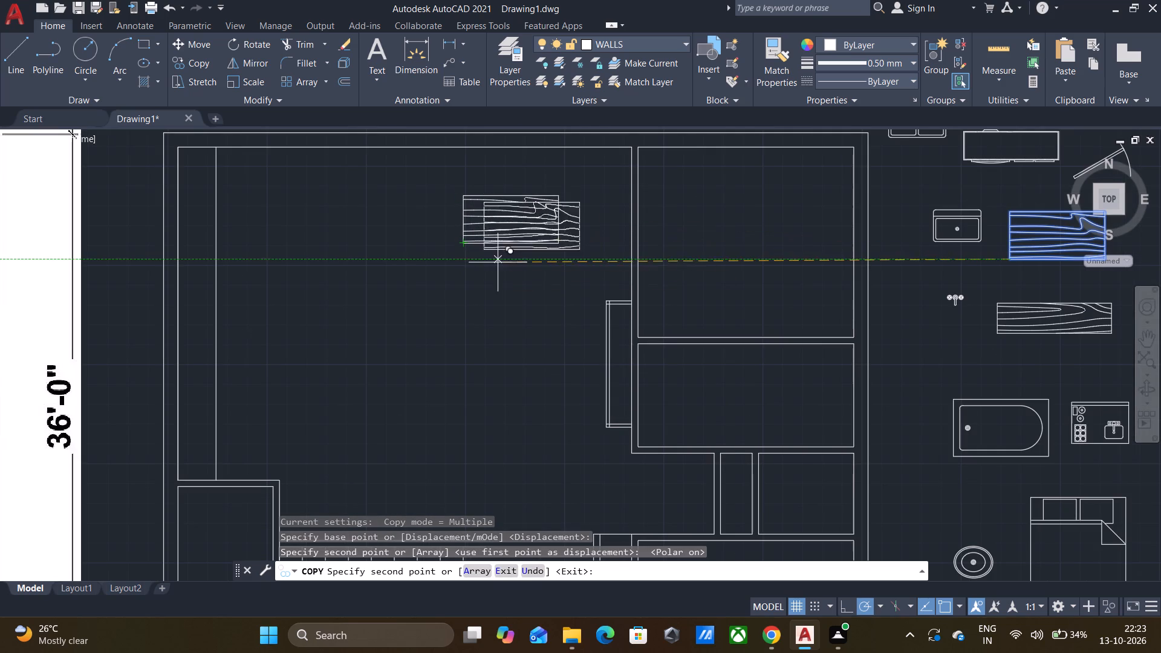
key("Escape")
Move the toilet block from beside the bed into the bathroom, its tank against the upper wall near the room's middle.
scroll(556, 284, "down", 2)
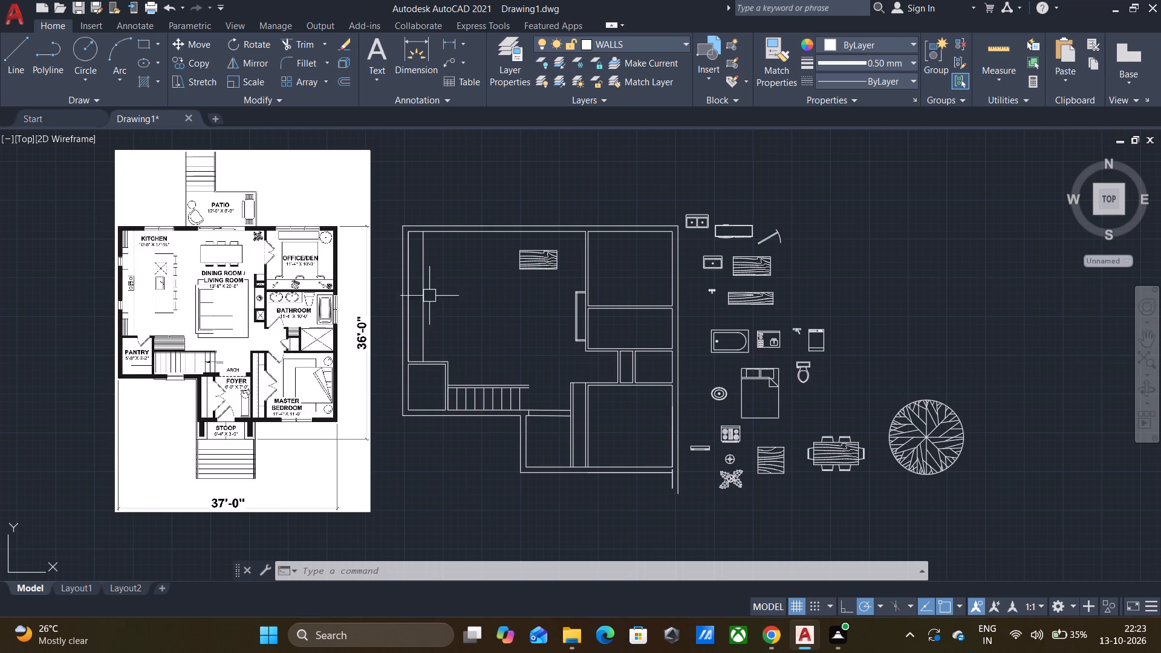
scroll(281, 310, "up", 2)
scroll(281, 310, "down", 2)
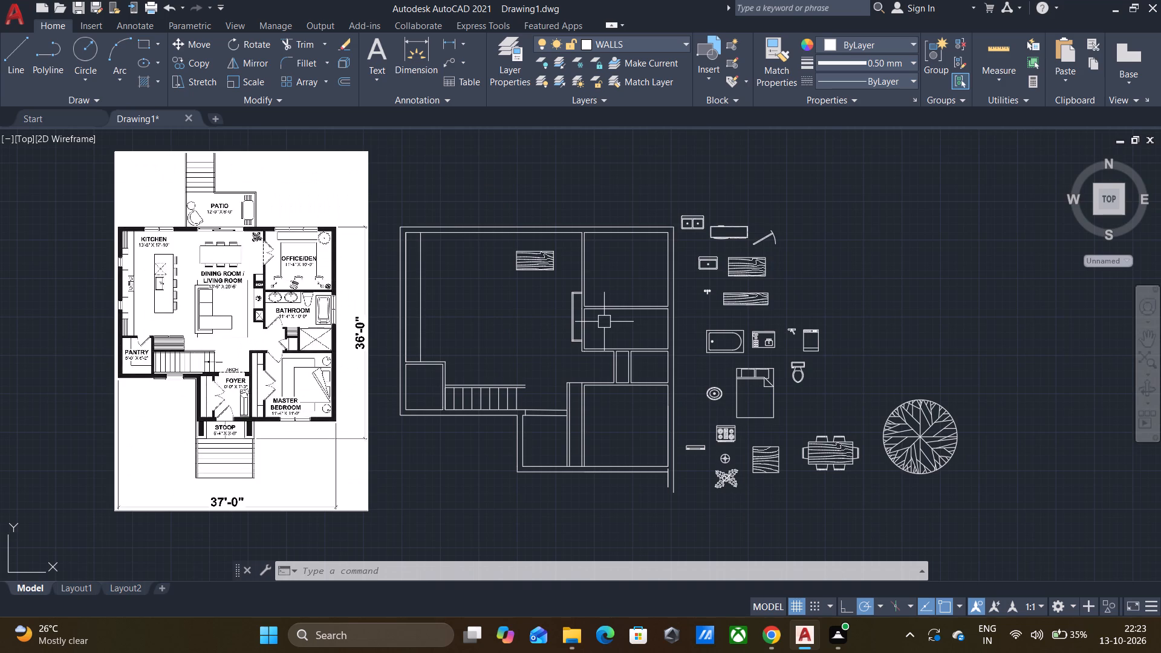
scroll(314, 303, "up", 2)
scroll(314, 303, "down", 1)
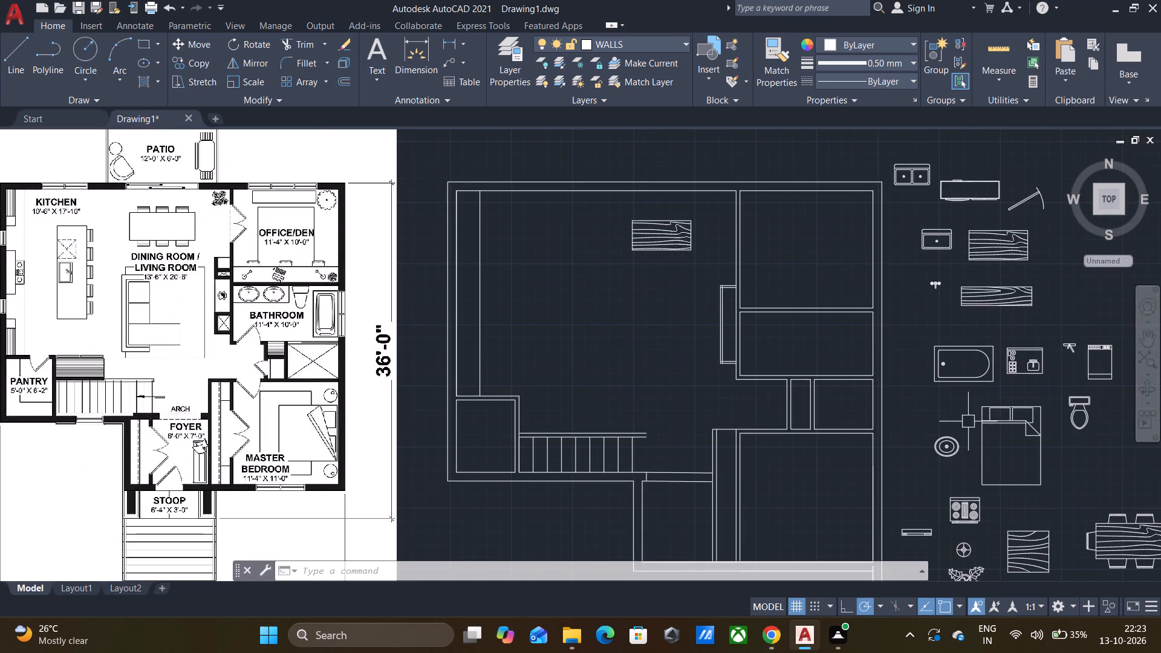
left_click(1100, 446)
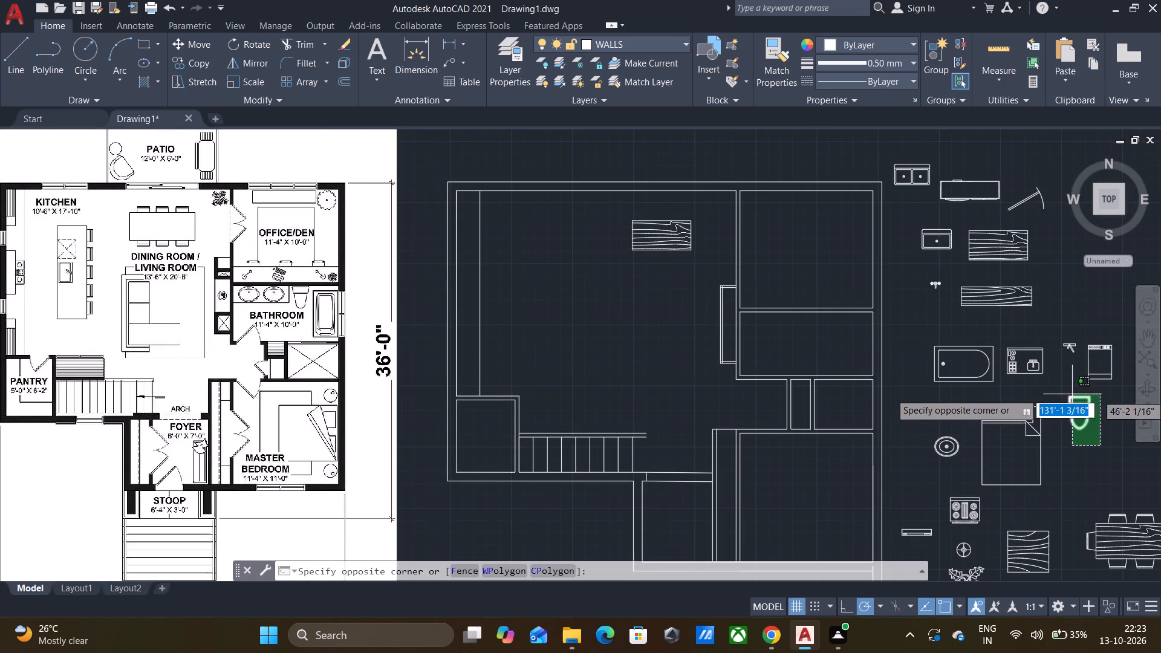
left_click(1071, 393)
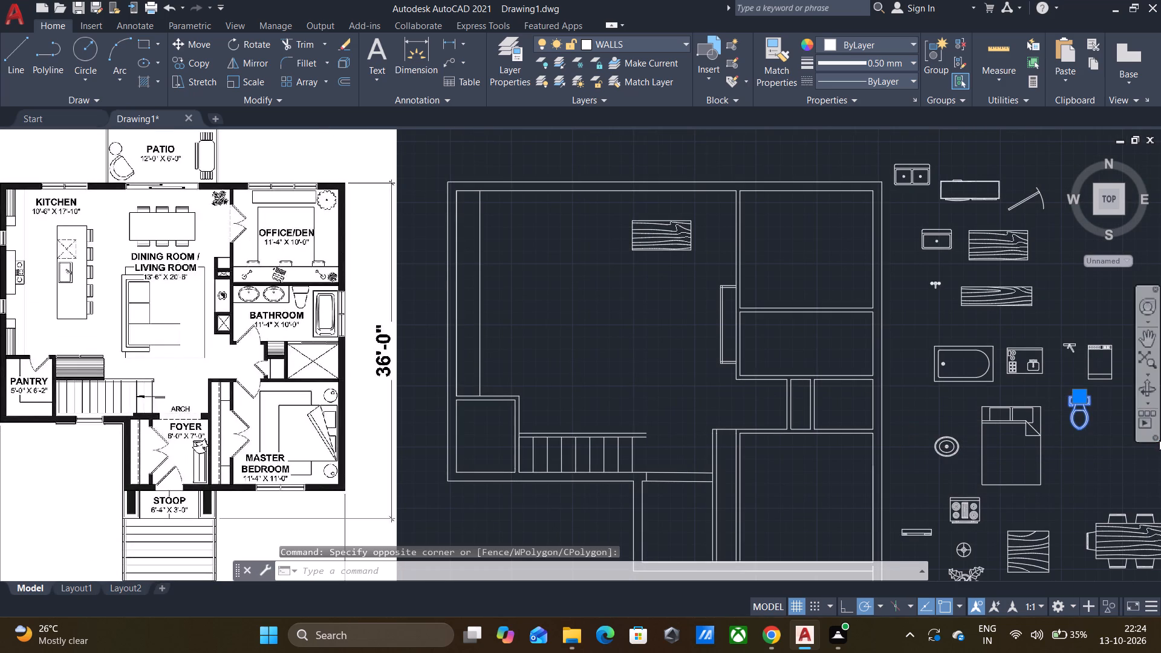
key("m")
key("Return")
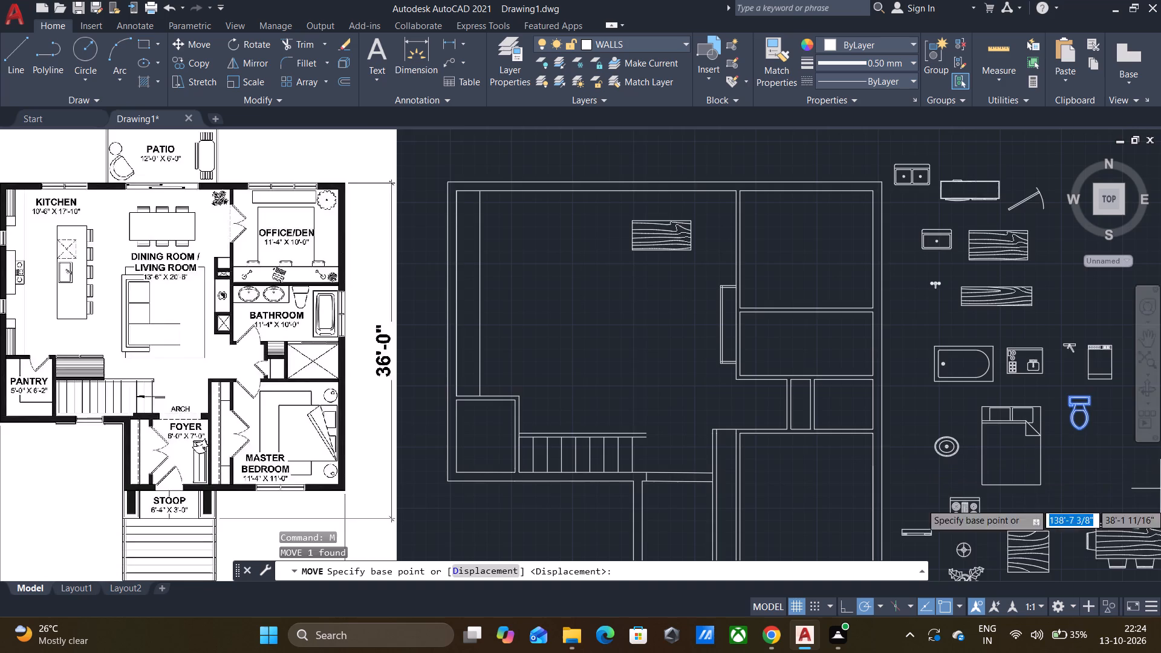
scroll(1160, 485, "up", 3)
middle_click_drag(975, 302, 981, 391)
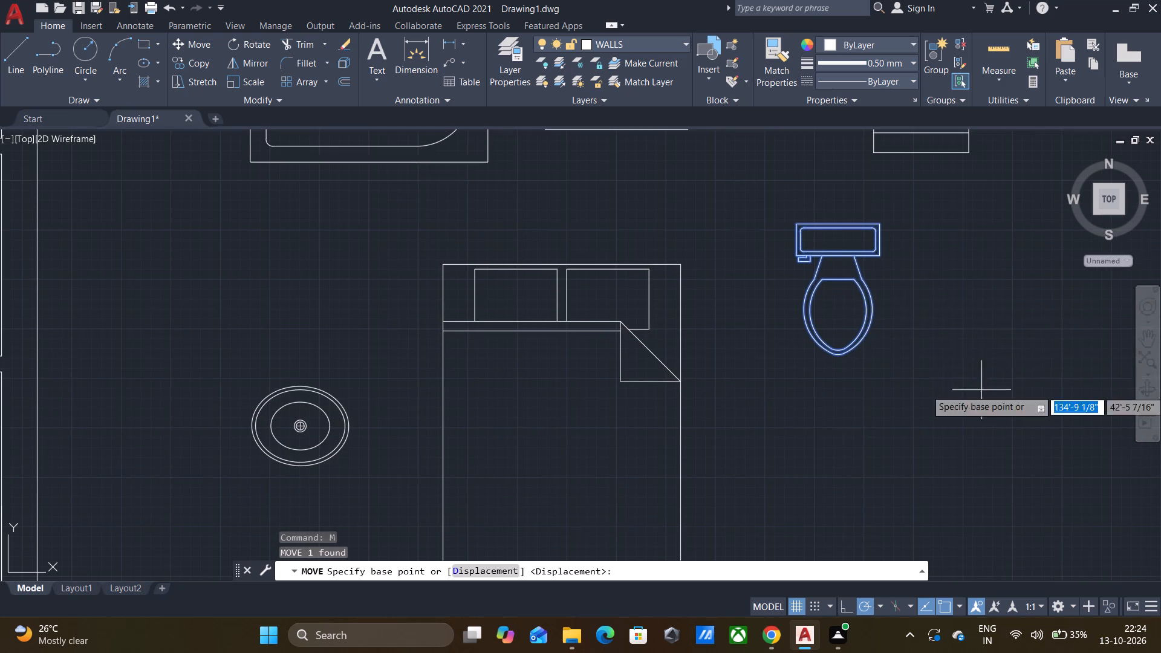
left_click(795, 223)
scroll(792, 223, "down", 3)
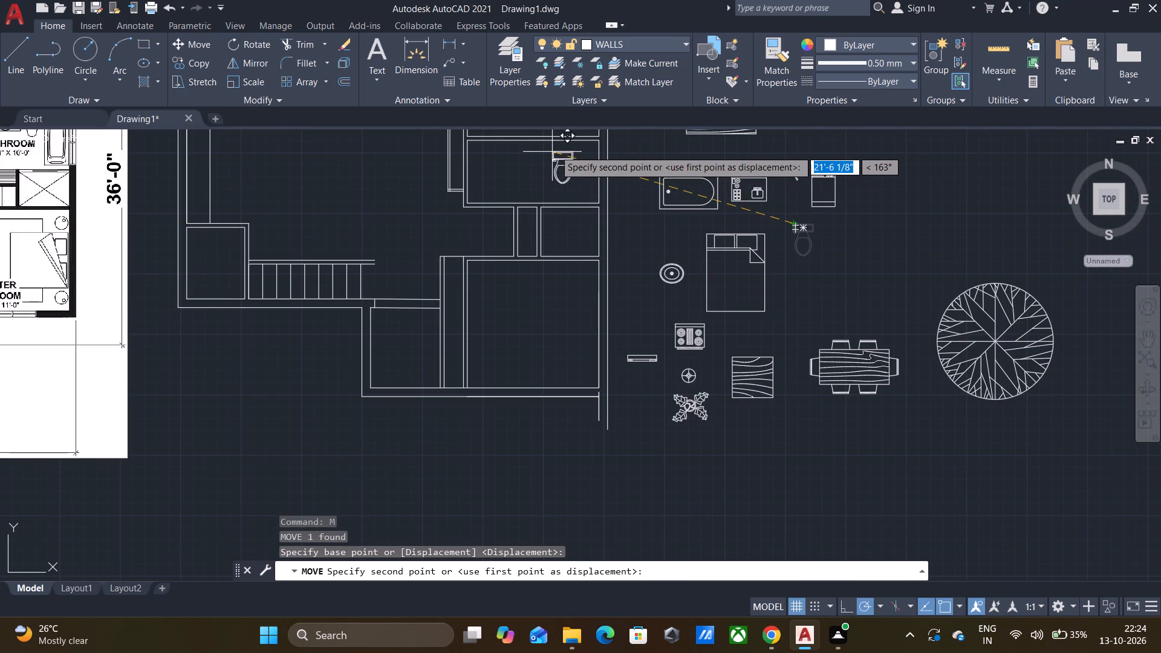
middle_click_drag(554, 150, 640, 235)
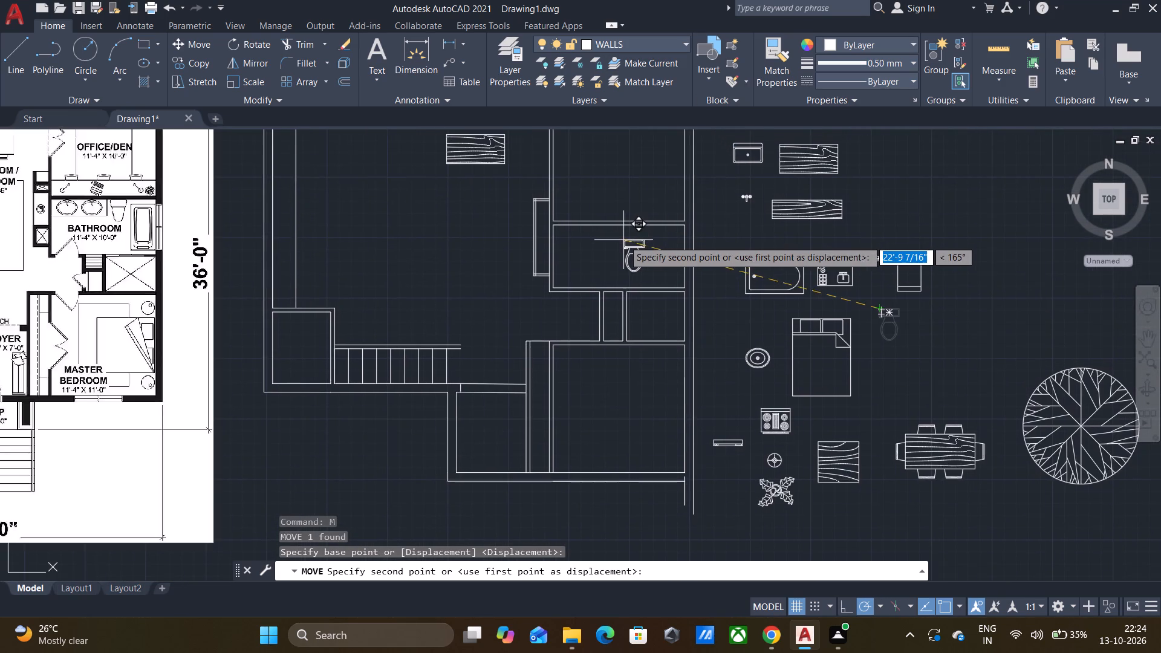
scroll(623, 240, "up", 1)
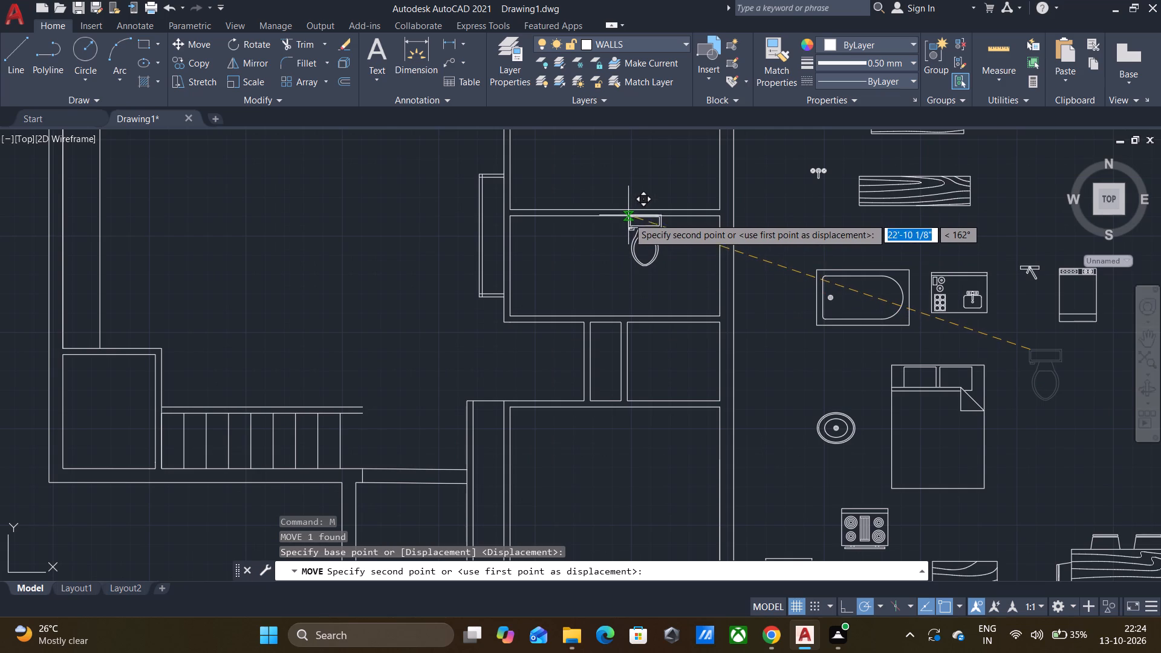
left_click(626, 218)
scroll(689, 226, "down", 1)
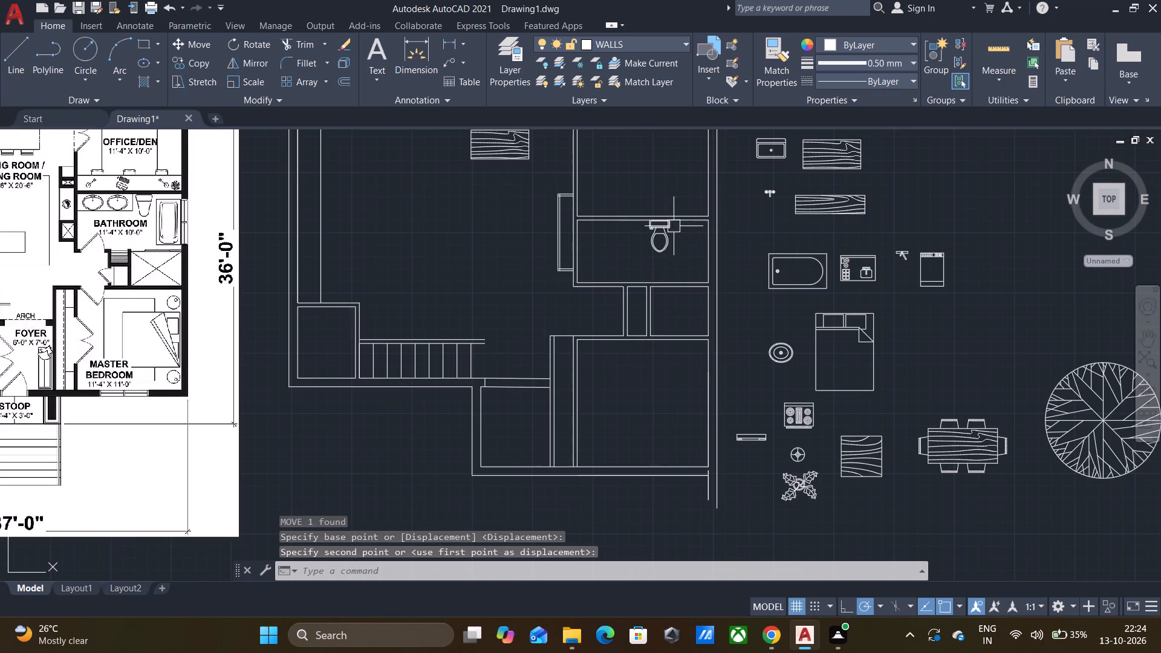
Rotate the range hood block outside the plan 90 degrees about its upper-left corner so it stands vertical.
scroll(644, 205, "down", 1)
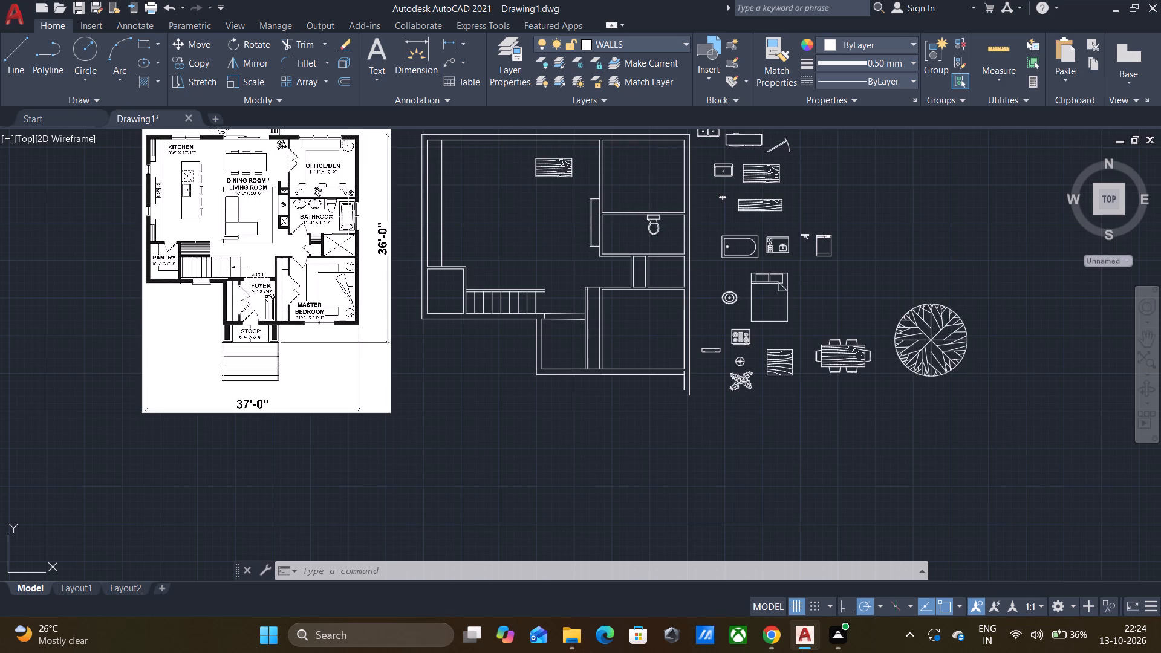
scroll(327, 223, "up", 1)
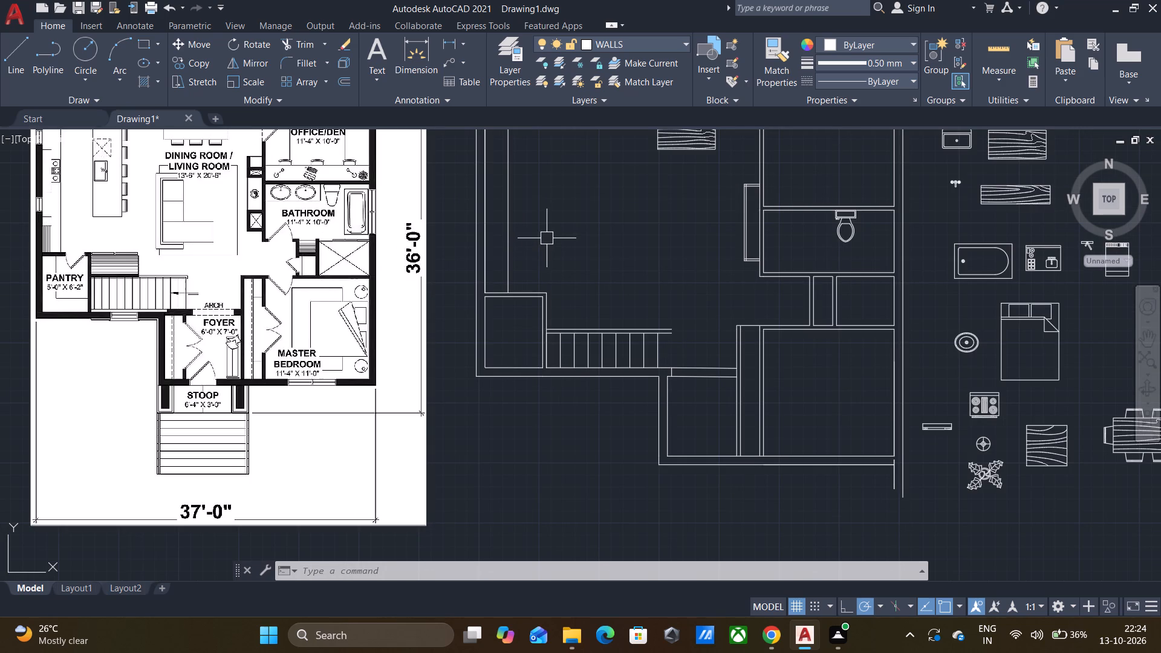
middle_click_drag(547, 239, 573, 294)
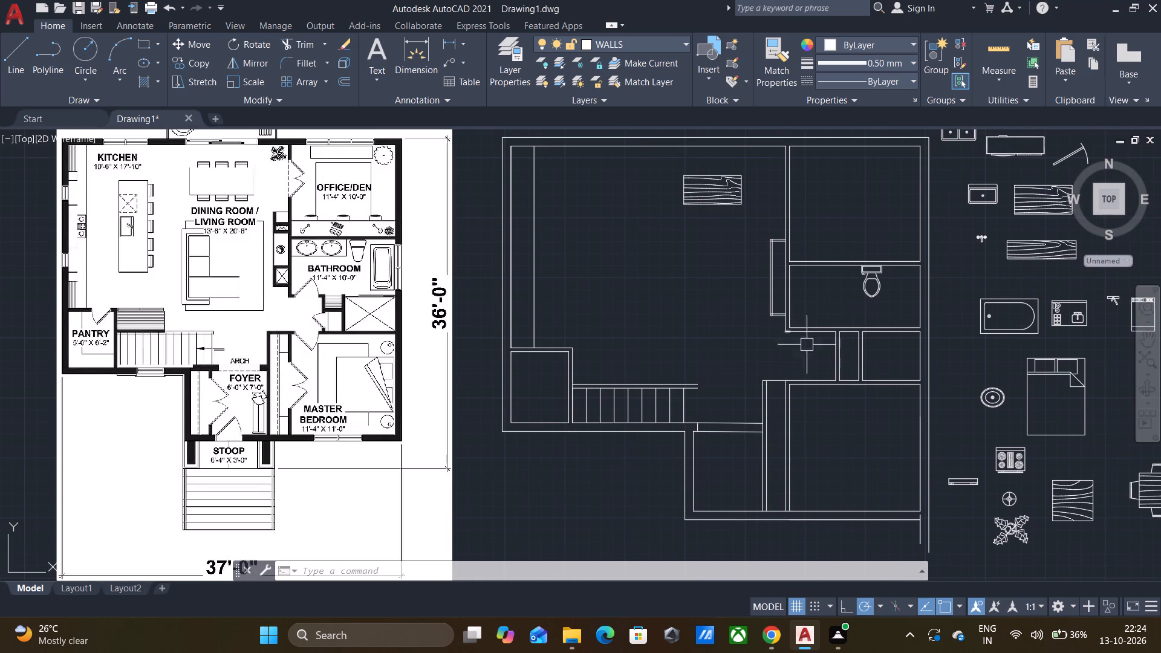
scroll(974, 508, "up", 2)
left_click(981, 481)
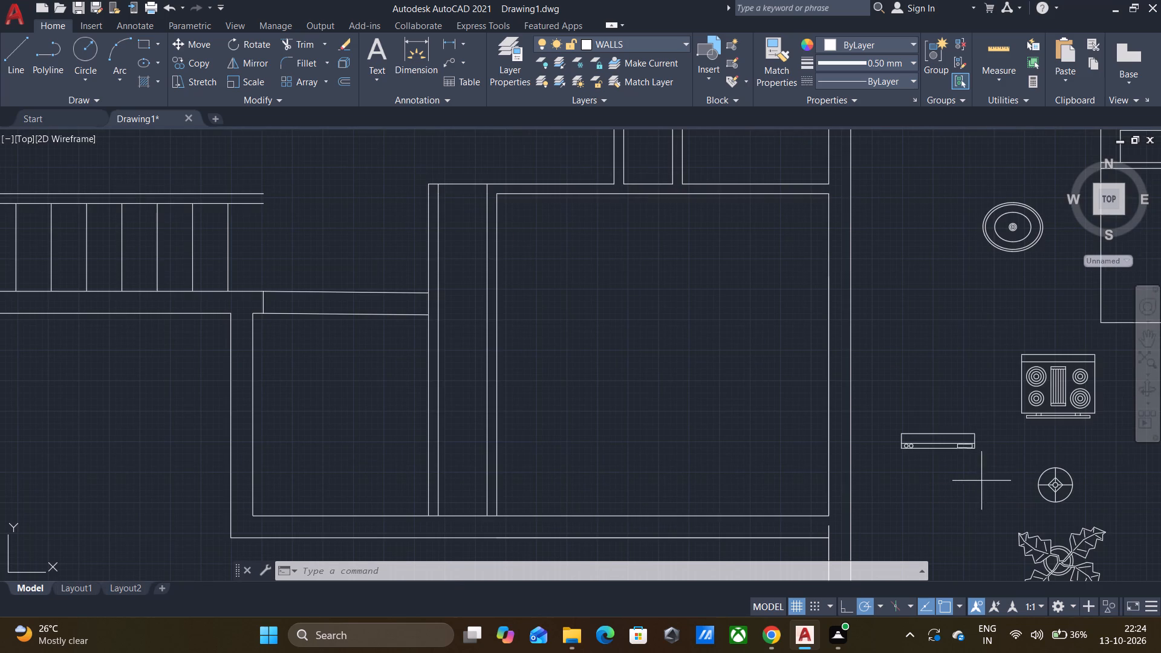
left_click(896, 418)
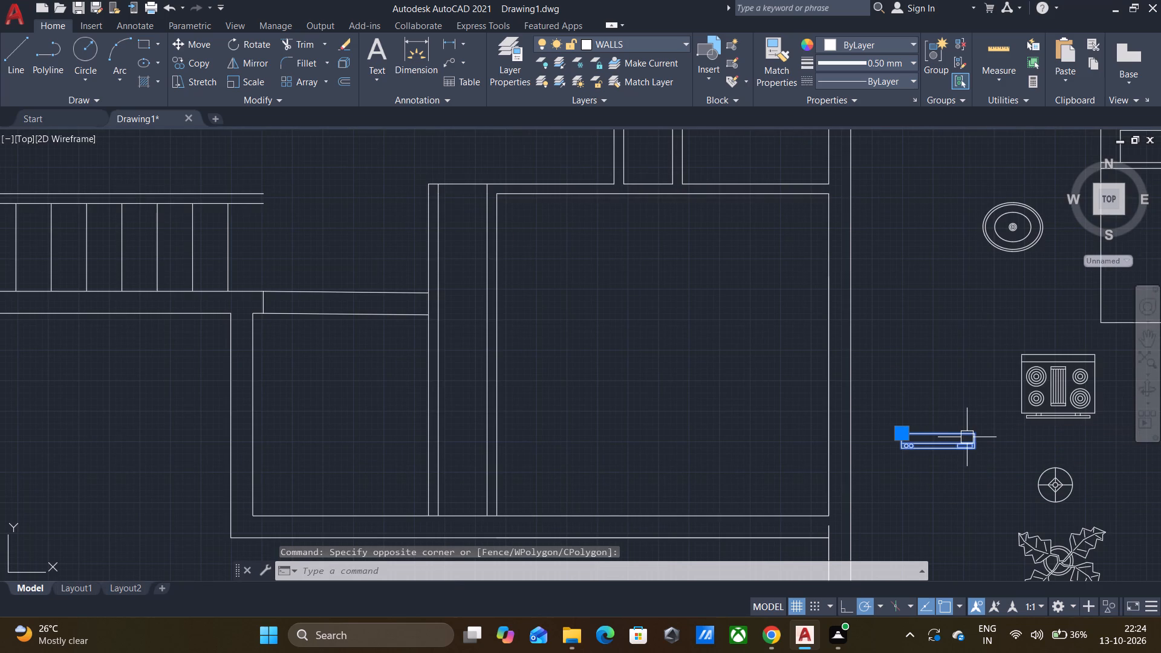
key("r")
left_click(1004, 523)
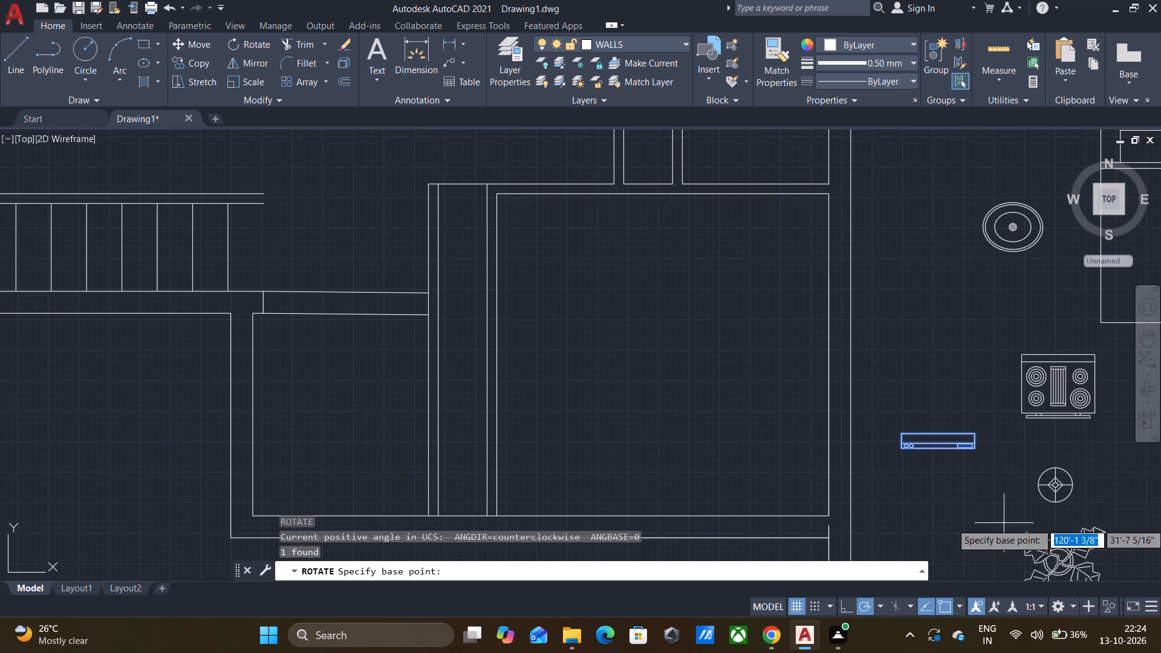
left_click(900, 434)
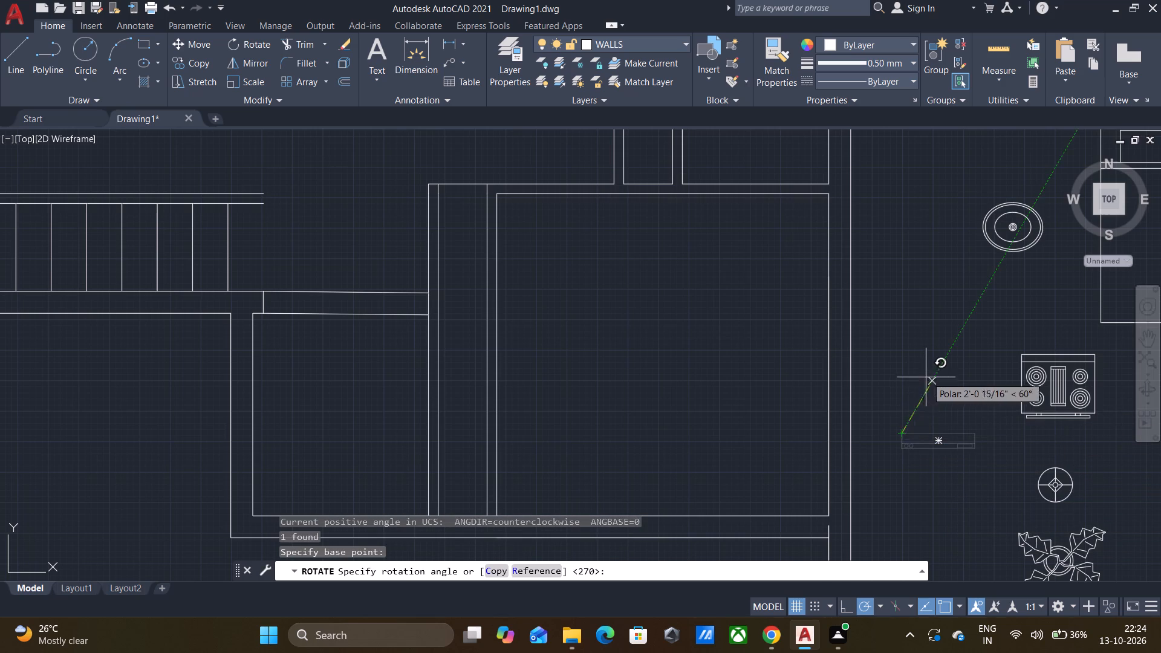
left_click(905, 348)
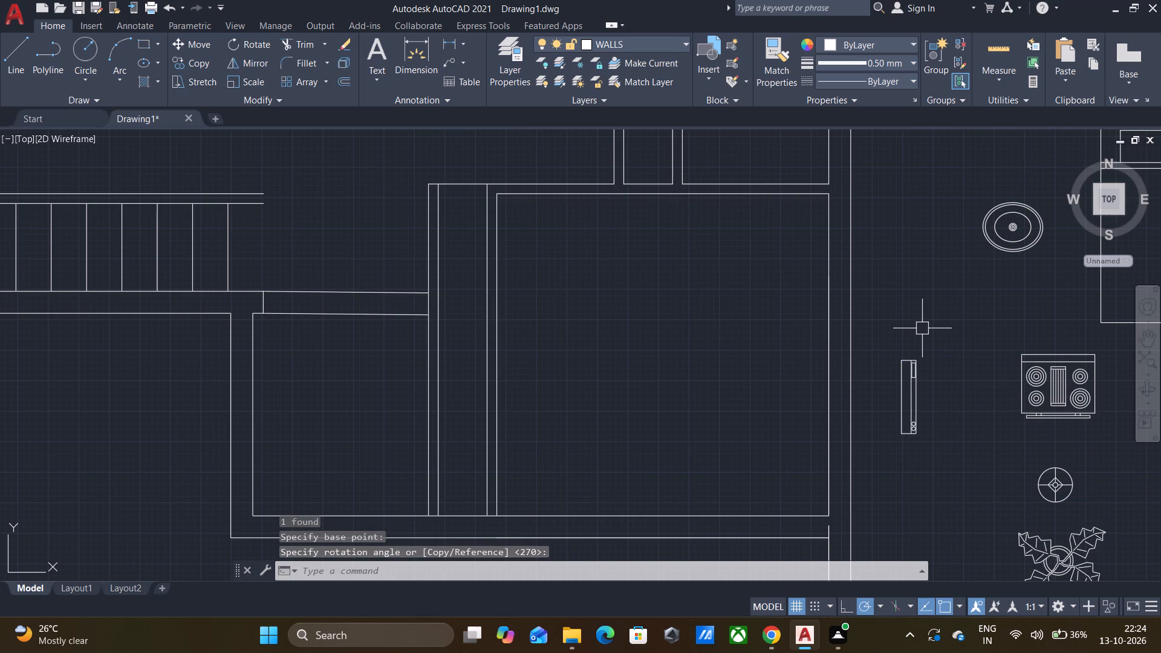
key("Escape")
Move the vertical range hood block by its upper-left corner to the kitchen's upper-left inside wall corner.
left_click(948, 456)
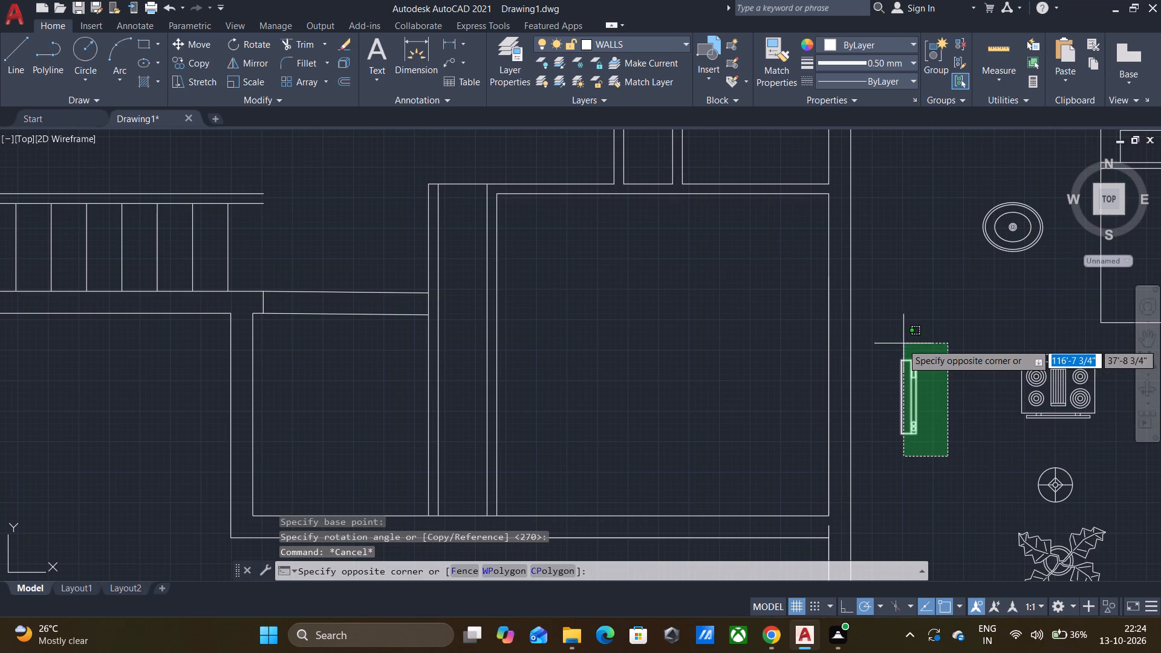
left_click(895, 344)
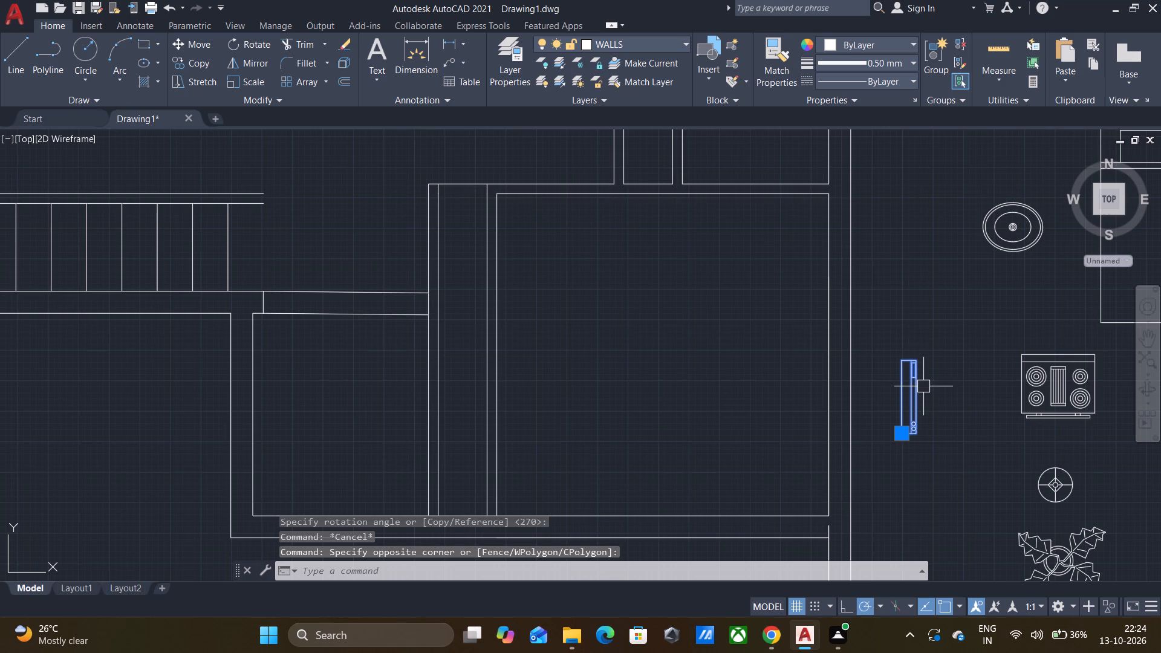
key("m")
key("Return")
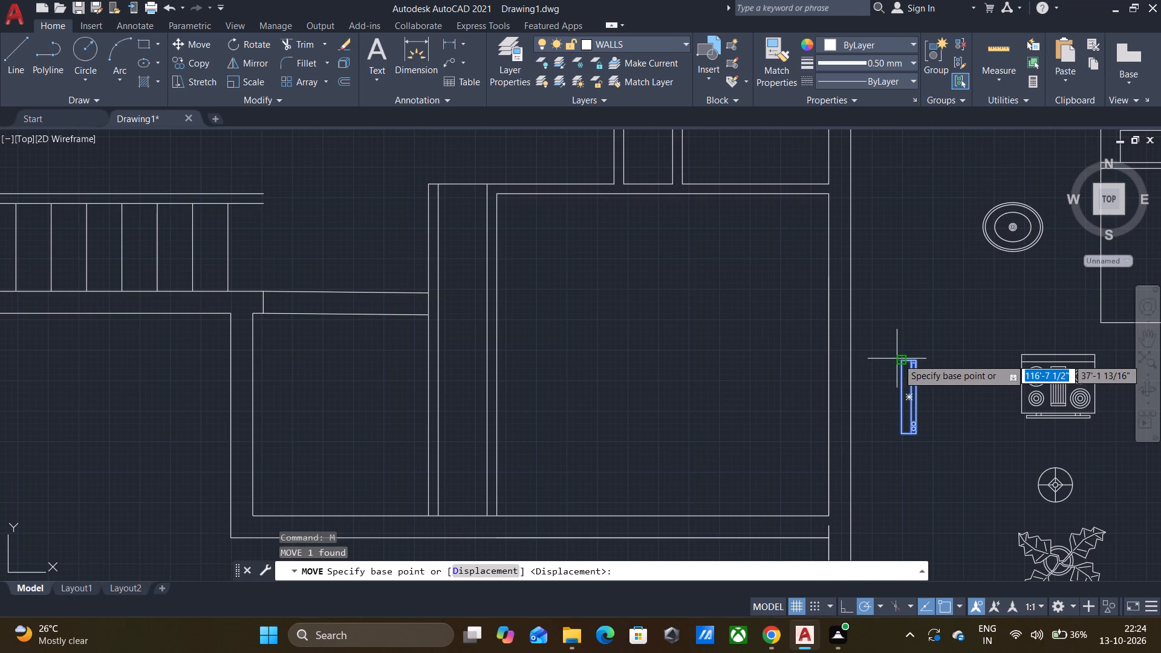
left_click(898, 359)
scroll(903, 357, "down", 3)
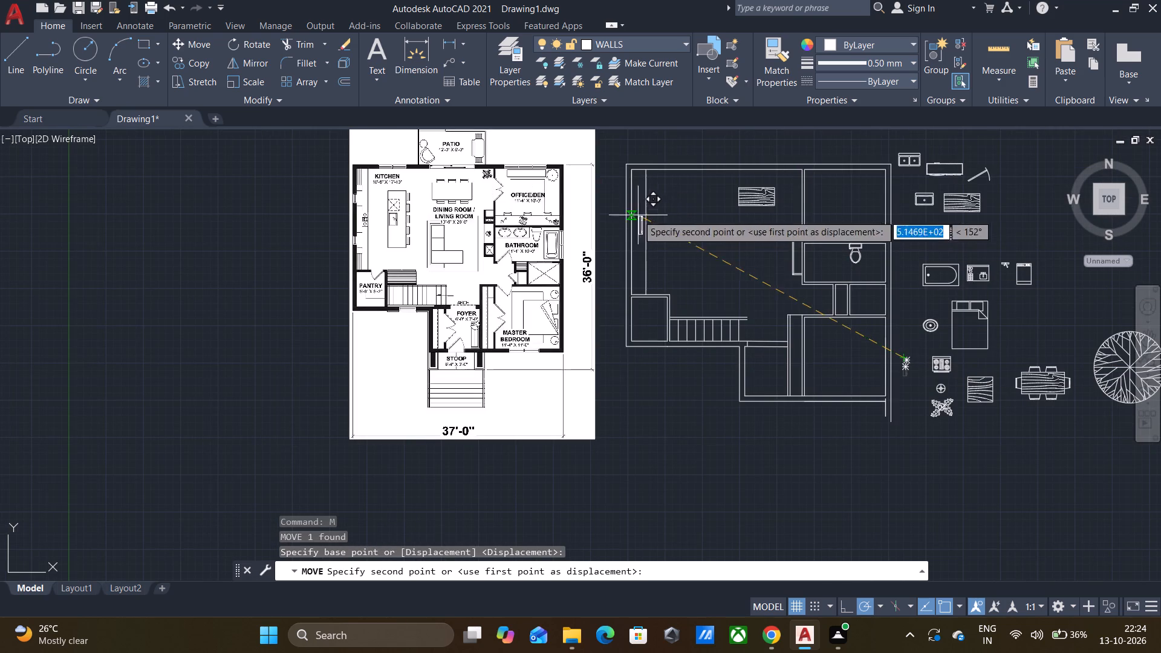
scroll(620, 184, "up", 3)
middle_click_drag(659, 161, 660, 294)
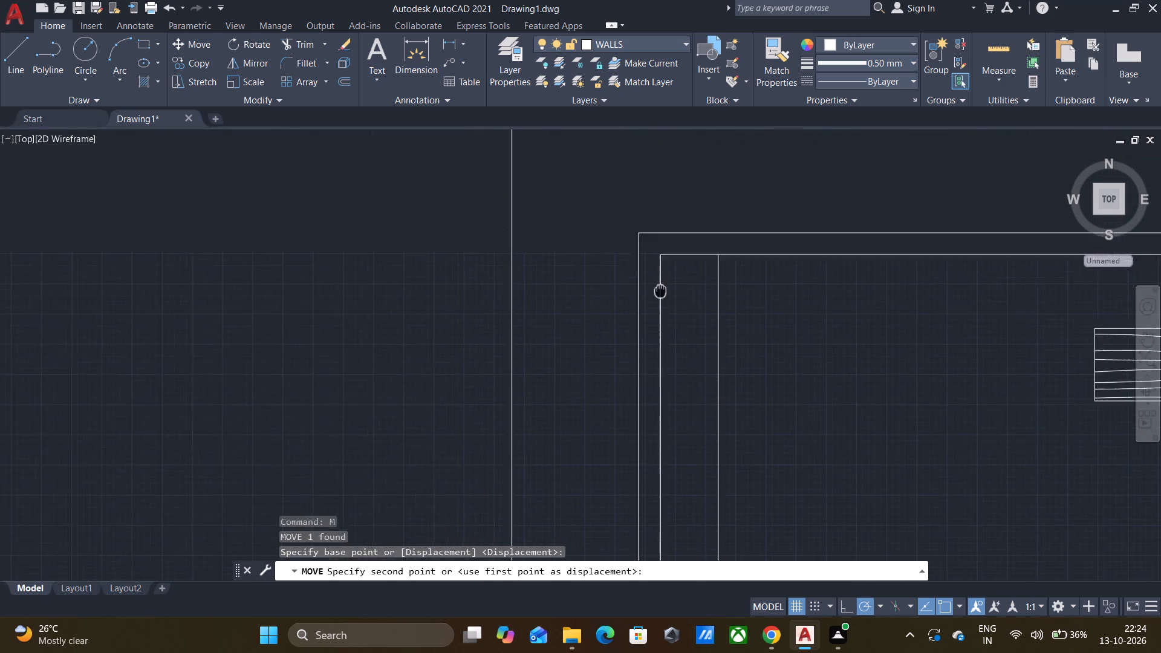
middle_click_drag(660, 294, 662, 319)
left_click(665, 288)
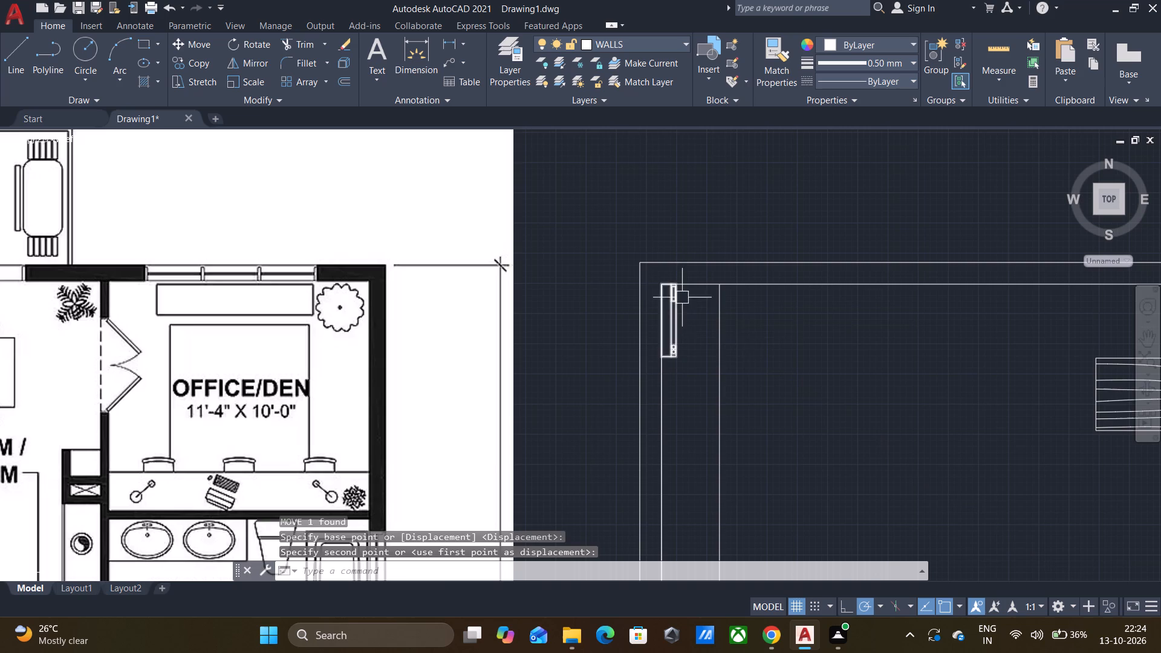
scroll(778, 338, "down", 1)
middle_click_drag(817, 375, 835, 344)
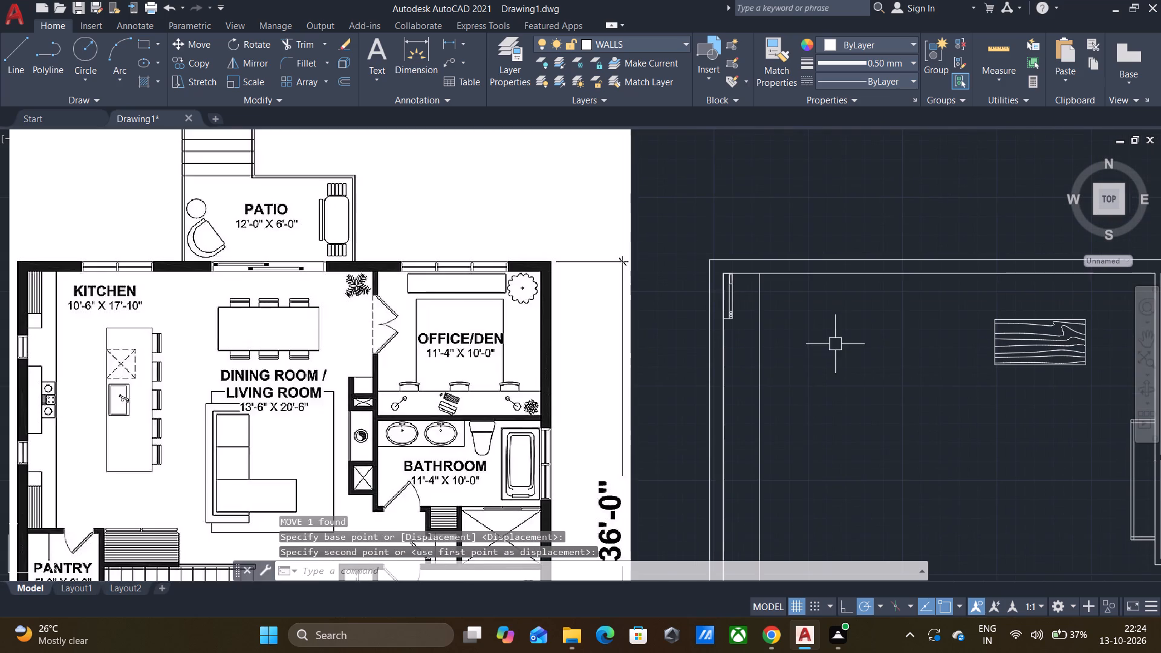
scroll(835, 344, "down", 1)
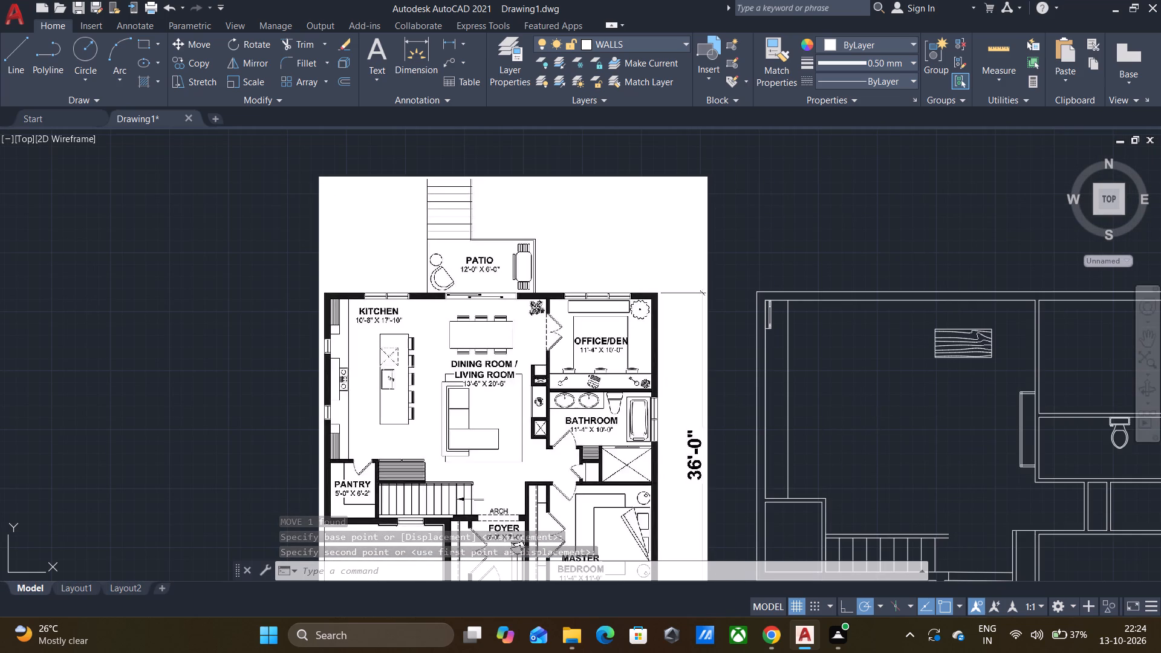
Examine the kitchen fixtures in the reference plan and the blocks collected beside the redrawn plan for the next item to place.
scroll(327, 380, "up", 3)
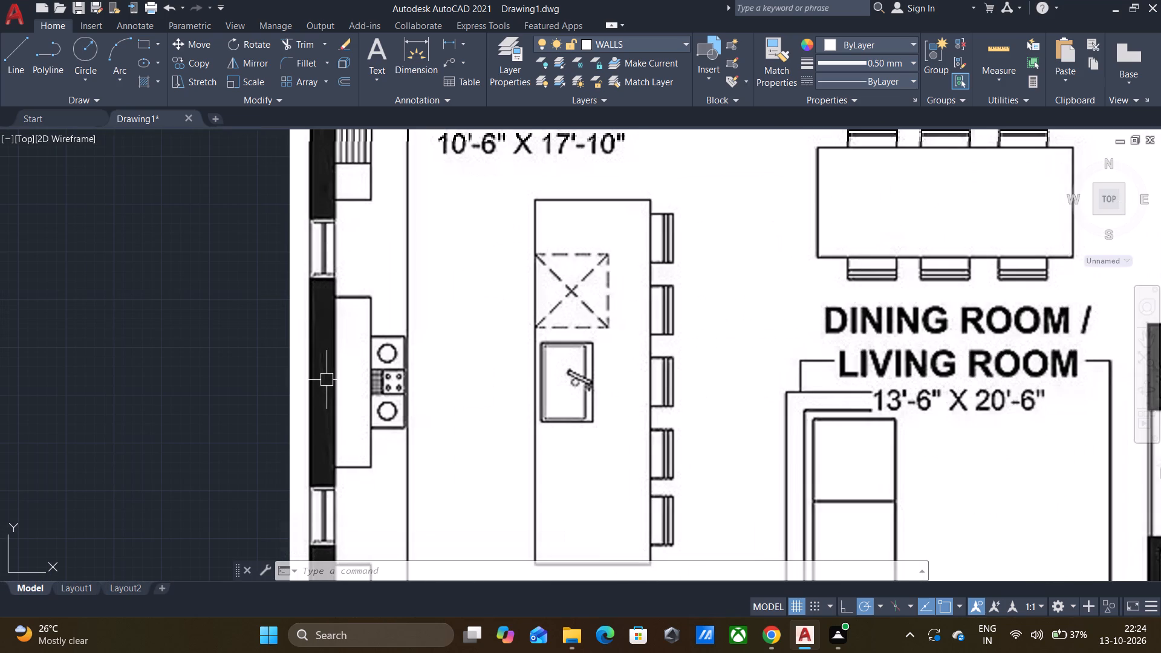
scroll(327, 380, "down", 3)
middle_click_drag(919, 473, 767, 372)
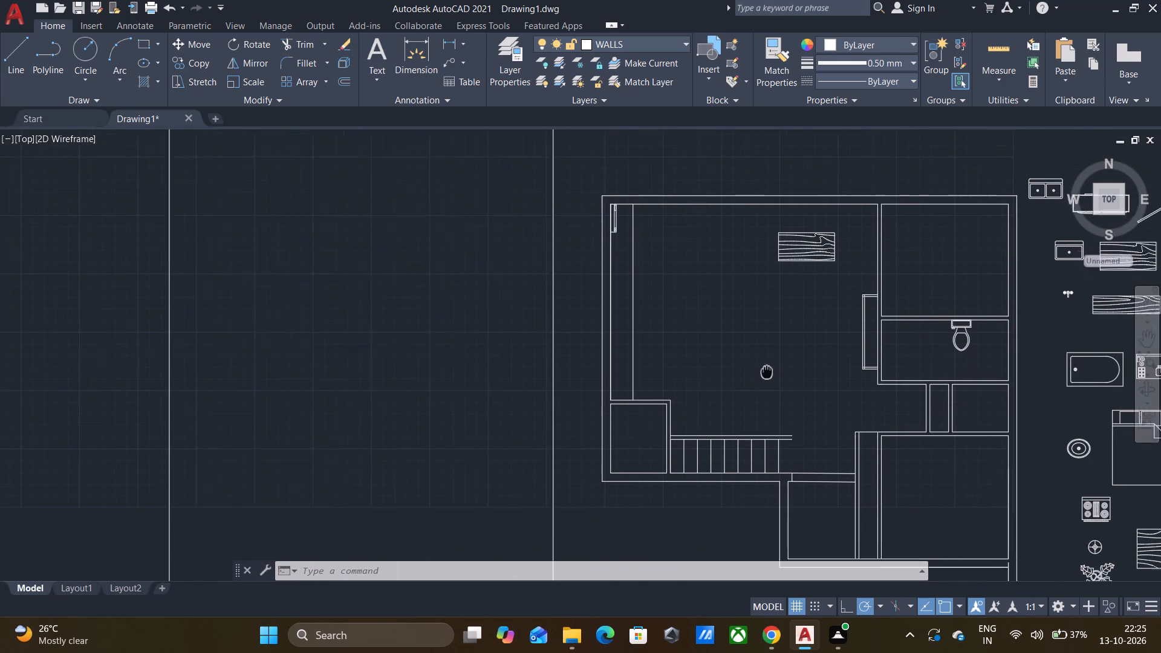
middle_click_drag(767, 372, 764, 370)
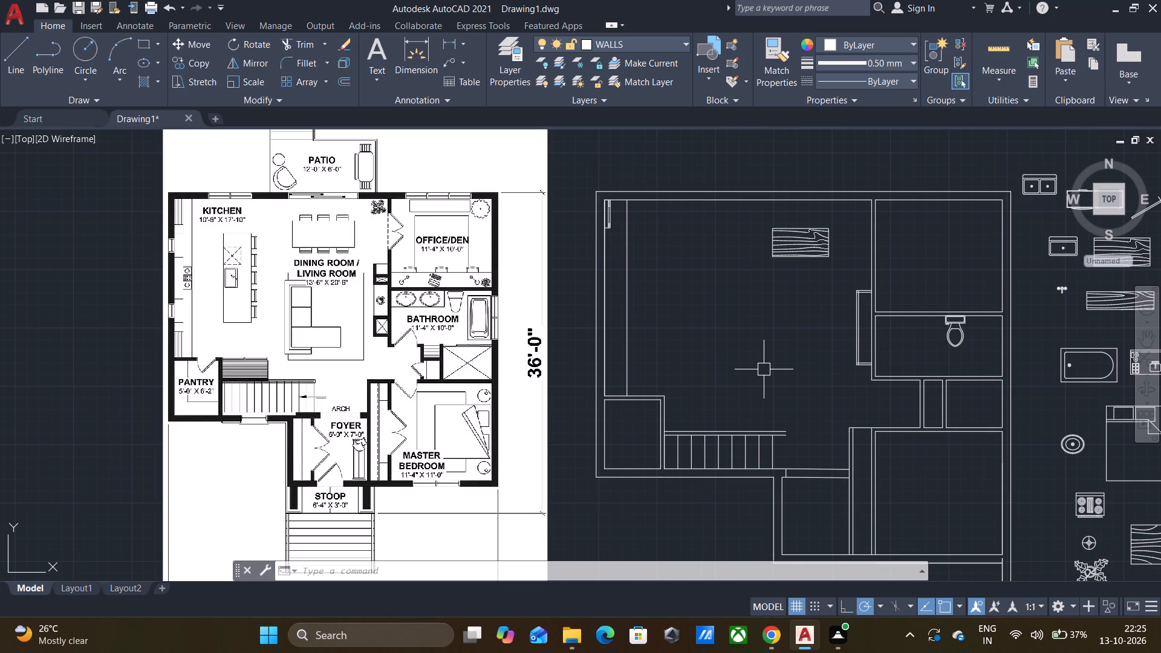
middle_click_drag(769, 359, 765, 348)
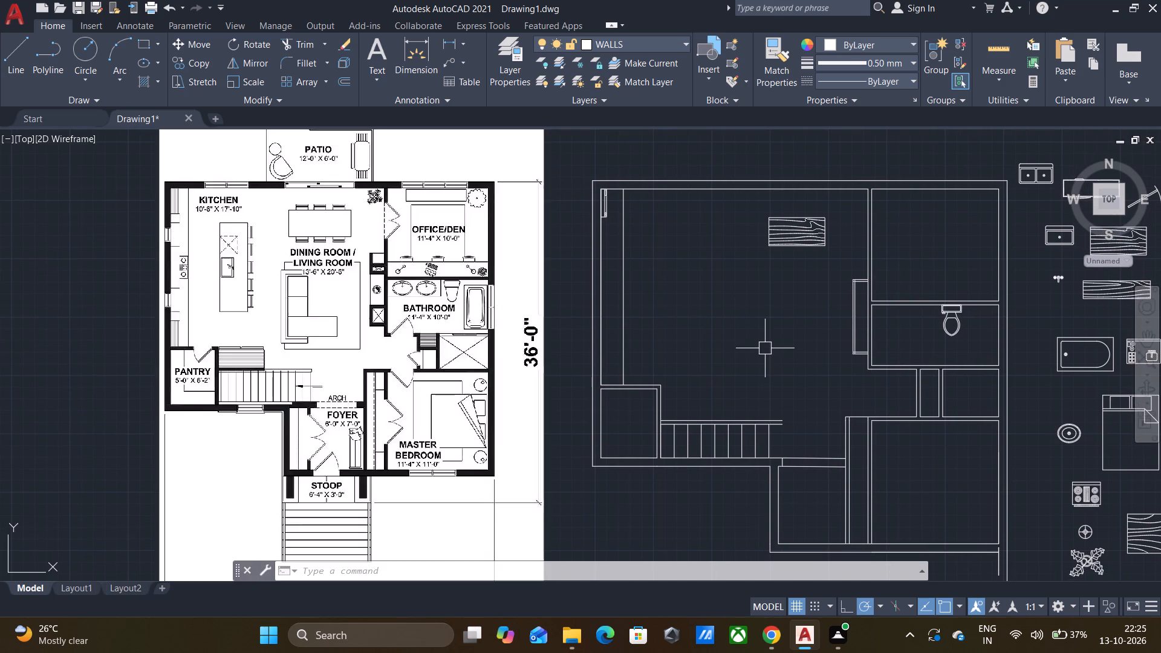
middle_click_drag(763, 346, 752, 332)
scroll(752, 332, "down", 1)
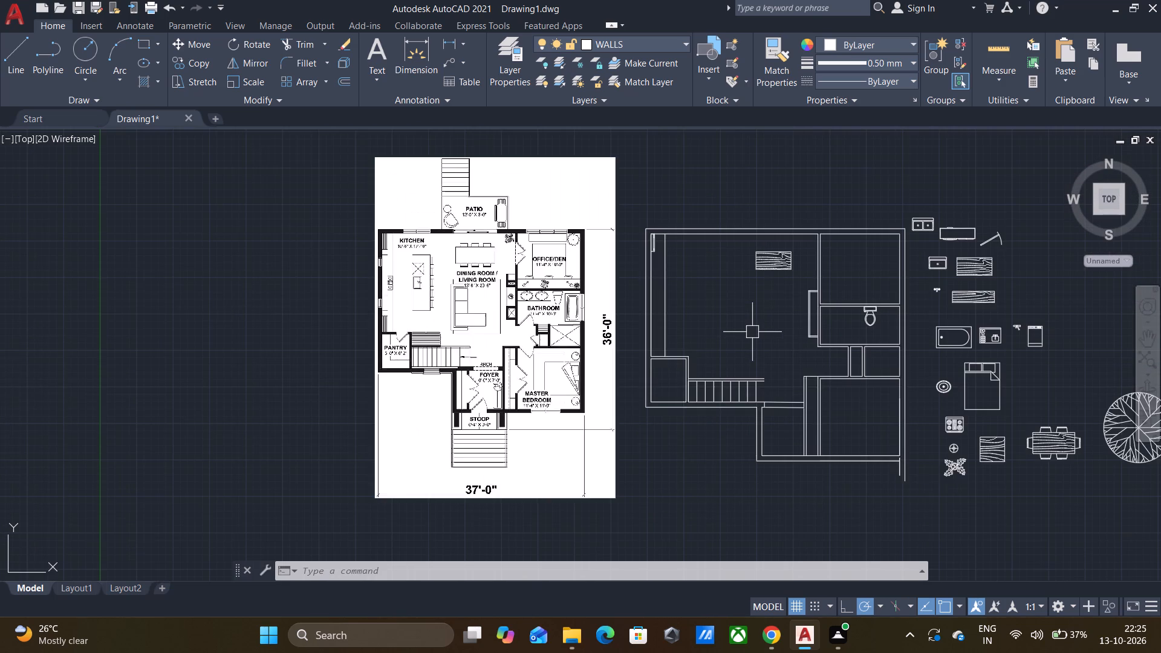
middle_click_drag(756, 331, 735, 317)
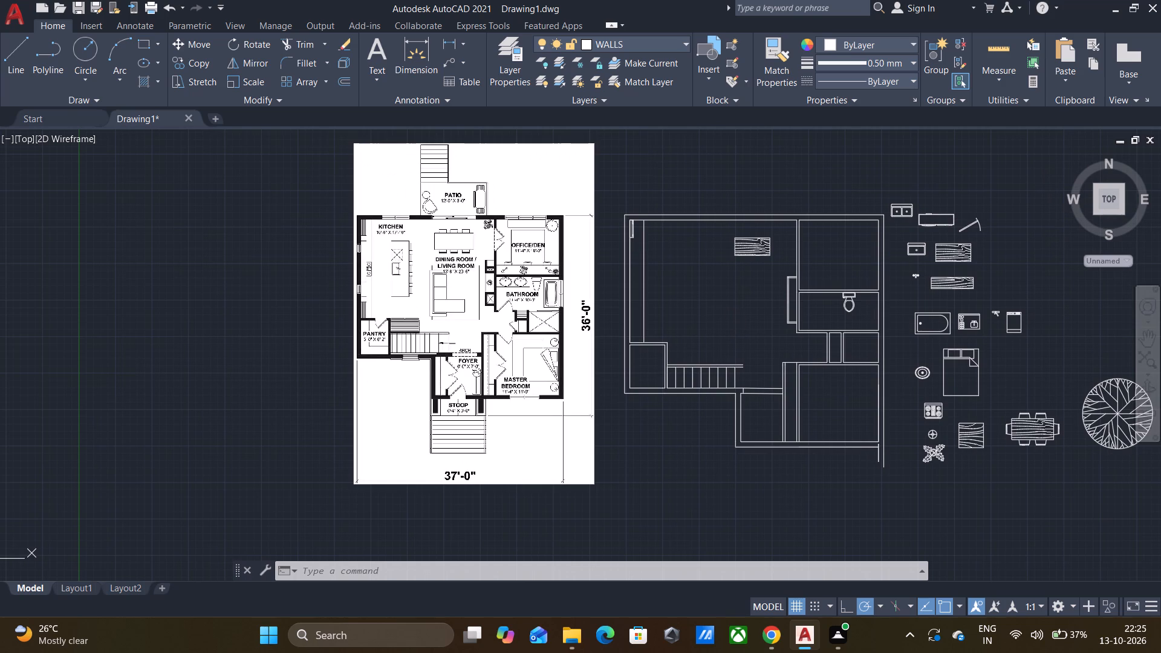
scroll(735, 317, "up", 1)
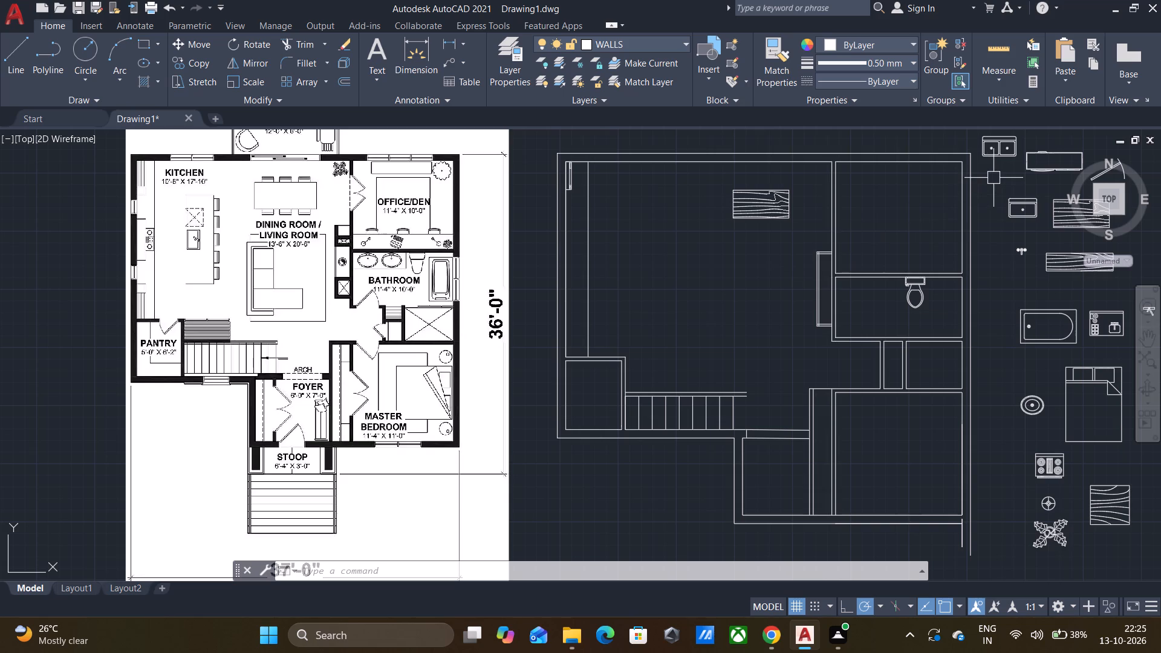
middle_click_drag(993, 178, 958, 219)
scroll(984, 189, "up", 3)
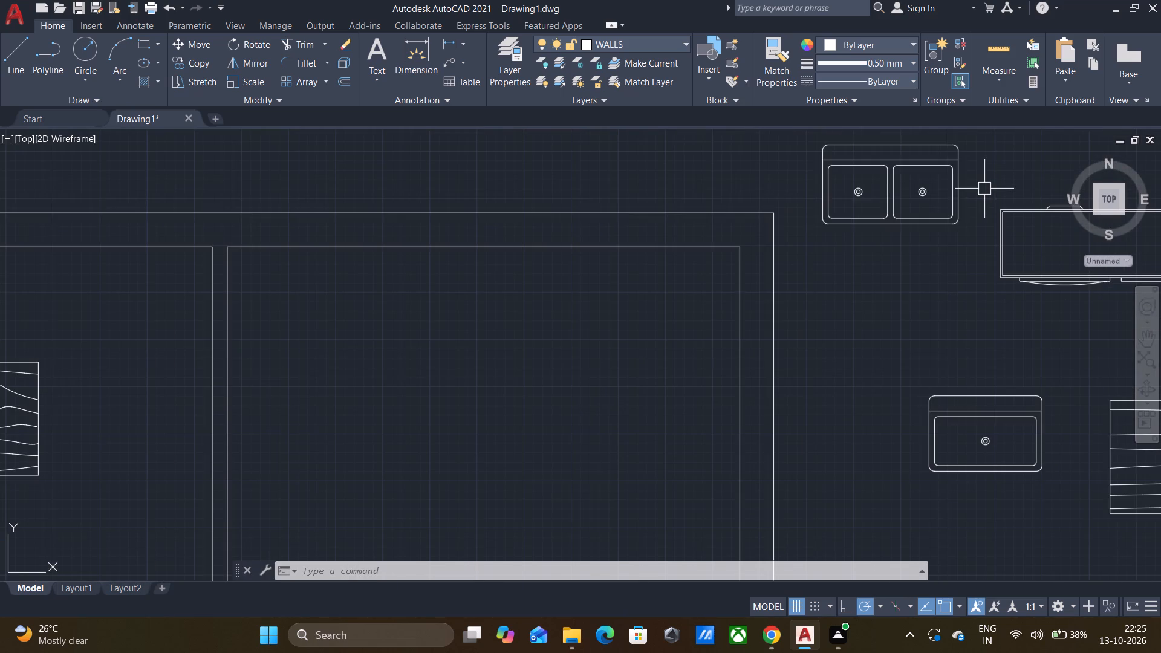
scroll(984, 189, "down", 1)
middle_click_drag(950, 276, 853, 261)
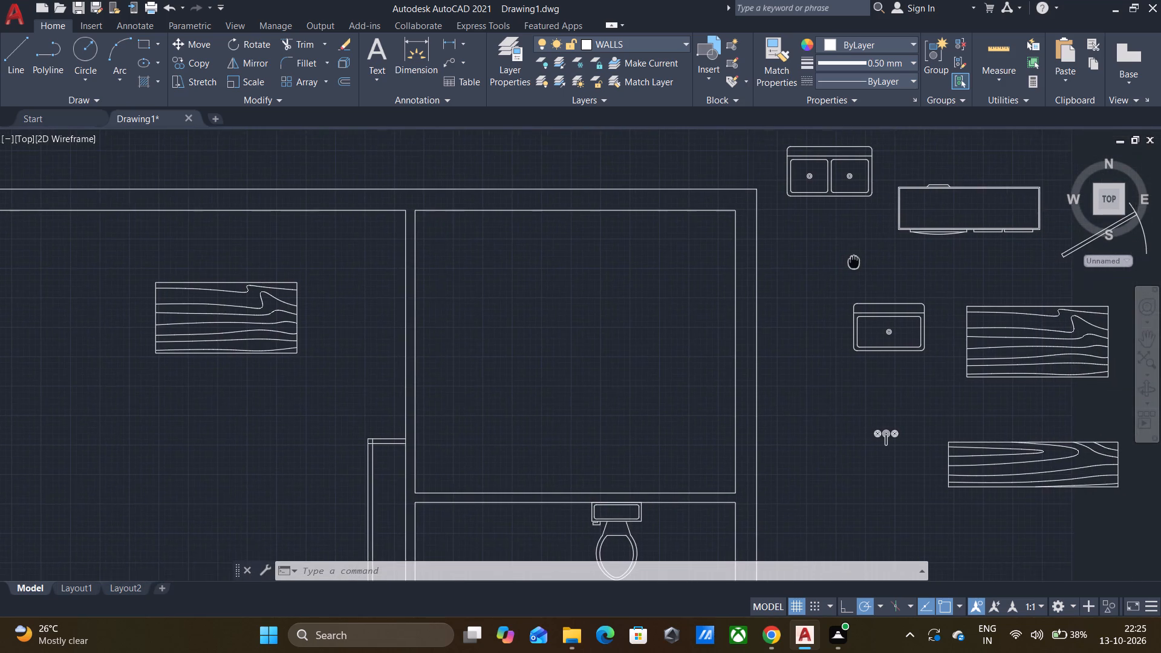
middle_click_drag(853, 261, 851, 261)
scroll(851, 261, "down", 1)
middle_click_drag(1074, 398, 981, 293)
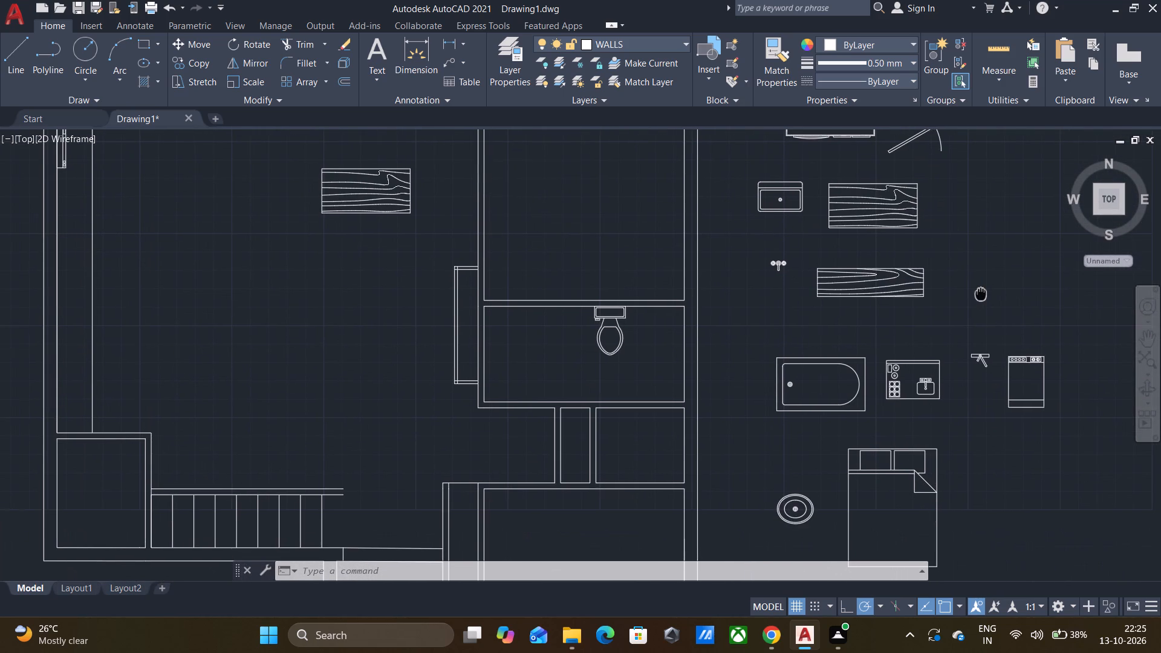
middle_click_drag(994, 409, 1025, 339)
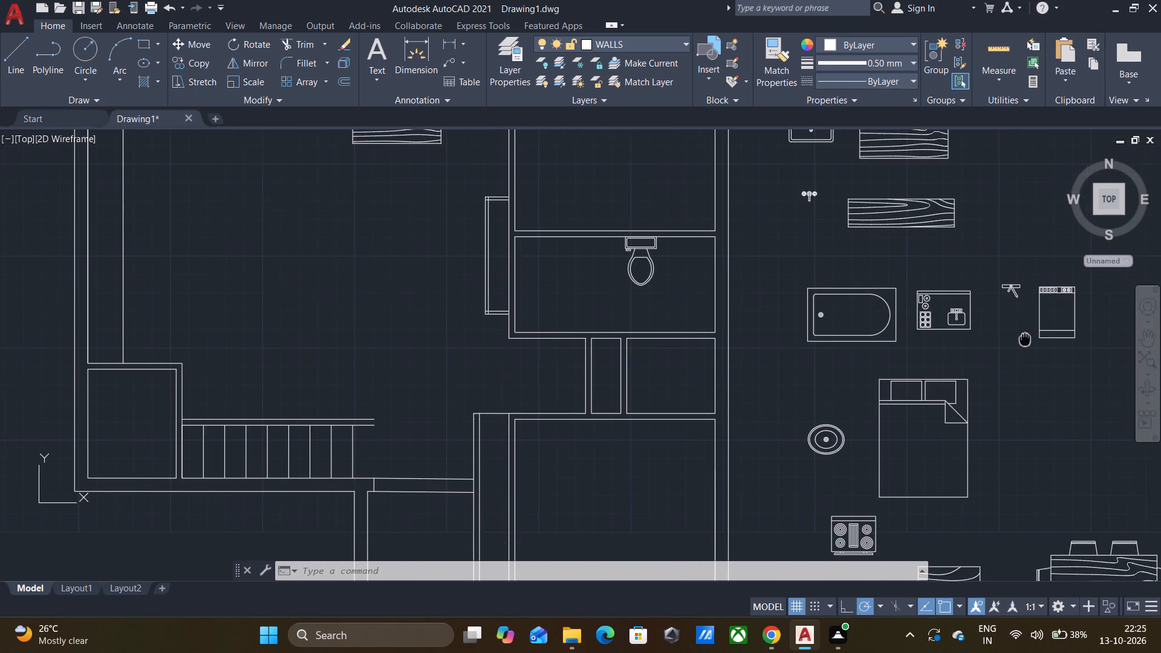
middle_click_drag(1025, 339, 1025, 338)
middle_click_drag(1042, 418, 1038, 326)
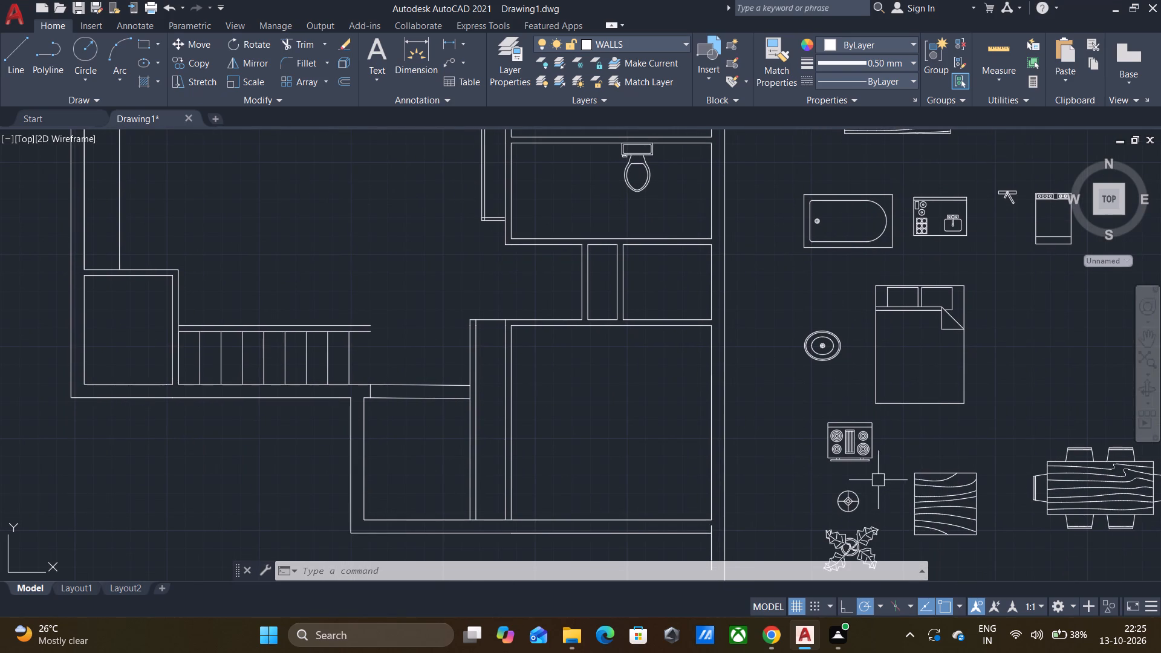
Move the four-burner stove block from below the oval basin into the kitchen, just off the counter along the outer wall.
left_click_drag(888, 477, 868, 458)
left_click(803, 412)
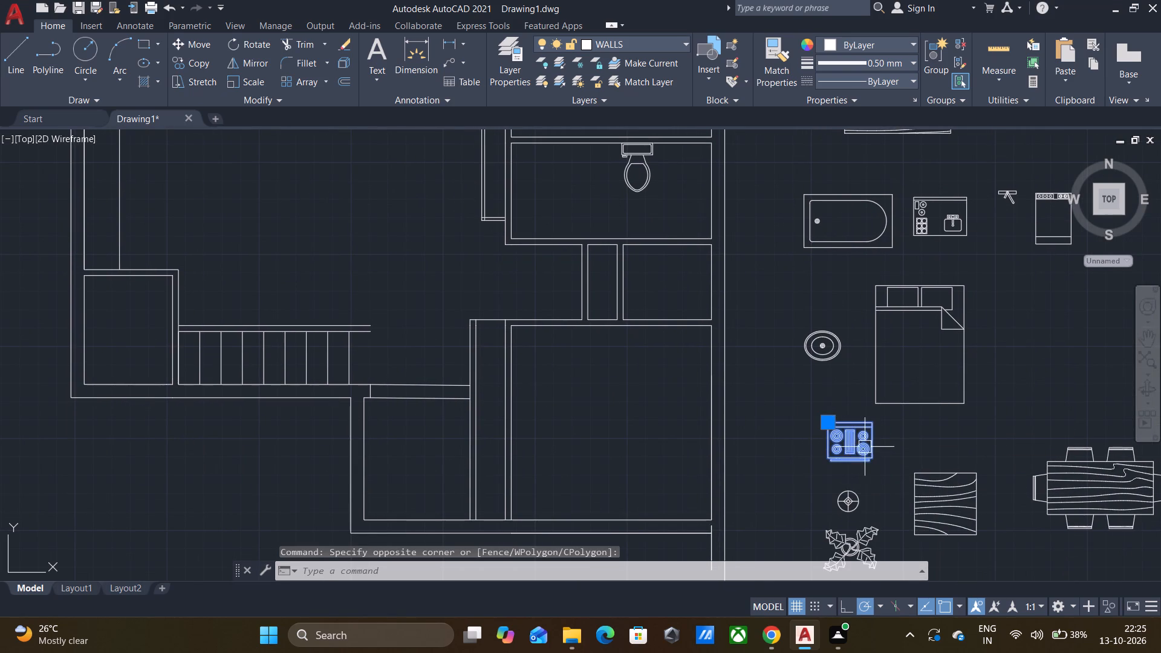
key("m")
key("Return")
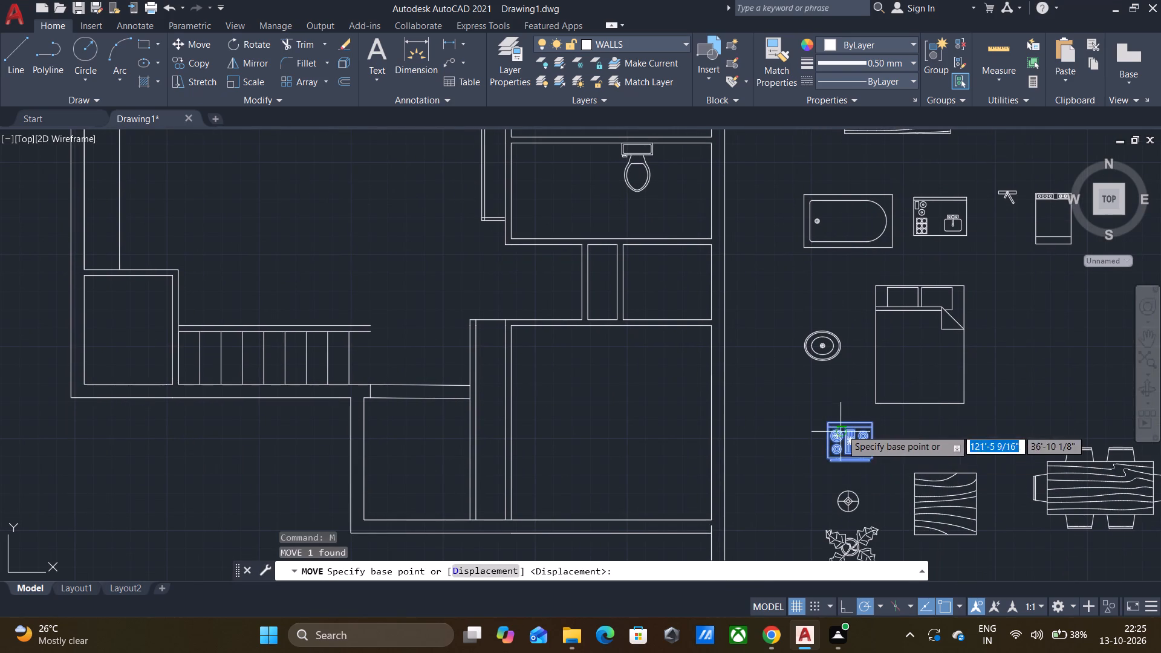
scroll(825, 413, "up", 2)
left_click(830, 440)
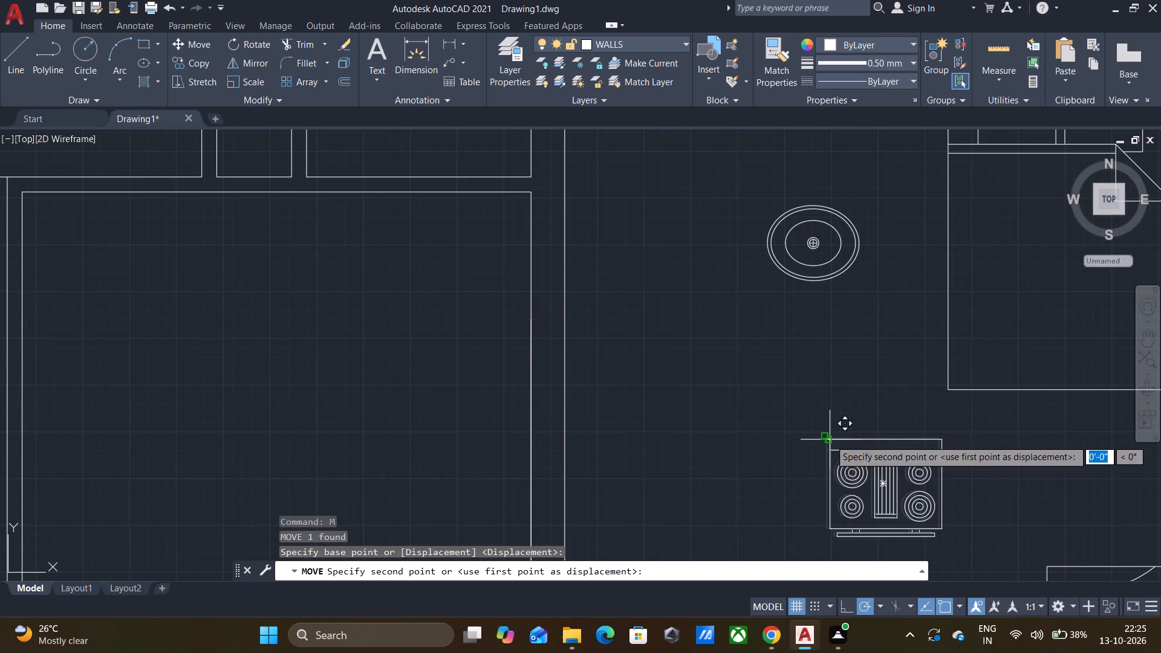
scroll(824, 395, "down", 2)
scroll(748, 363, "down", 2)
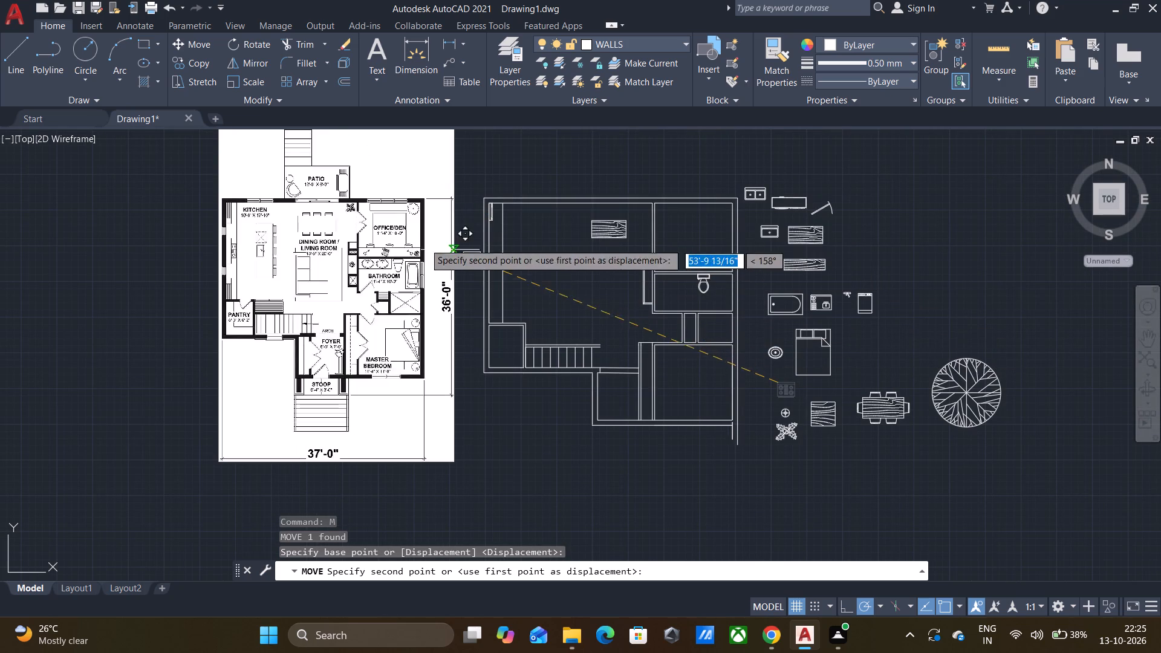
scroll(491, 258, "up", 3)
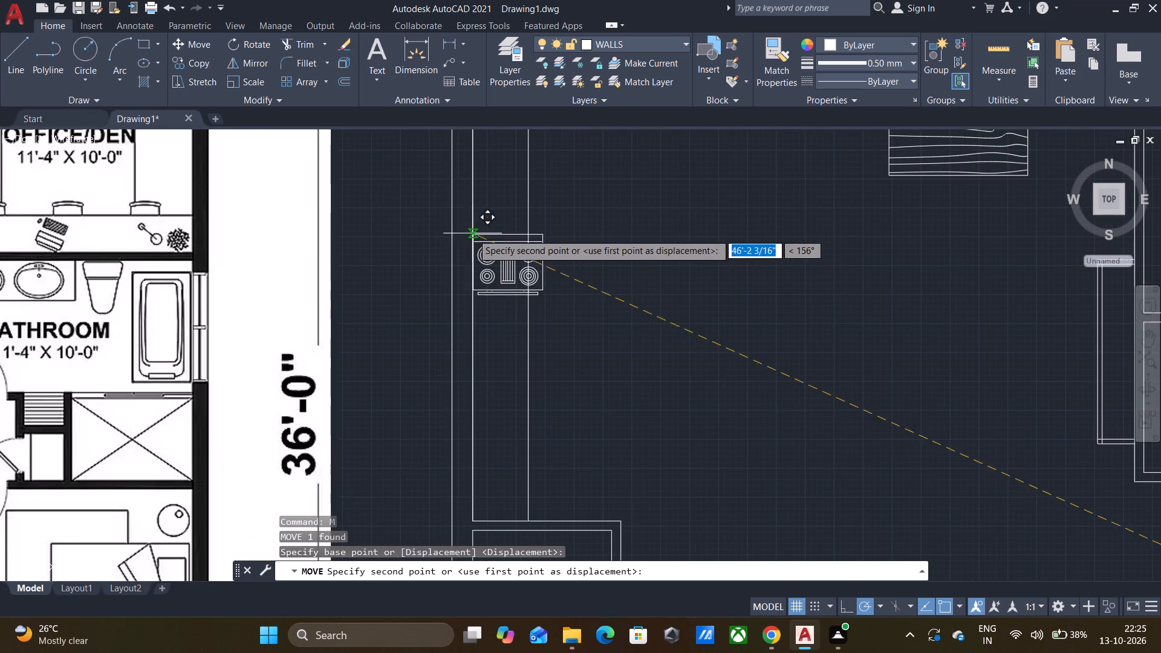
left_click(618, 253)
key("Escape")
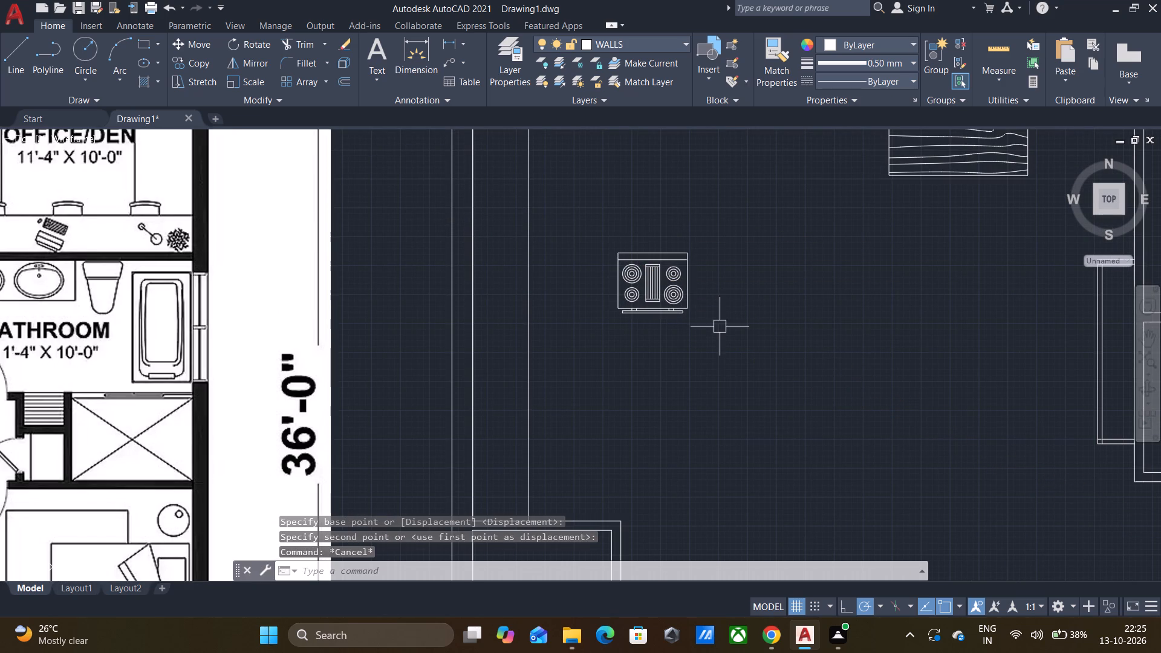
Scale the stove block down to about 5/8 of its size from its upper-left corner.
left_click(720, 330)
left_click(608, 235)
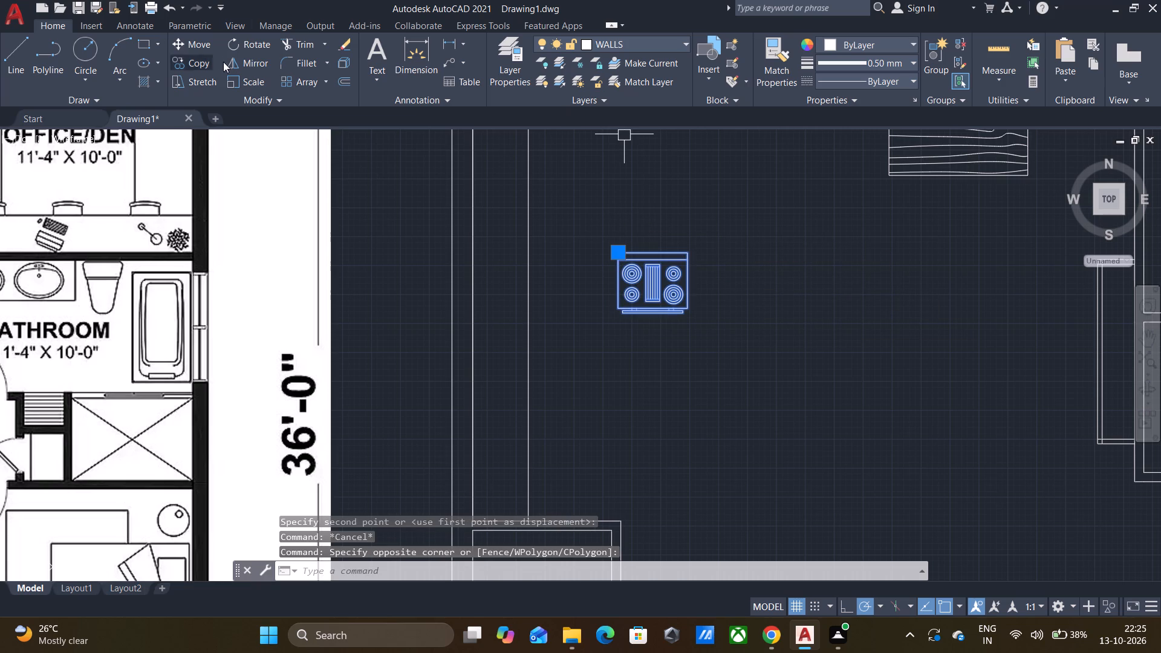
left_click(238, 77)
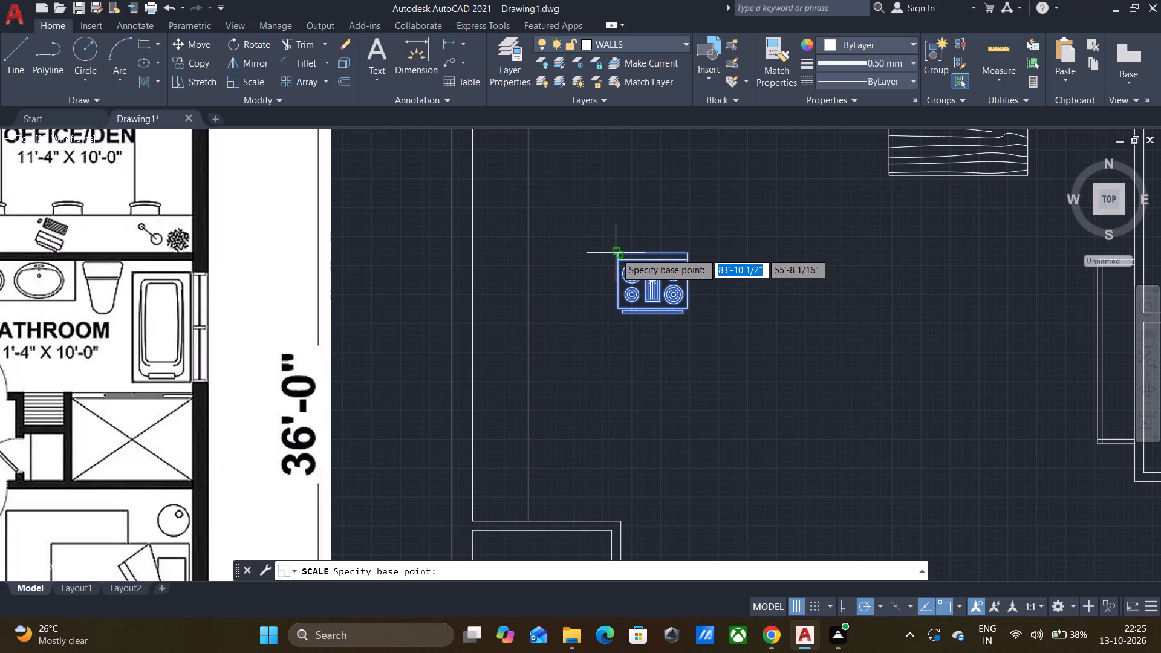
left_click(616, 253)
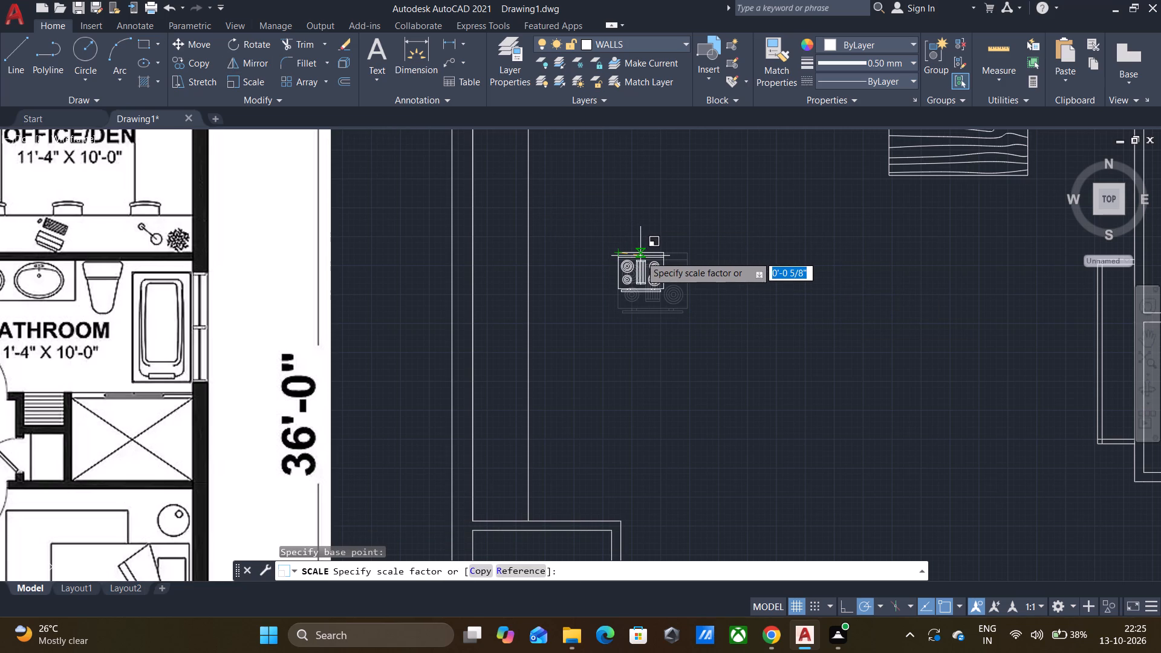
left_click(640, 256)
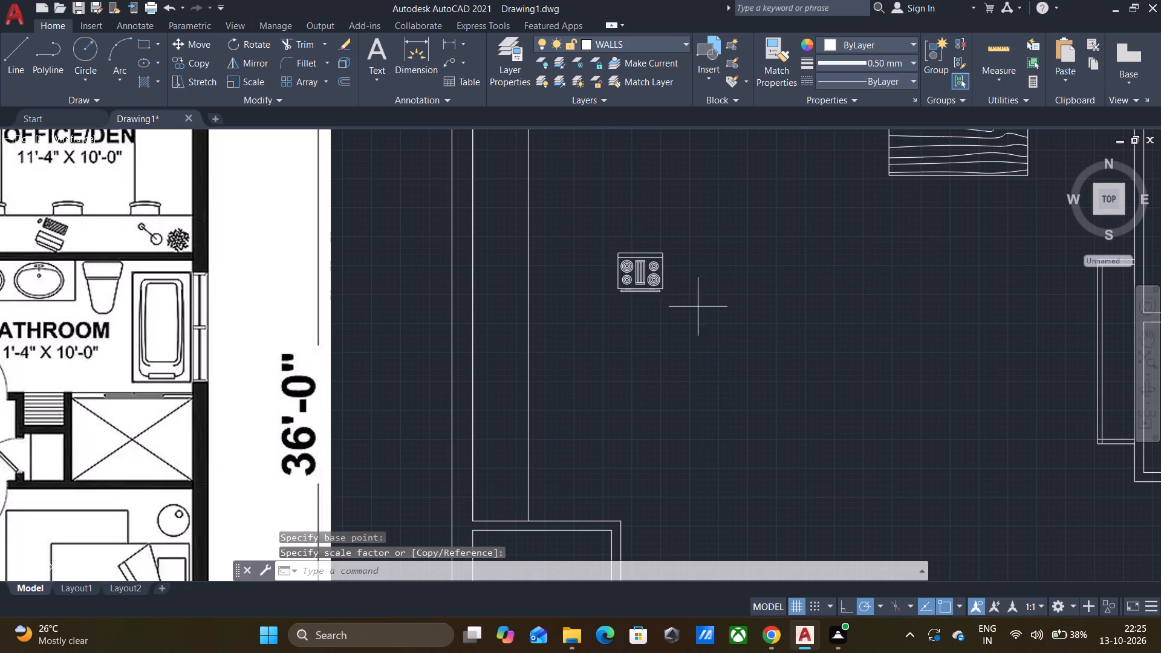
Rotate the stove block 90 degrees clockwise about its upper-right corner.
left_click(698, 307)
left_click(594, 233)
key("r")
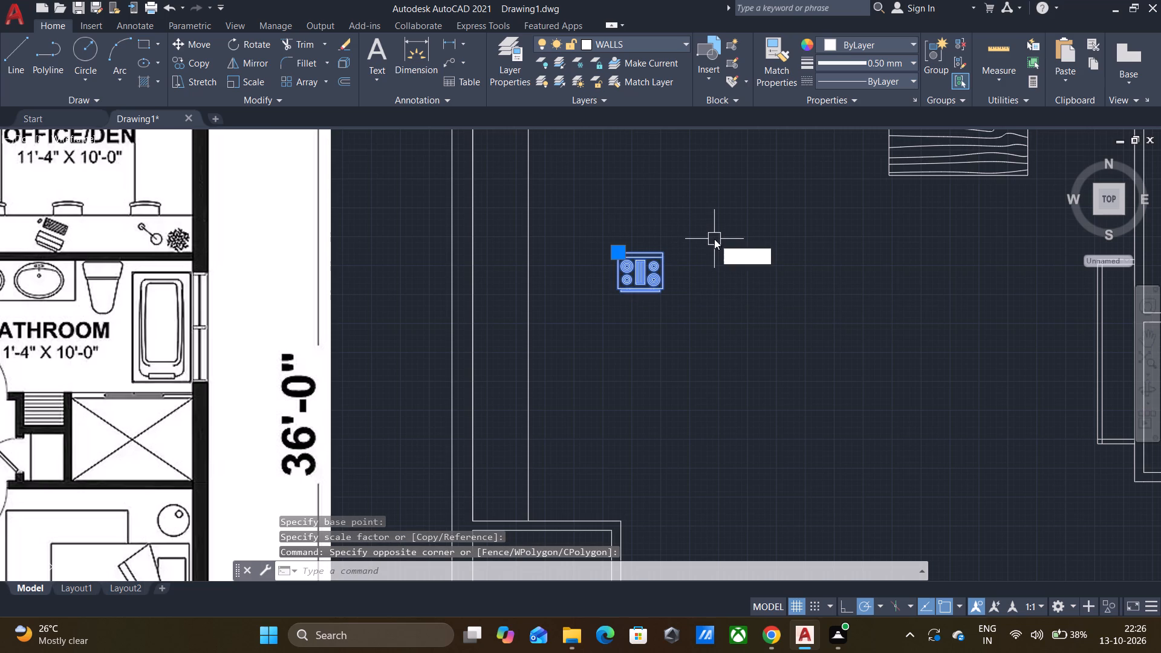
left_click(759, 328)
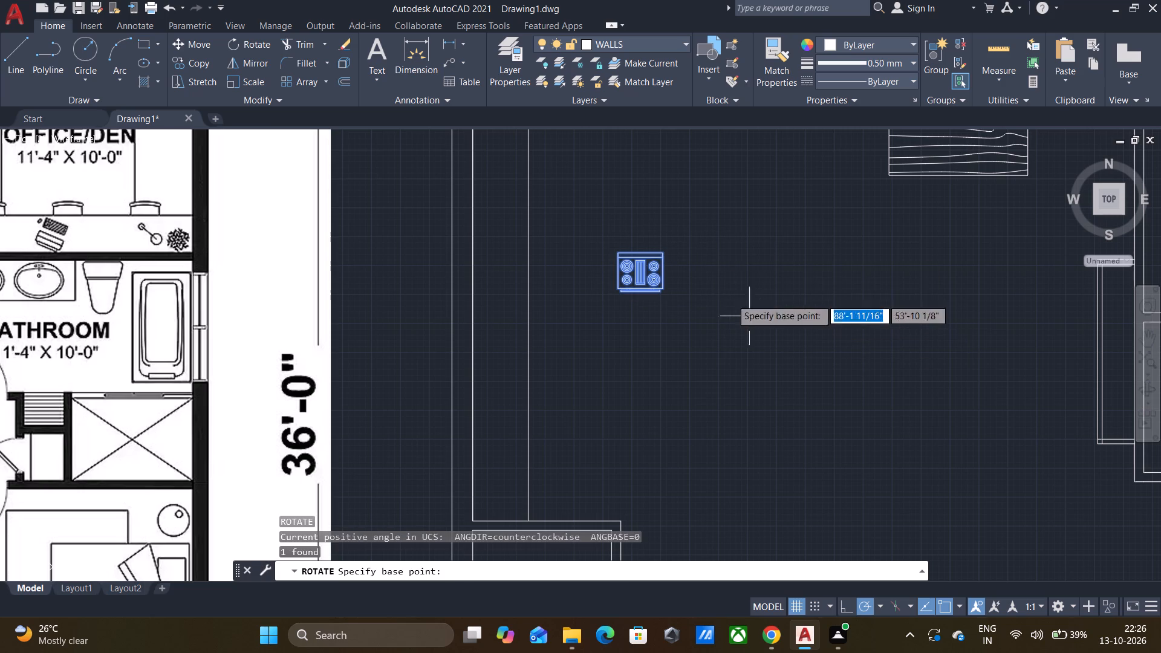
left_click(664, 252)
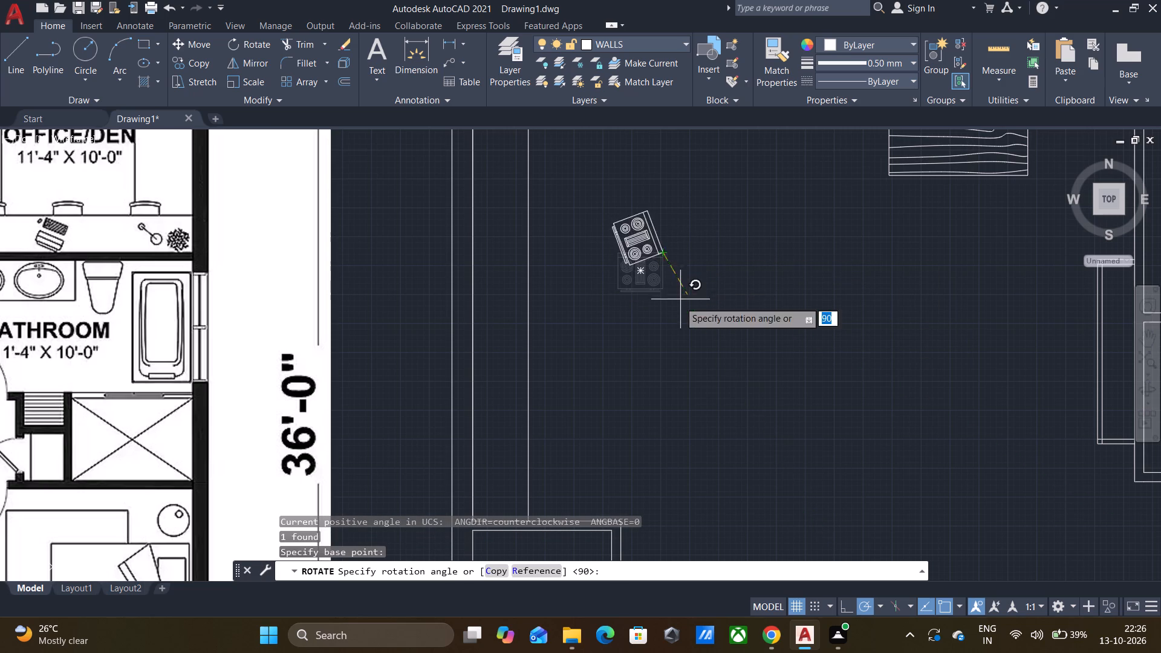
left_click(669, 310)
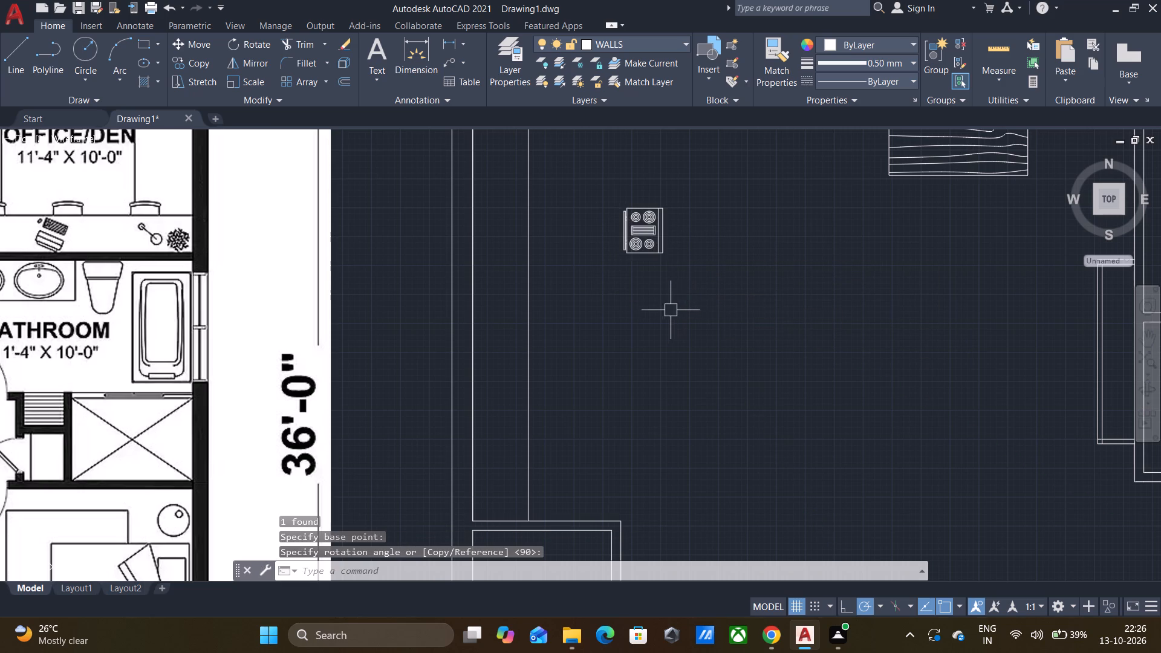
Move the rotated stove block by its lower-left corner onto the kitchen counter, against the inner face of the plan's left wall.
left_click_drag(704, 274, 700, 268)
left_click(611, 187)
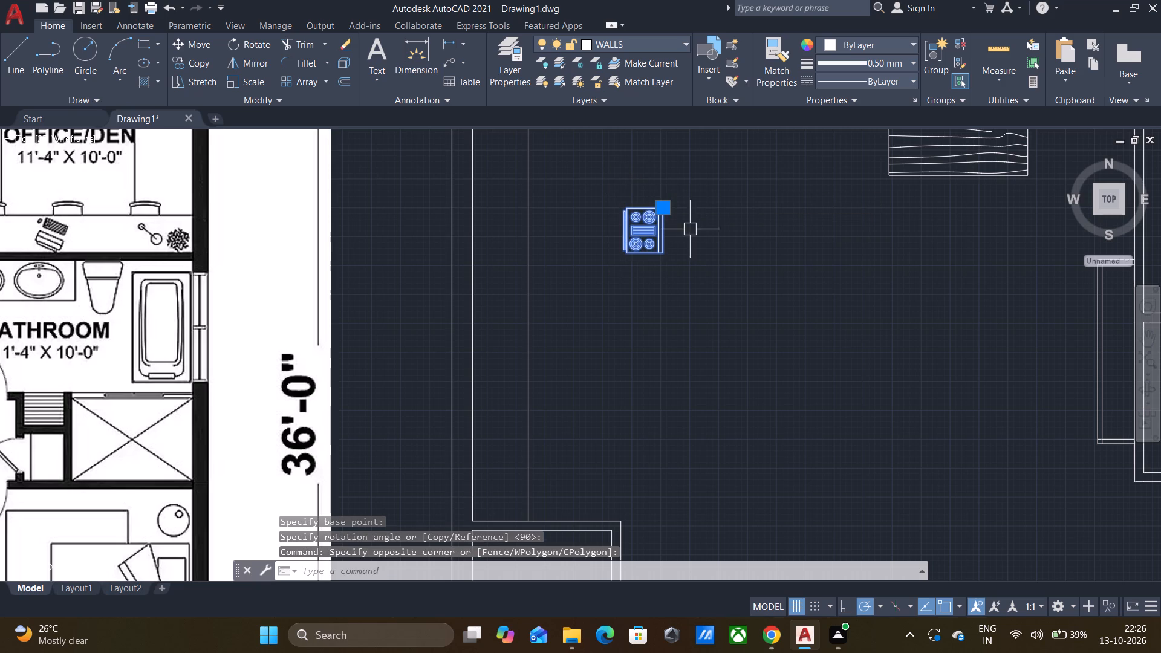
key("m")
key("Return")
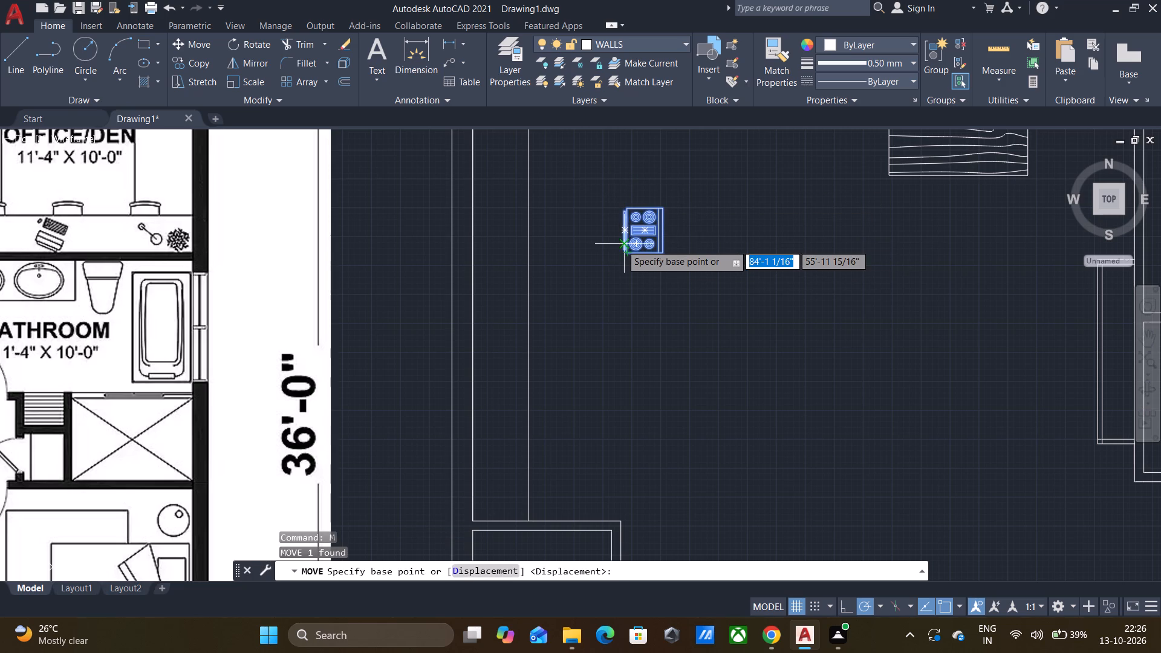
scroll(621, 244, "up", 3)
left_click(620, 265)
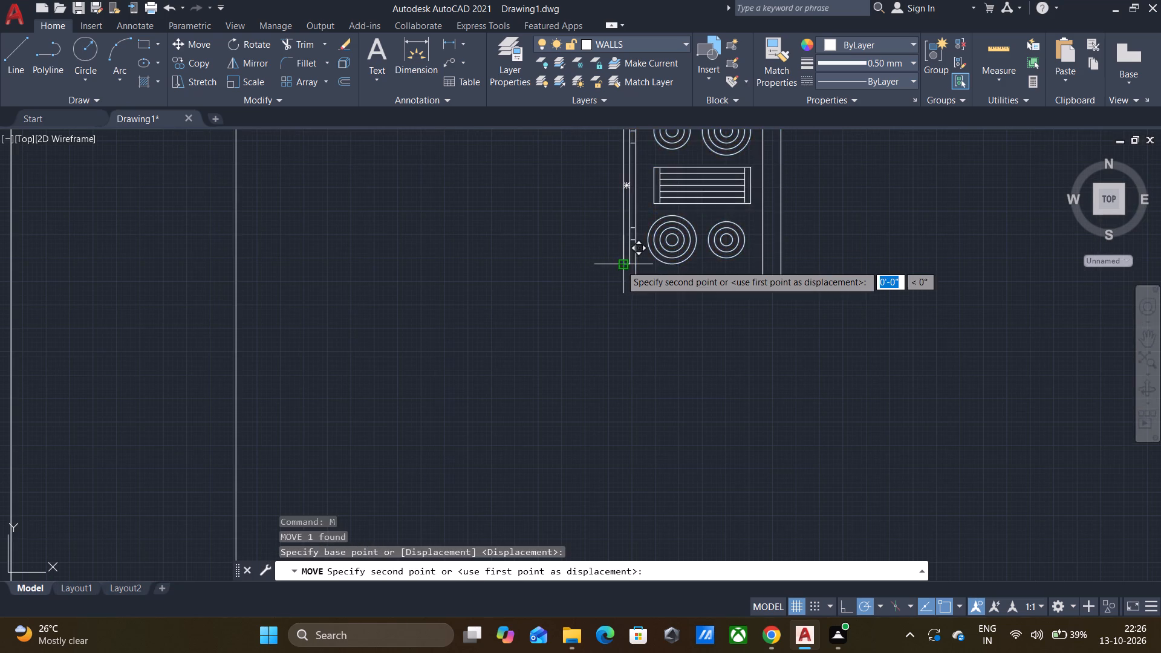
scroll(619, 269, "down", 6)
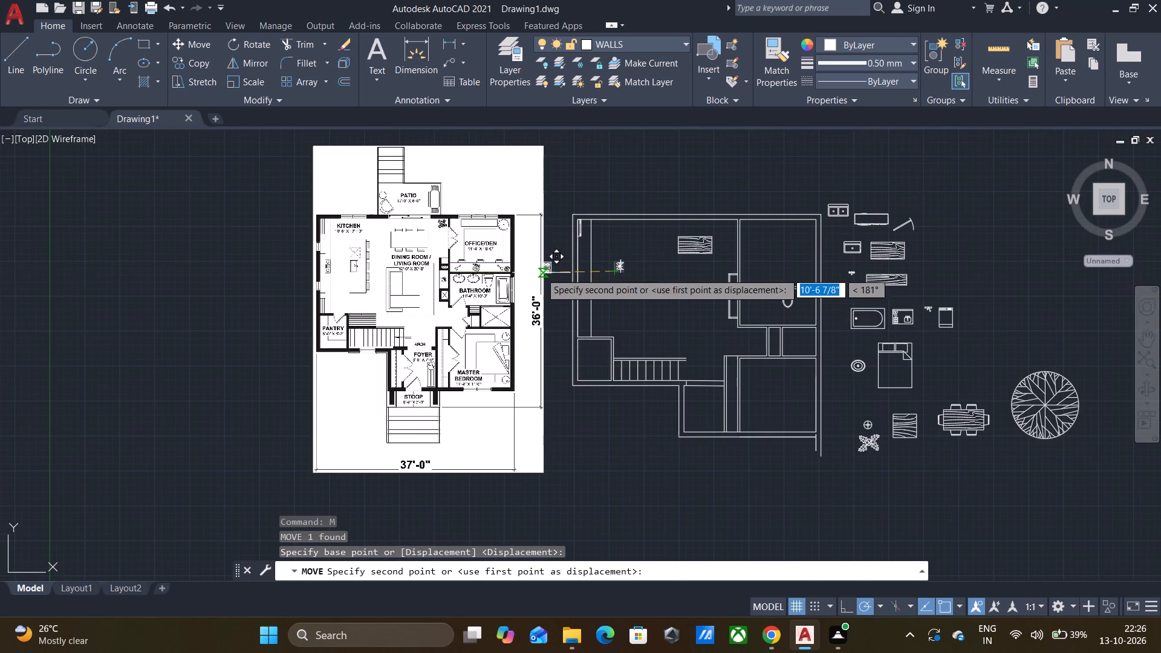
scroll(536, 273, "up", 3)
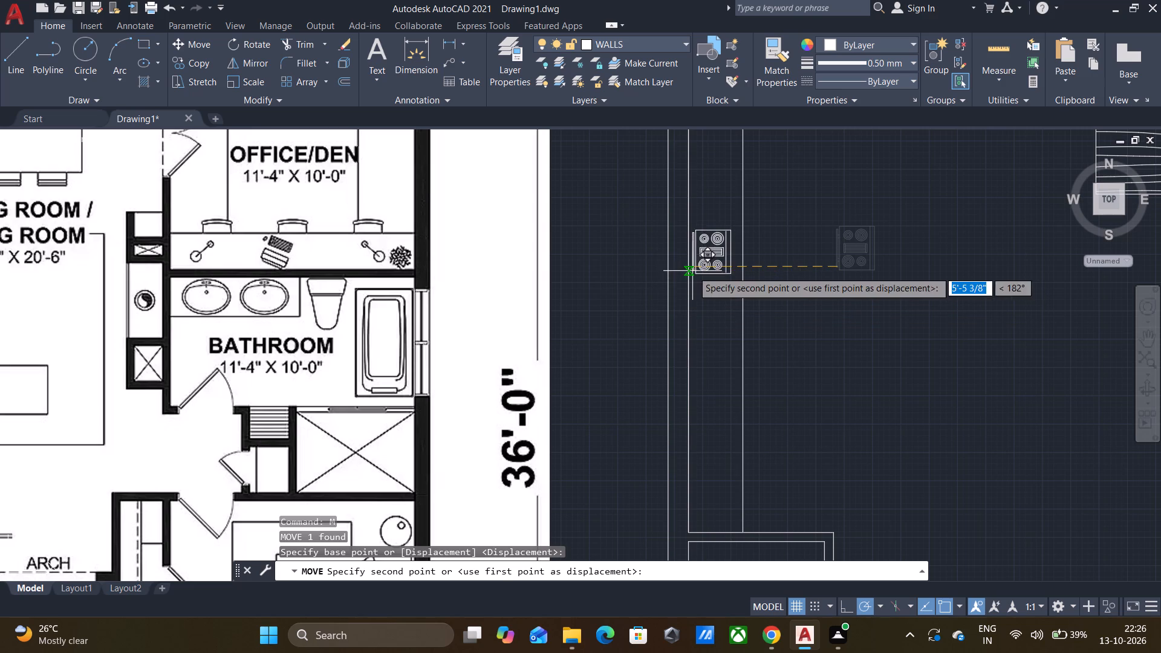
left_click(690, 269)
Copy the narrow block from the kitchen counter's upper end to its lower end, flush into the wall corner above the pantry.
scroll(758, 249, "down", 2)
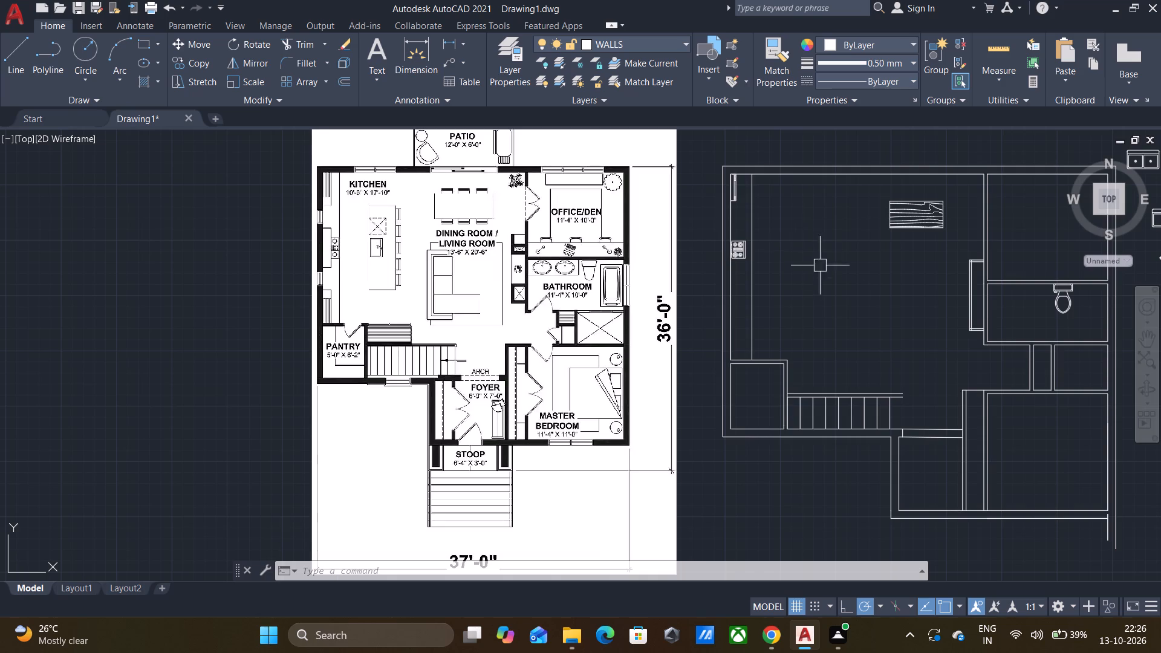
middle_click_drag(848, 302, 712, 300)
scroll(712, 300, "down", 1)
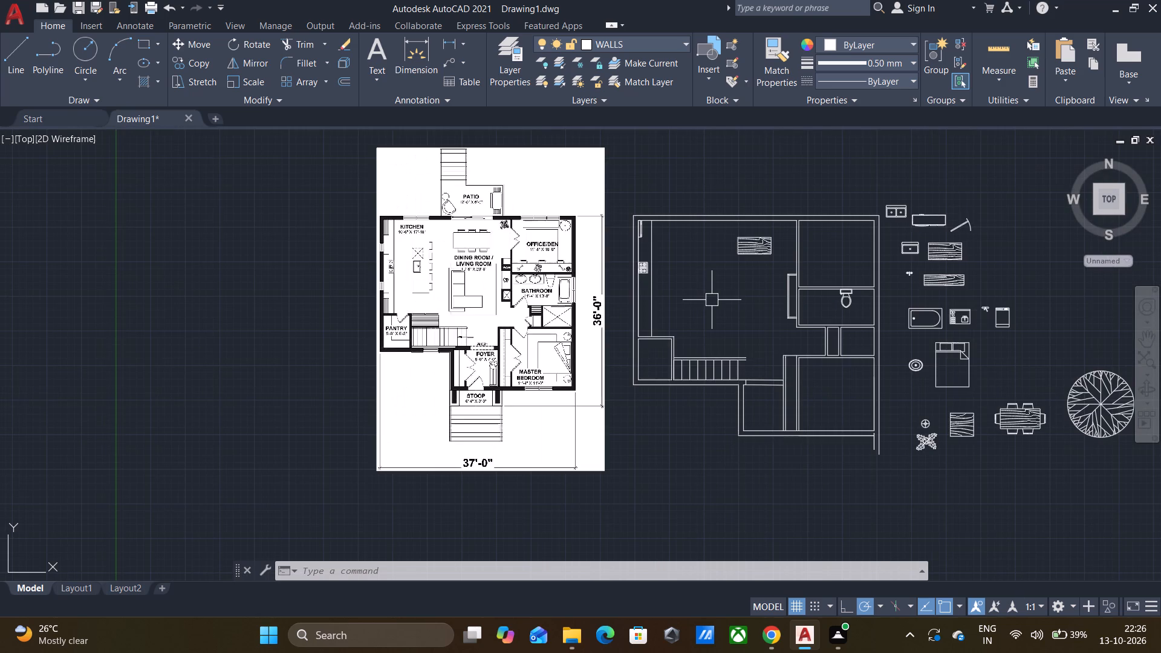
scroll(610, 232, "up", 3)
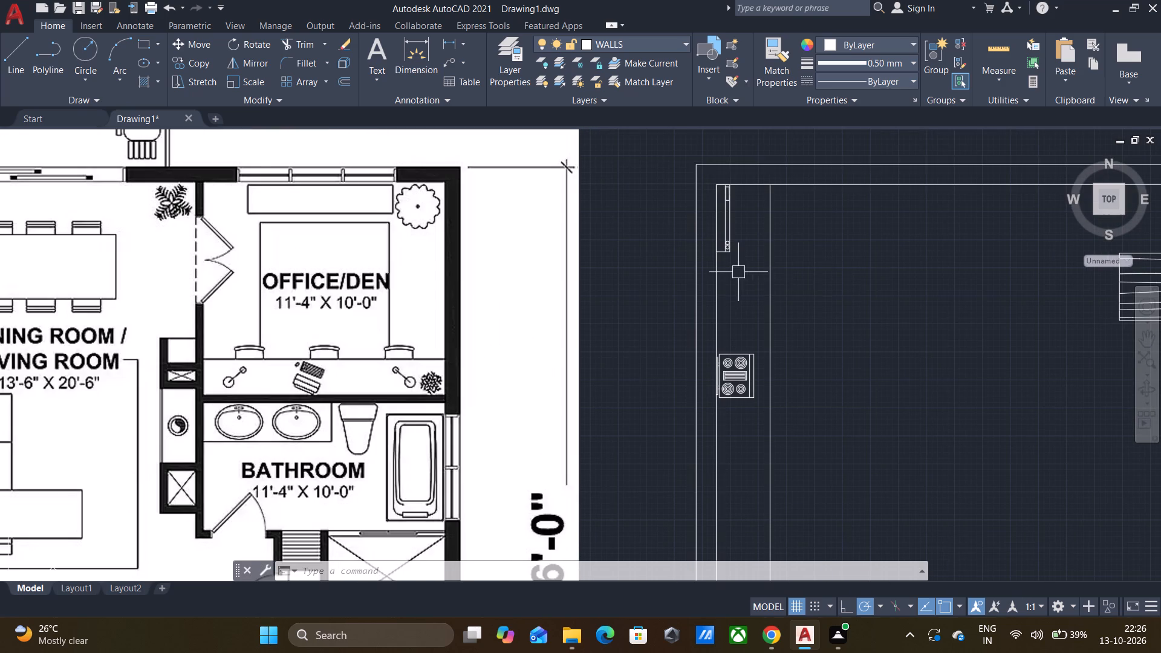
left_click(738, 272)
left_click(724, 239)
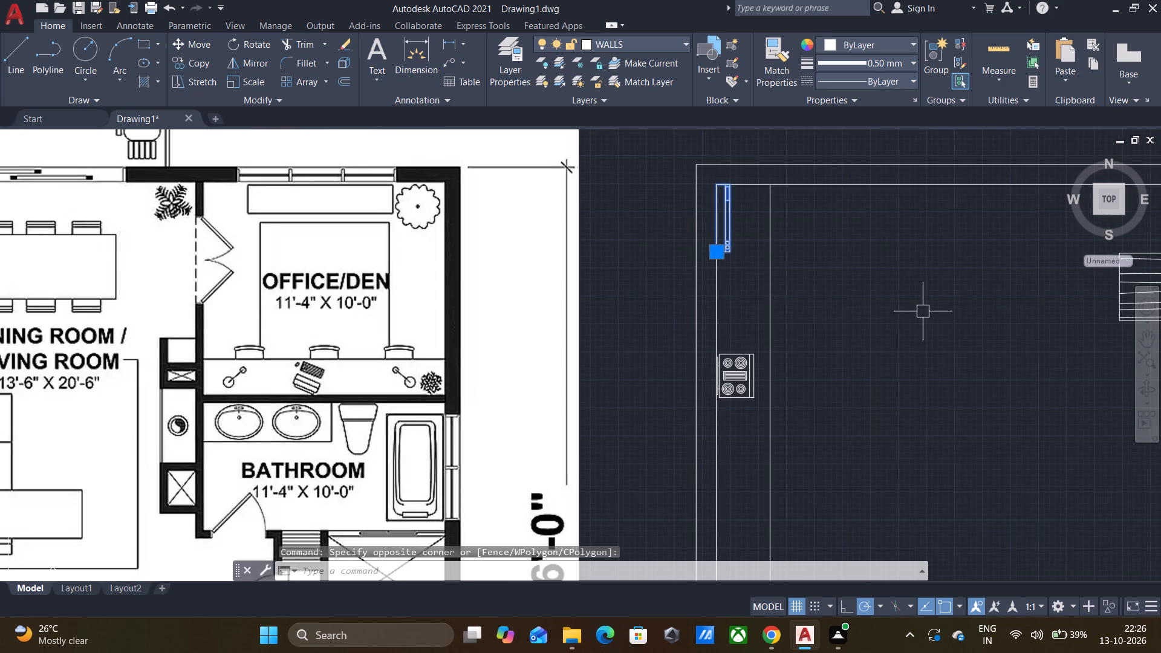
key("c")
left_click(961, 355)
scroll(722, 248, "up", 3)
left_click(737, 262)
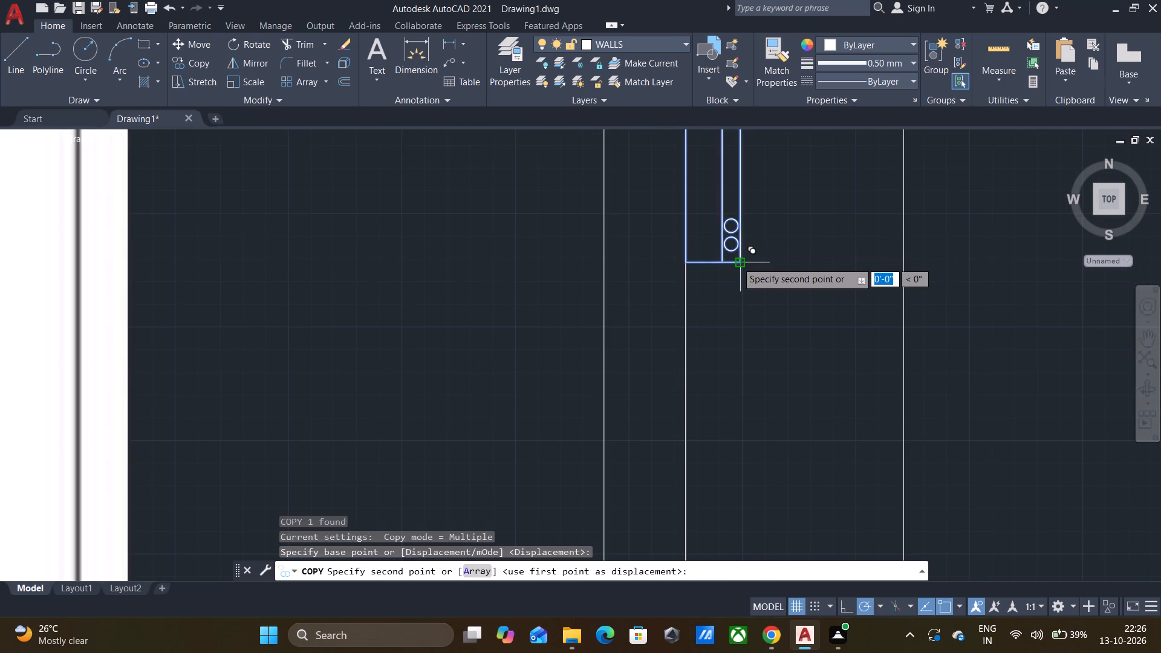
scroll(737, 262, "down", 4)
scroll(739, 468, "up", 2)
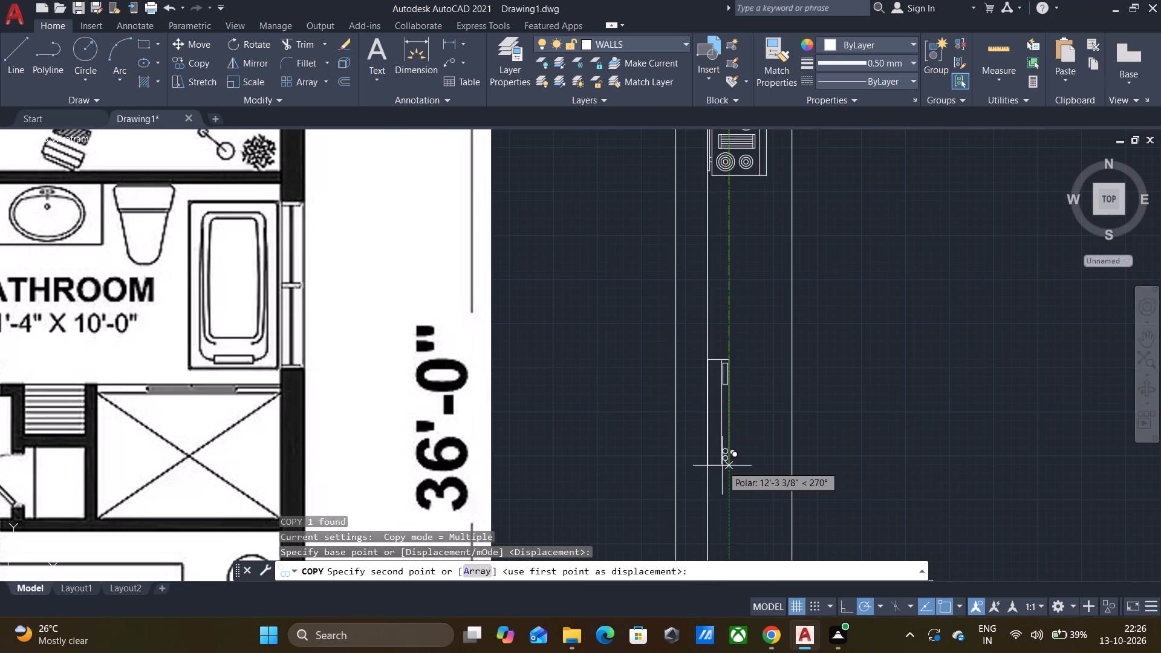
left_click(722, 466)
scroll(796, 393, "down", 2)
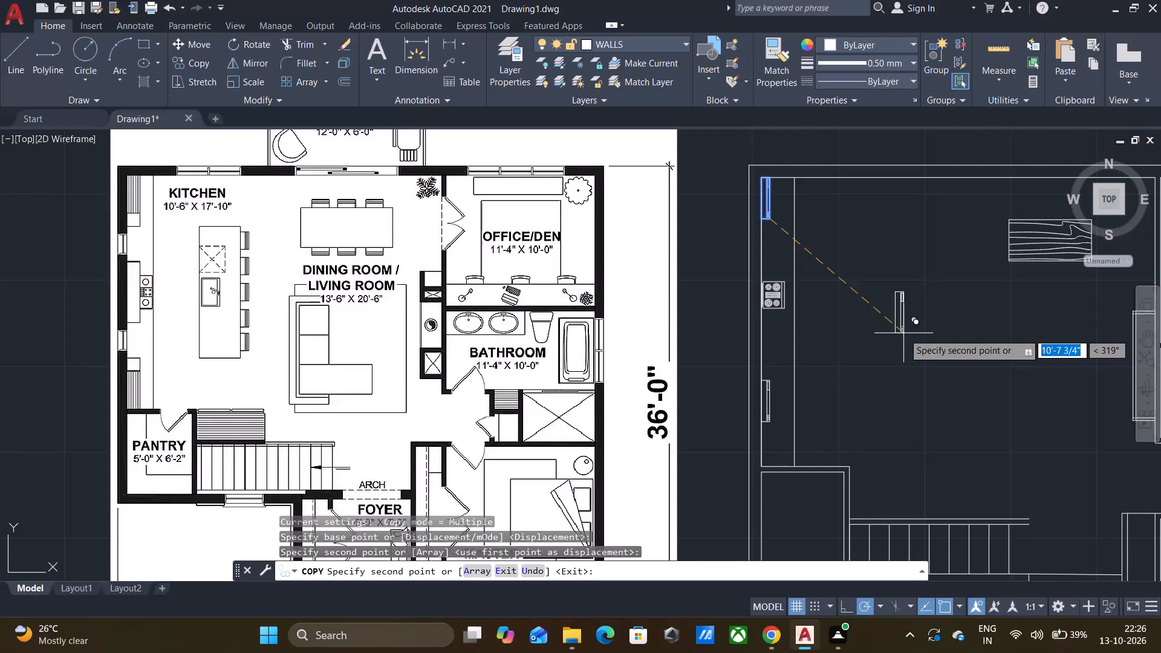
key("ctrl+z")
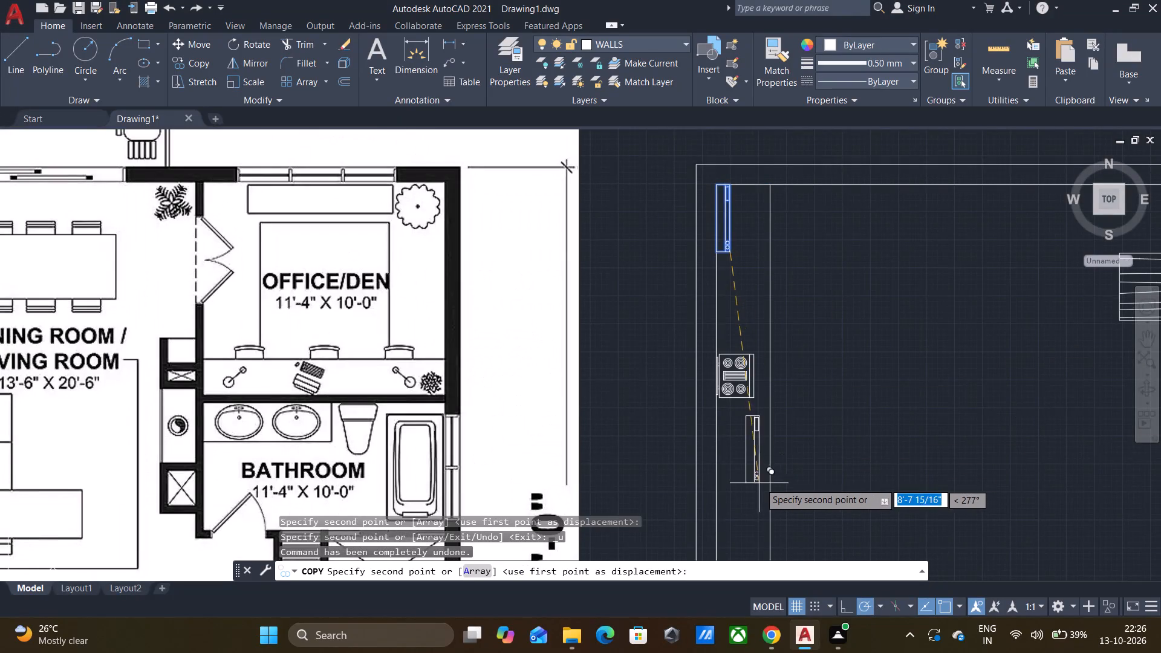
scroll(763, 479, "down", 1)
middle_click_drag(764, 479, 780, 313)
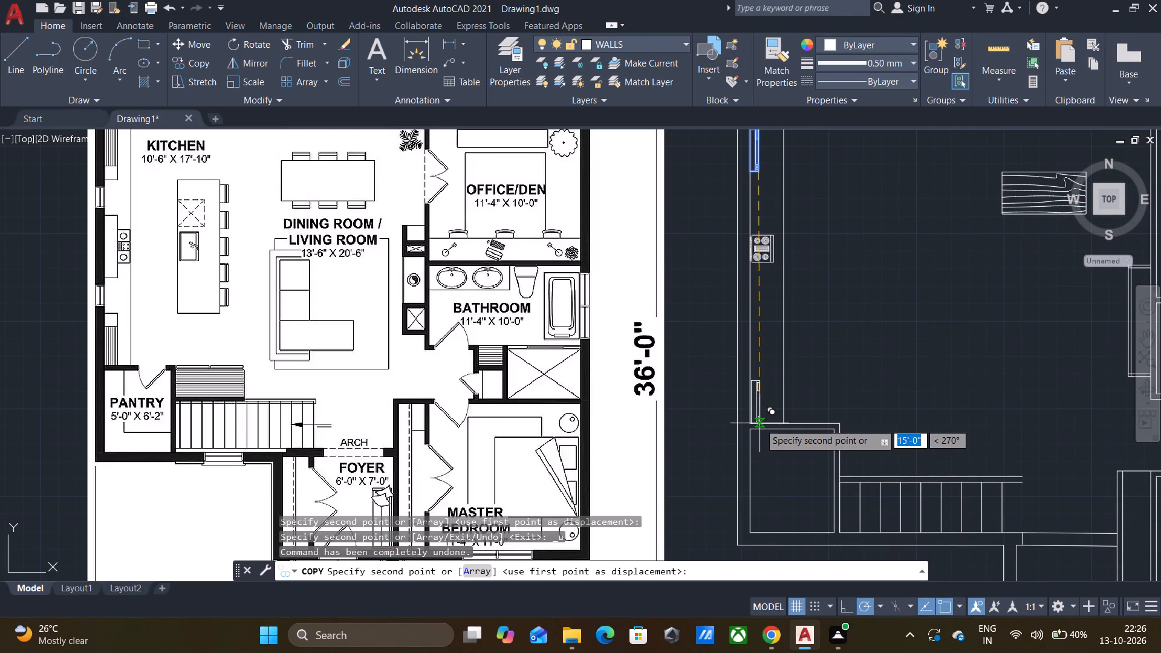
scroll(758, 421, "up", 3)
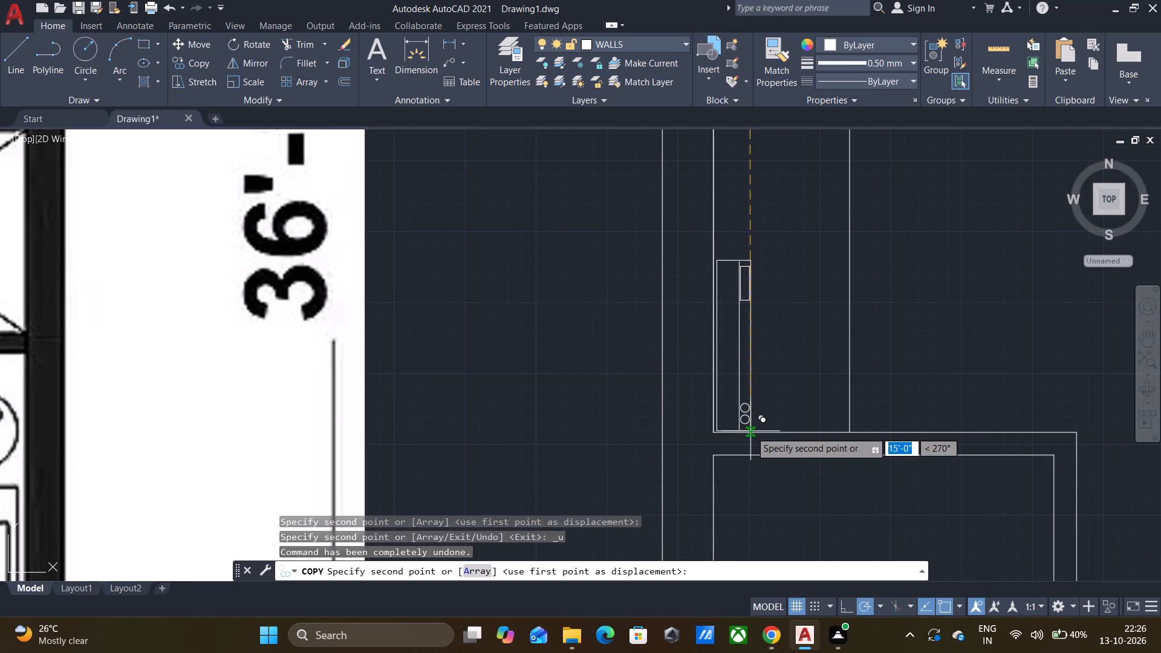
left_click(747, 432)
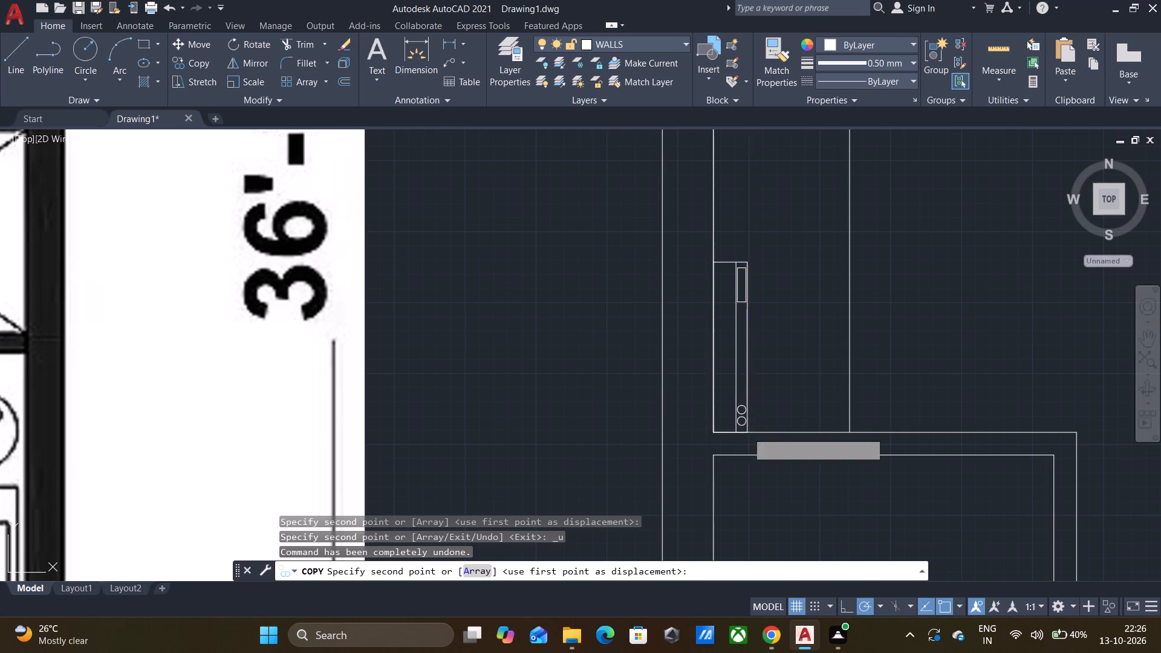
key("Escape")
Move the long narrow wood-grain block from beside the plan to just above the staircase, against the pantry wall.
scroll(781, 364, "down", 2)
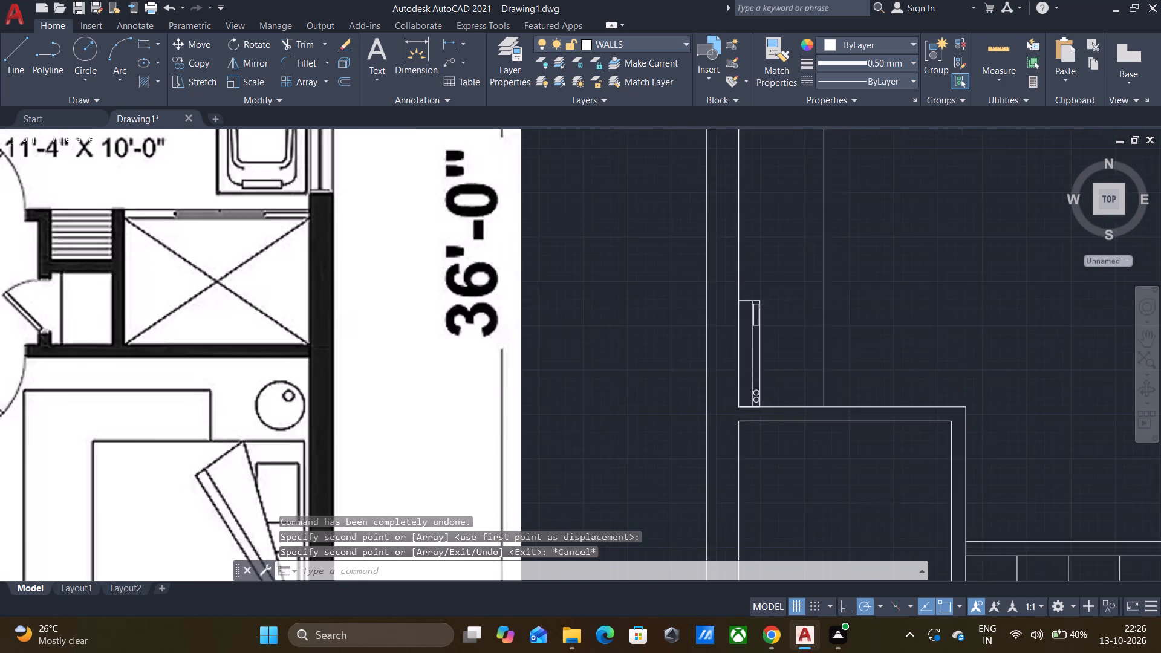
scroll(909, 273, "down", 1)
middle_click_drag(909, 273, 895, 278)
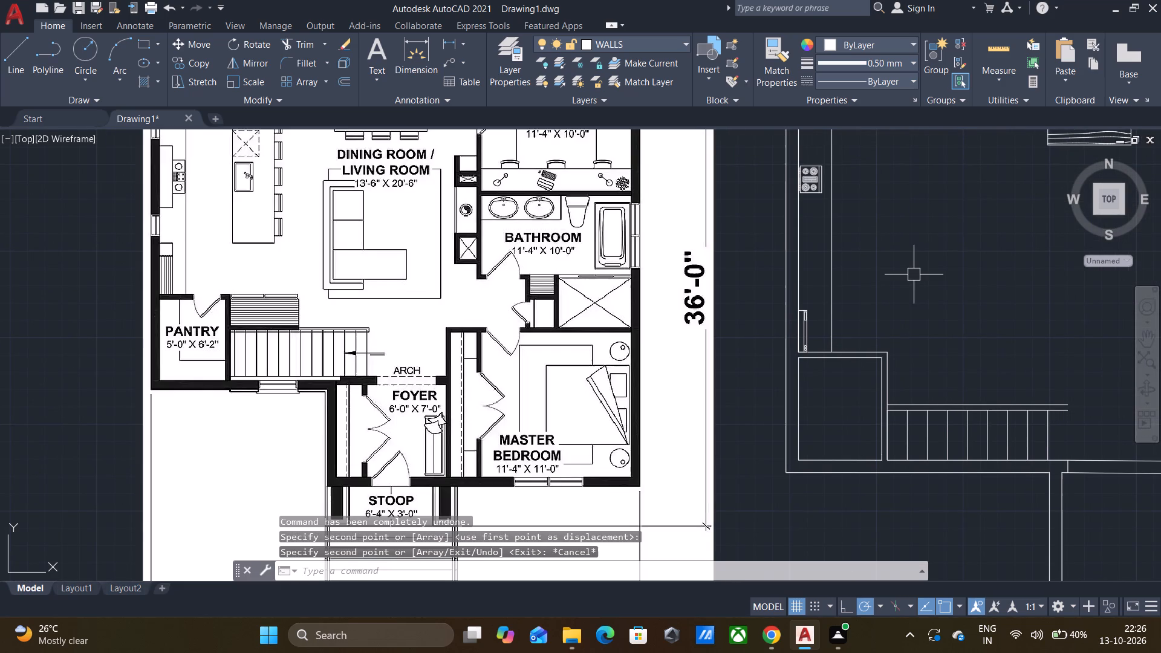
middle_click_drag(914, 275, 847, 295)
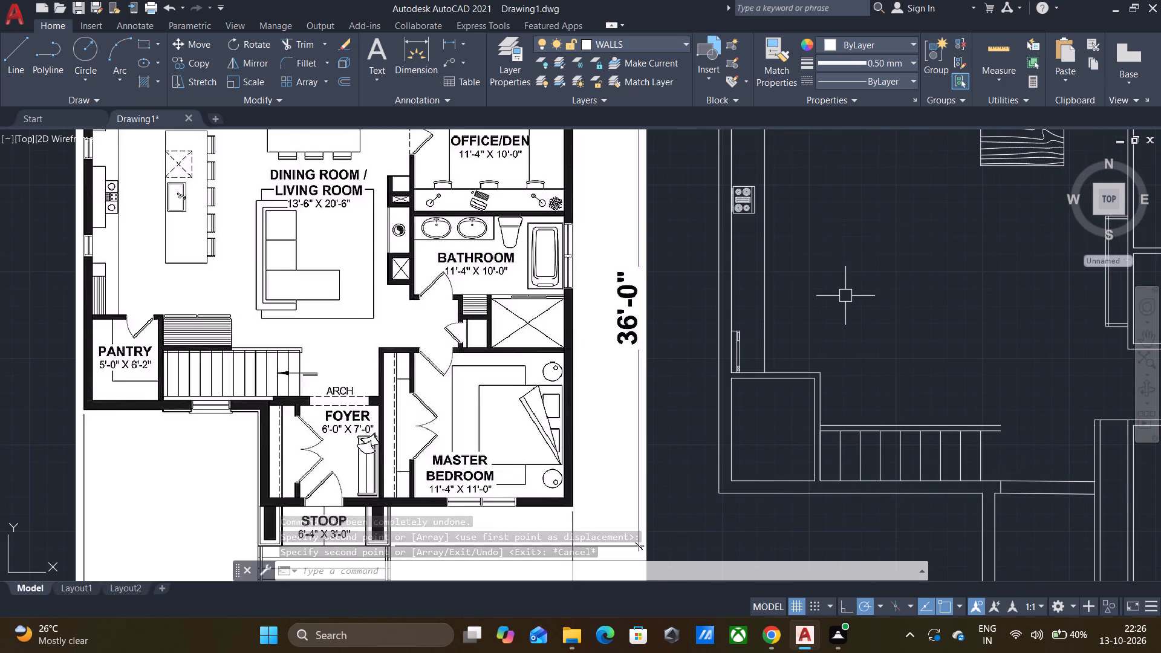
scroll(845, 296, "down", 1)
middle_click_drag(866, 291, 678, 311)
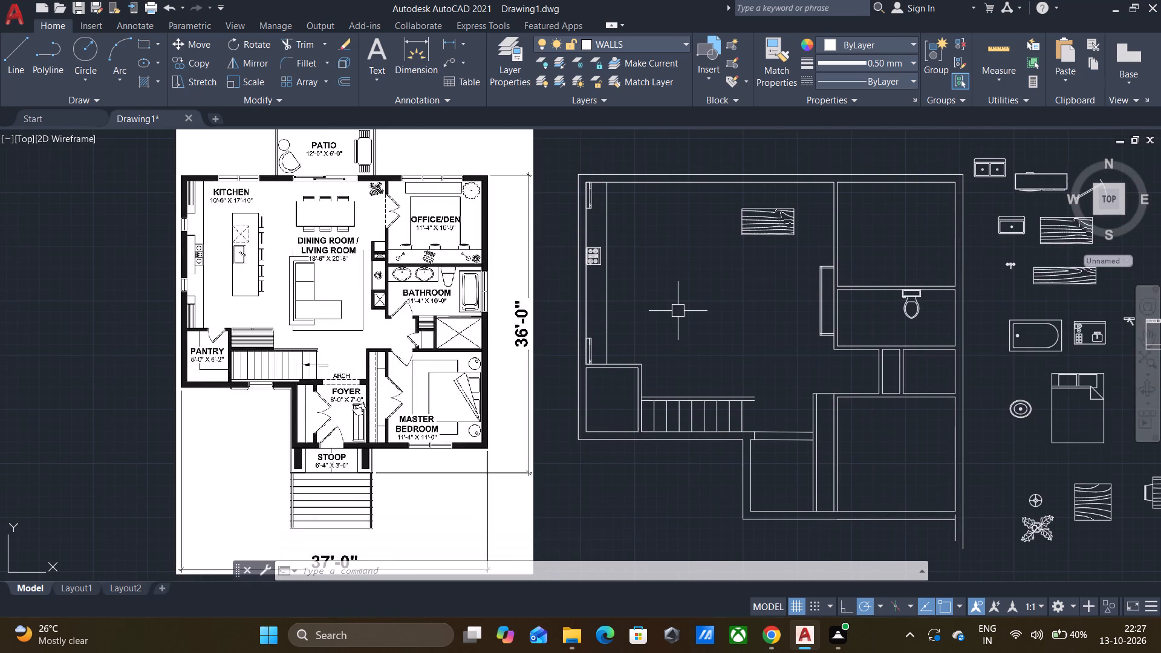
middle_click_drag(683, 316, 604, 324)
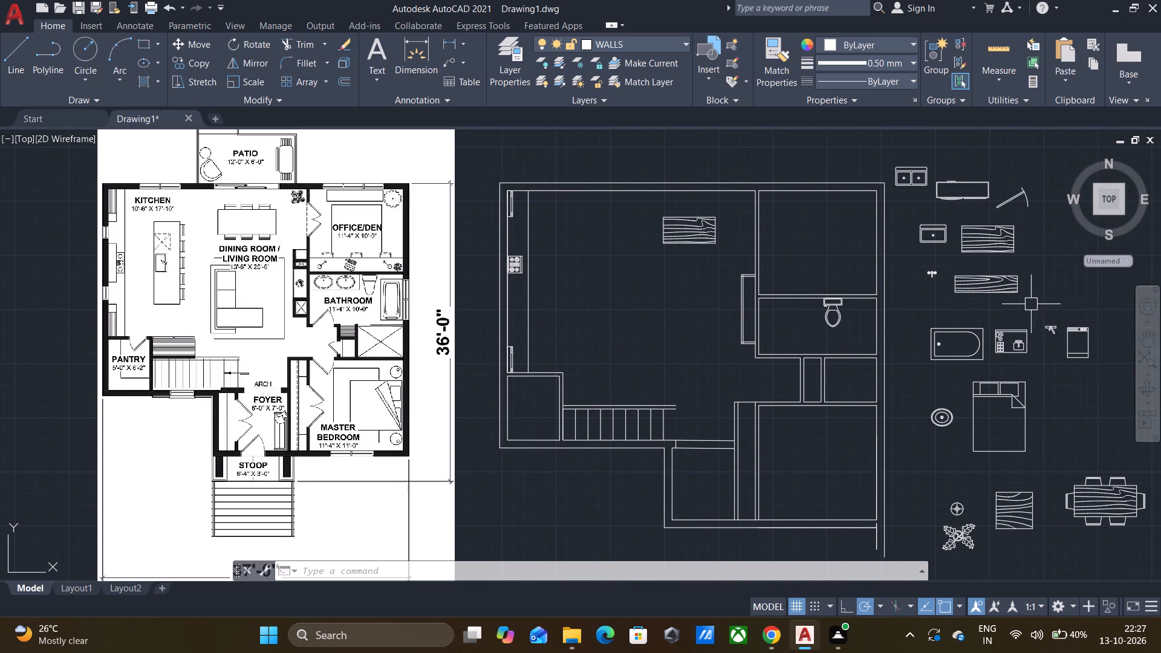
left_click(1029, 307)
left_click(969, 275)
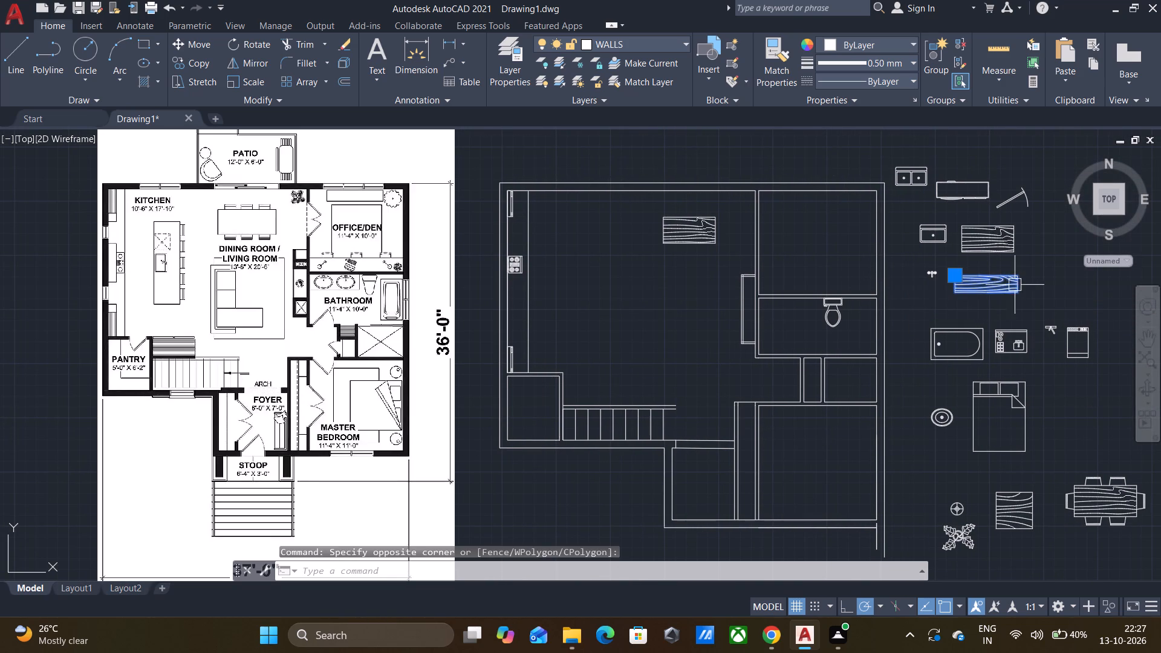
key("m")
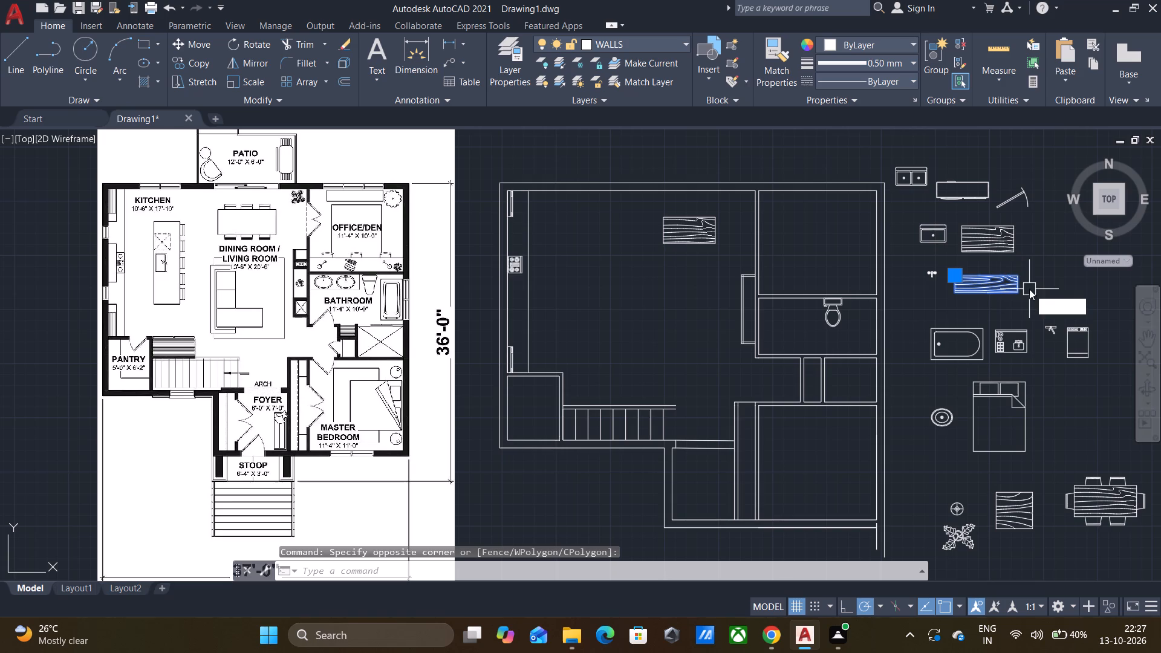
key("Return")
scroll(1030, 288, "up", 2)
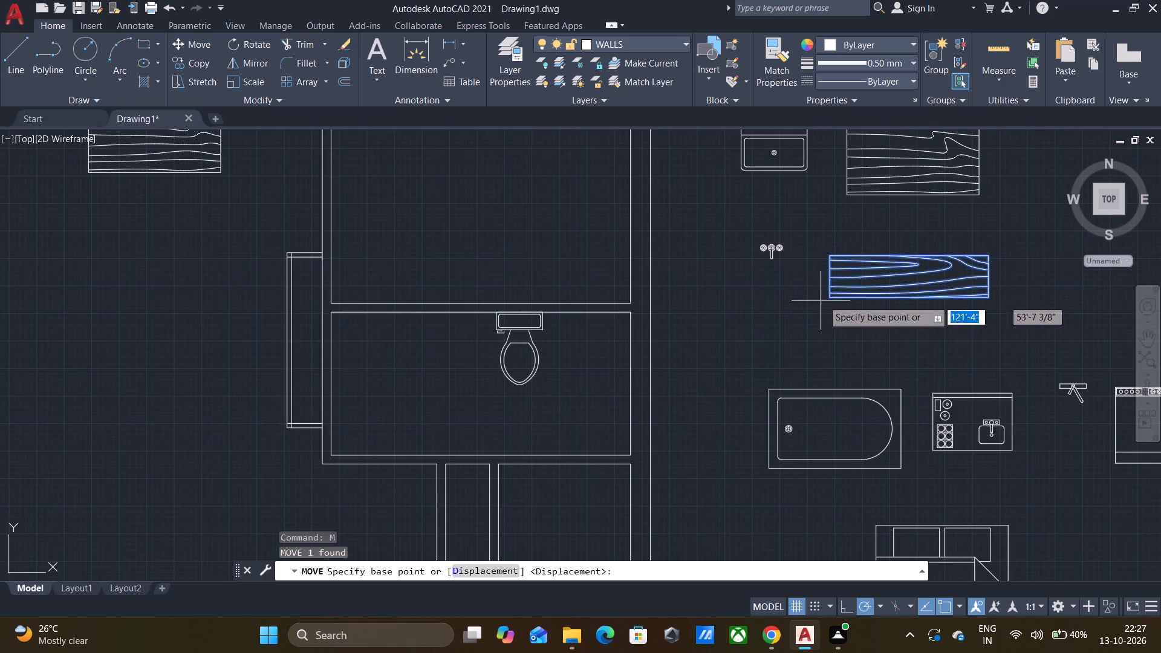
left_click(827, 299)
scroll(420, 264, "down", 2)
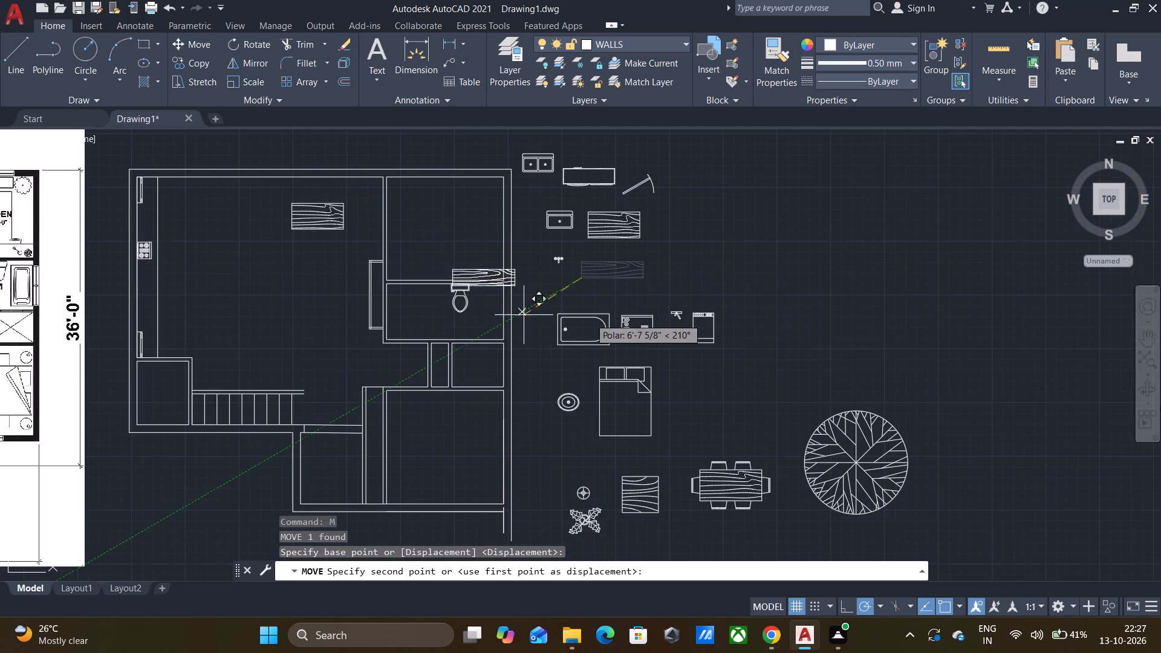
scroll(166, 383, "up", 1)
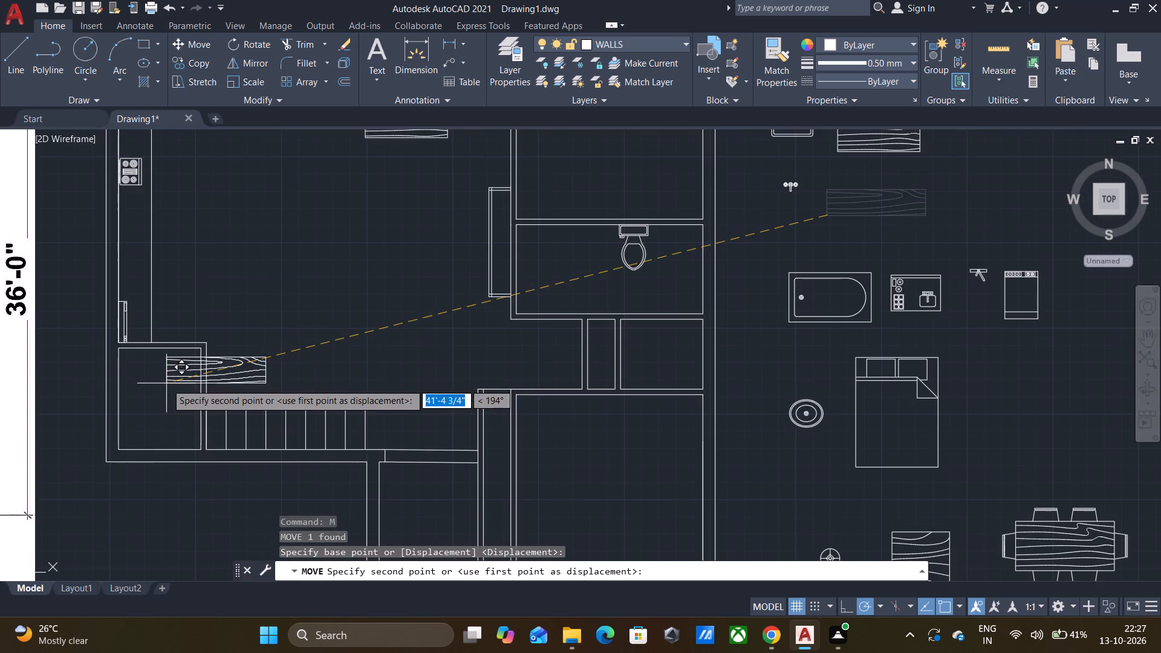
left_click(204, 392)
scroll(287, 342, "down", 1)
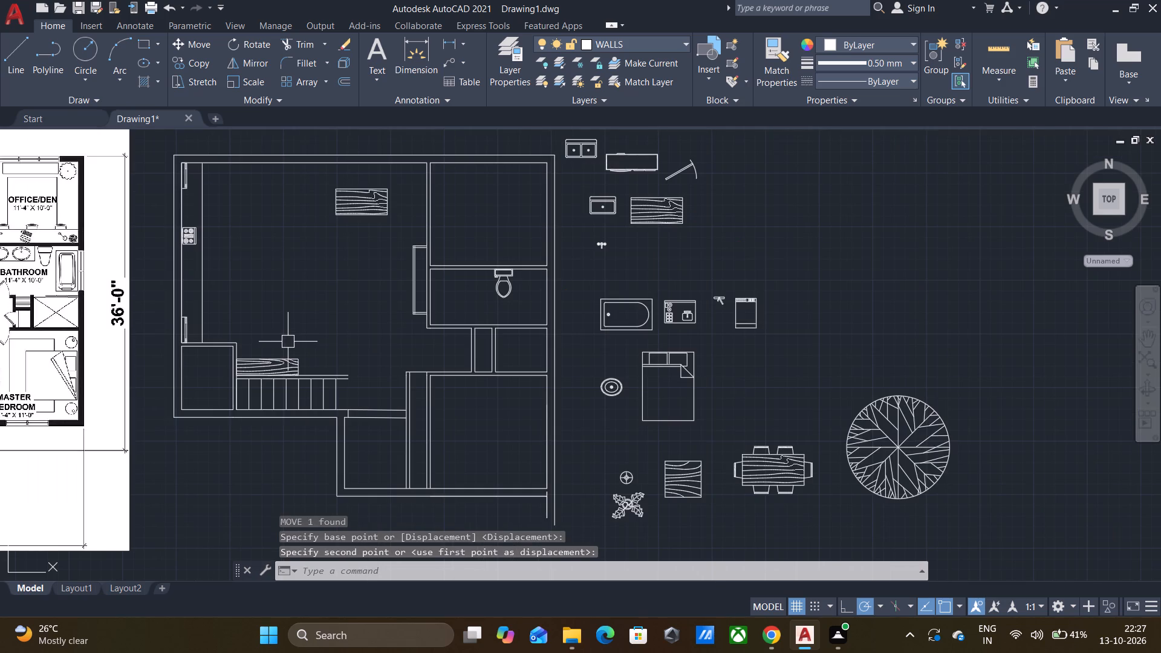
key("Escape")
Draw an upright rectangle about 3'-2" by 7'-6" for the kitchen island, in the open area facing the stove.
scroll(288, 342, "down", 1)
middle_click_drag(300, 333, 378, 323)
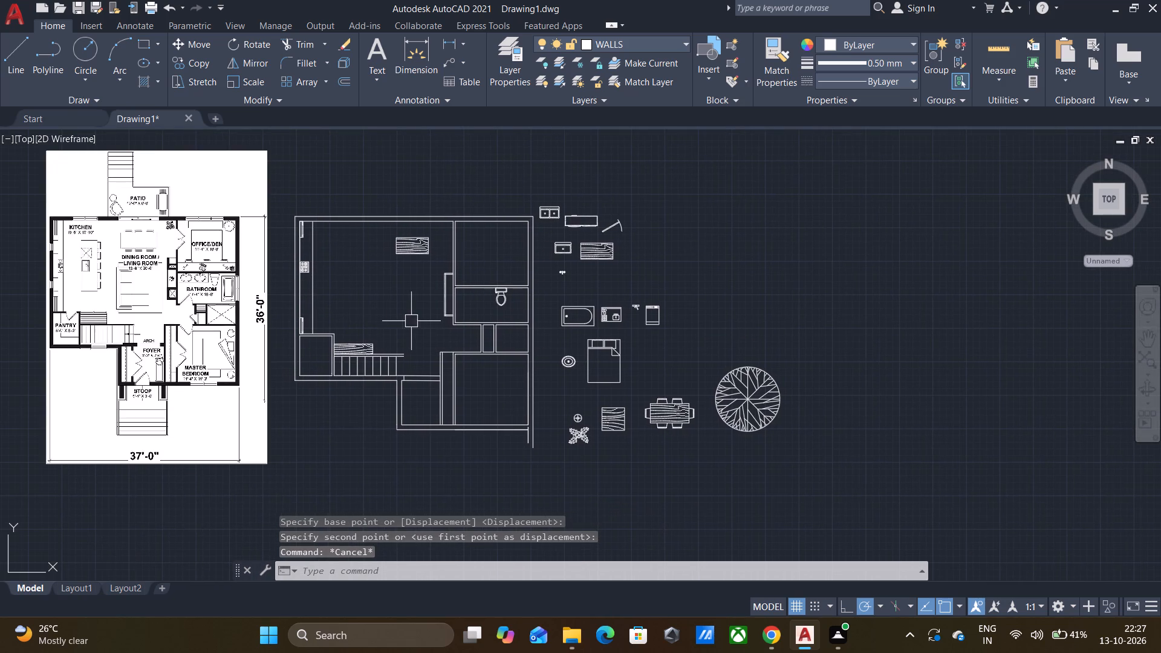
middle_click_drag(394, 300, 464, 321)
scroll(134, 282, "up", 2)
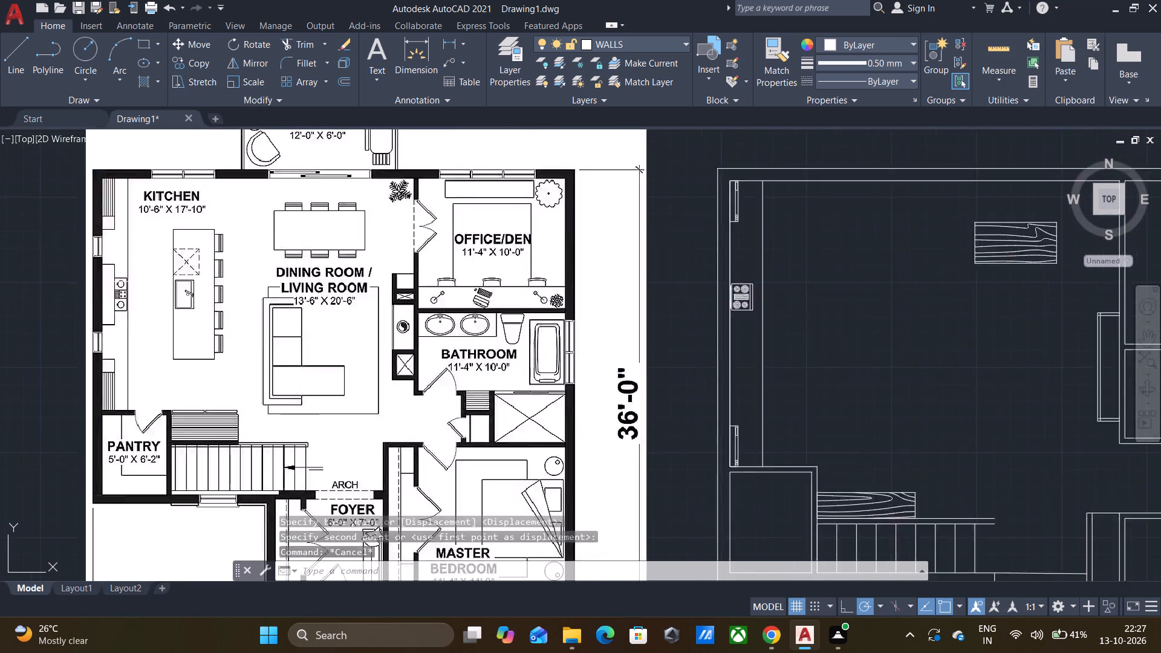
scroll(136, 282, "up", 1)
scroll(136, 282, "down", 2)
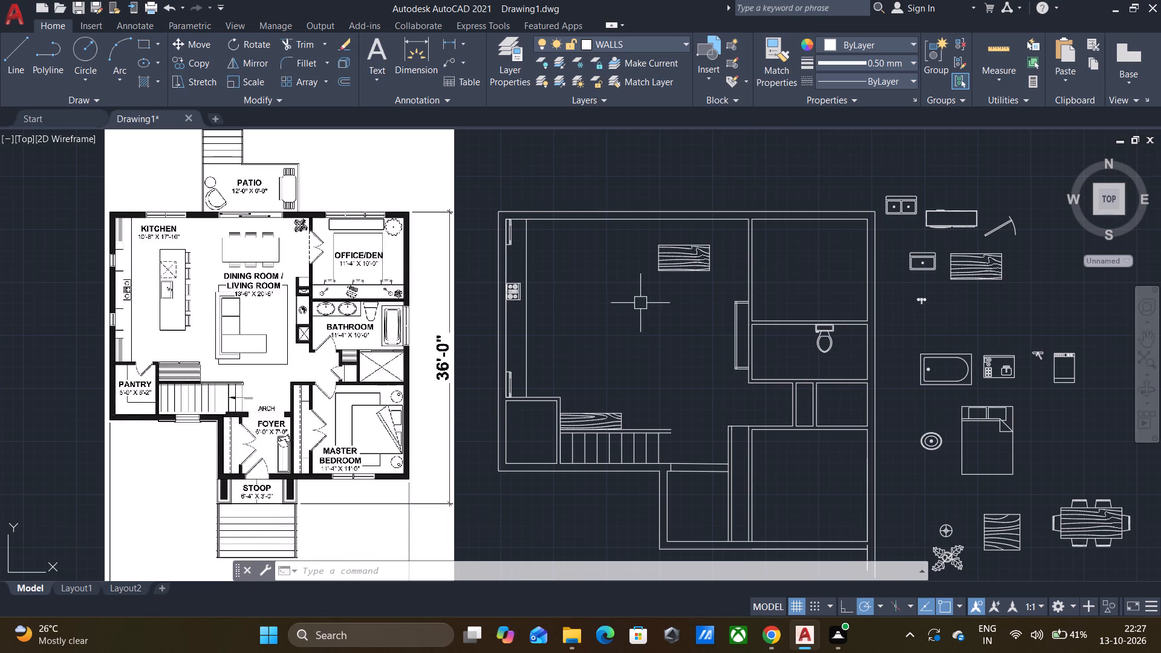
middle_click_drag(621, 304, 652, 297)
type("REC")
left_click(694, 332)
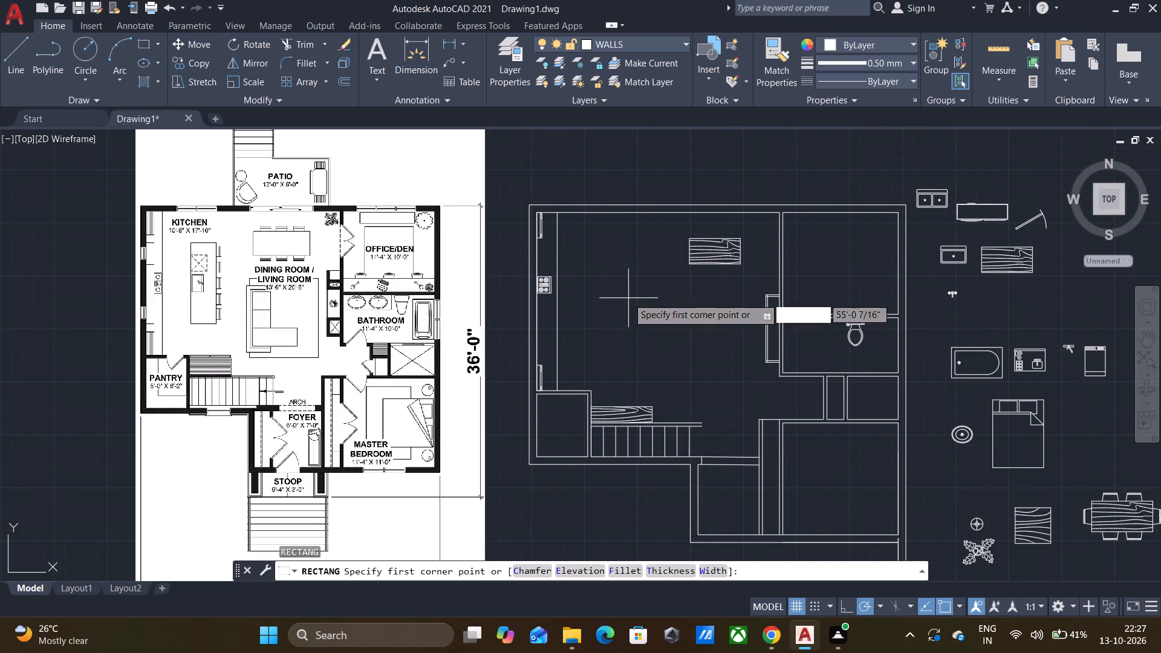
left_click(593, 274)
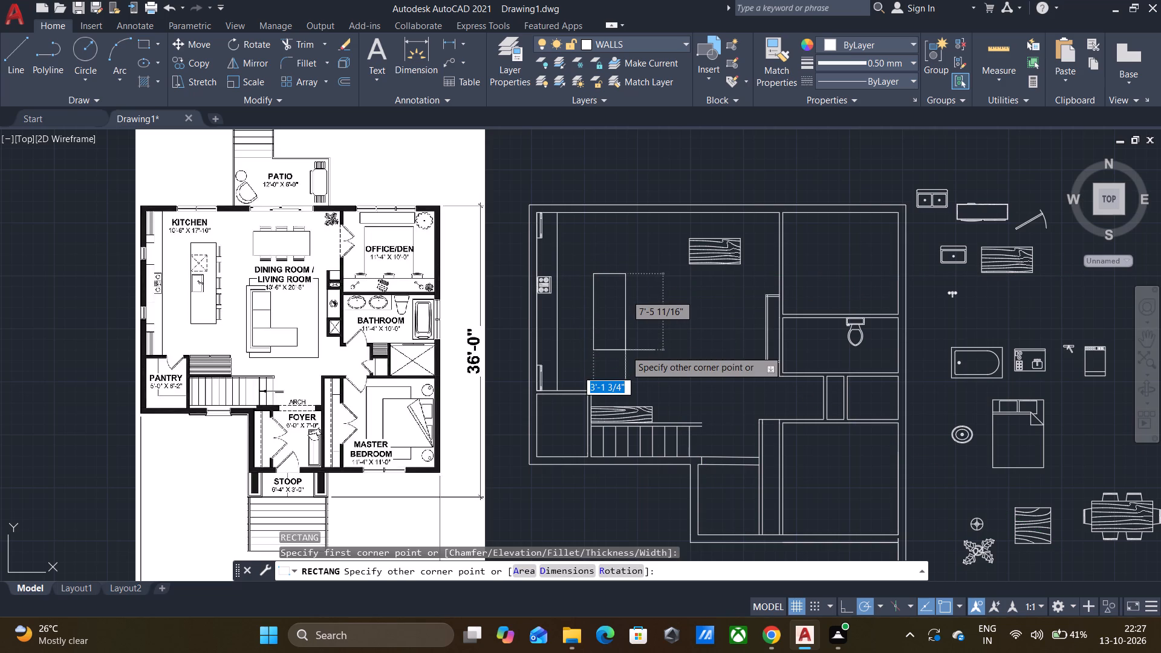
left_click(625, 350)
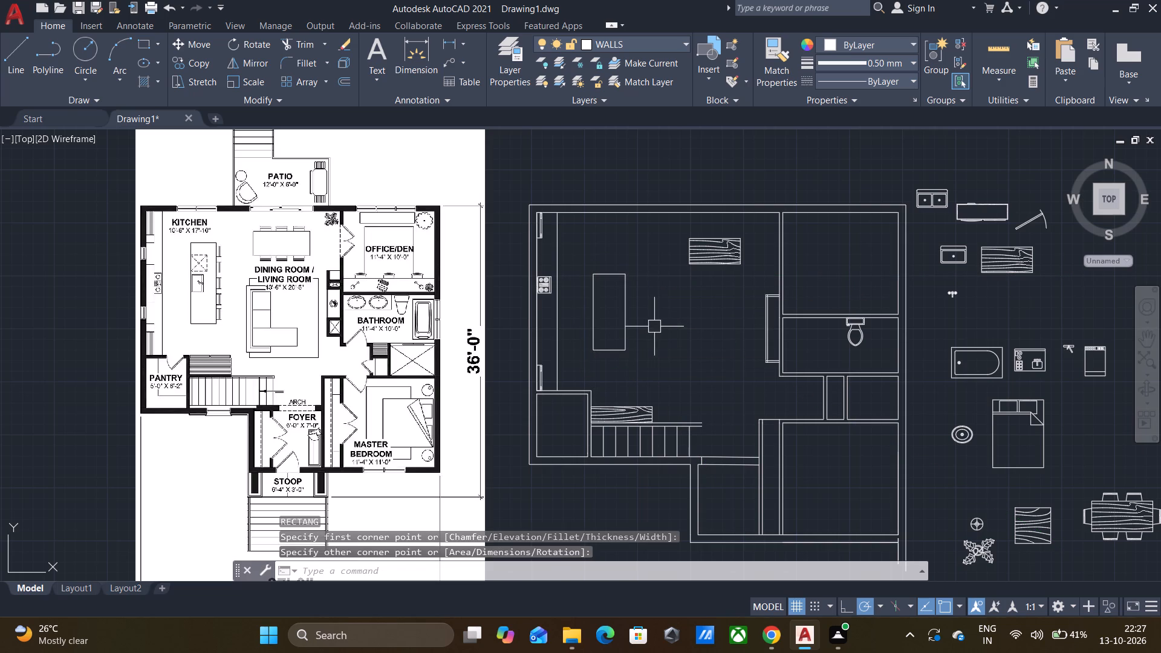
key("Escape")
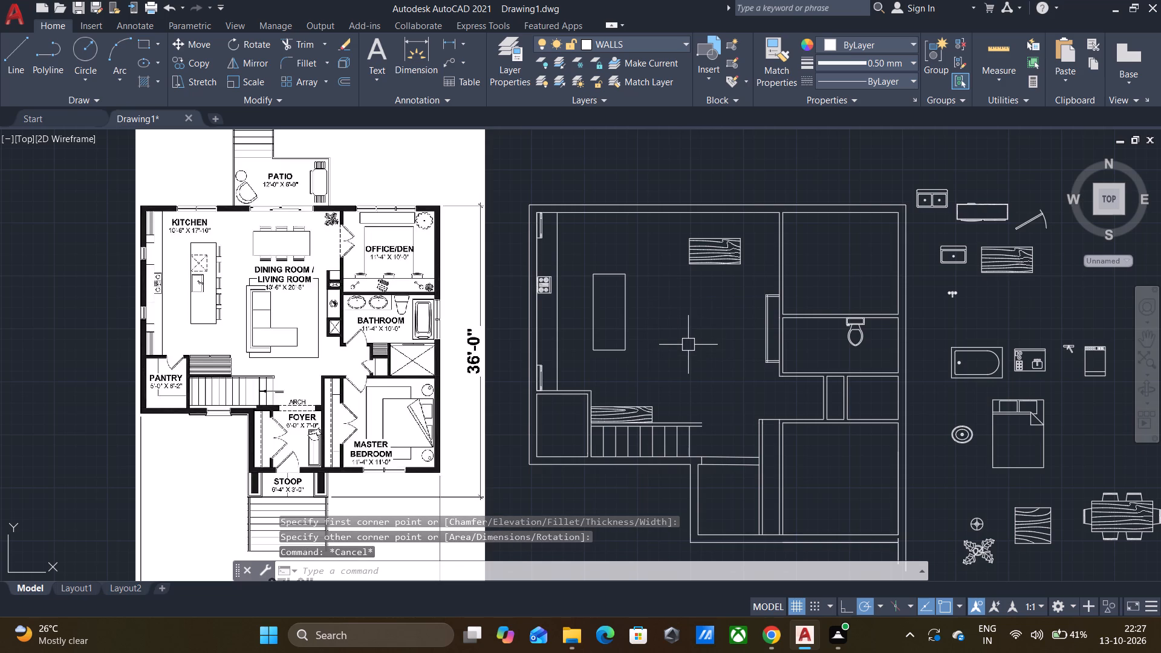
Move the single-basin sink block by its lower-left corner into the open area between the island rectangle and the living-room wall unit.
left_click(961, 265)
key("m")
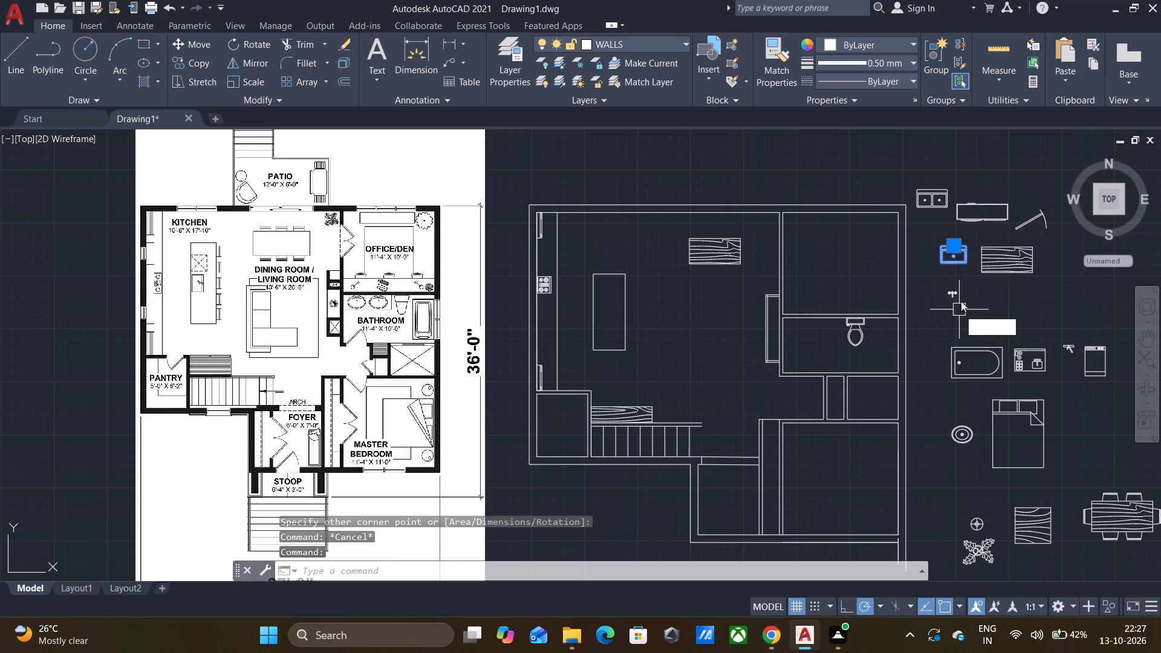
key("Return")
scroll(935, 261, "up", 2)
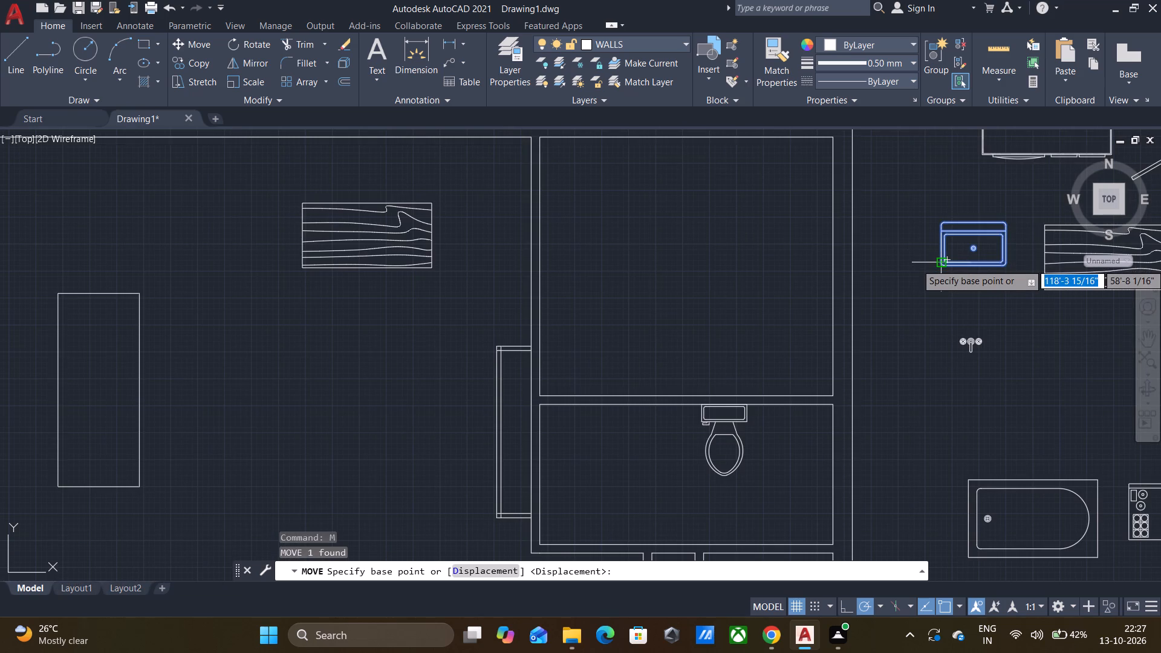
left_click(940, 265)
left_click(291, 371)
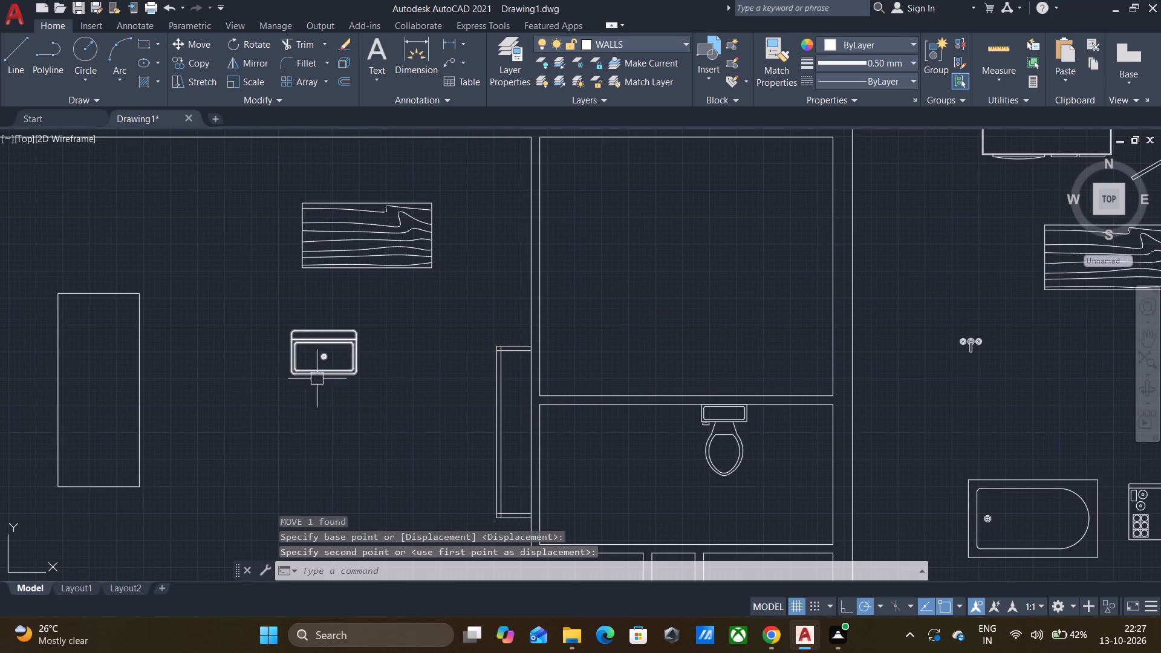
Rotate the single-basin sink block by 270° about its upper-right corner so it stands upright.
left_click_drag(378, 418, 376, 409)
left_click(280, 324)
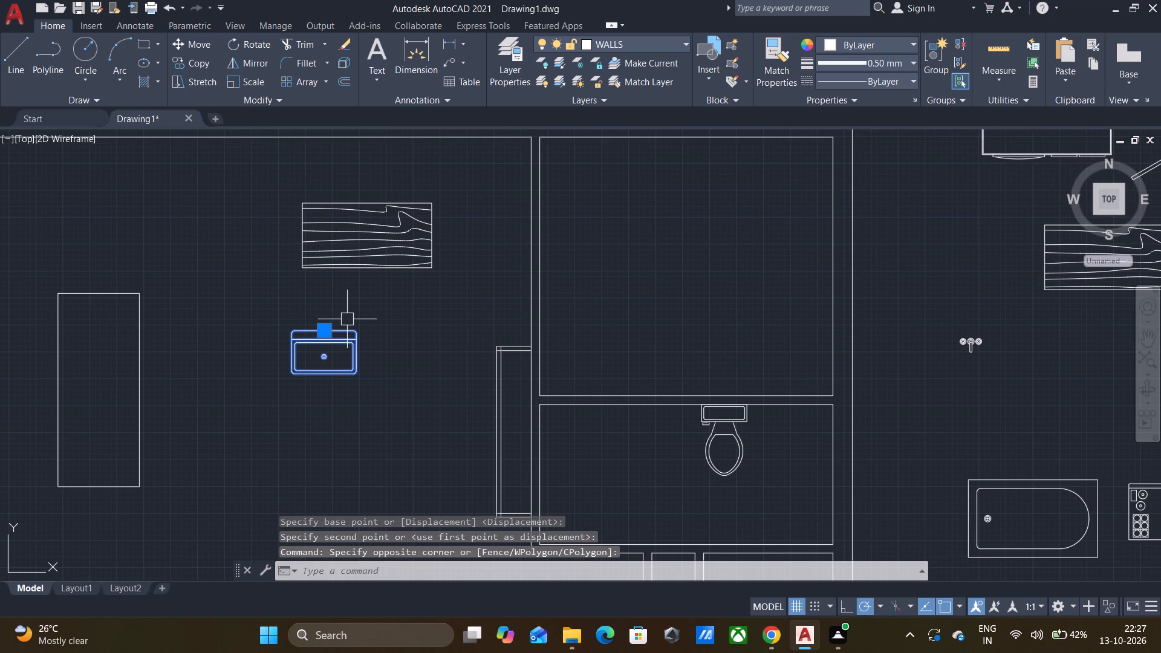
key("r")
left_click(423, 409)
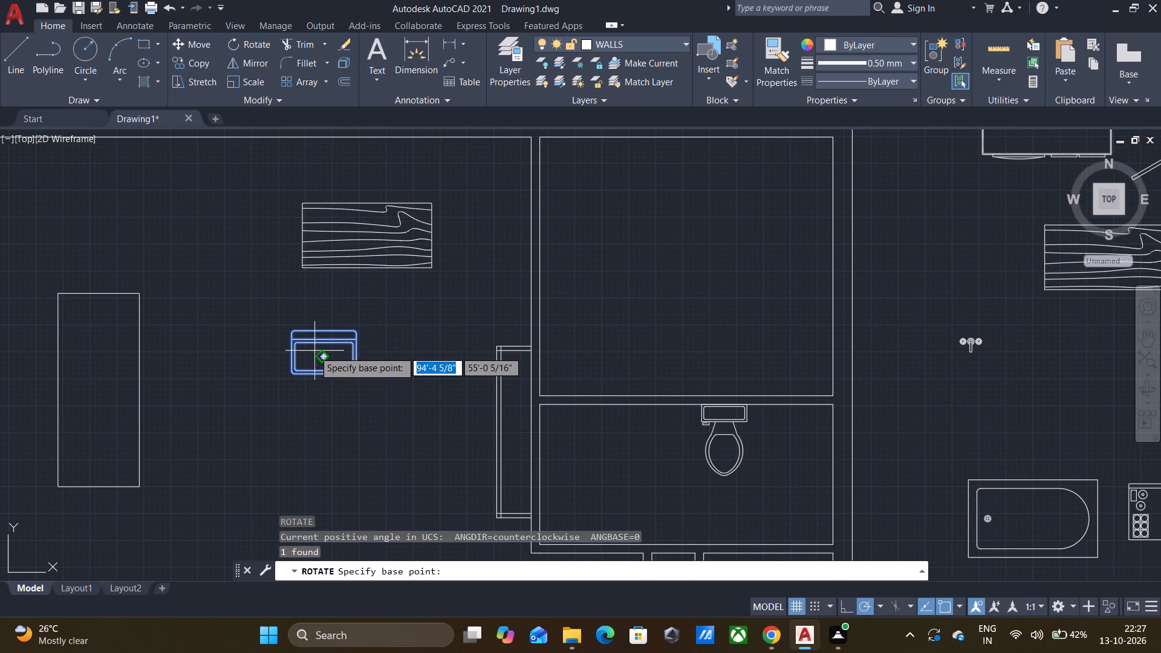
left_click(351, 333)
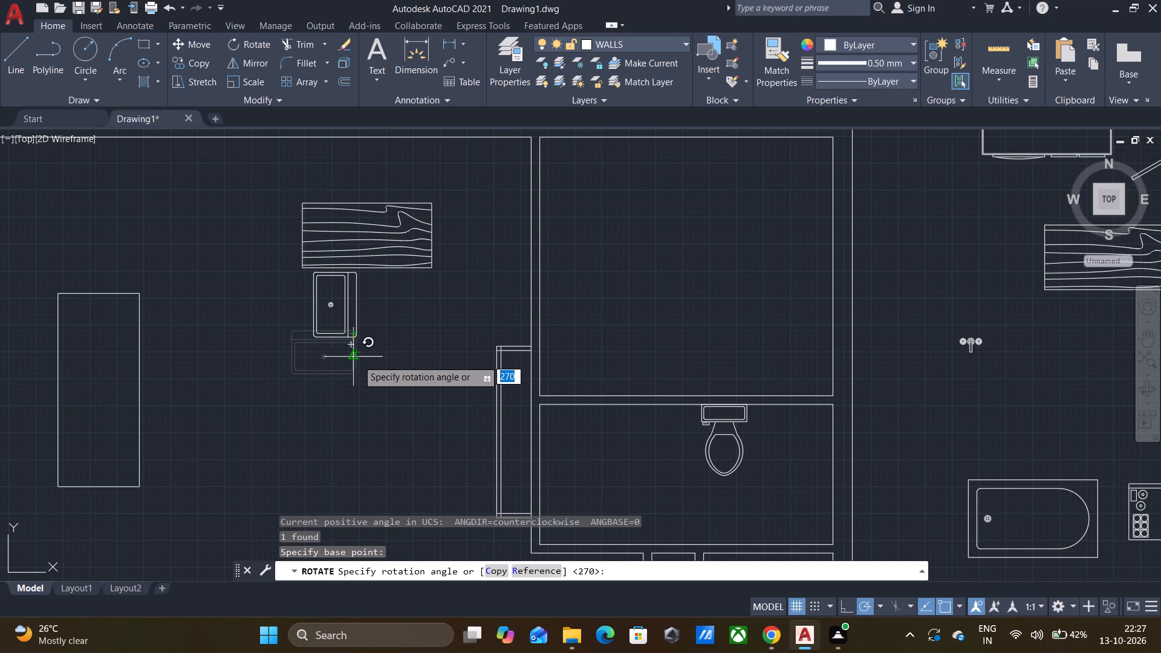
left_click(351, 413)
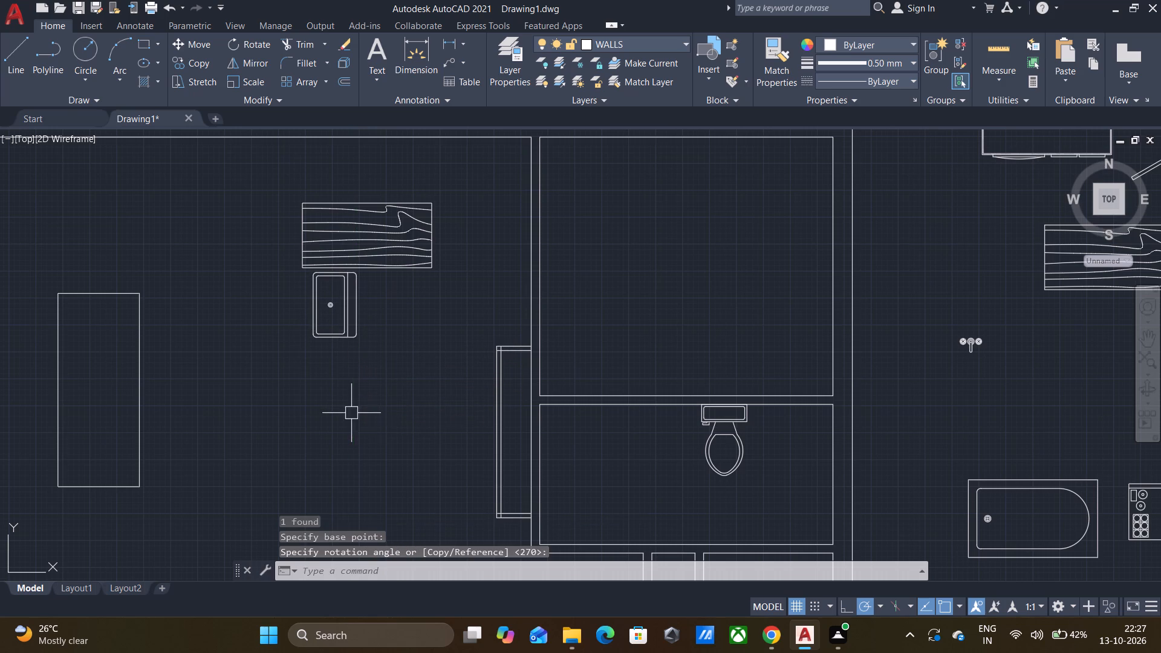
Move the upright sink by its lower-left corner into the lower-left corner of the kitchen island rectangle.
left_click(386, 389)
left_click(288, 319)
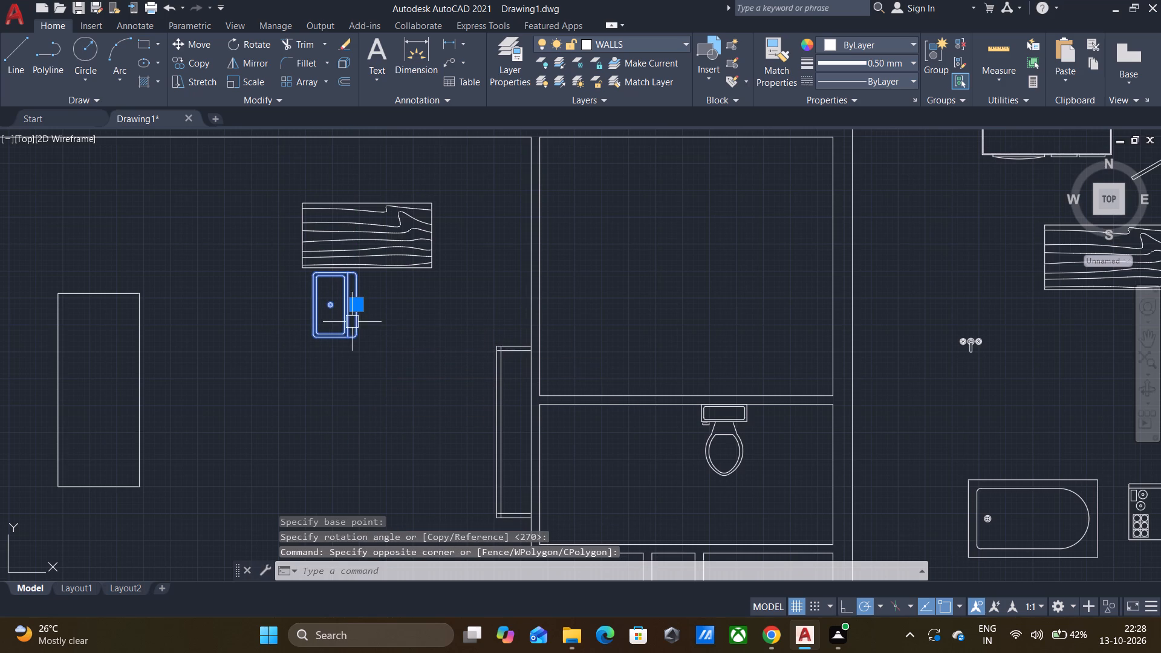
key("m")
key("Return")
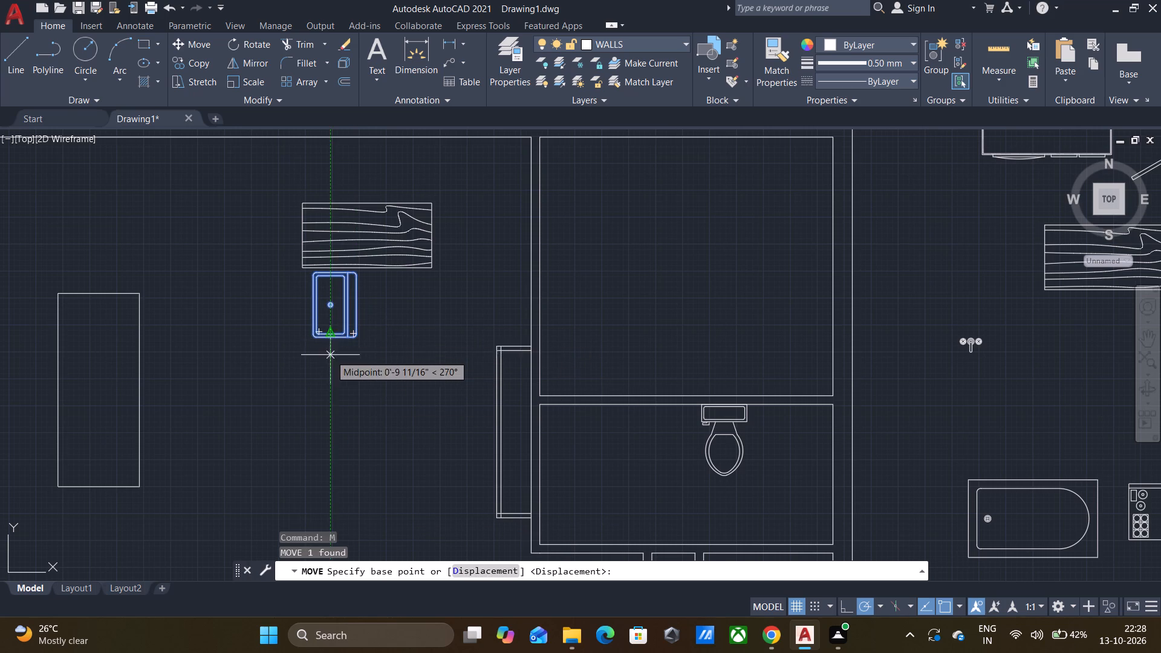
scroll(328, 344, "up", 3)
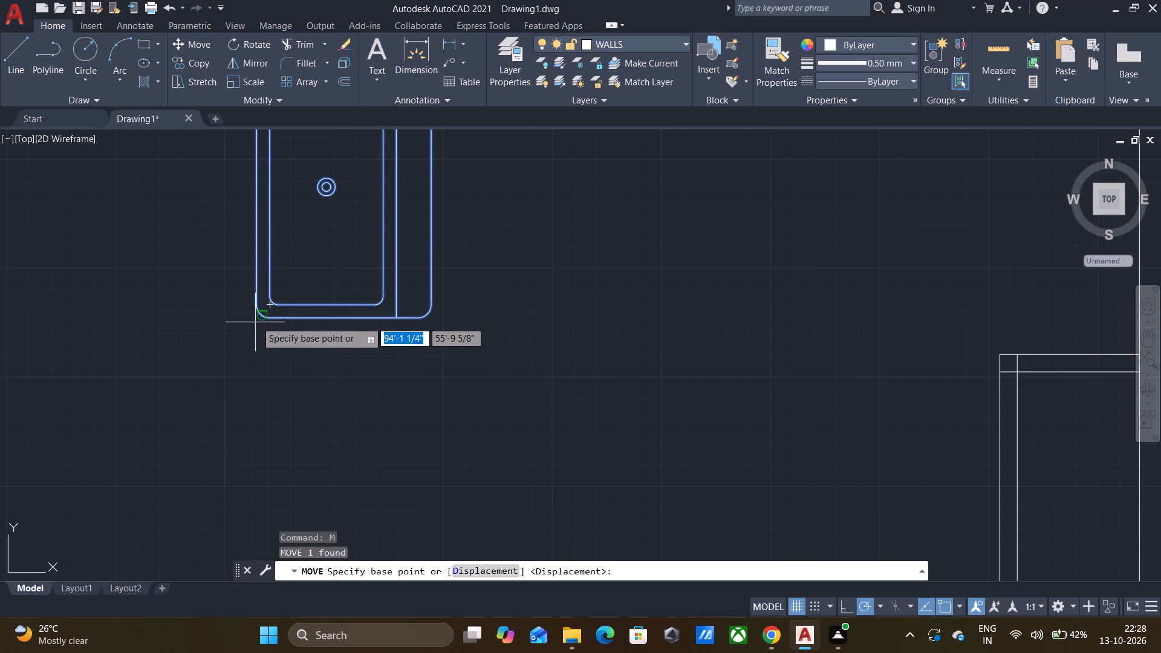
left_click(258, 318)
scroll(258, 317, "down", 3)
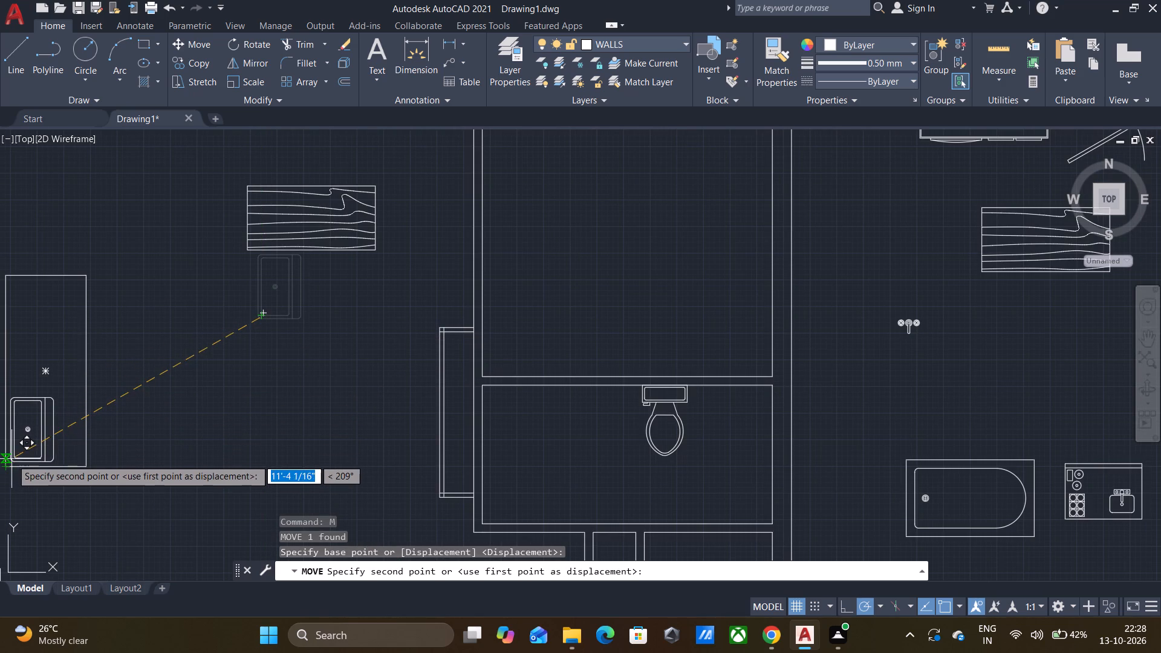
left_click(11, 458)
Shift the sink slightly up and inward so it sits clear of the island rectangle's edges.
scroll(128, 421, "down", 2)
middle_click_drag(145, 413, 239, 414)
scroll(239, 414, "down", 1)
middle_click_drag(239, 414, 289, 412)
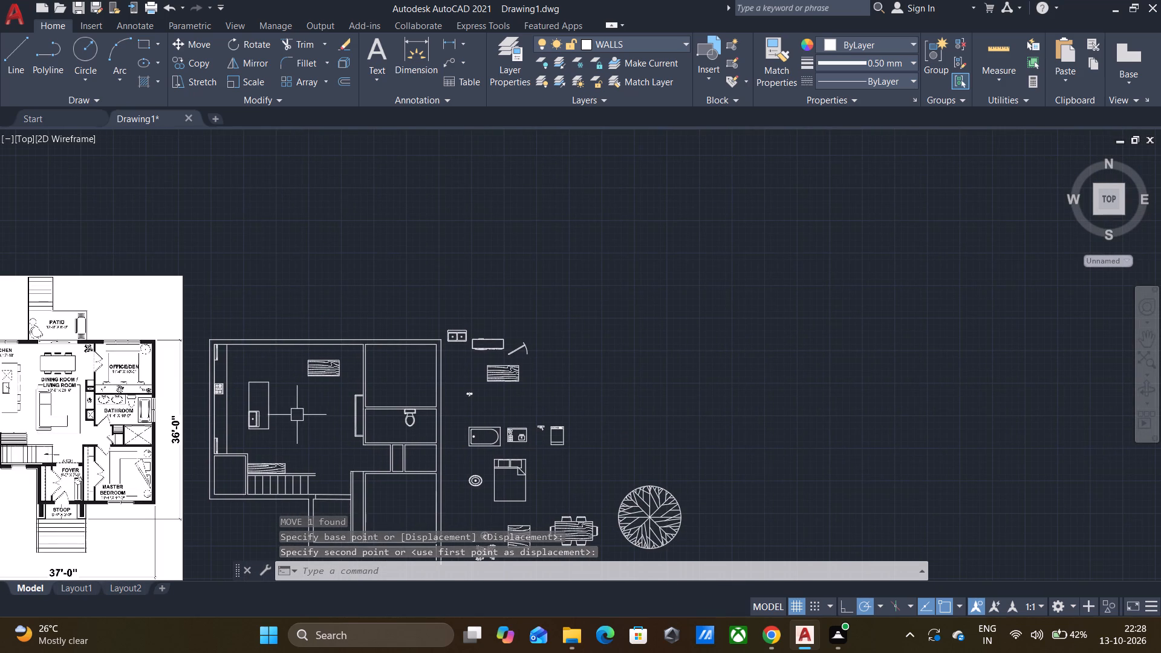
middle_click_drag(304, 415, 418, 429)
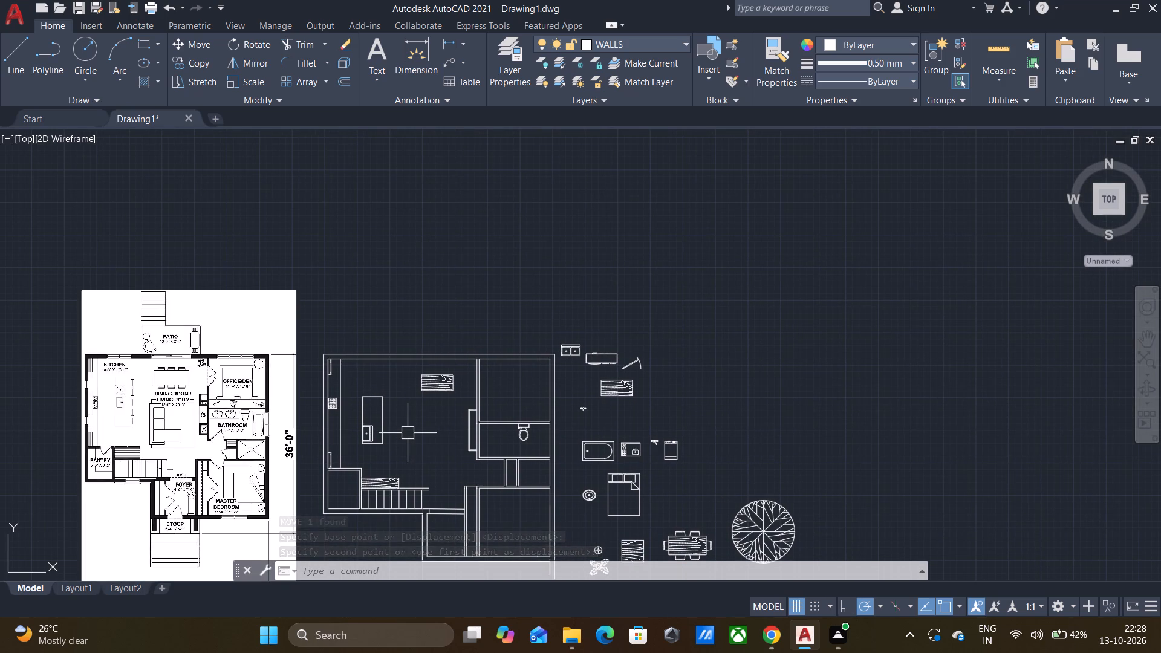
key("ctrl+z")
scroll(432, 415, "down", 1)
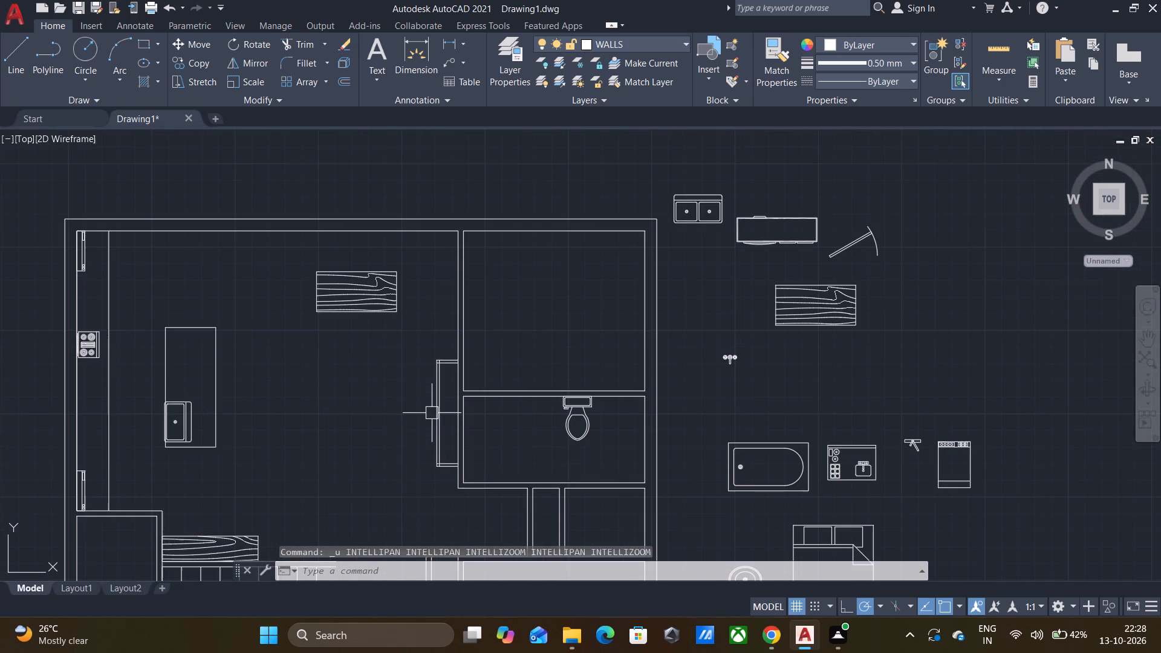
middle_click_drag(336, 385, 475, 380)
left_click(311, 404)
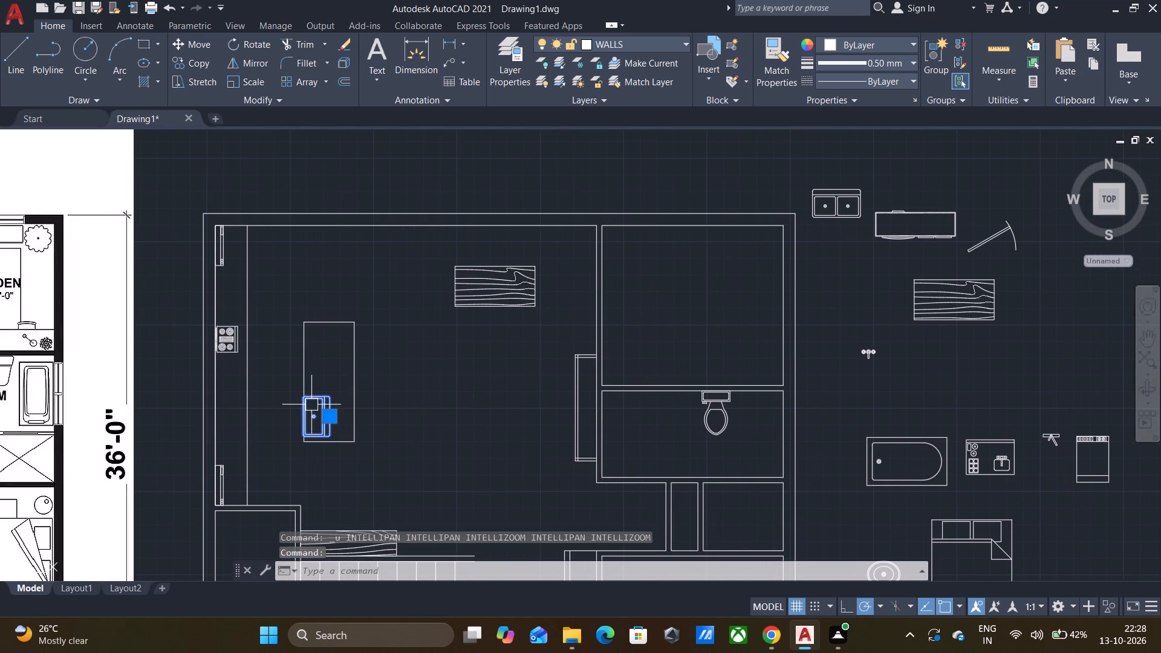
key("m")
key("Return")
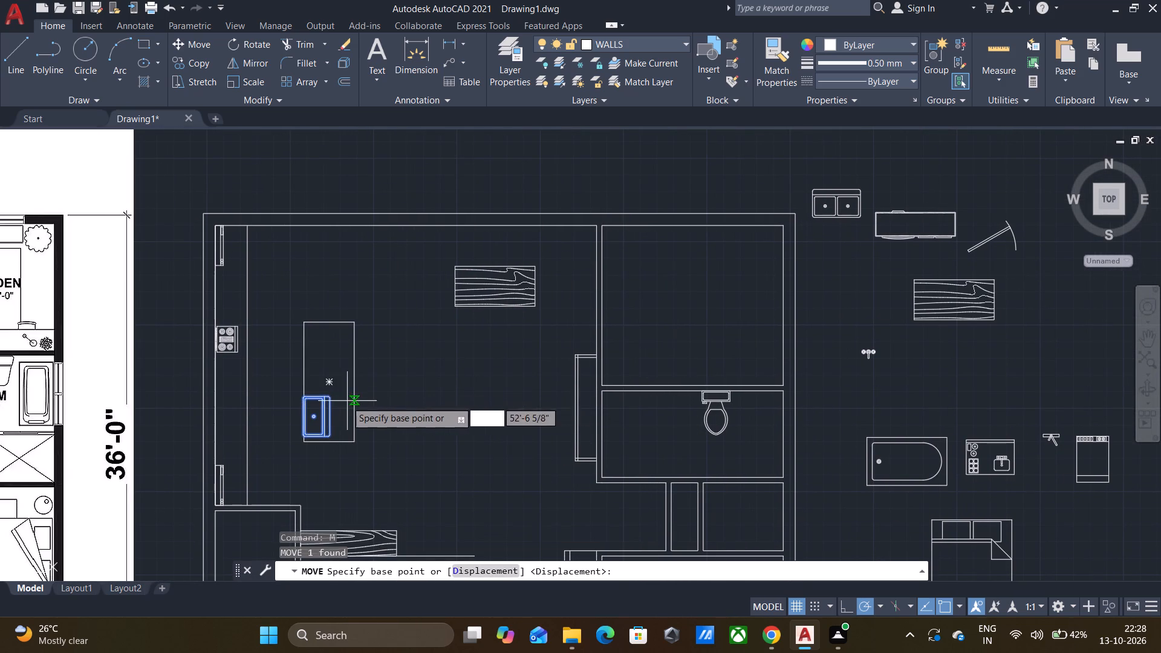
left_click(333, 401)
left_click(341, 394)
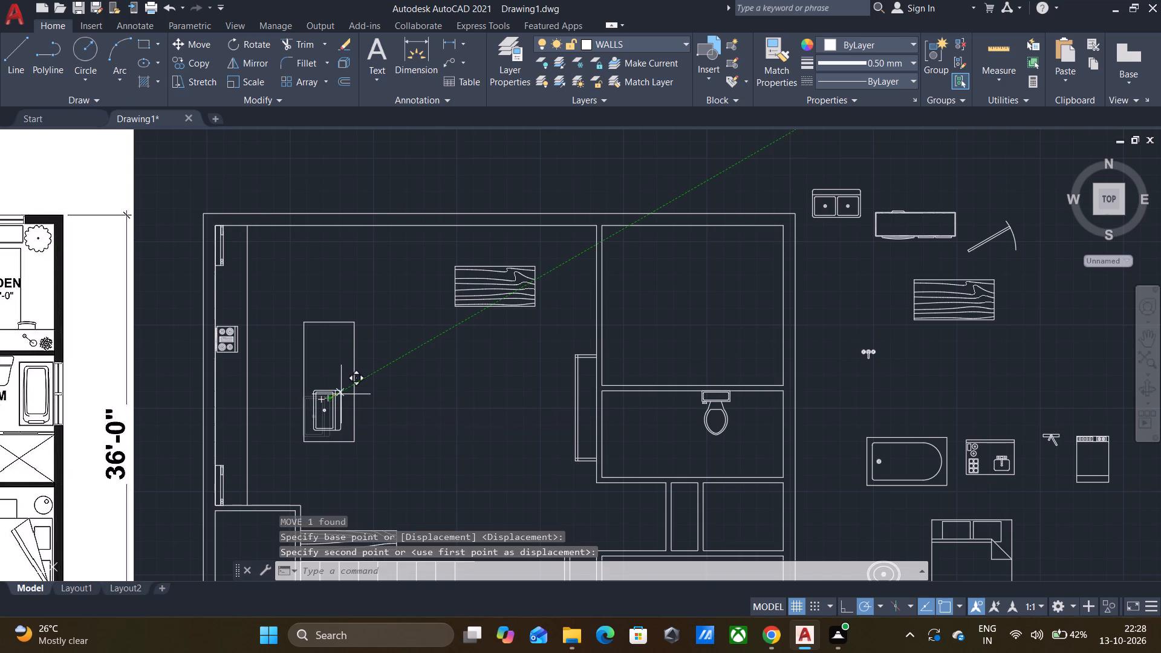
Compare the furnished plan with the reference floor plan image and the remaining blocks beside it.
scroll(414, 387, "down", 1)
middle_click_drag(437, 371, 448, 369)
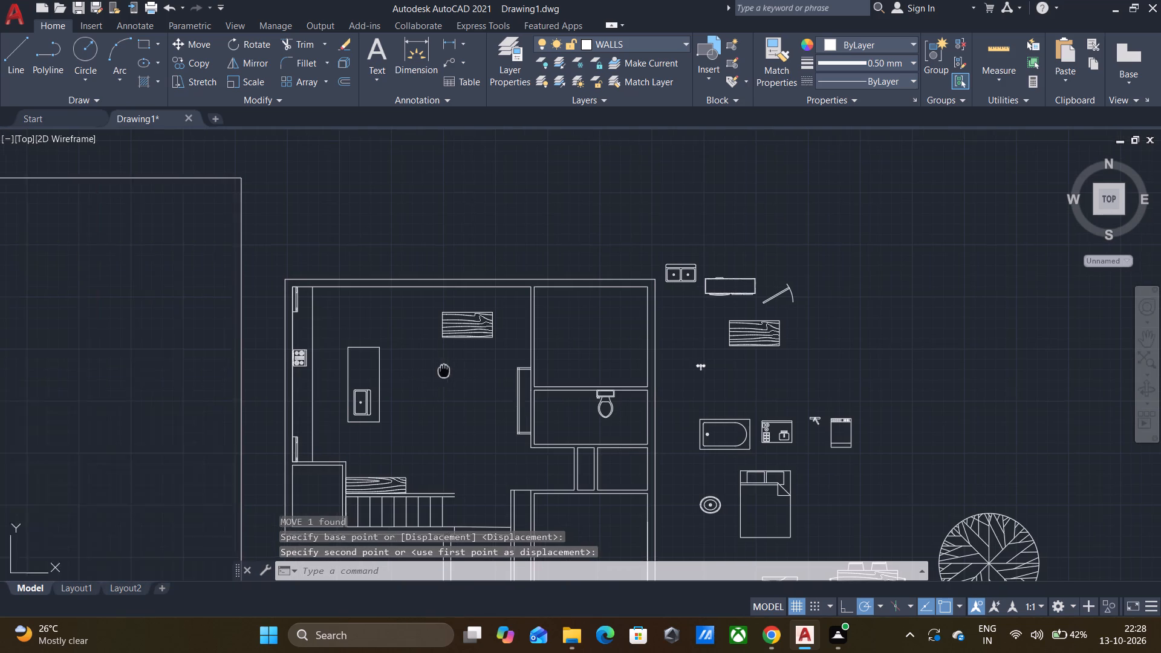
middle_click_drag(448, 369, 494, 363)
middle_click_drag(494, 363, 526, 356)
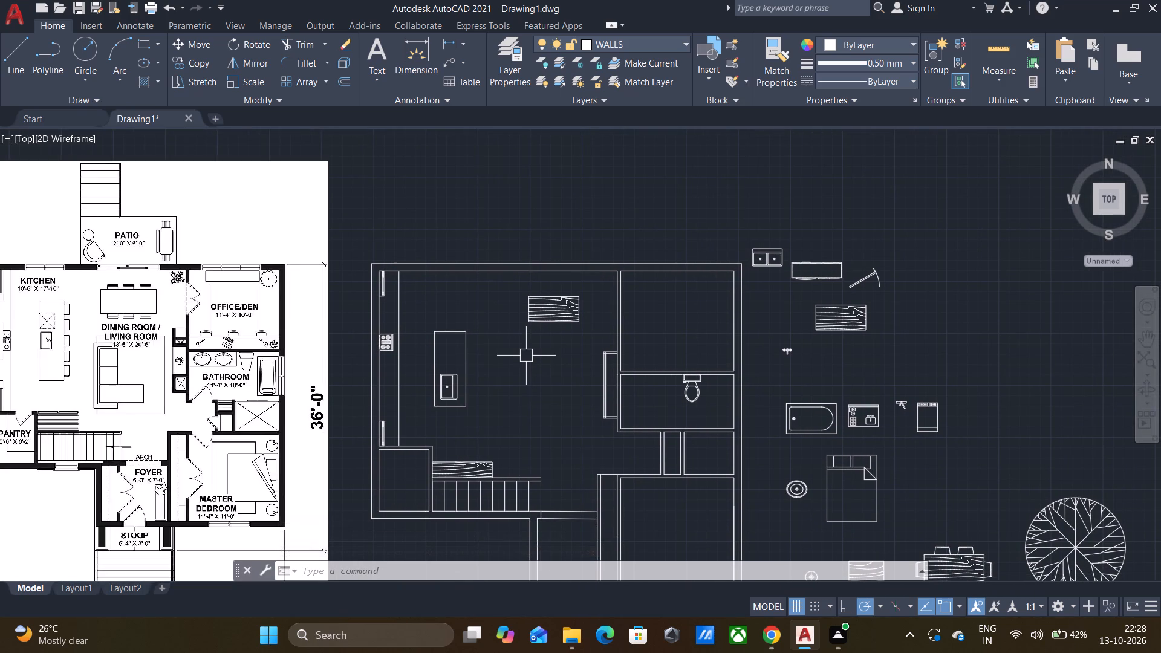
scroll(526, 356, "down", 1)
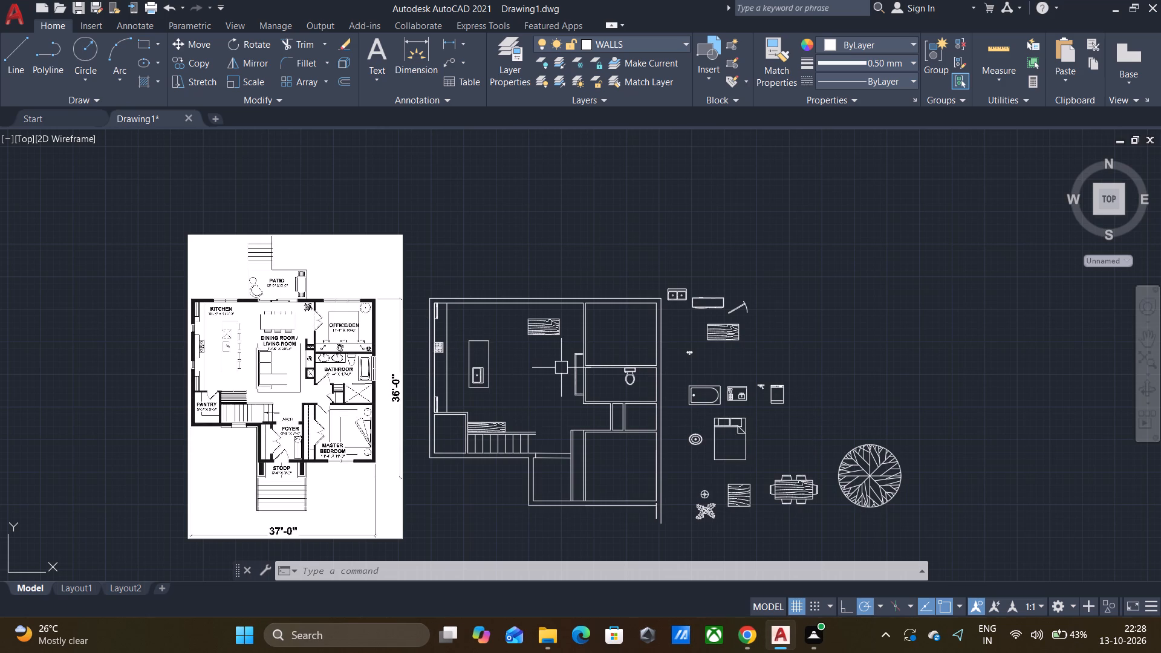
middle_click_drag(563, 368, 593, 354)
scroll(572, 350, "up", 1)
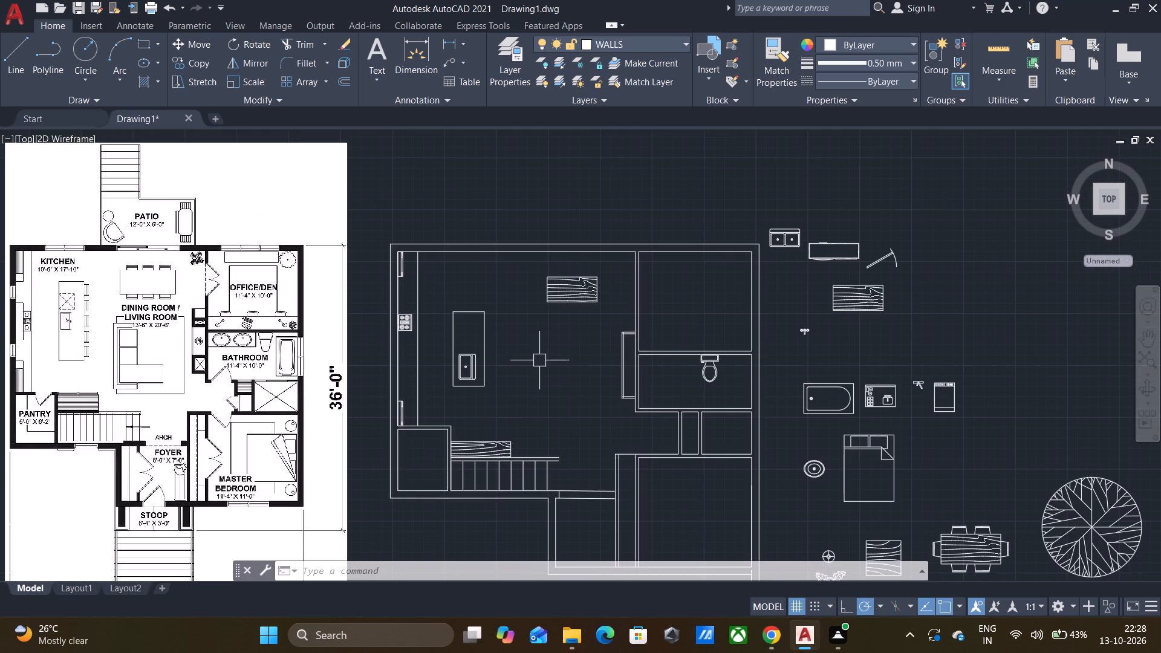
middle_click_drag(539, 360, 602, 318)
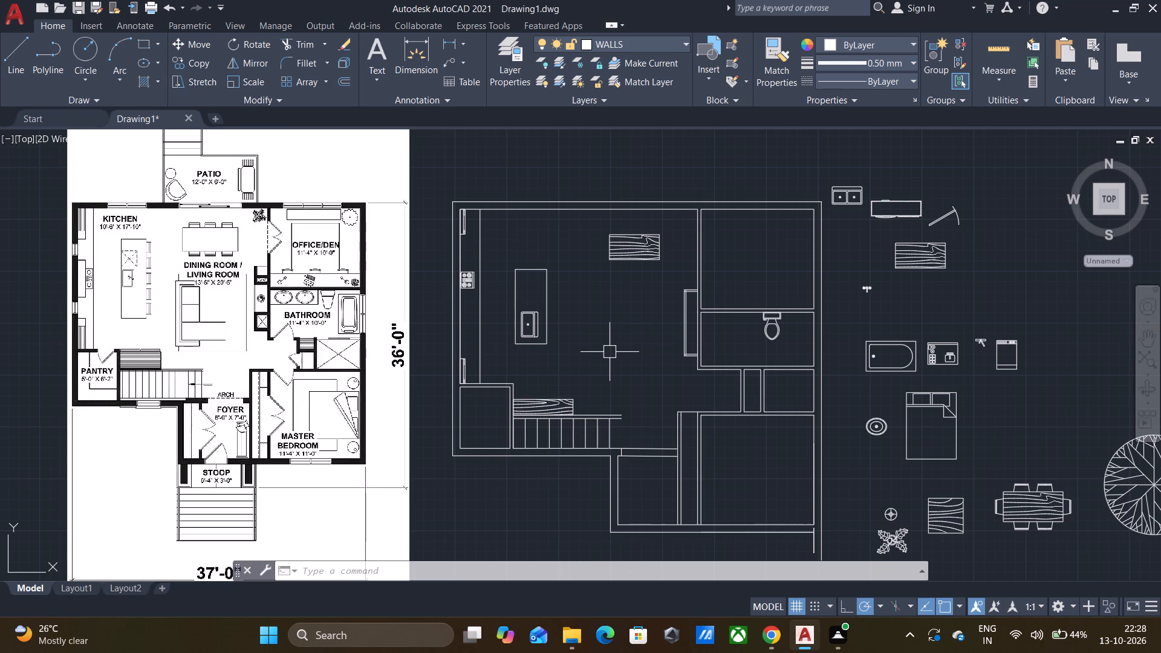
middle_click_drag(610, 352, 553, 351)
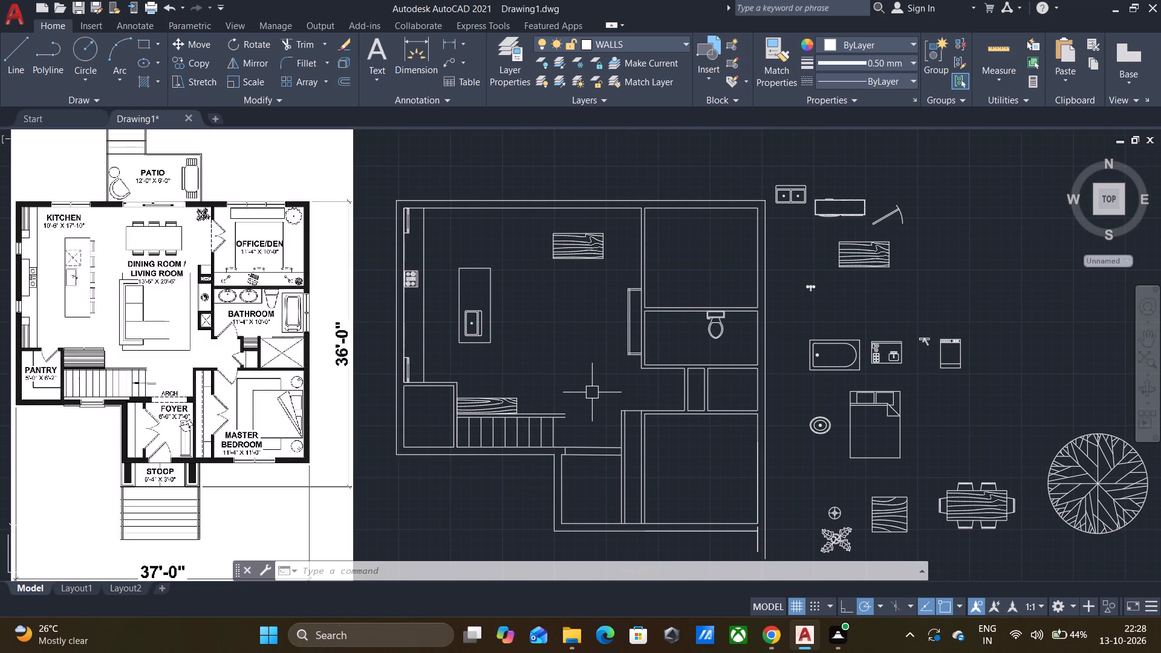
middle_click_drag(591, 392, 587, 382)
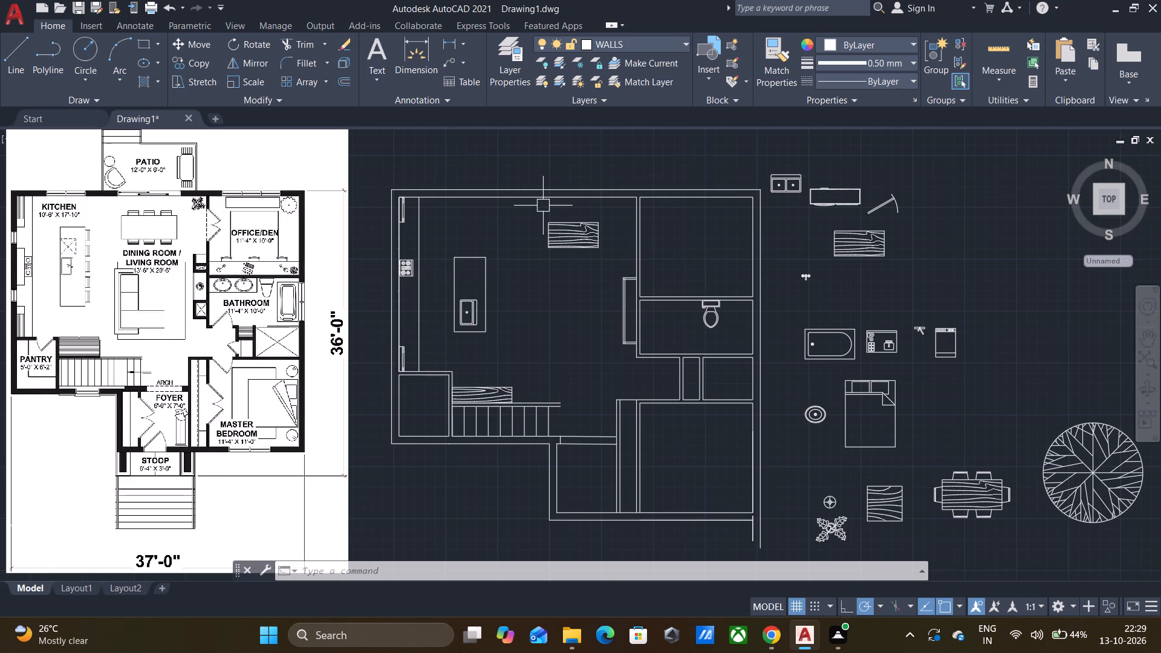
middle_click_drag(519, 227, 515, 215)
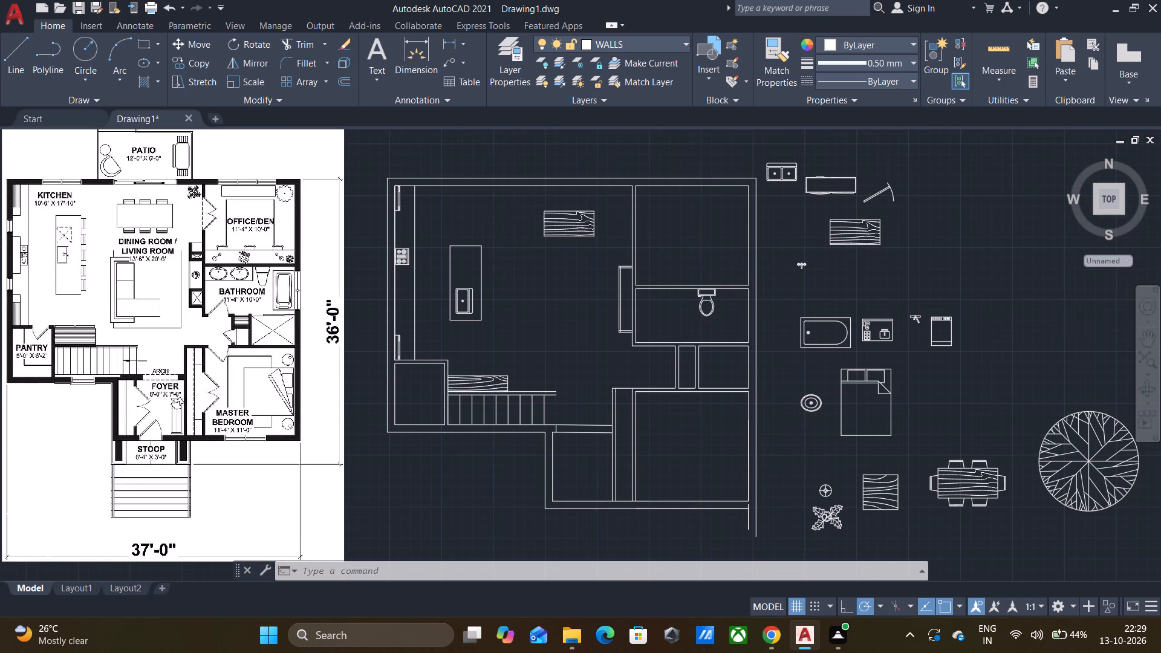
Move the leafy plant block from beside the plan into the office/den room above the bathroom.
left_click(851, 550)
left_click(802, 506)
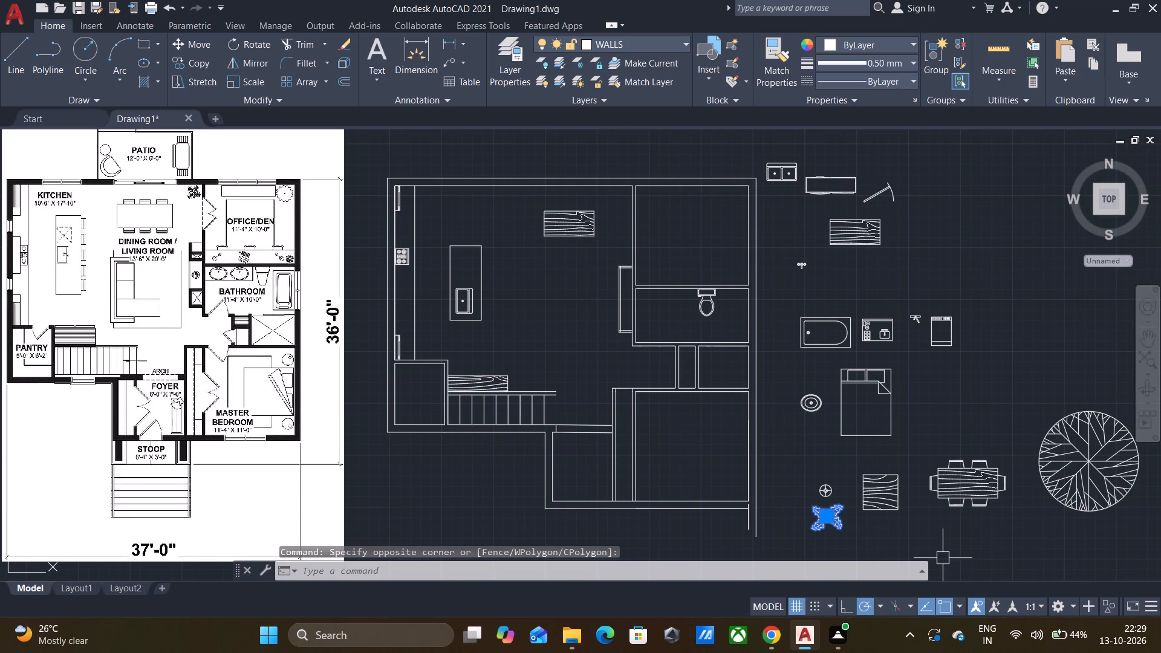
key("m")
key("Return")
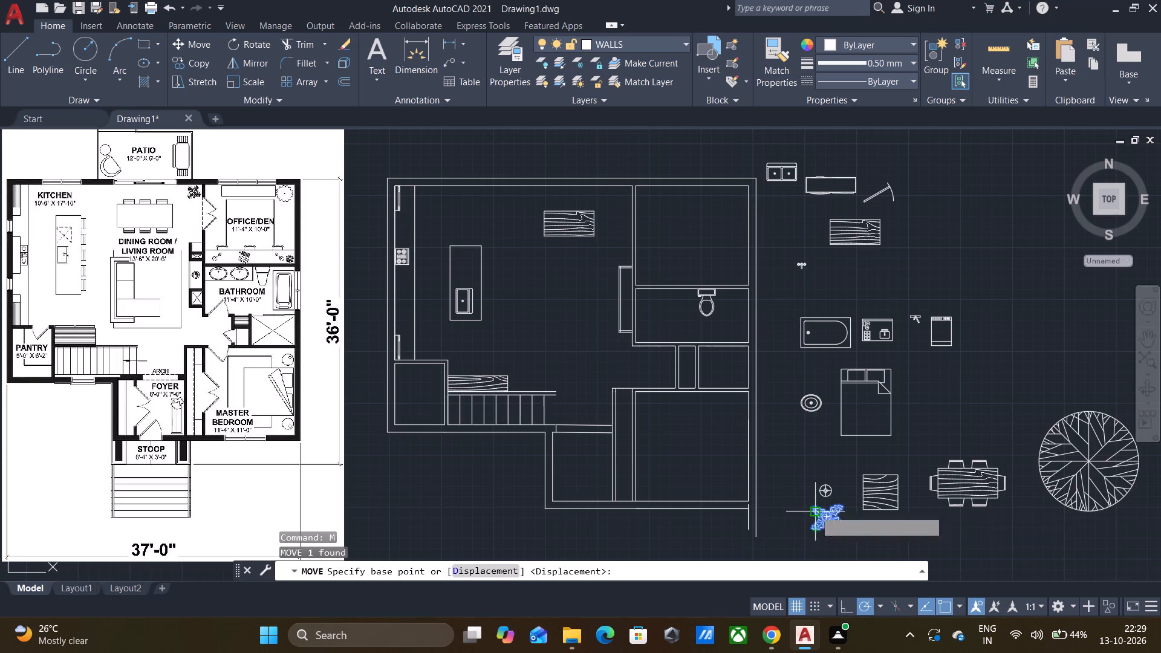
scroll(815, 510, "up", 3)
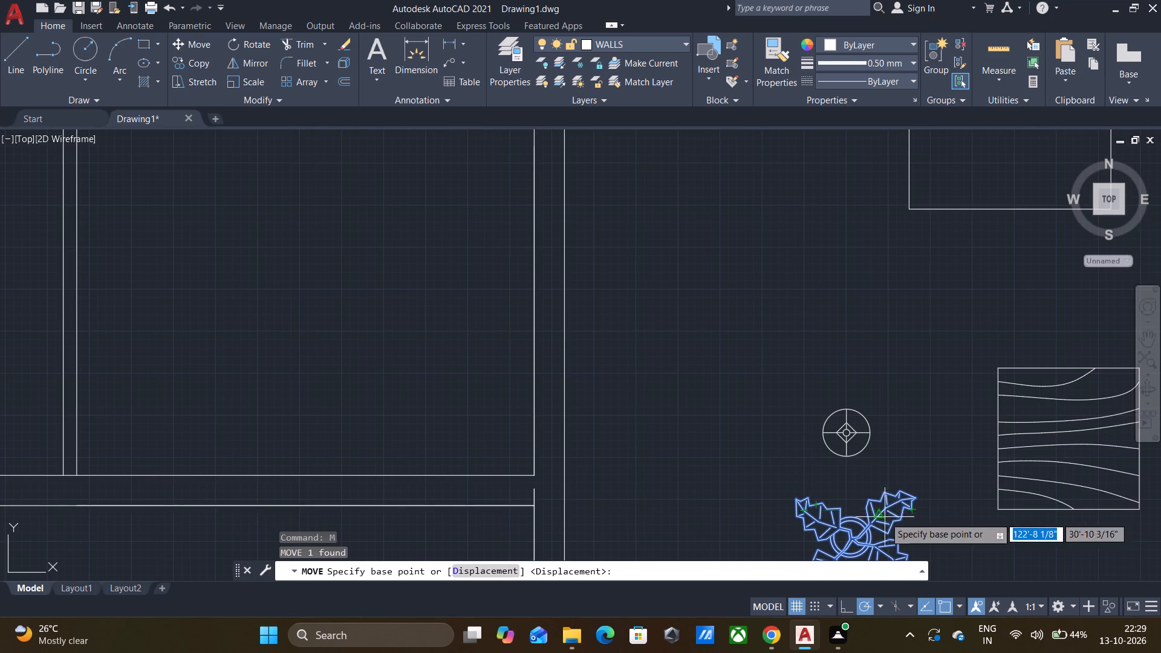
left_click(917, 499)
scroll(863, 170, "down", 1)
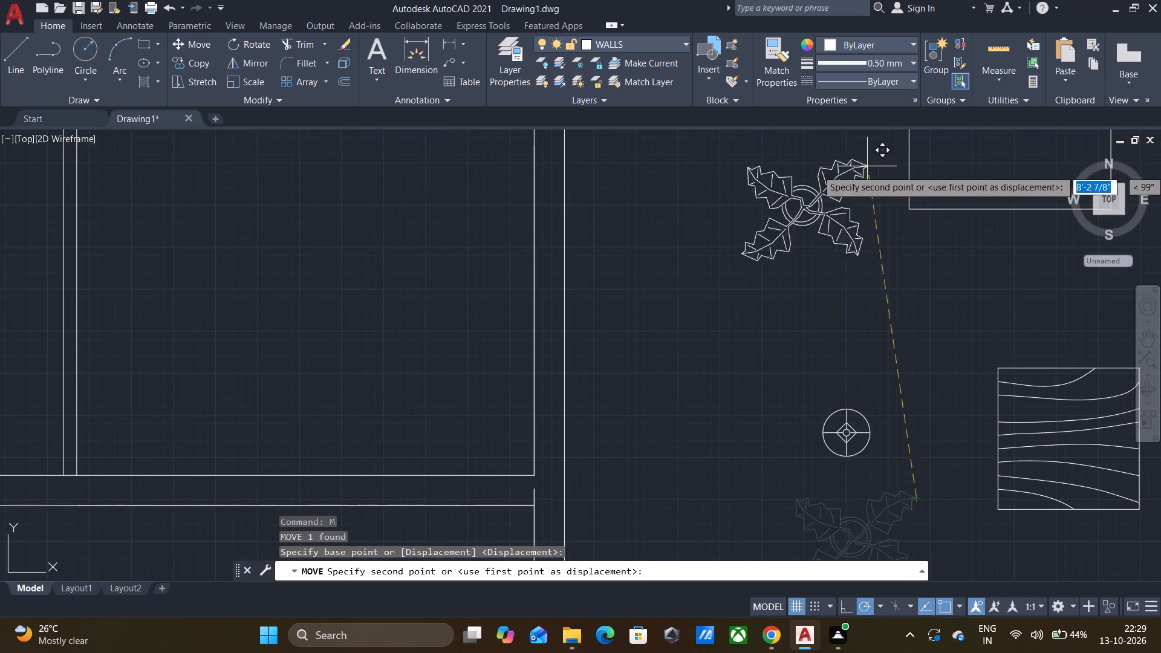
scroll(862, 170, "down", 2)
middle_click_drag(860, 175, 861, 424)
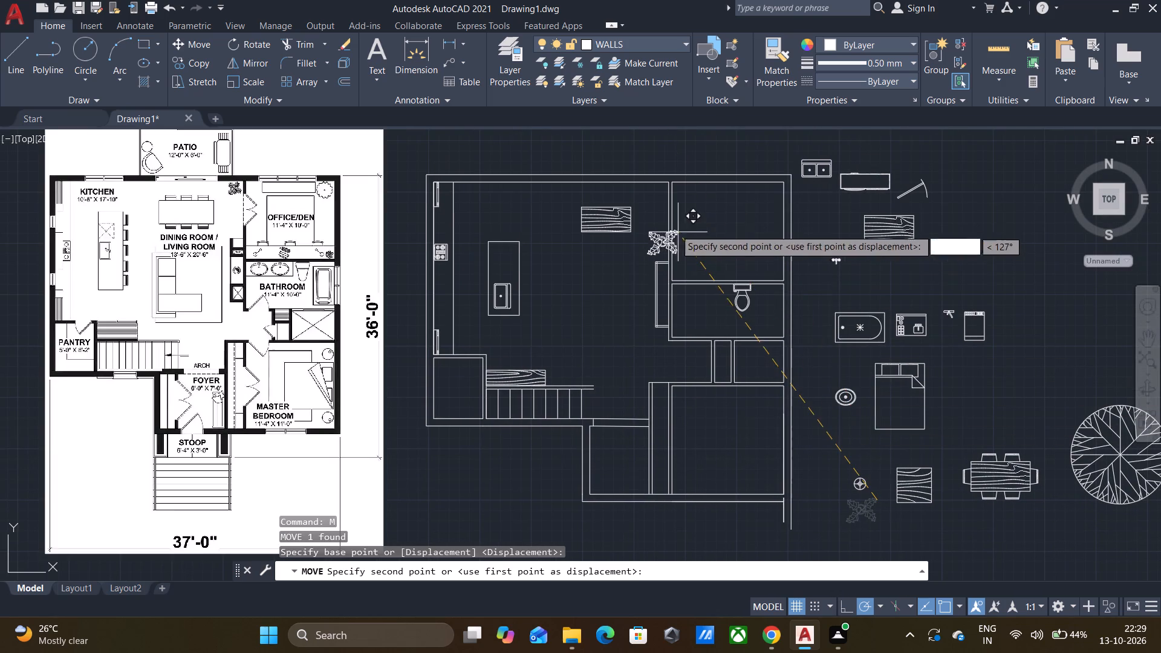
scroll(663, 192, "up", 2)
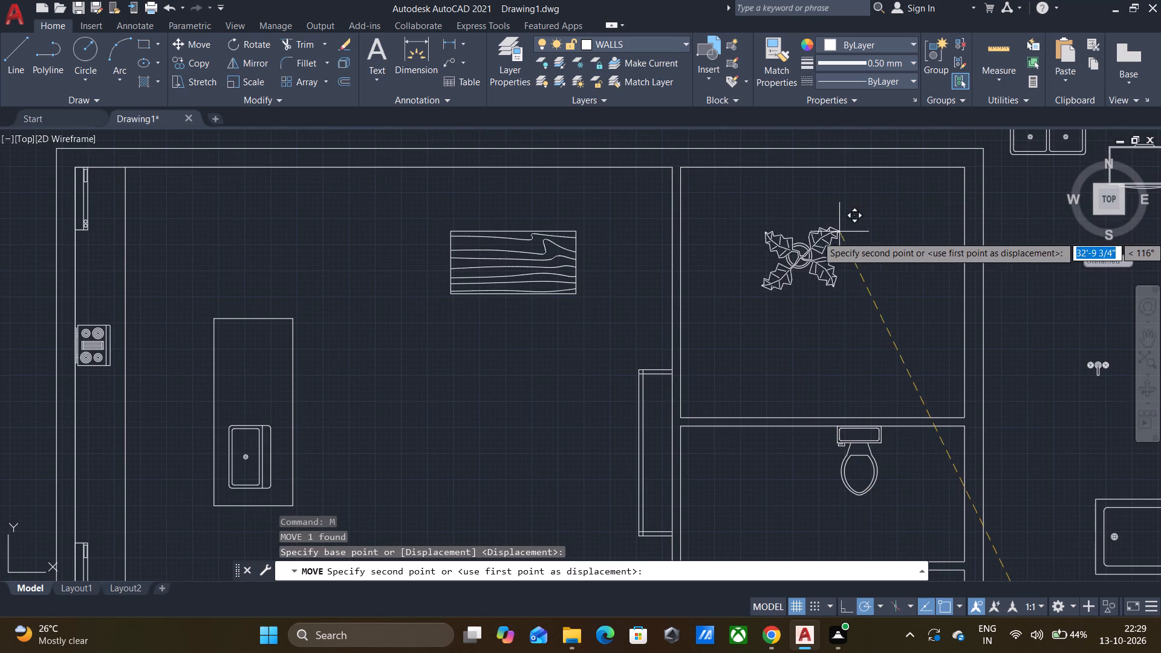
left_click(841, 241)
Scale the plant block down to about 3/8 of its size from its upper-left leaf tip.
left_click(857, 317)
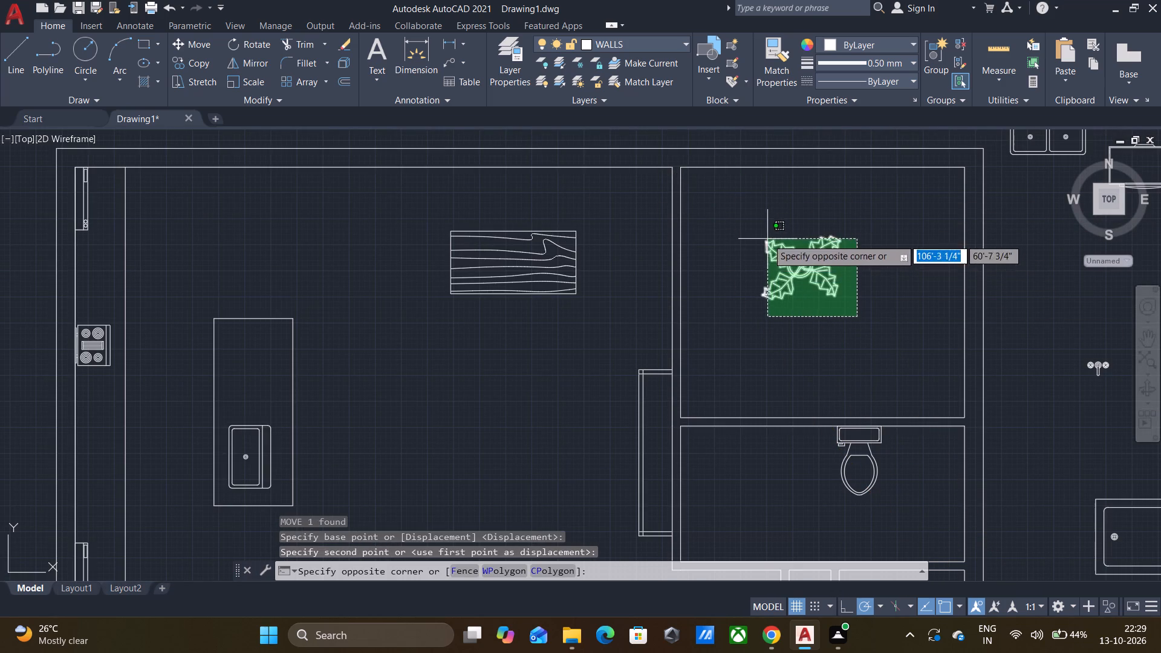
left_click(767, 238)
left_click(240, 80)
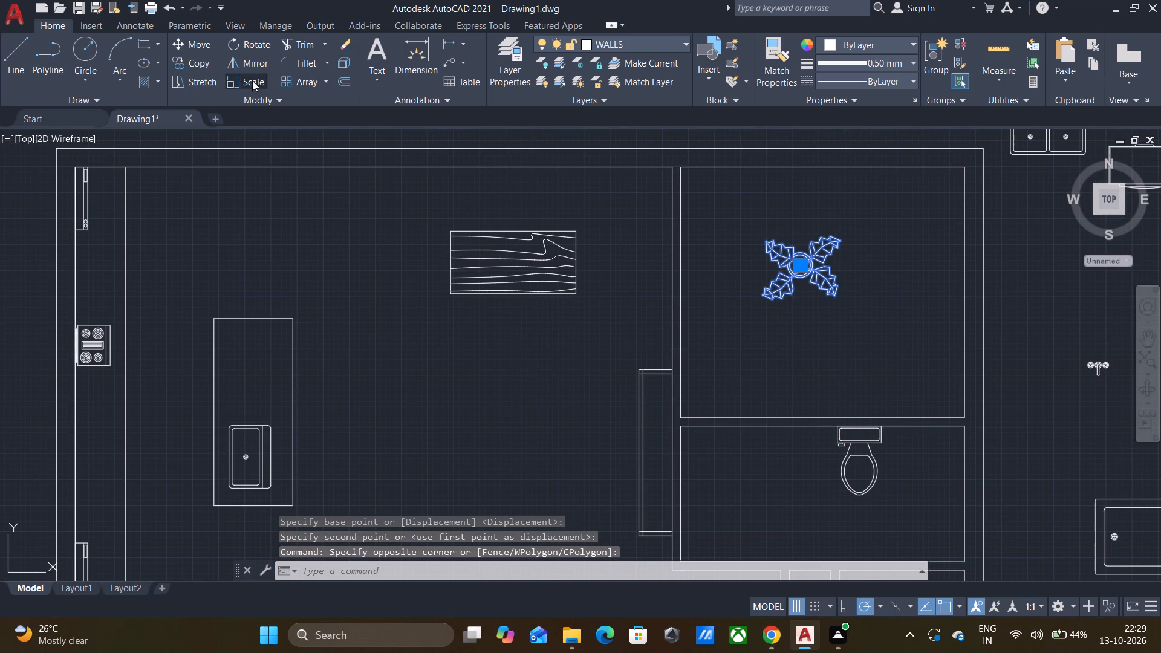
left_click(763, 242)
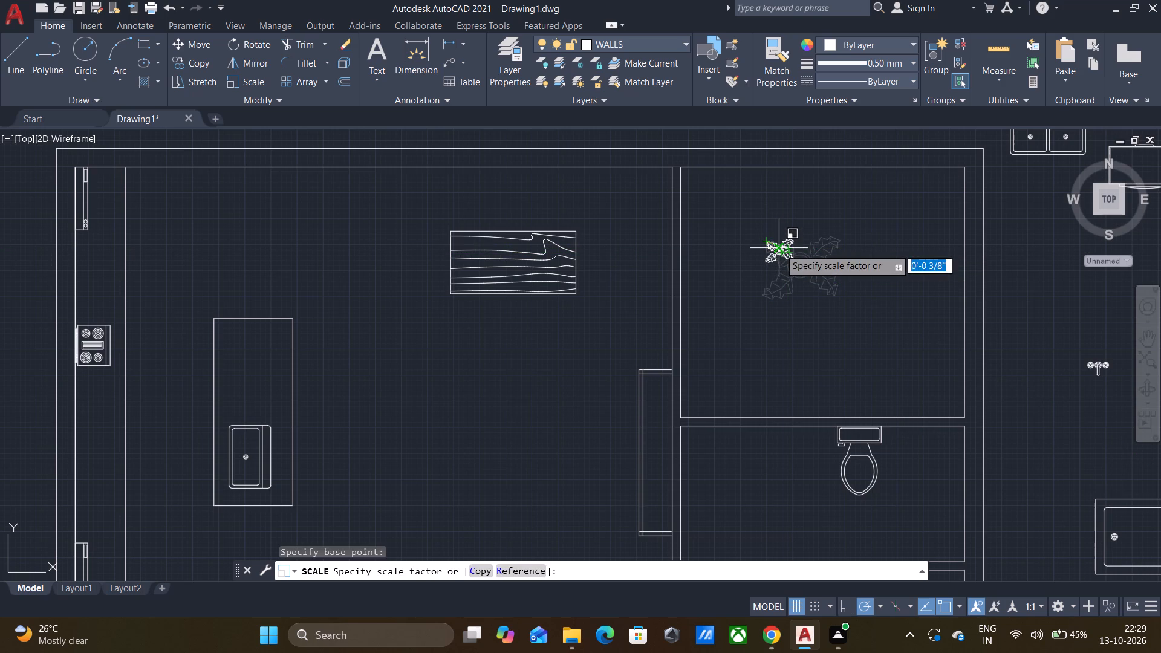
left_click(779, 249)
Move the scaled-down plant block from the office/den into the dining room's upper-right corner, beside the office wall.
left_click(814, 289)
left_click(760, 234)
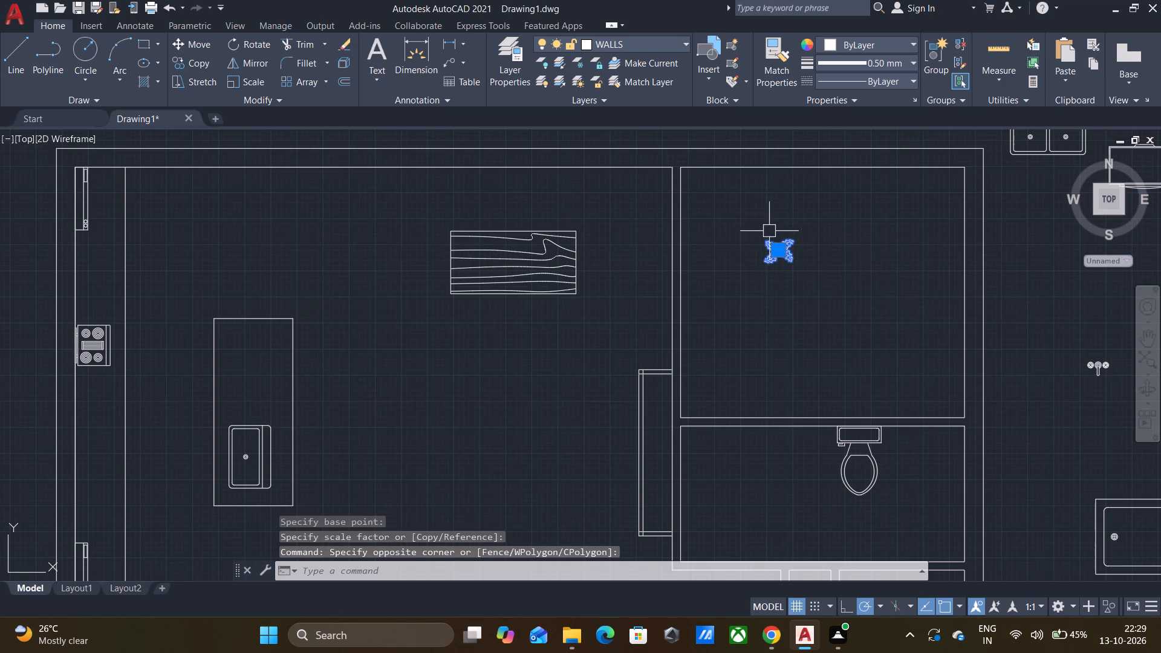
key("m")
key("Return")
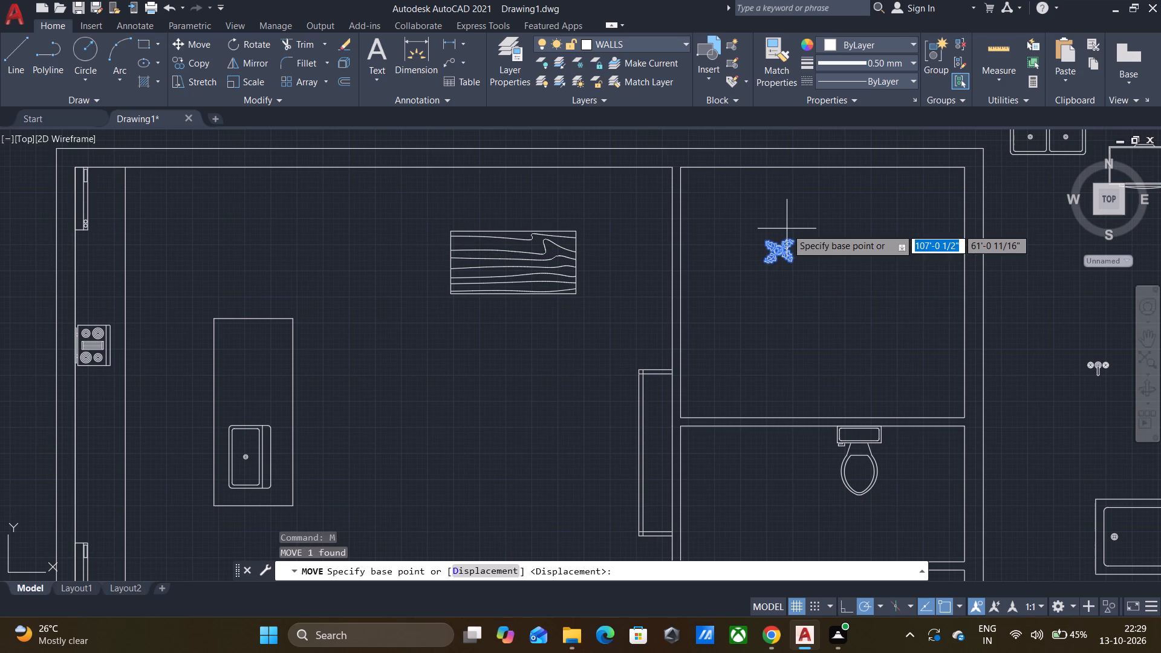
left_click(763, 238)
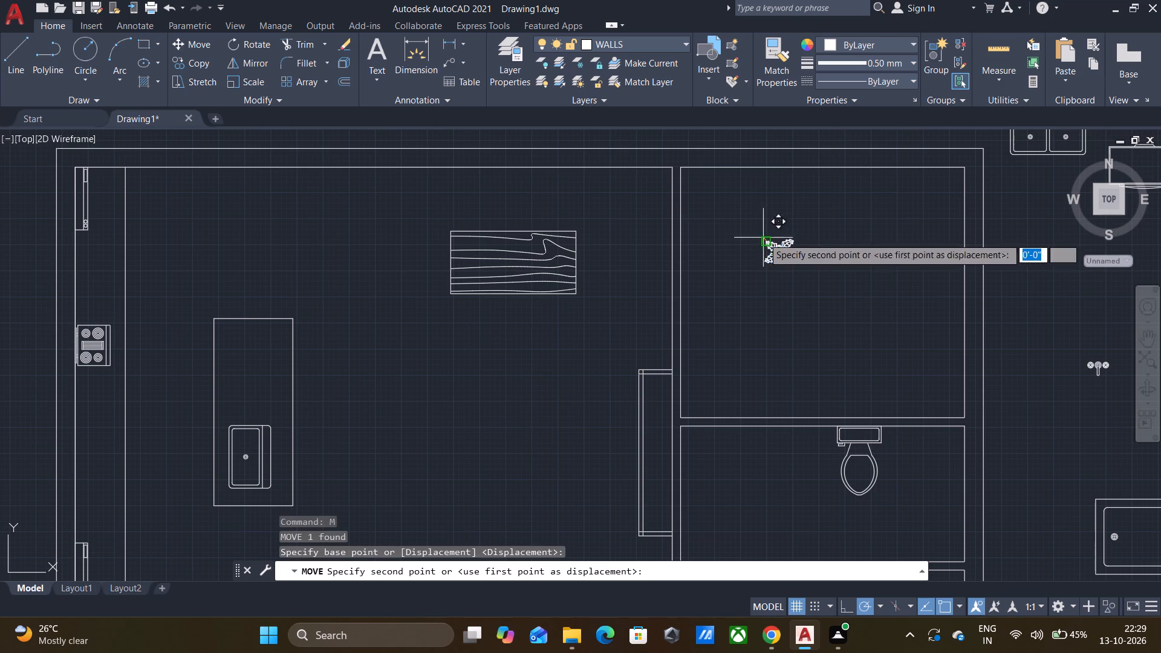
scroll(625, 173, "up", 2)
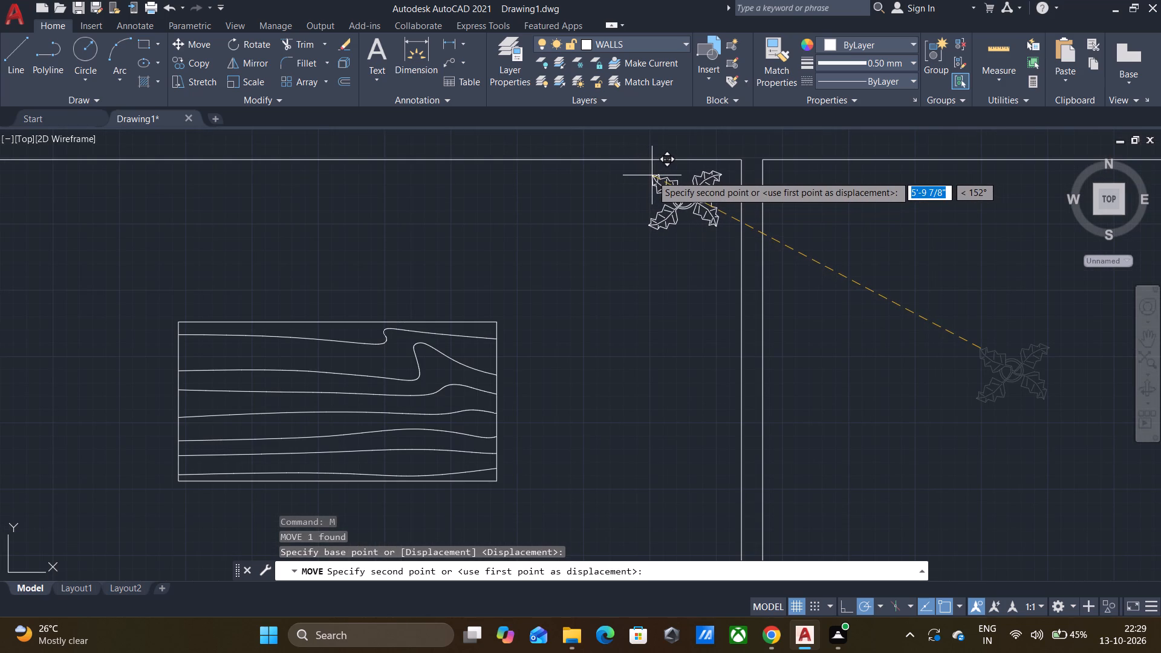
left_click(652, 175)
scroll(908, 254, "down", 2)
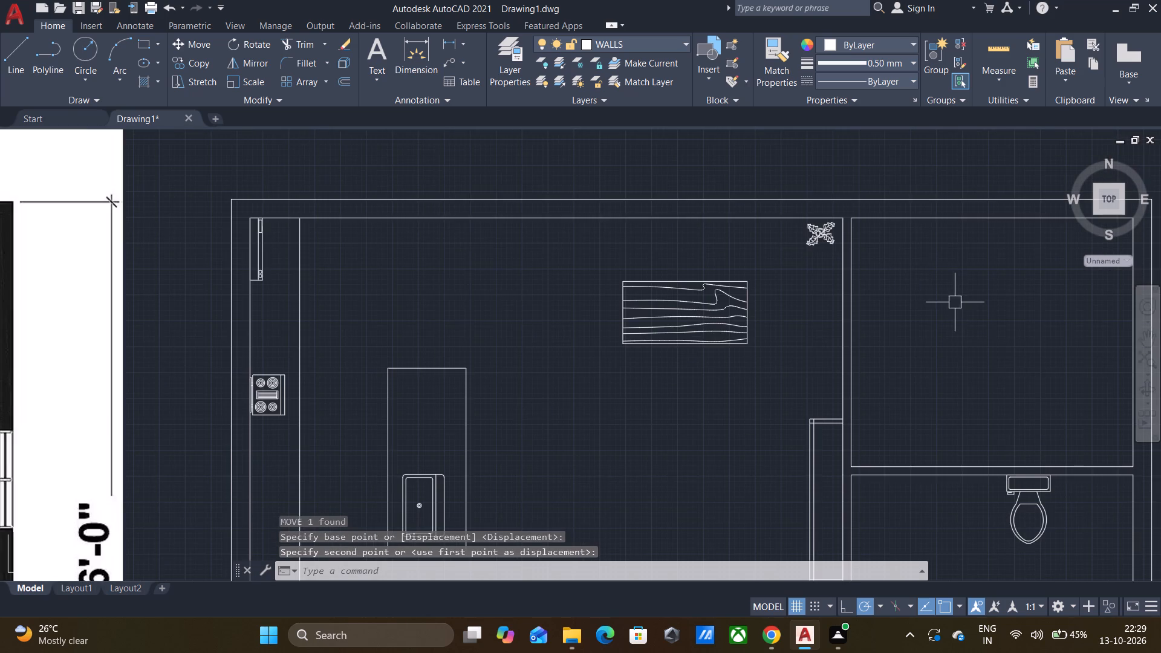
Draw a horizontal desk line across the office/den just above its bottom wall, from the inner left wall past the outer right wall.
middle_click_drag(955, 303, 931, 299)
scroll(931, 299, "down", 1)
middle_click_drag(939, 313, 928, 301)
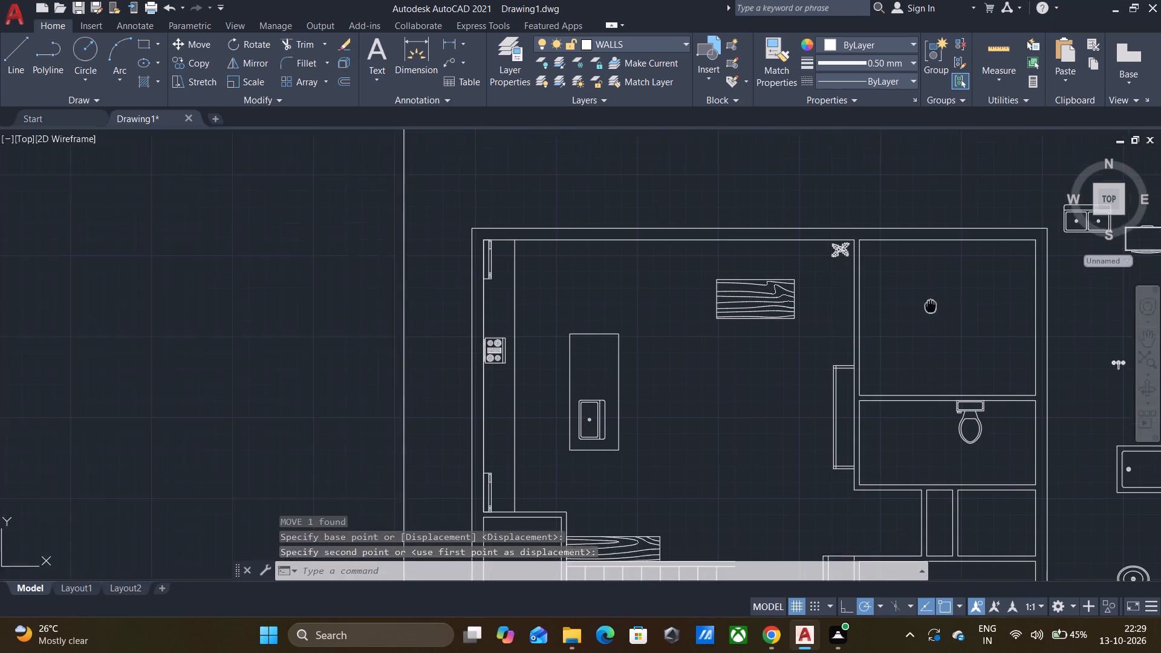
middle_click_drag(928, 301, 922, 288)
middle_click_drag(947, 336, 911, 301)
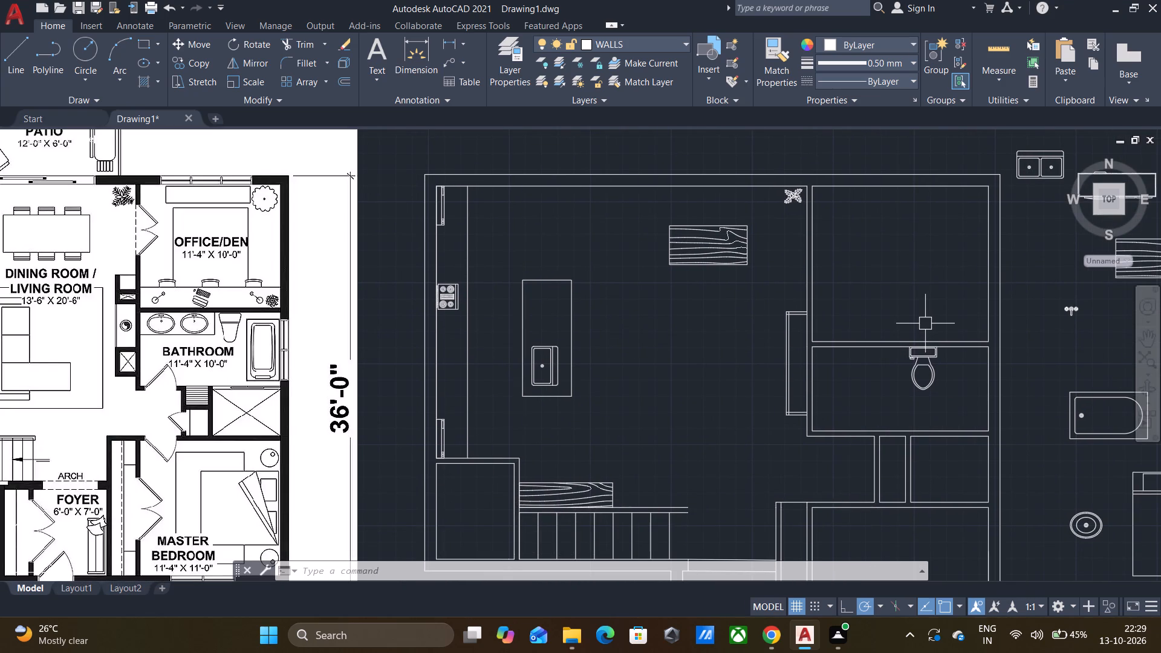
scroll(914, 317, "down", 1)
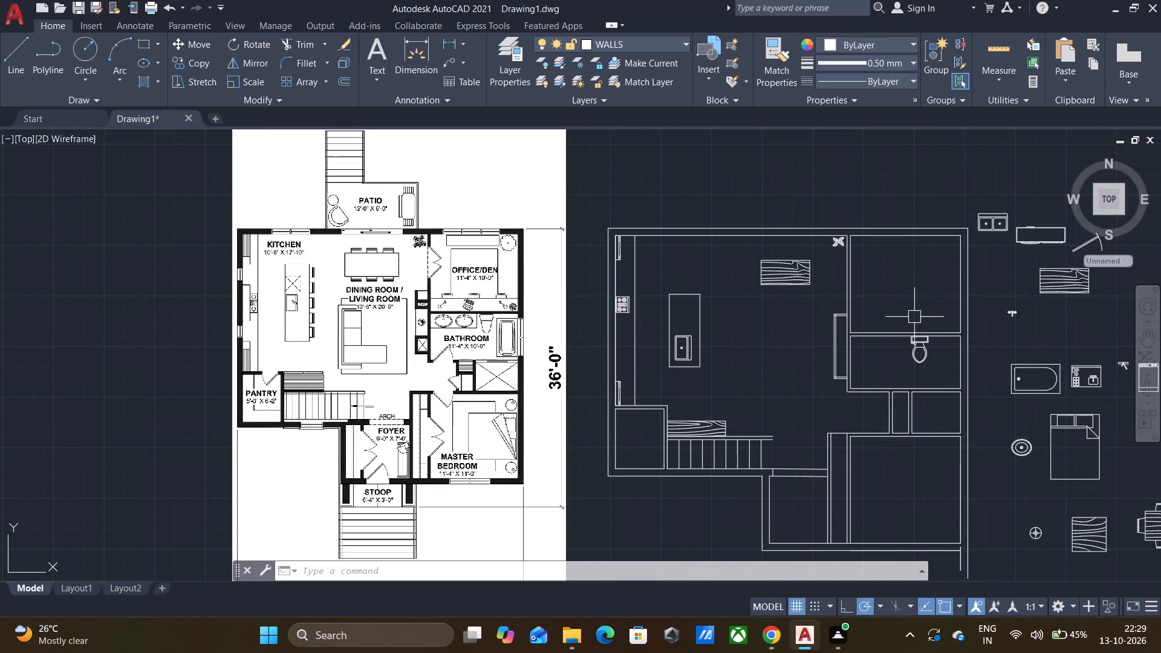
middle_click_drag(913, 314, 904, 302)
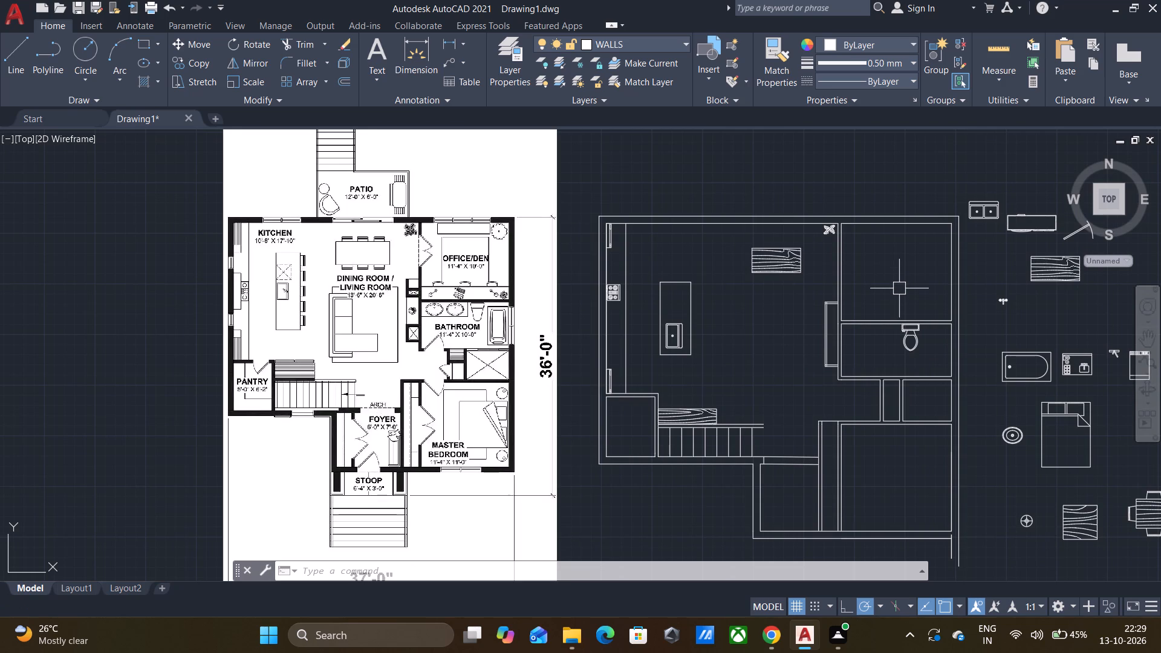
key("l")
key("Return")
scroll(899, 288, "up", 2)
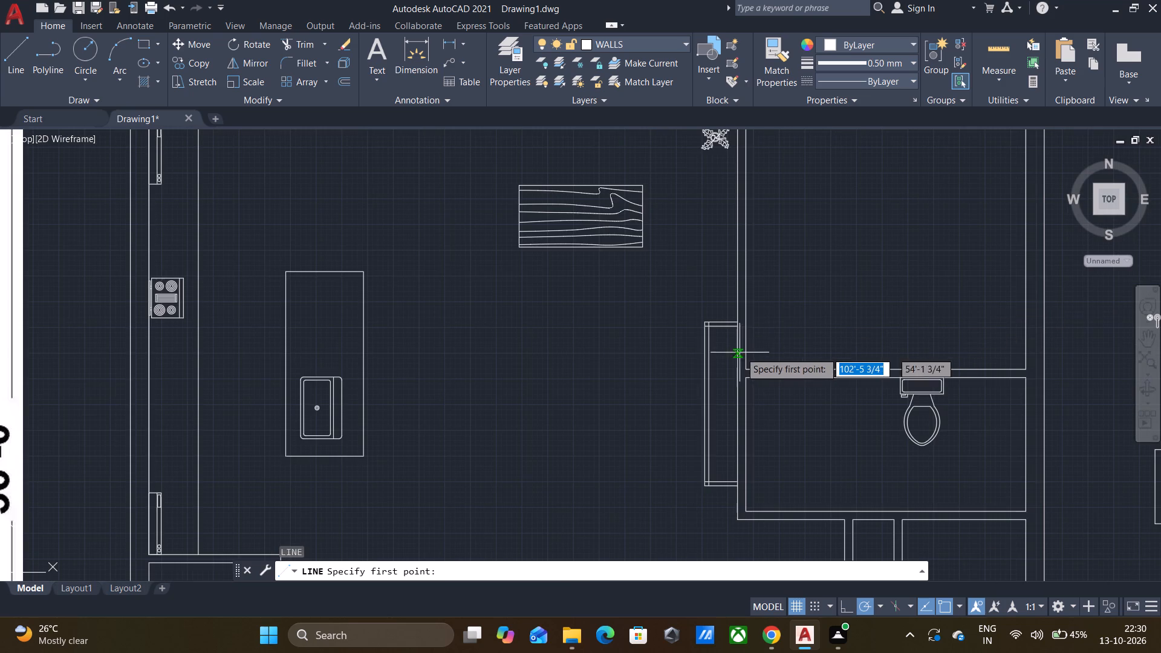
left_click(744, 340)
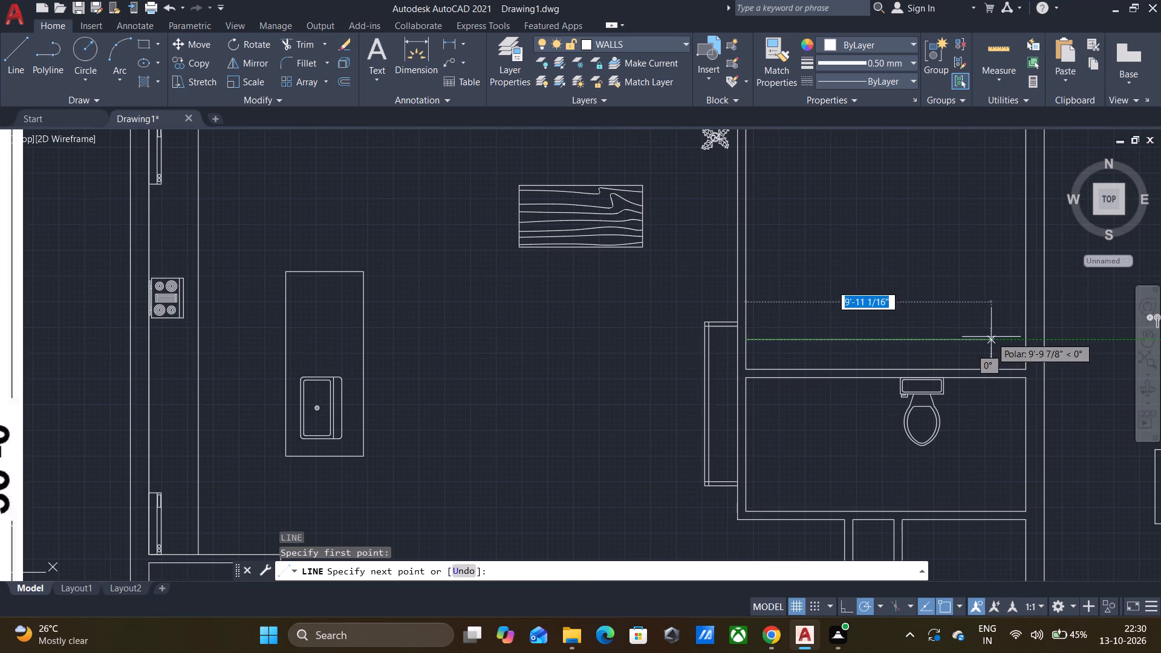
left_click(1068, 342)
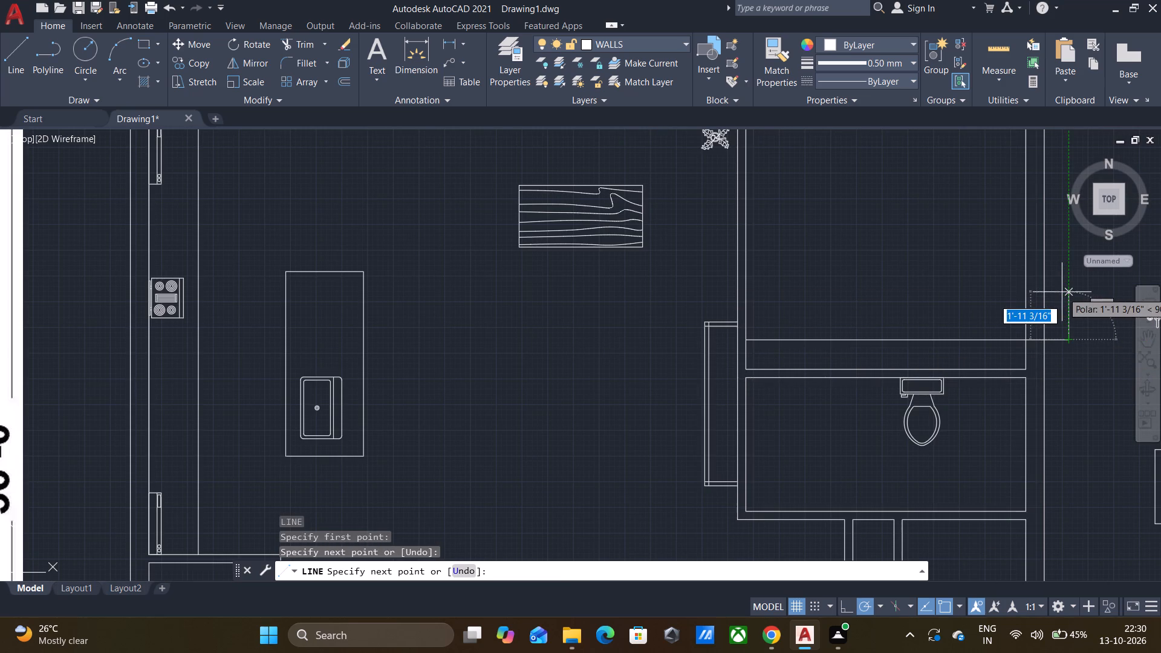
key("space")
Trim the parts of the office desk line that extend beyond the room's inner right wall.
type("TR")
key("Return")
key("Return")
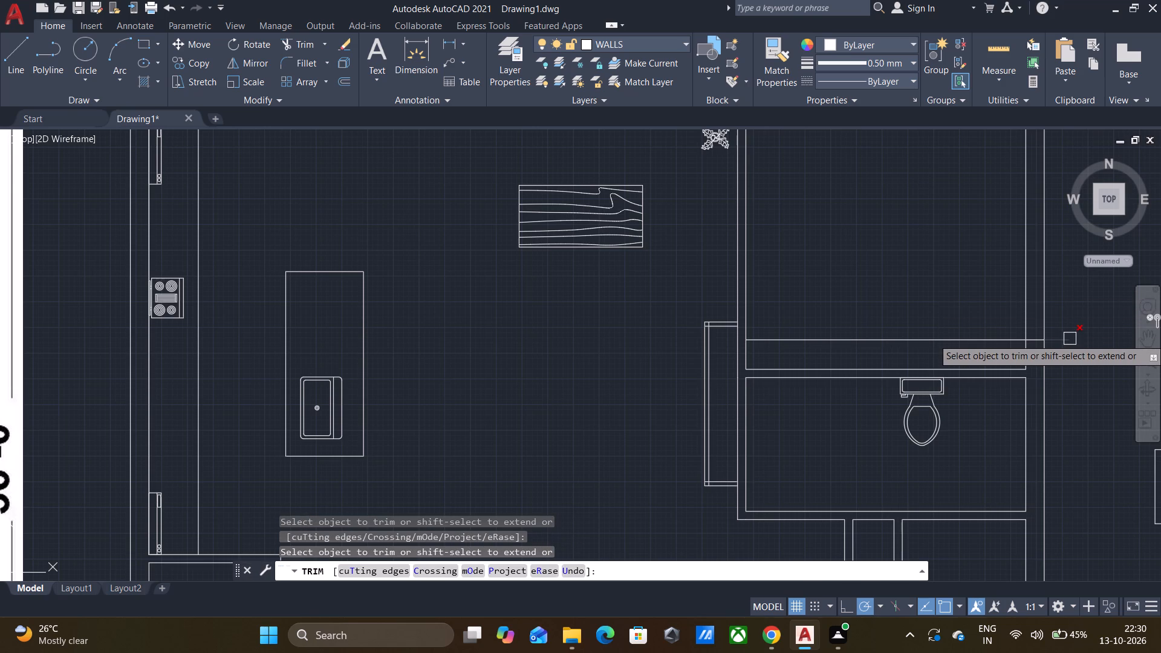
left_click(1069, 339)
scroll(1029, 337, "up", 4)
left_click(1046, 355)
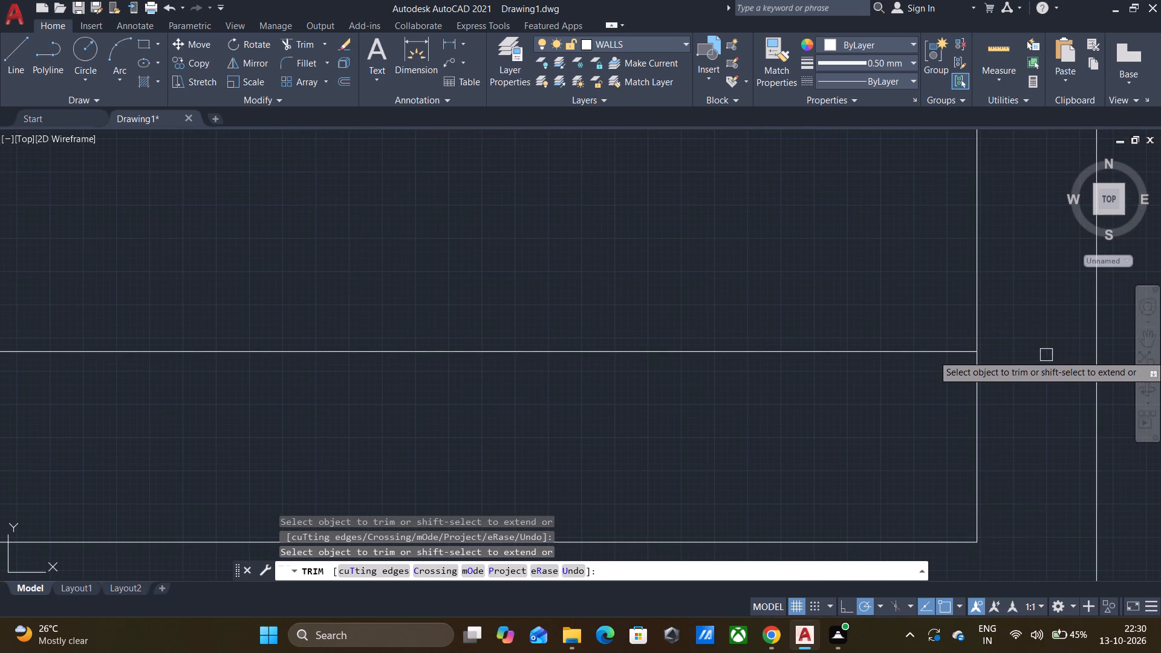
scroll(1046, 355, "down", 3)
key("Escape")
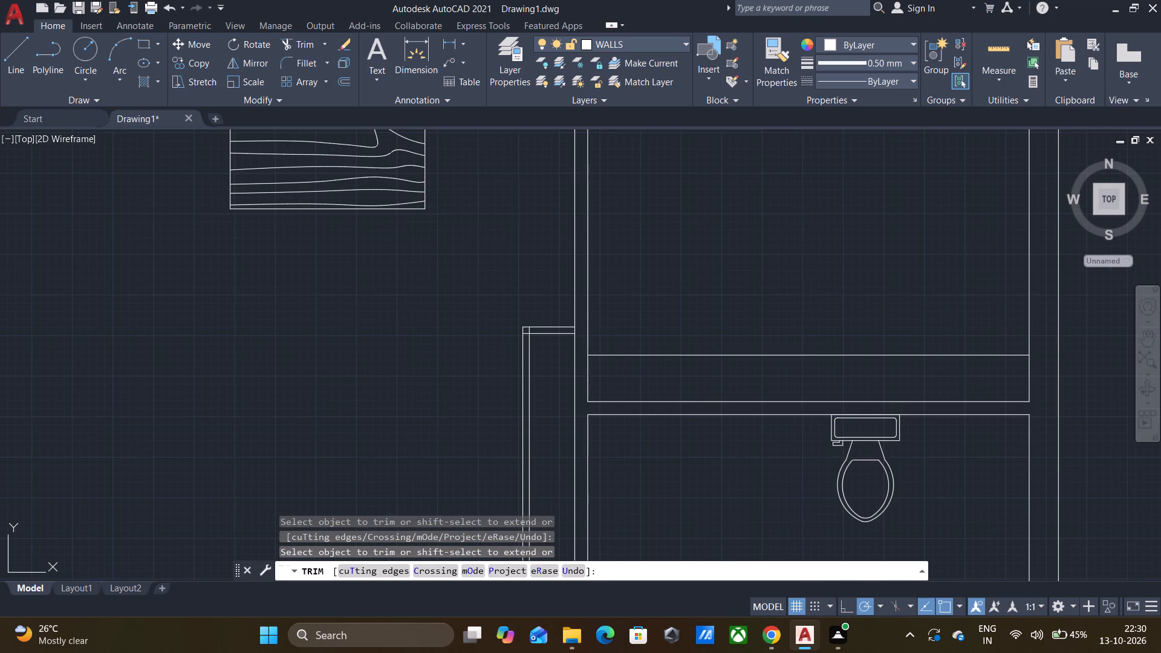
Compare the drawn plan with the reference floor plan image and the remaining blocks beside it.
scroll(804, 299, "down", 2)
middle_click_drag(822, 291, 778, 187)
scroll(778, 187, "down", 1)
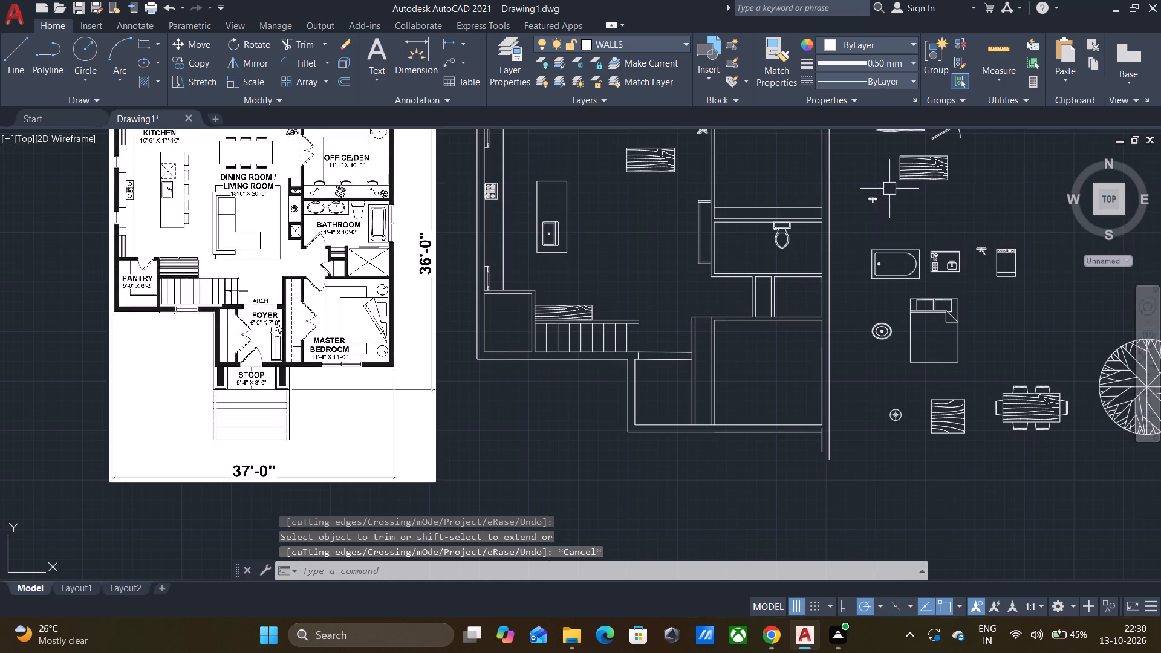
middle_click_drag(868, 214, 847, 297)
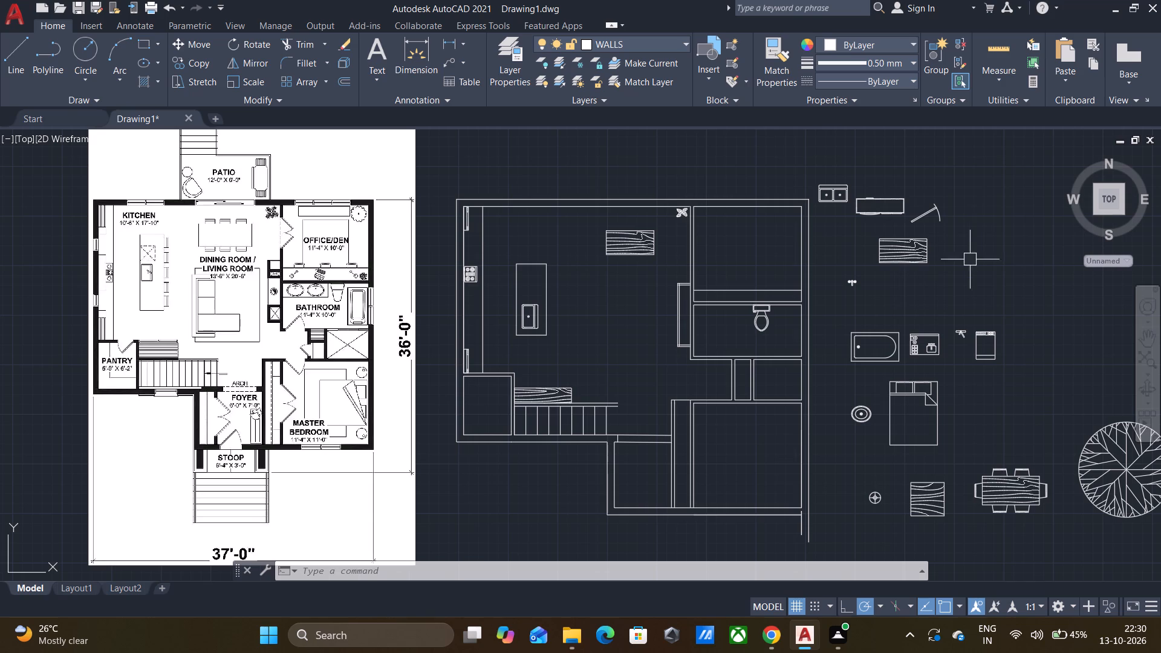
scroll(987, 319, "up", 3)
scroll(975, 323, "down", 2)
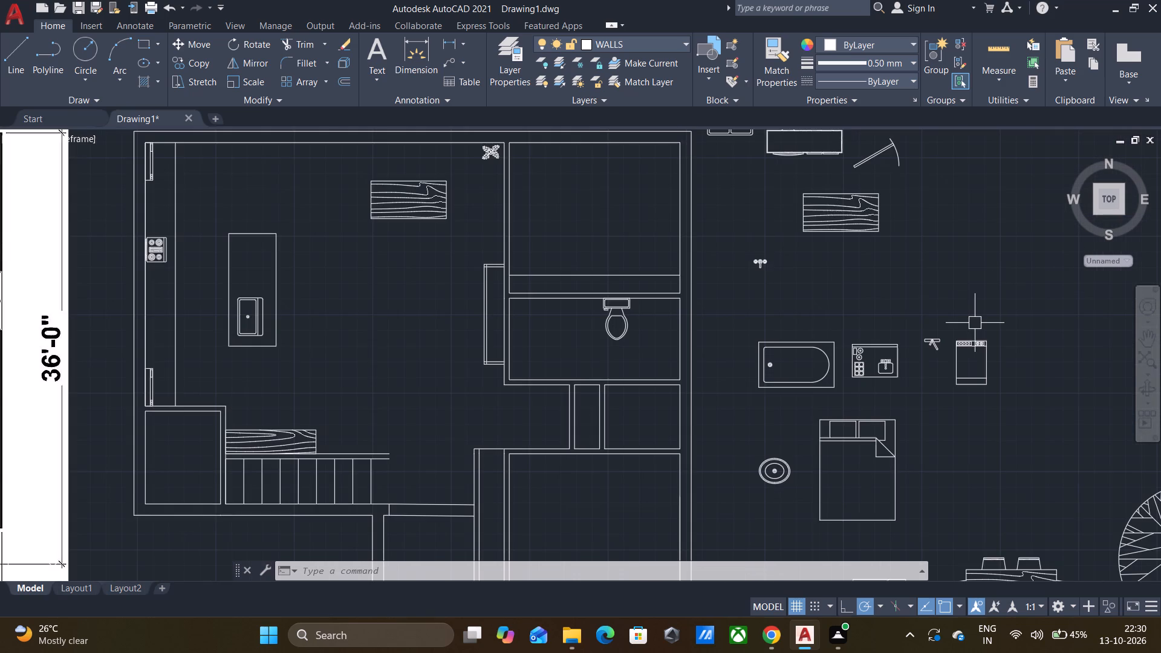
middle_click_drag(844, 305, 905, 297)
scroll(905, 297, "down", 1)
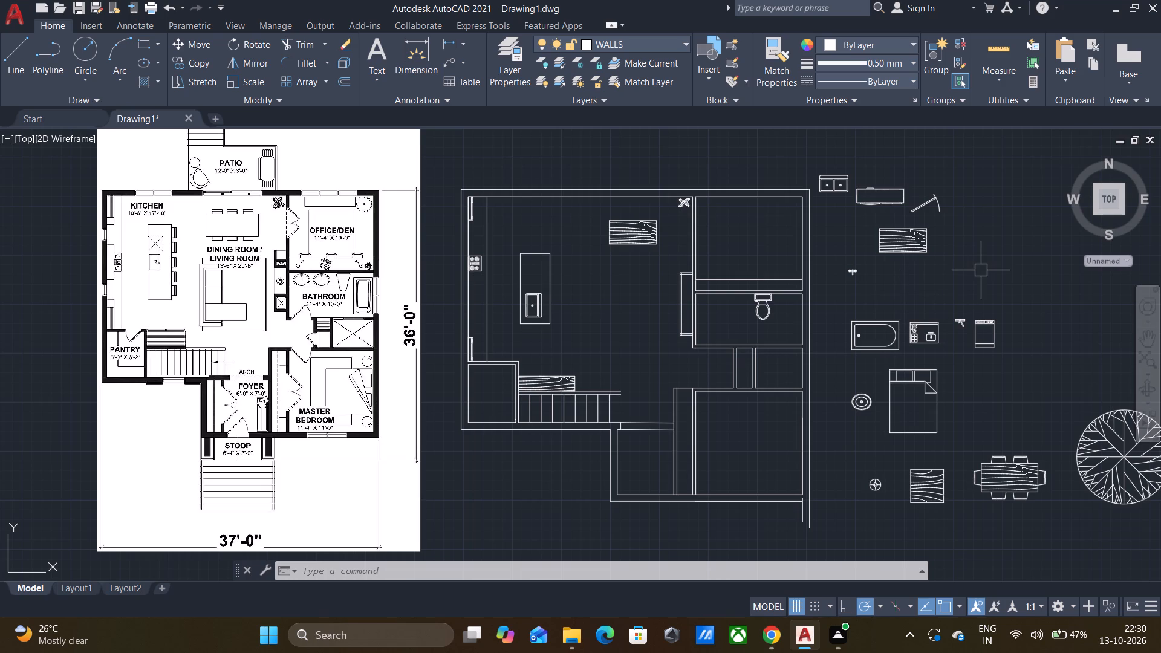
Move the bathtub block to the empty space beside the collected wood-grain table block.
scroll(981, 270, "up", 2)
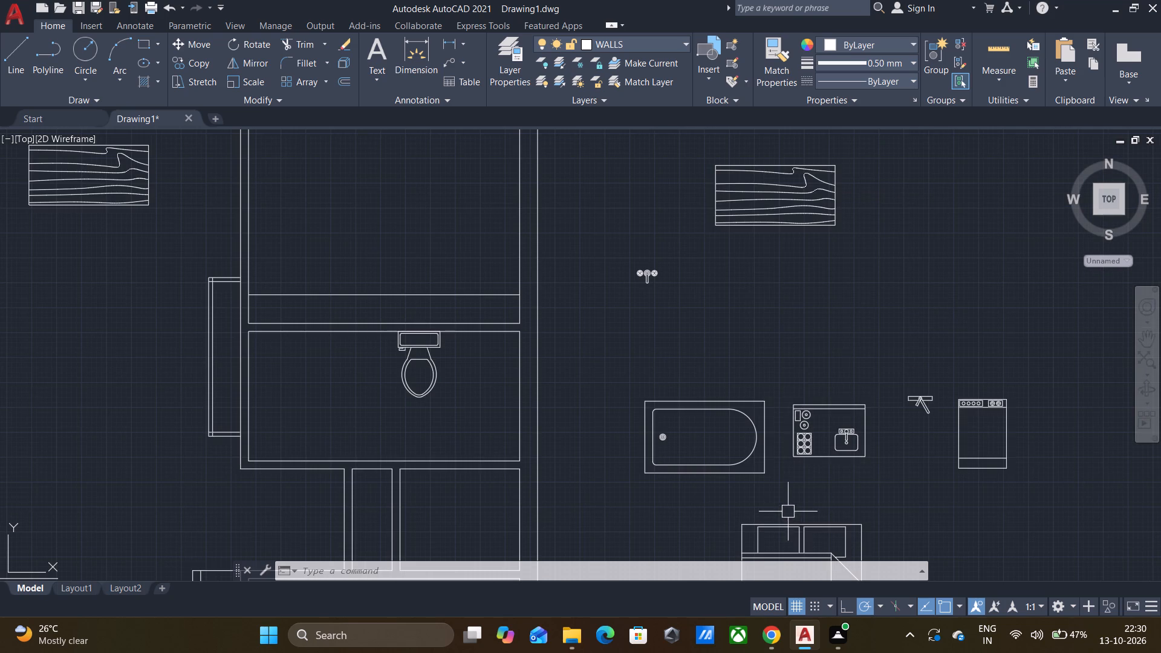
left_click(778, 501)
left_click(587, 377)
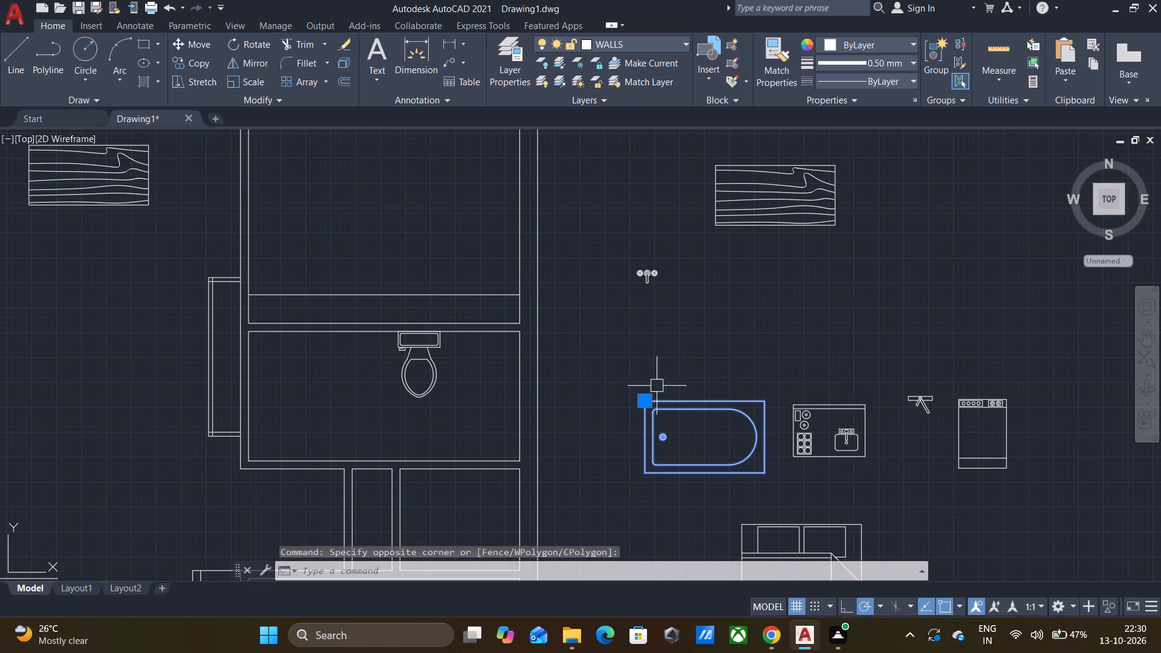
key("m")
key("Return")
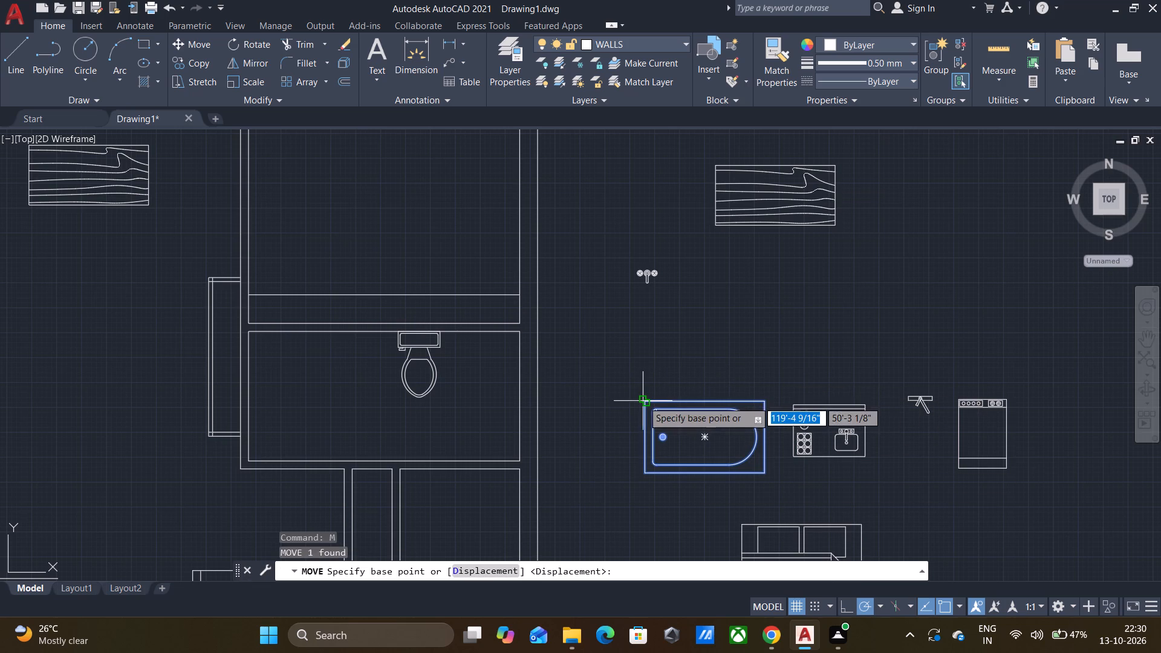
left_click_drag(642, 400, 649, 397)
left_click(941, 239)
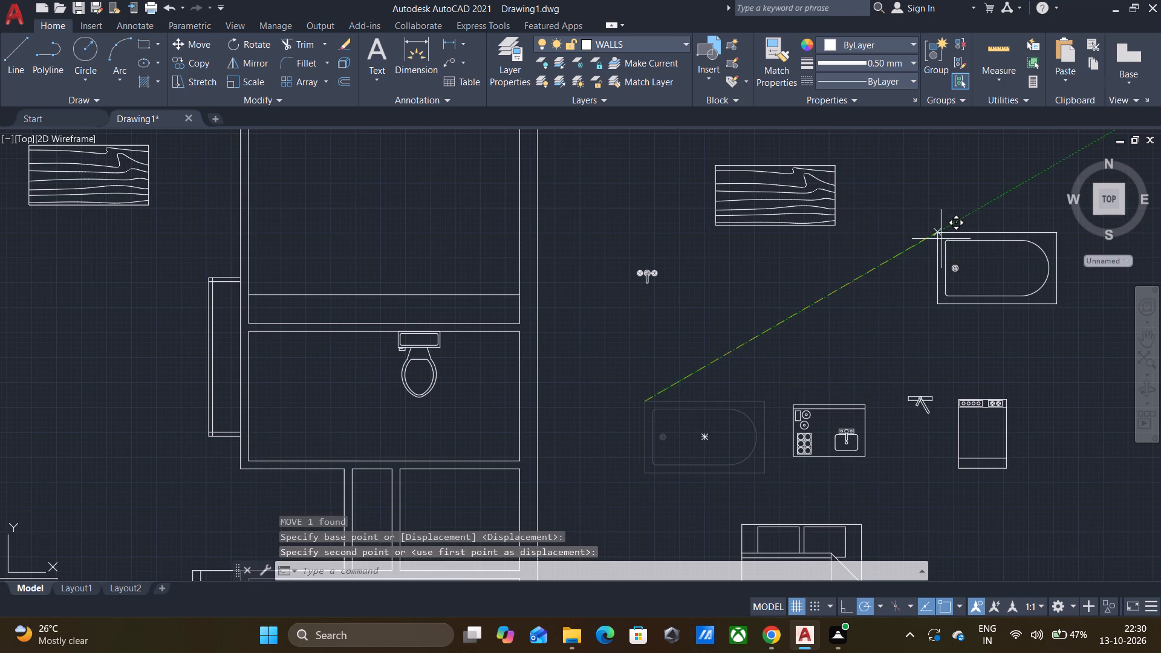
Rotate the bathtub block 90° counterclockwise about its upper-left corner so it stands vertically.
left_click(1061, 337)
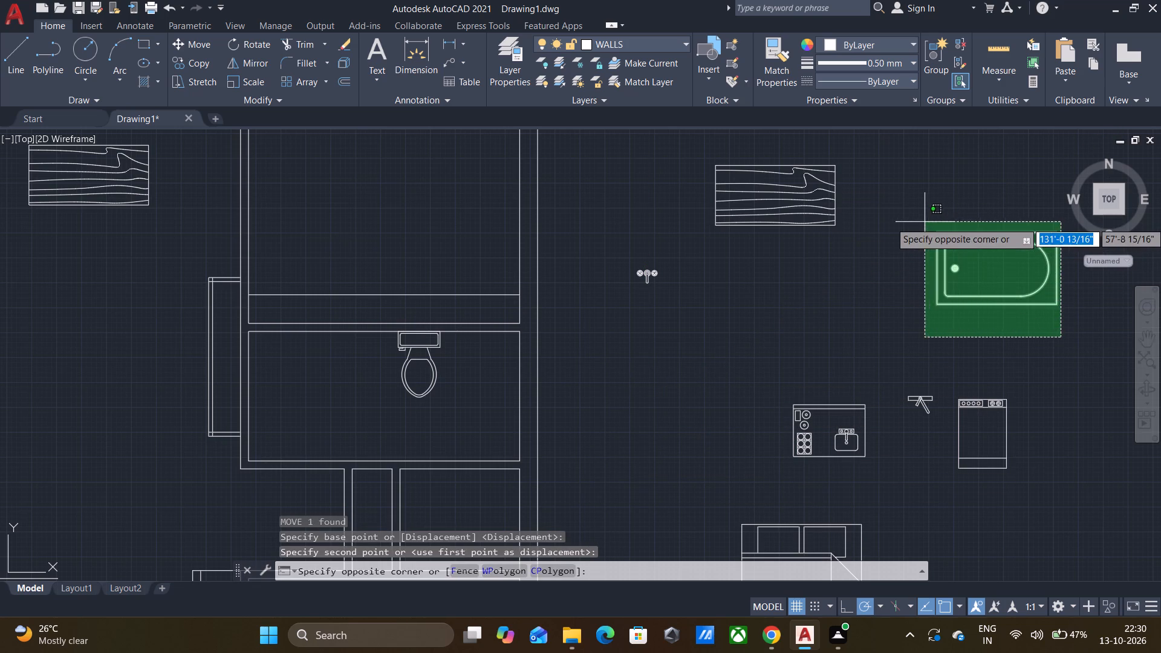
left_click(925, 222)
key("r")
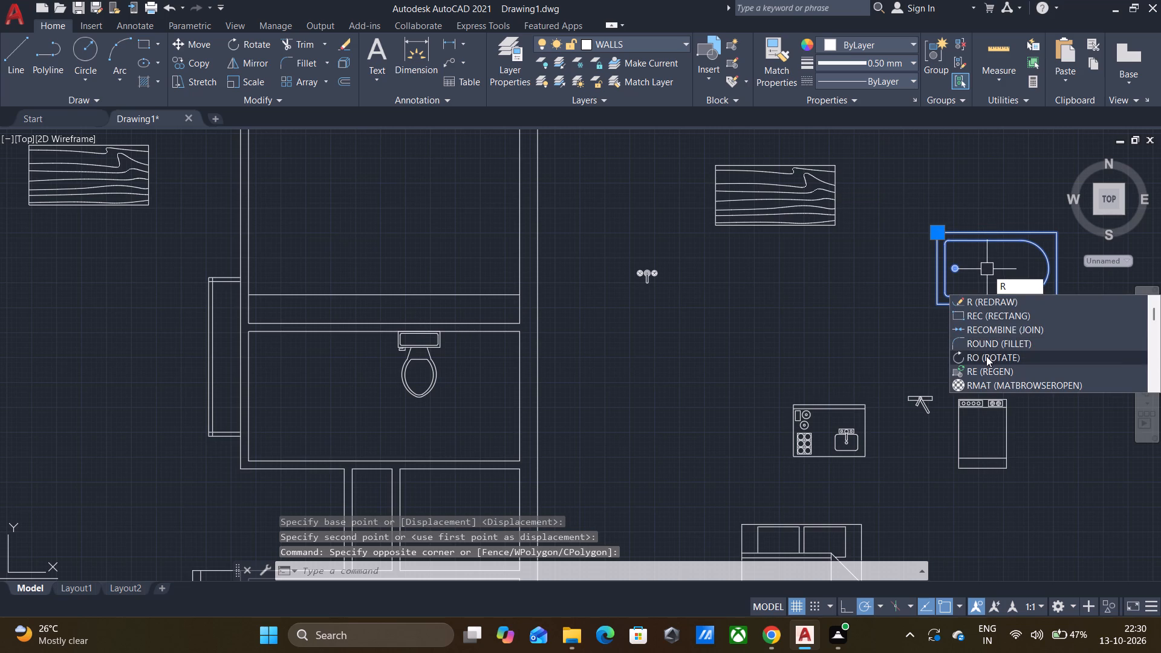
left_click(986, 356)
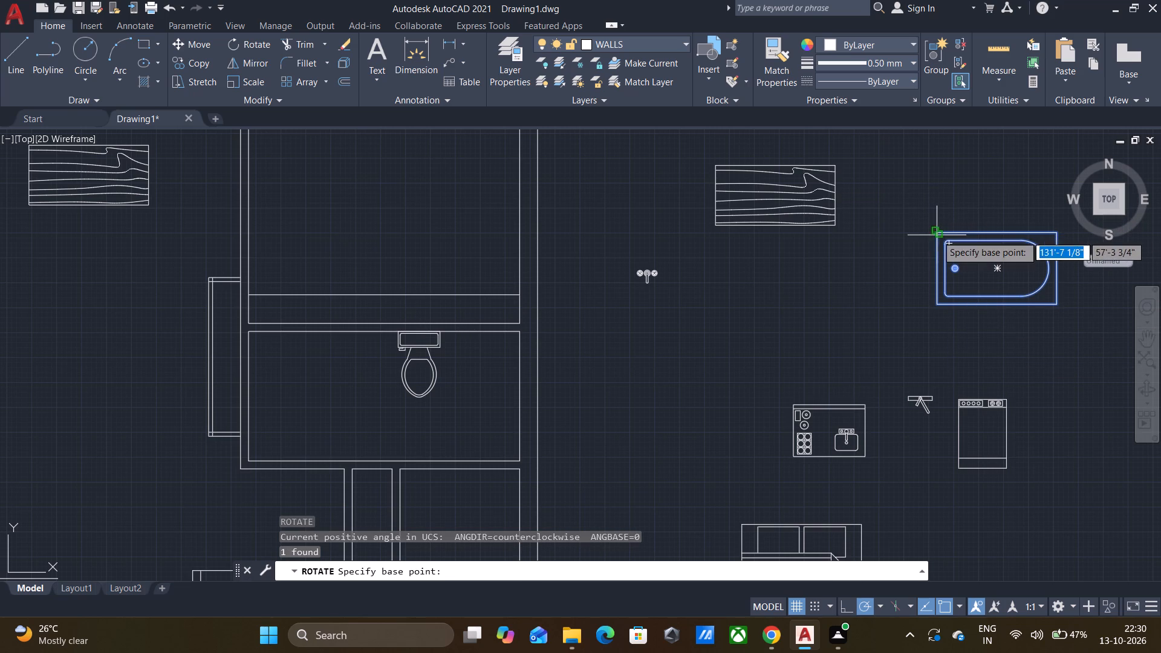
left_click(937, 235)
left_click(935, 159)
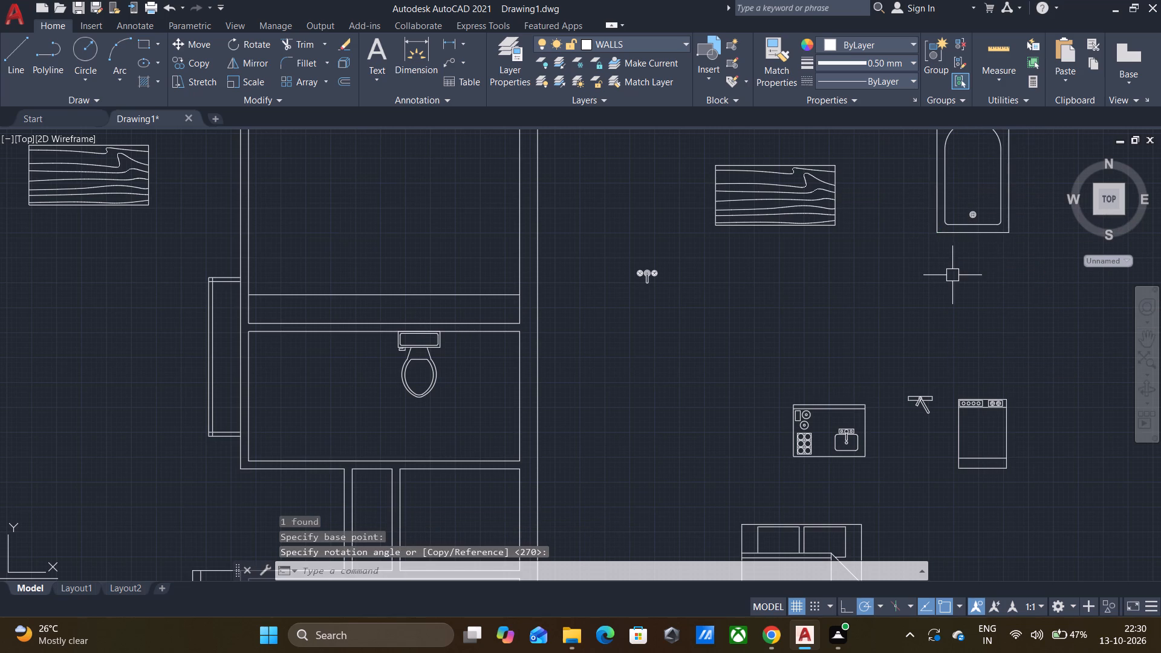
Move the bathtub by its lower-right corner into the bathroom's inner lower-right corner, beside the toilet.
scroll(960, 275, "down", 2)
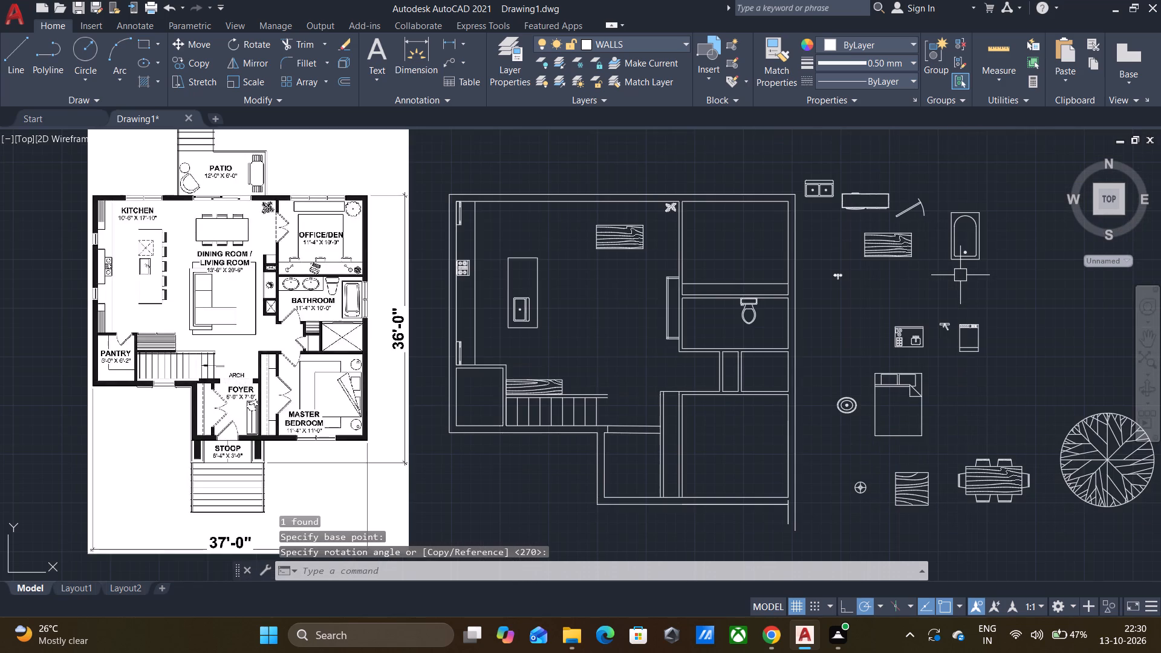
left_click(1013, 271)
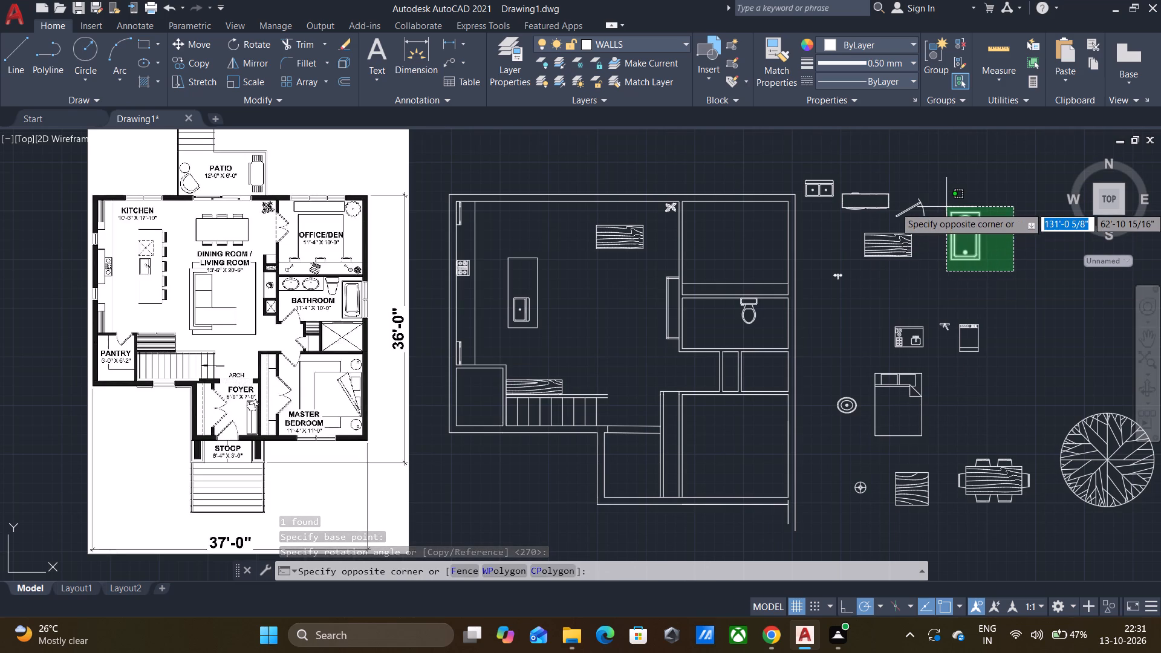
left_click(946, 207)
key("m")
key("Return")
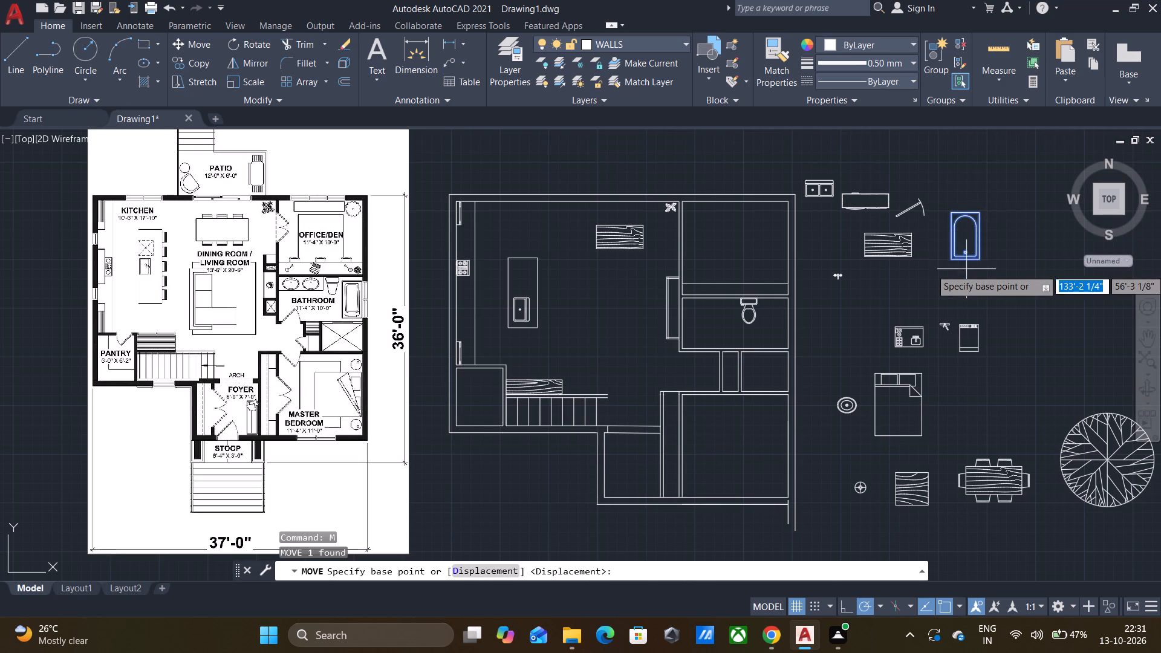
scroll(987, 261, "up", 3)
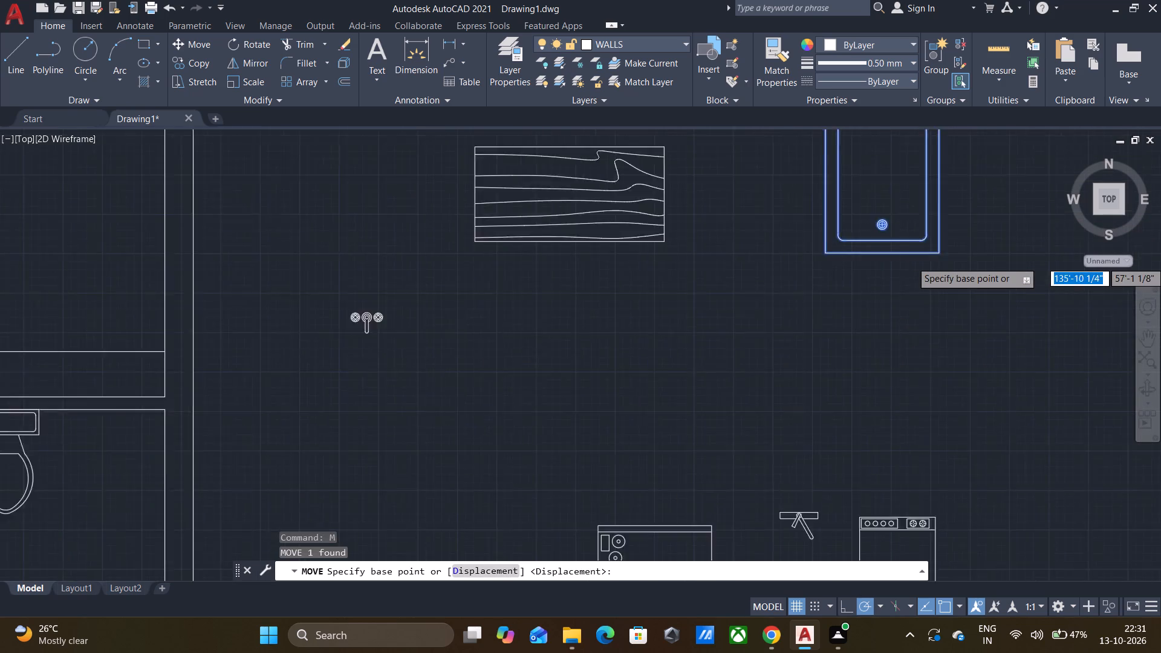
scroll(987, 261, "up", 1)
left_click(906, 252)
scroll(913, 261, "down", 3)
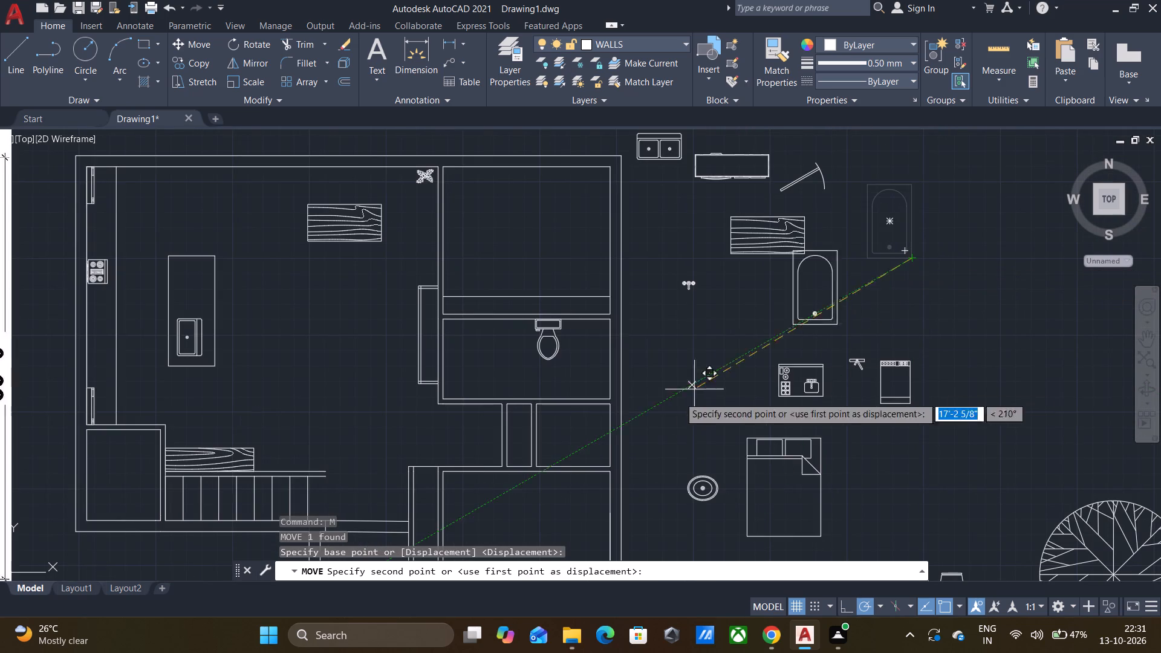
scroll(601, 392, "up", 1)
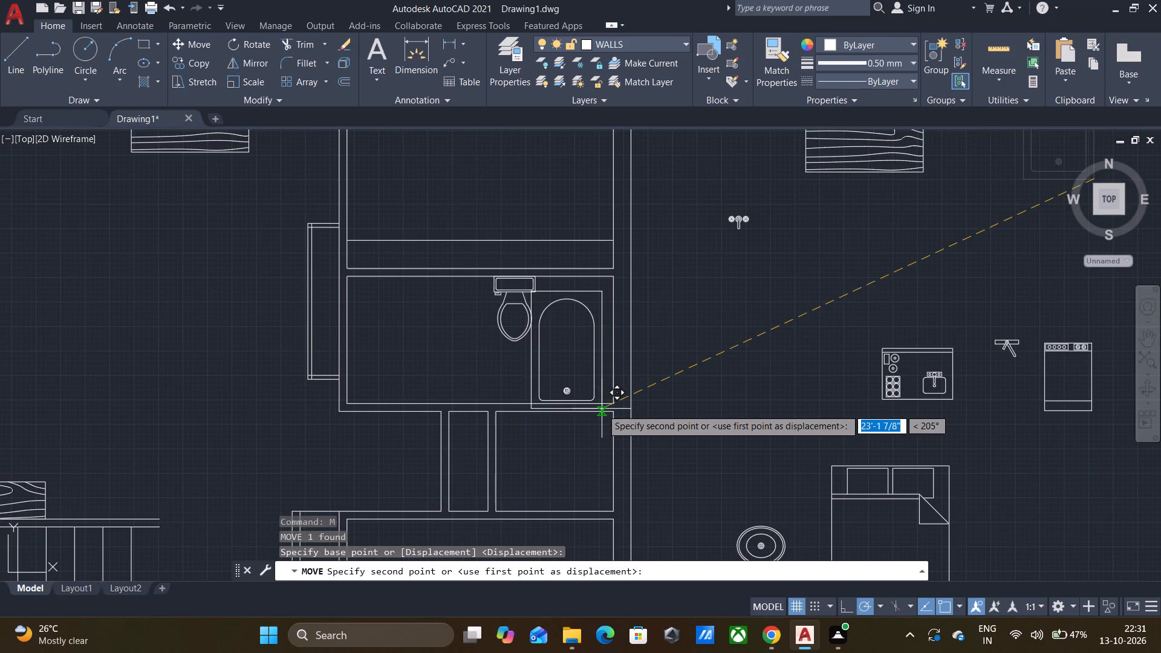
left_click(617, 403)
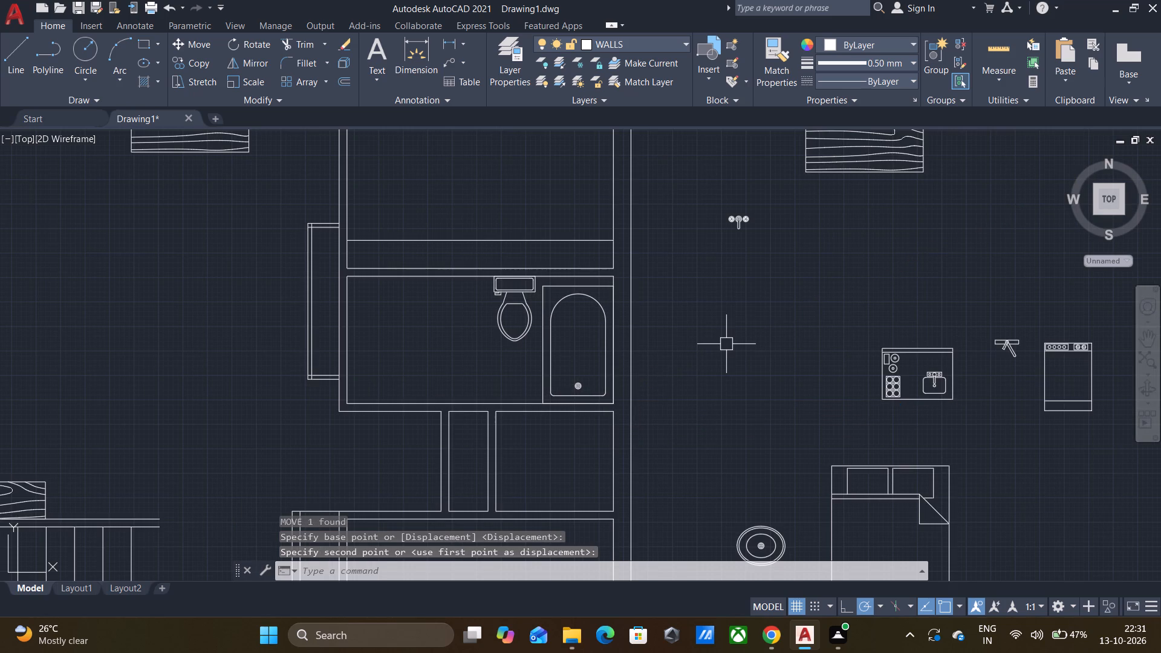
Move the wood-grain table from the dining area out to the empty space beyond the collected blocks.
key("Escape")
scroll(721, 341, "down", 2)
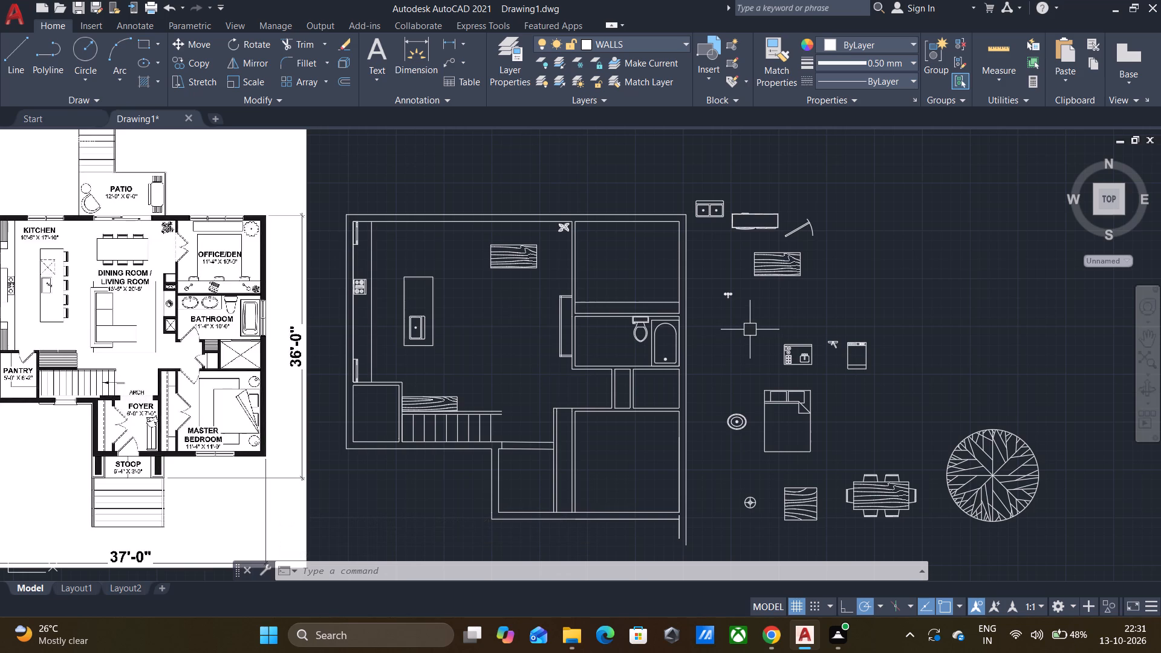
middle_click_drag(752, 329, 758, 313)
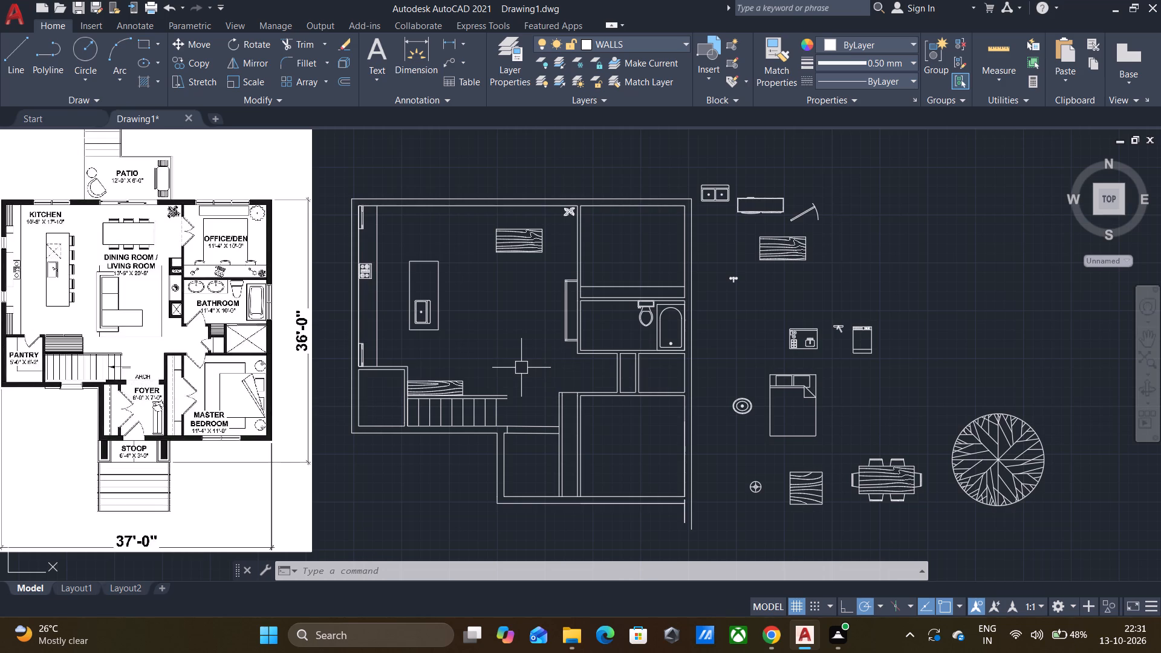
left_click(817, 450)
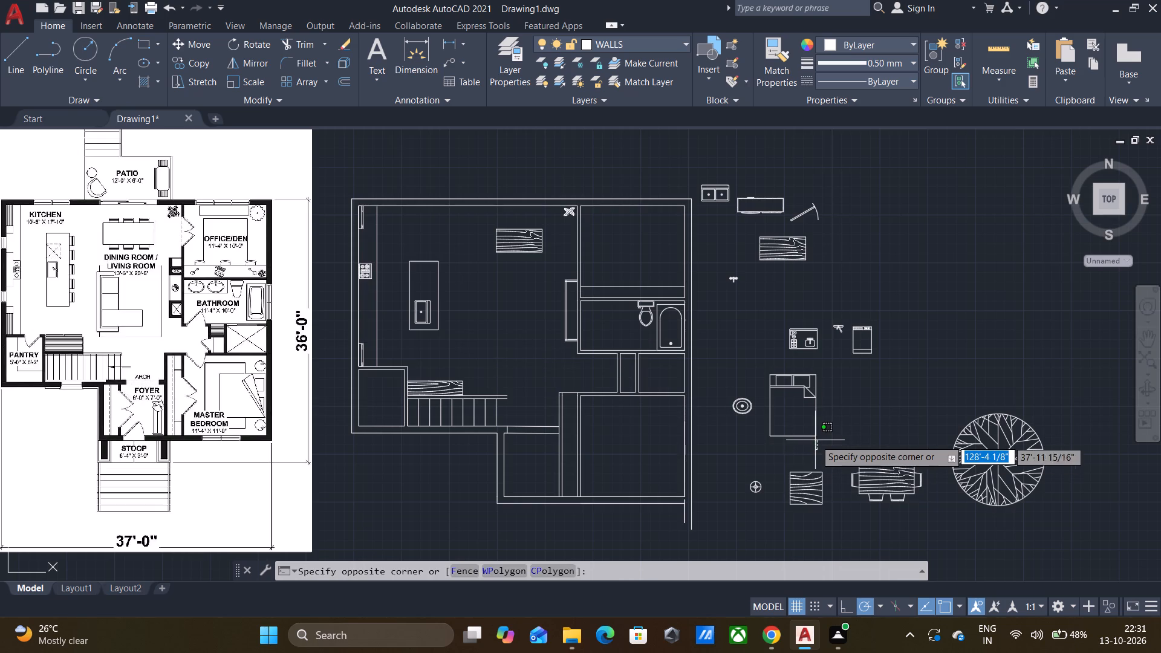
key("Escape")
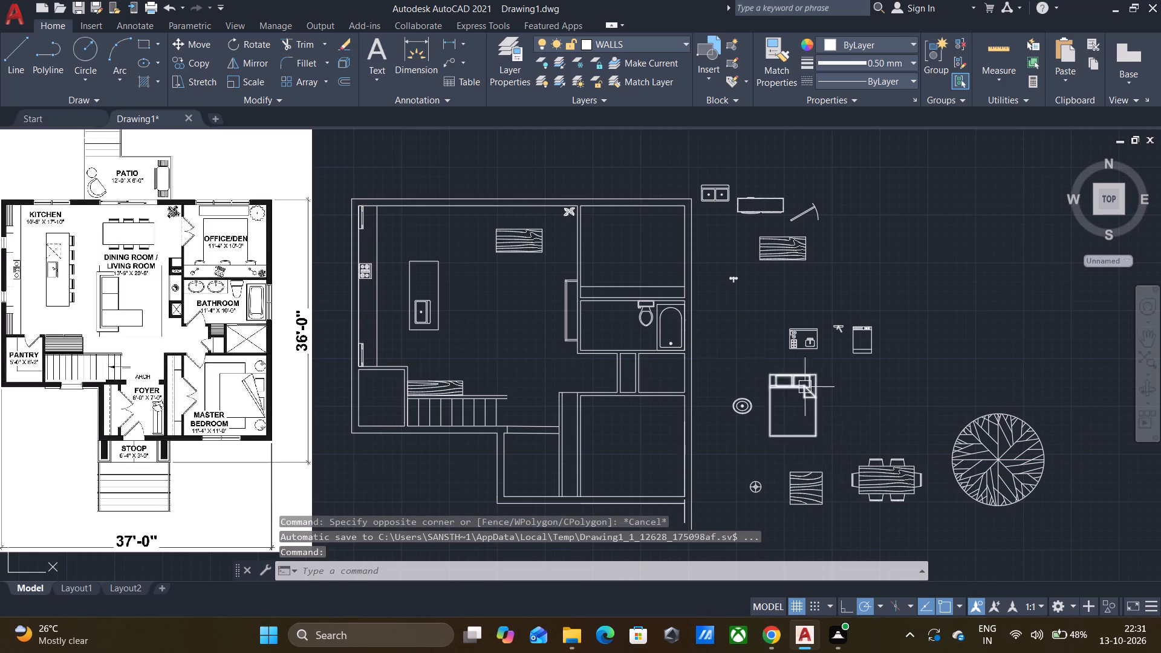
left_click(547, 262)
left_click(490, 224)
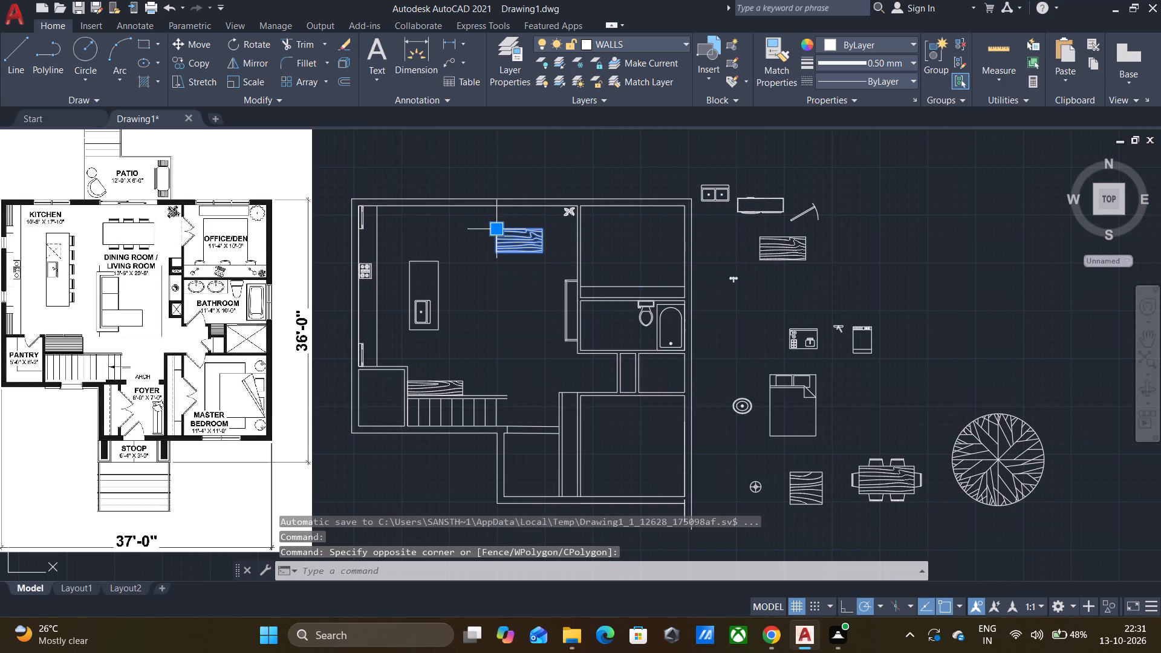
key("m")
key("Return")
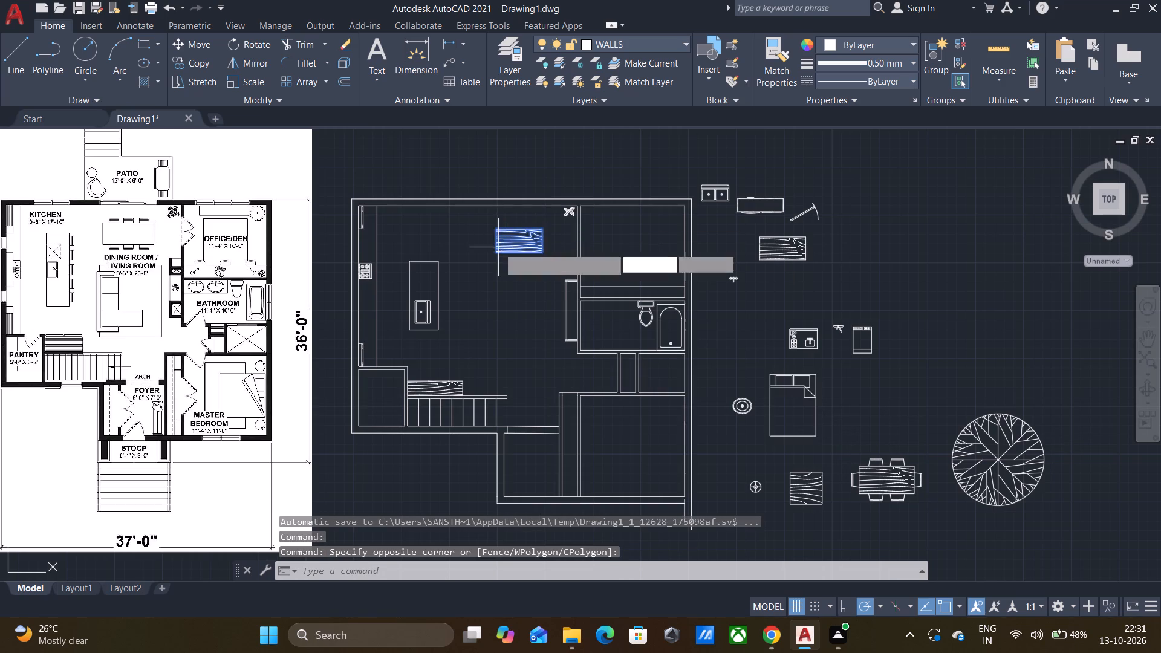
left_click(495, 248)
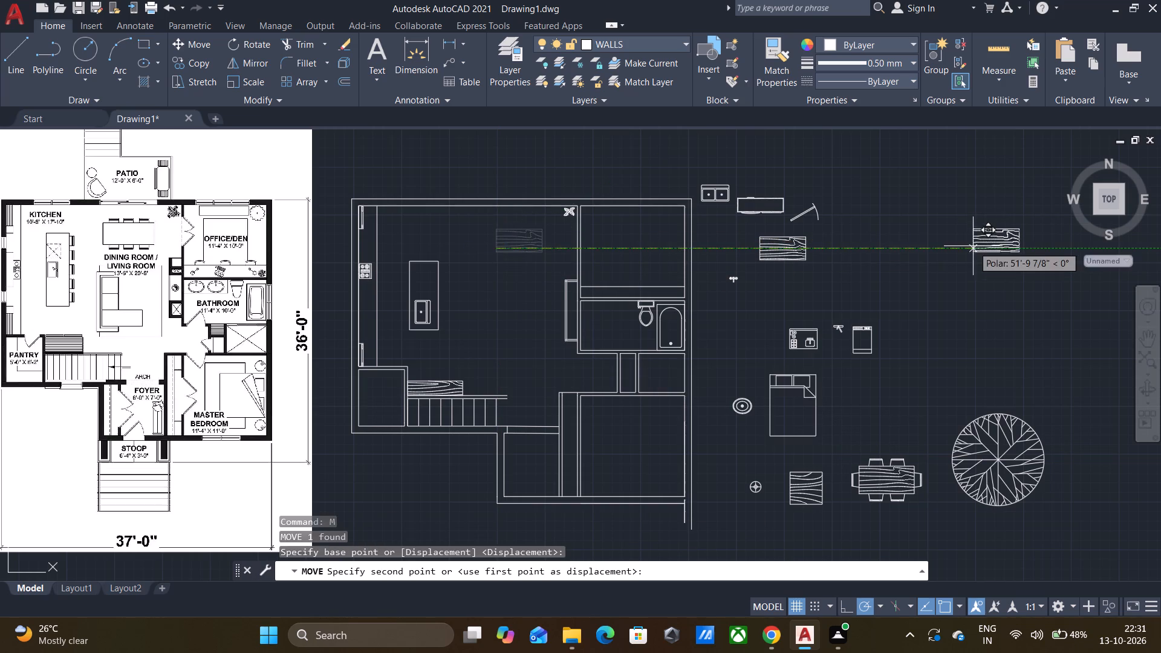
left_click(973, 246)
key("Escape")
Move the dining table with chairs, by its tabletop's upper-left corner, into the dining area beside the kitchen island.
left_click_drag(937, 516, 929, 515)
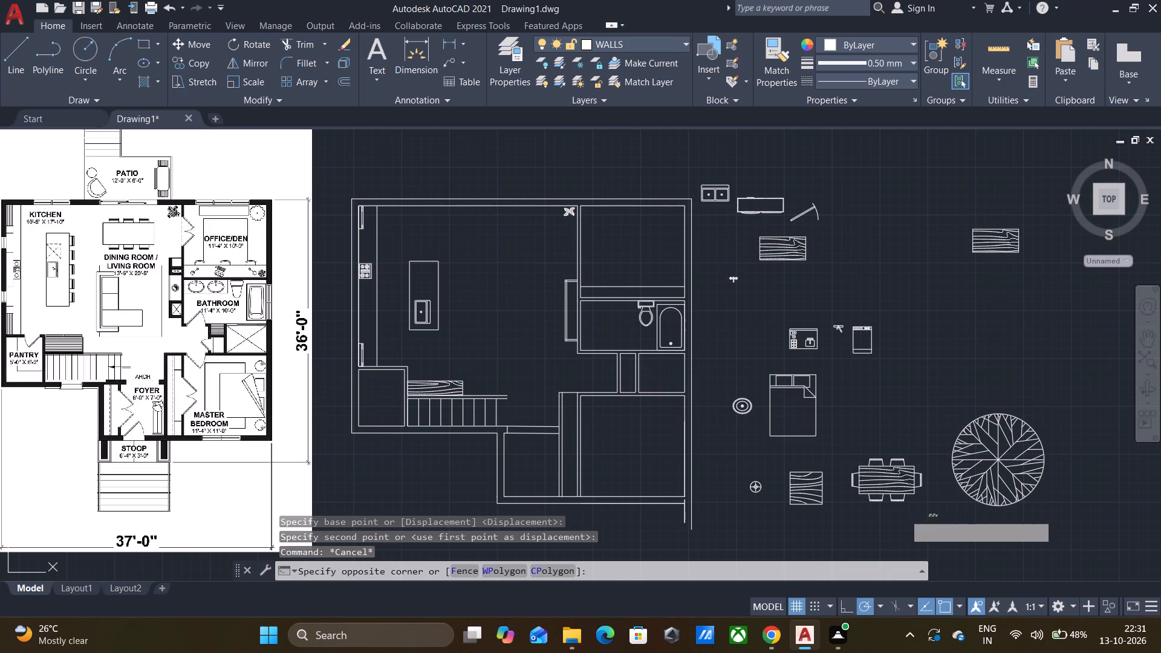
left_click(845, 453)
key("m")
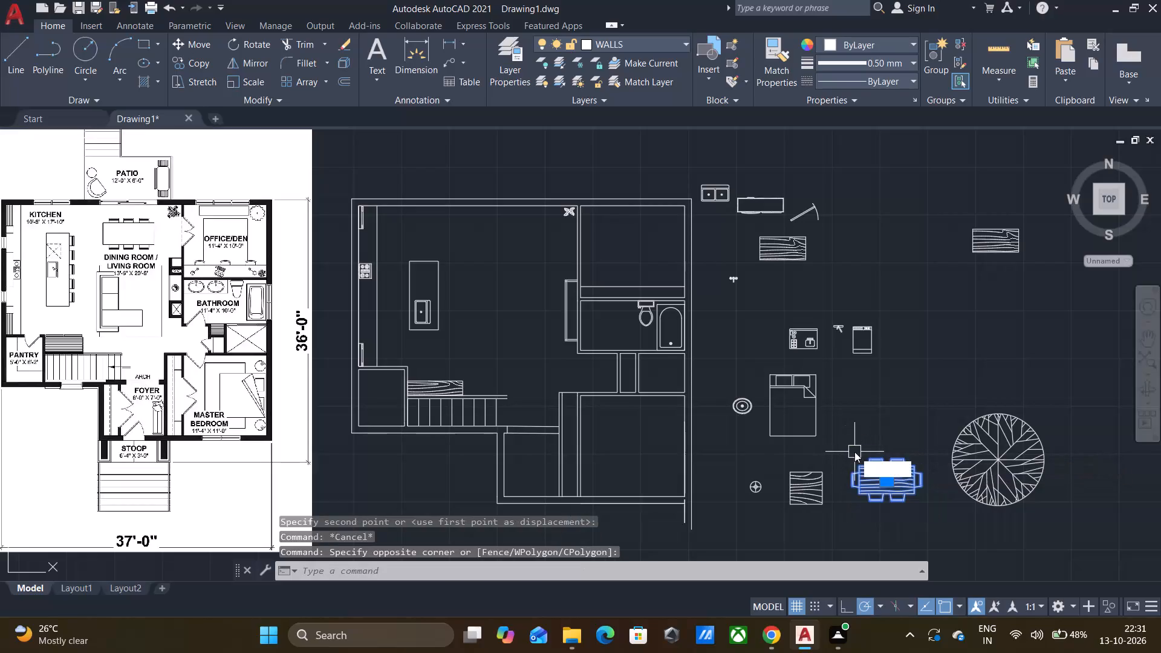
key("Return")
scroll(847, 467, "up", 2)
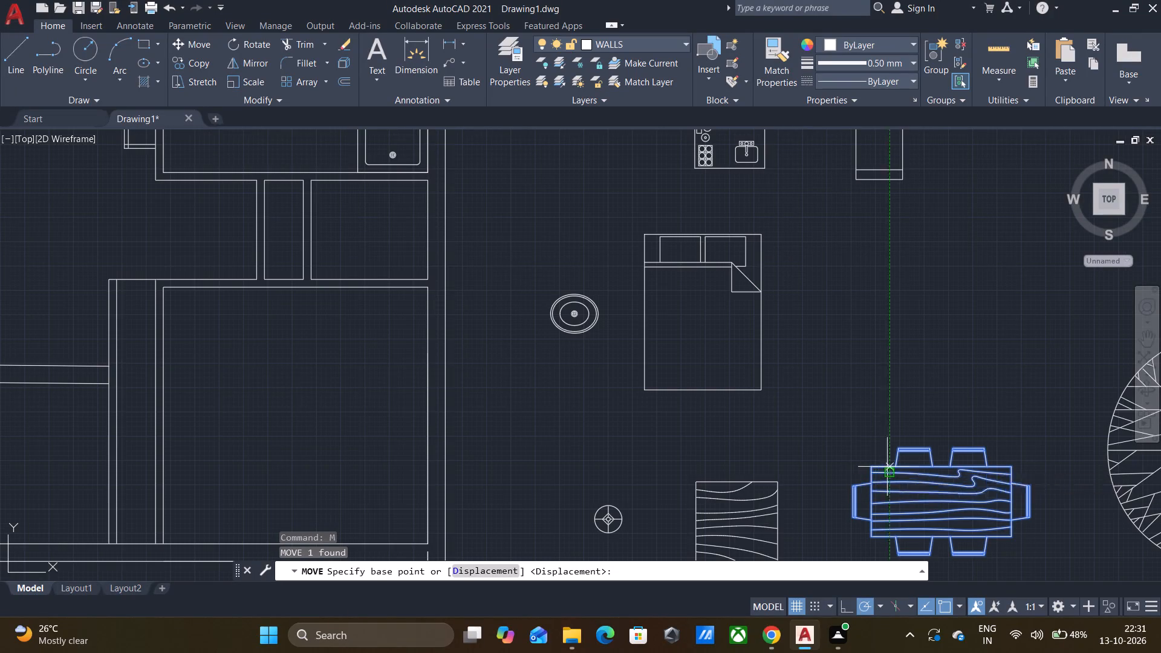
left_click(873, 464)
scroll(873, 397, "down", 3)
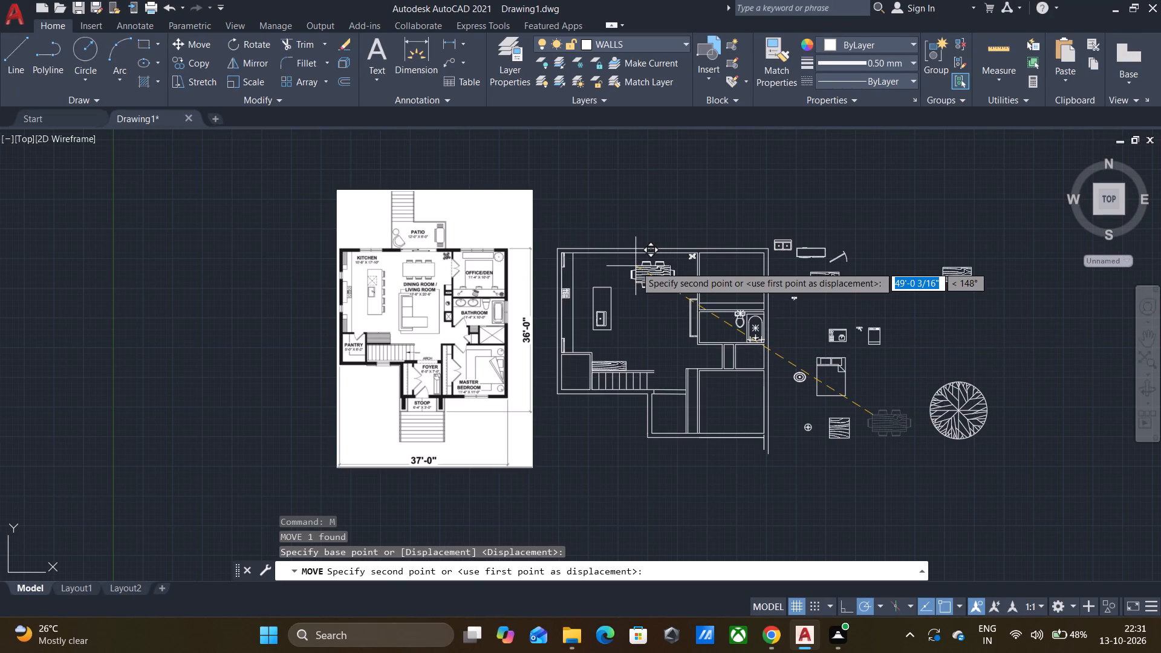
left_click(636, 266)
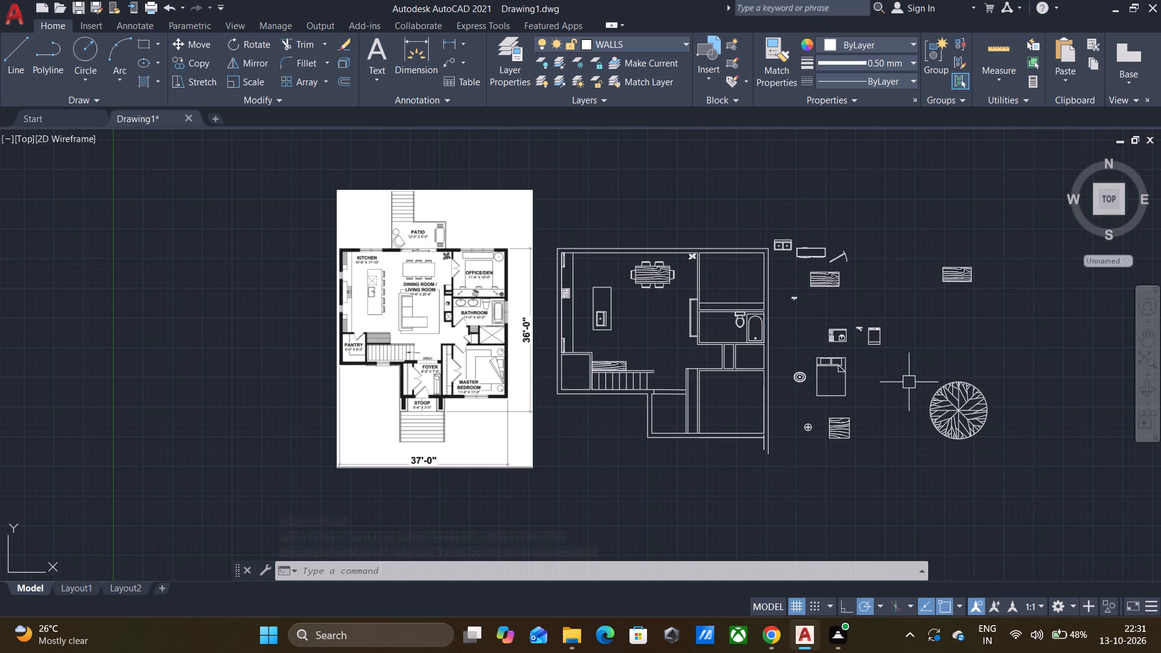
Move the double bed block by its lower-right corner to the empty space below the tree block.
scroll(865, 393, "up", 1)
left_click(865, 415)
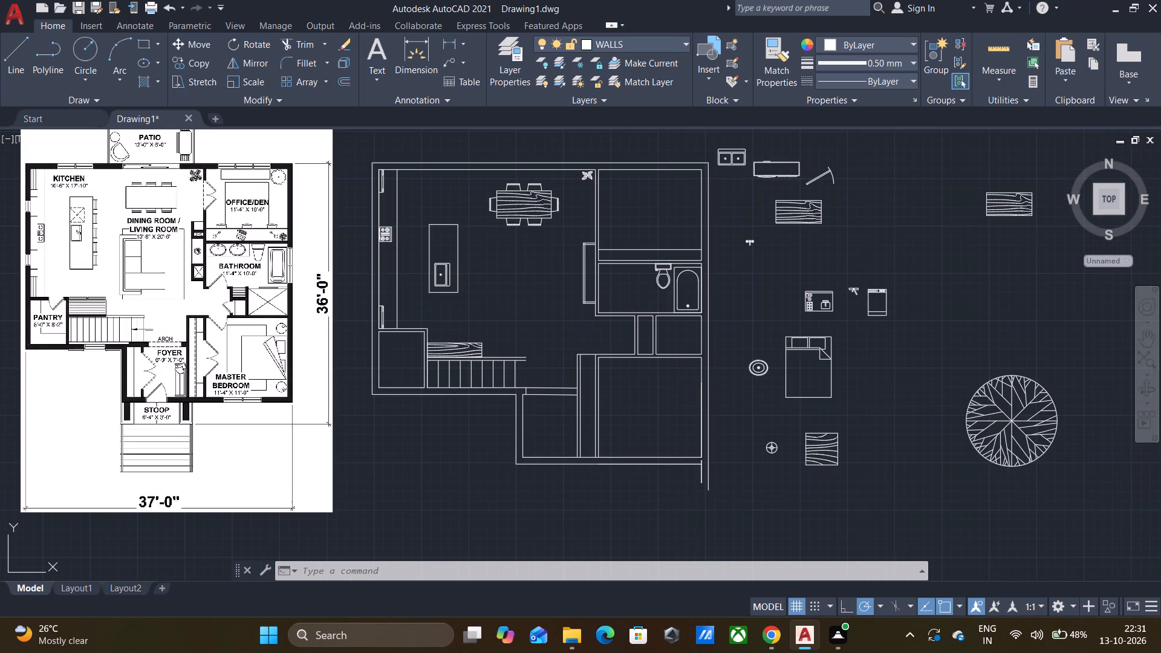
left_click(781, 334)
key("m")
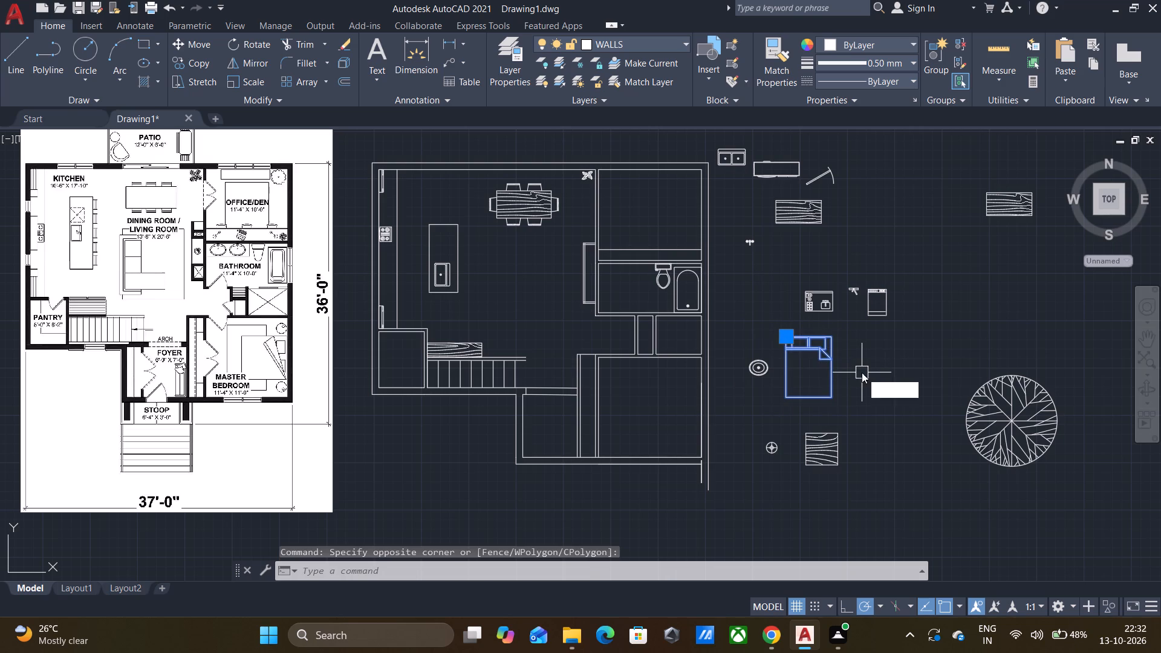
key("Return")
left_click_drag(831, 400, 837, 403)
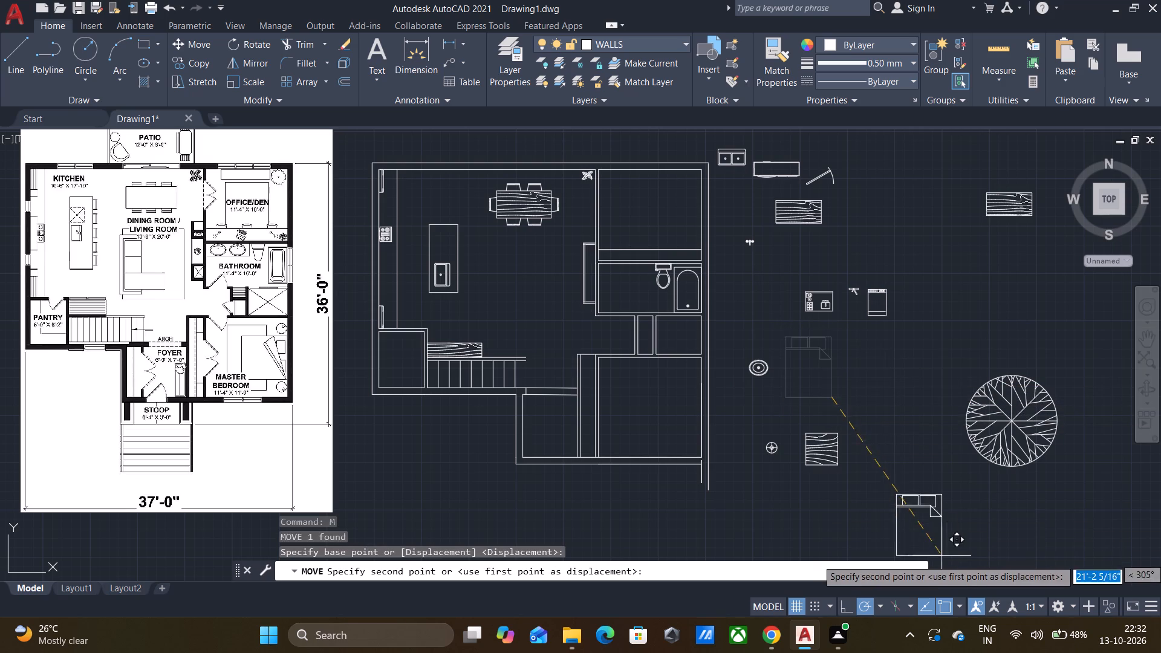
left_click(955, 538)
Rotate the bed block 90° clockwise about its lower-left corner so the pillows face the plan's right side.
left_click(899, 465)
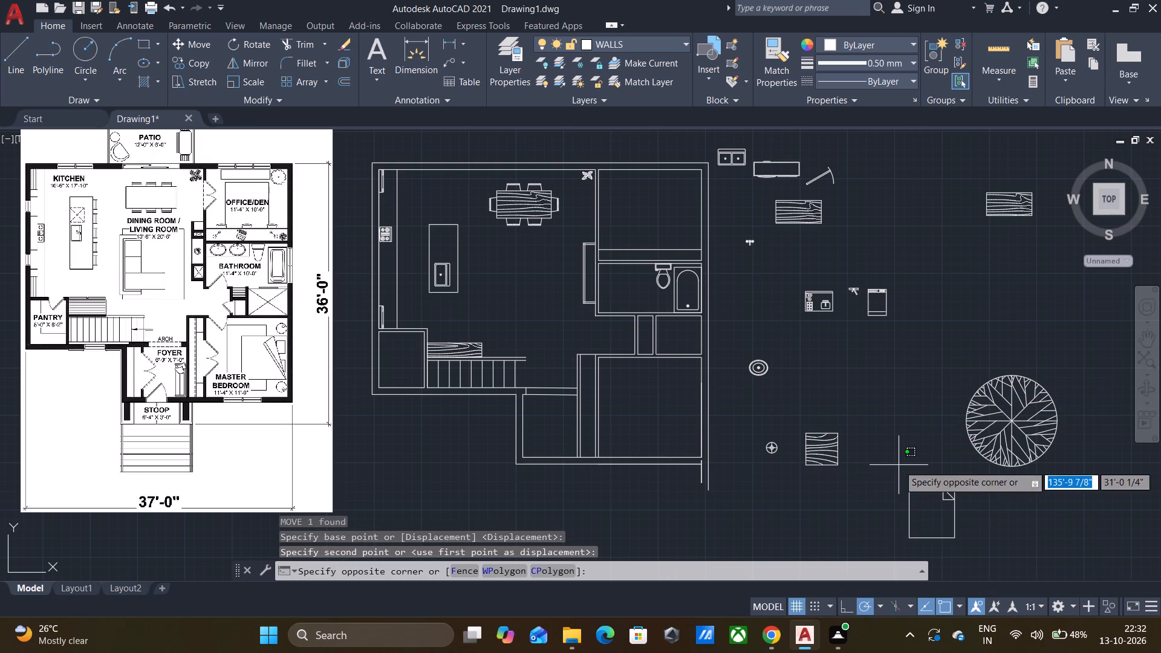
left_click(977, 536)
left_click_drag(963, 556, 960, 549)
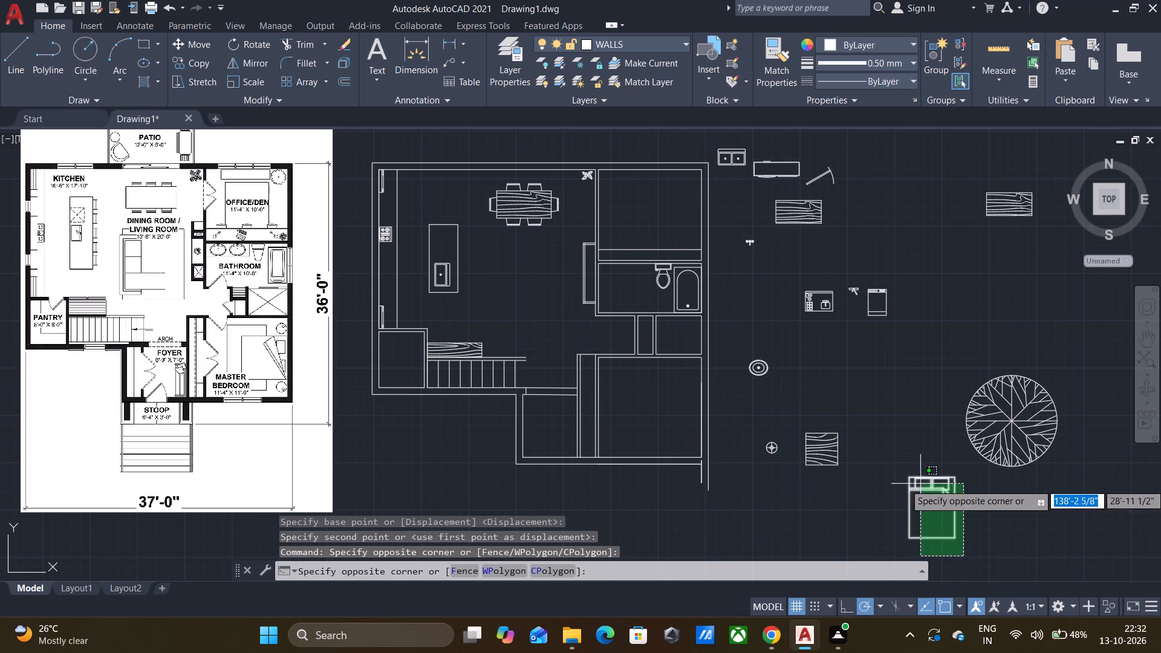
left_click(904, 471)
key("r")
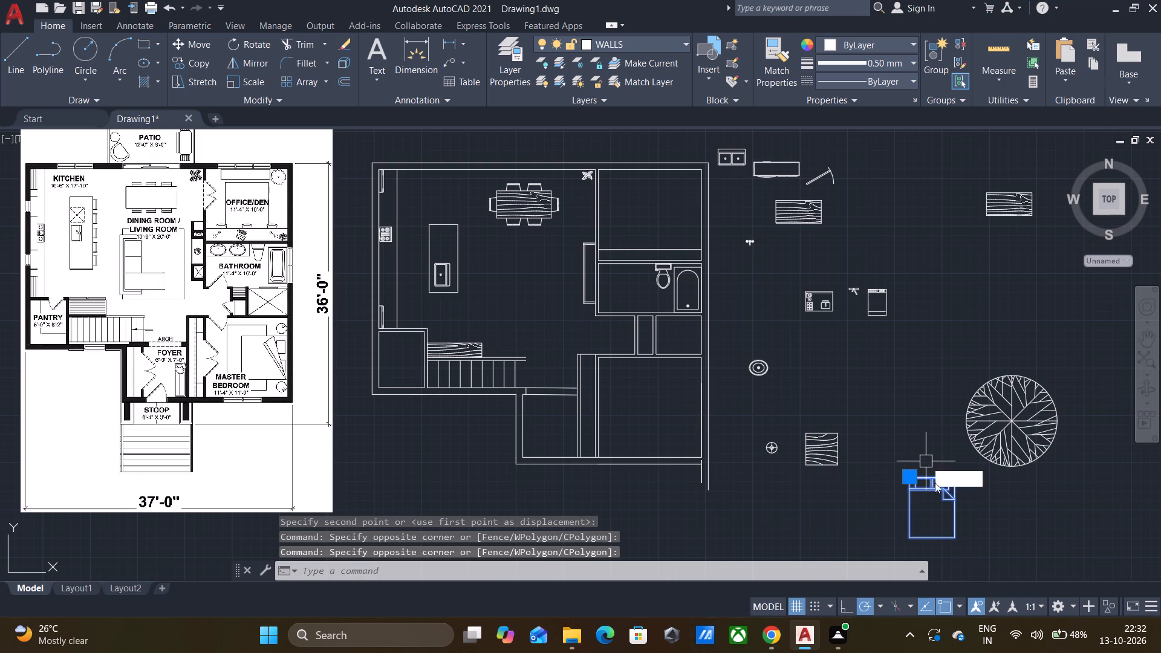
left_click(975, 548)
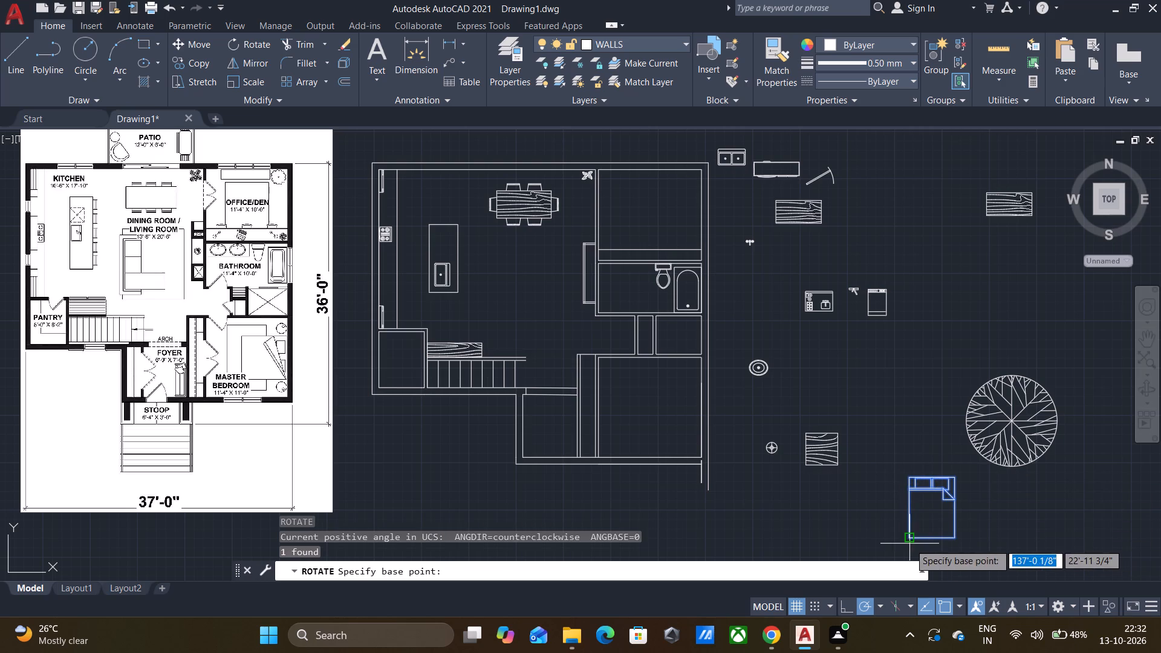
left_click(909, 541)
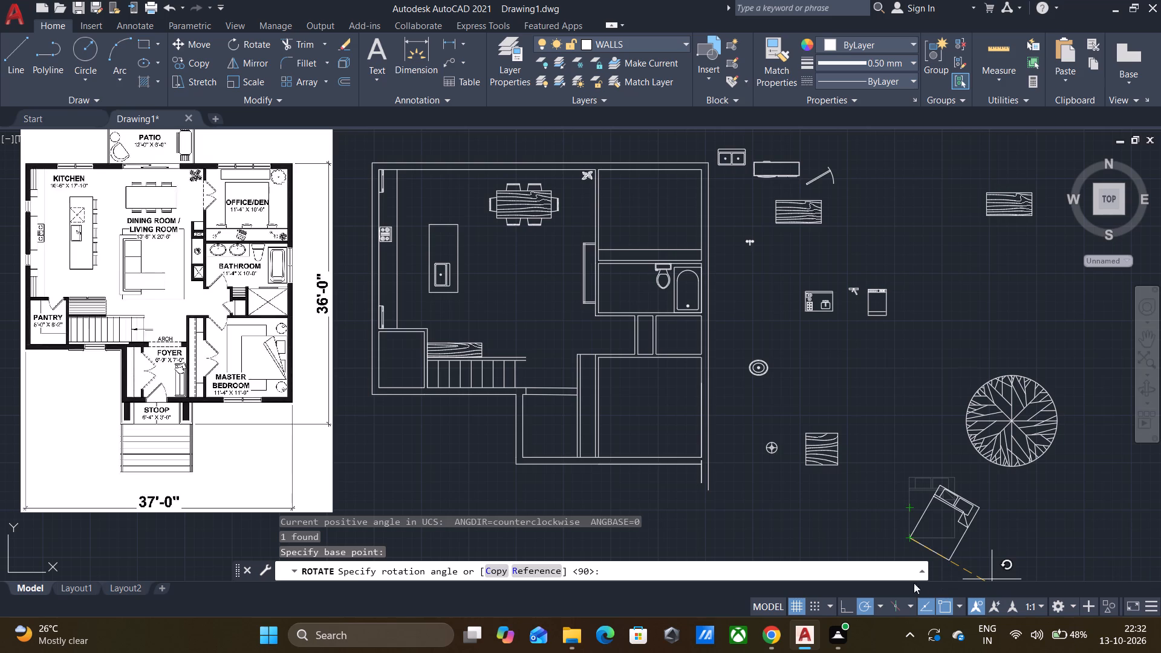
left_click(912, 551)
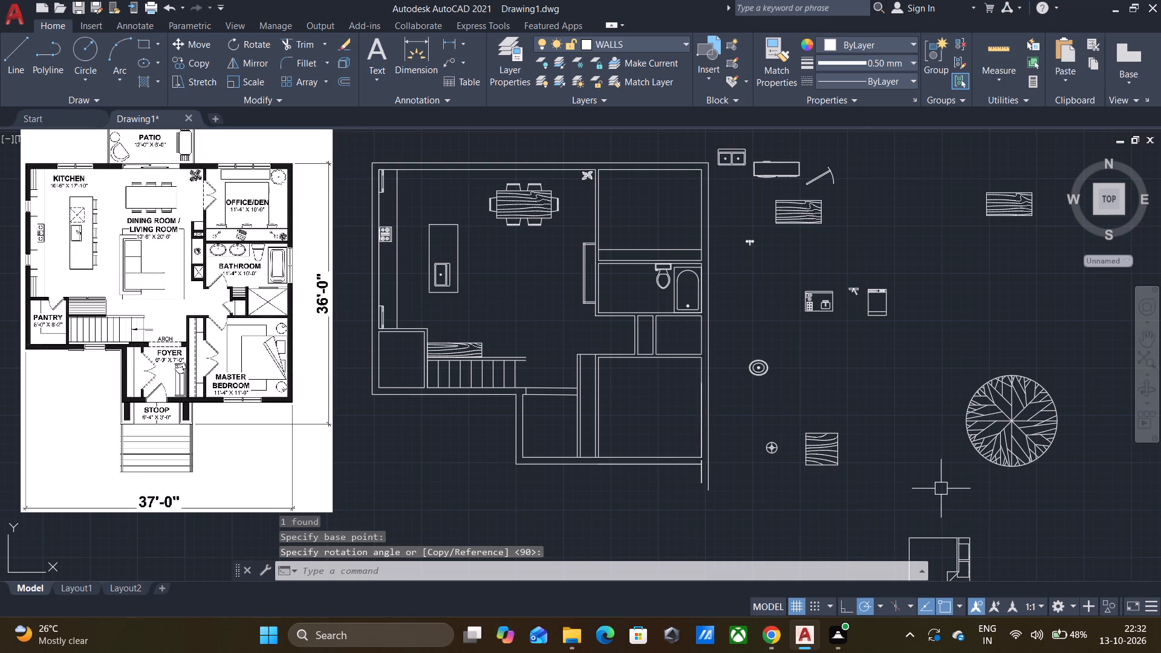
Move the bed by its upper-right corner into the master bedroom, with the pillows against the right-hand wall.
middle_click_drag(941, 489, 945, 398)
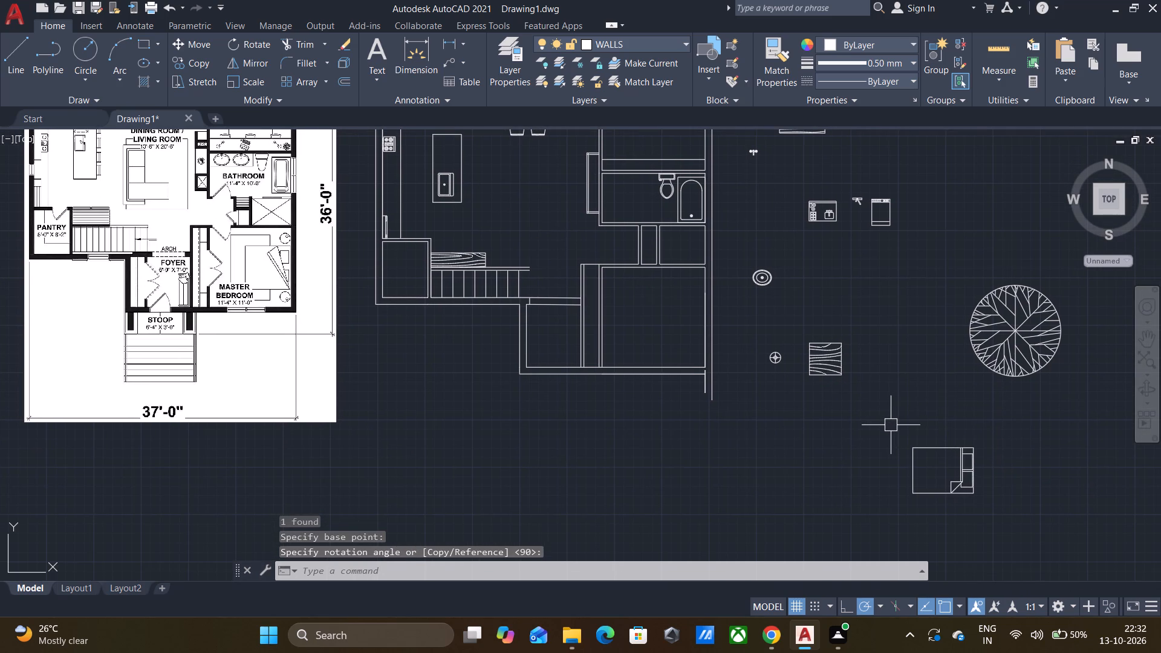
left_click(891, 425)
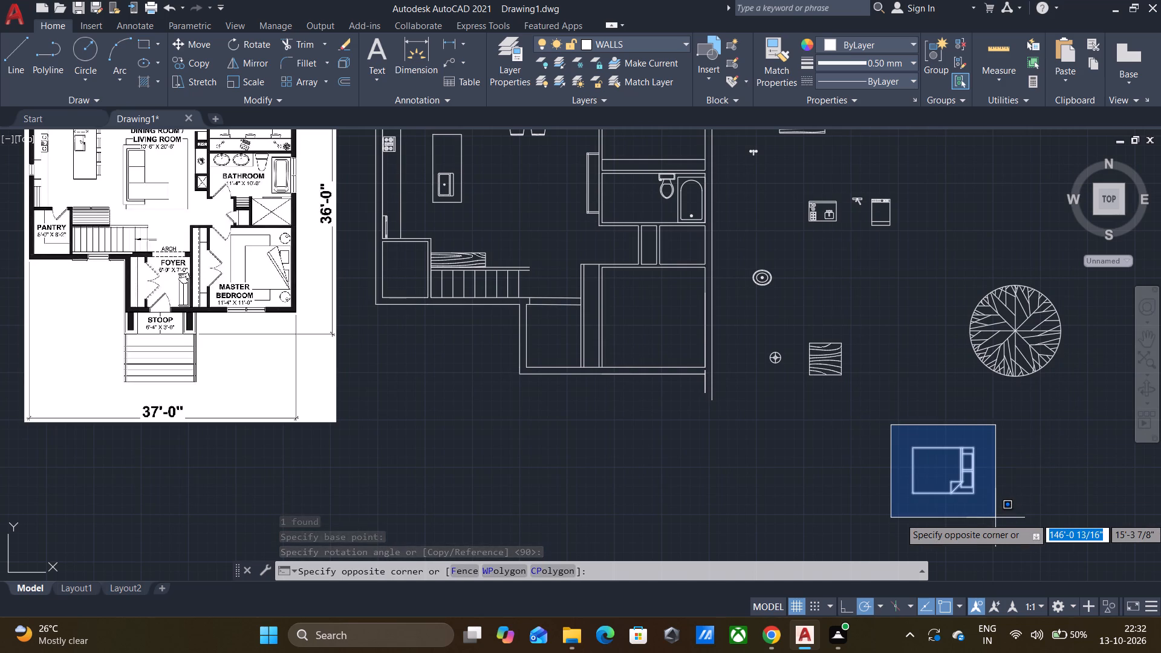
left_click(995, 518)
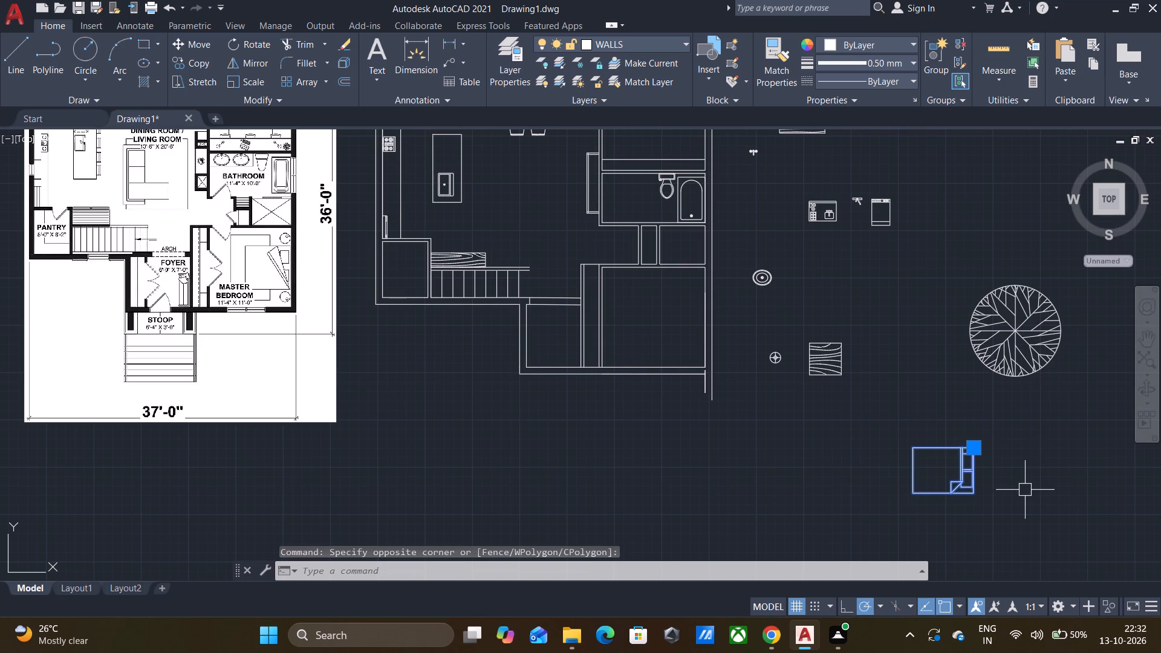
key("m")
key("Return")
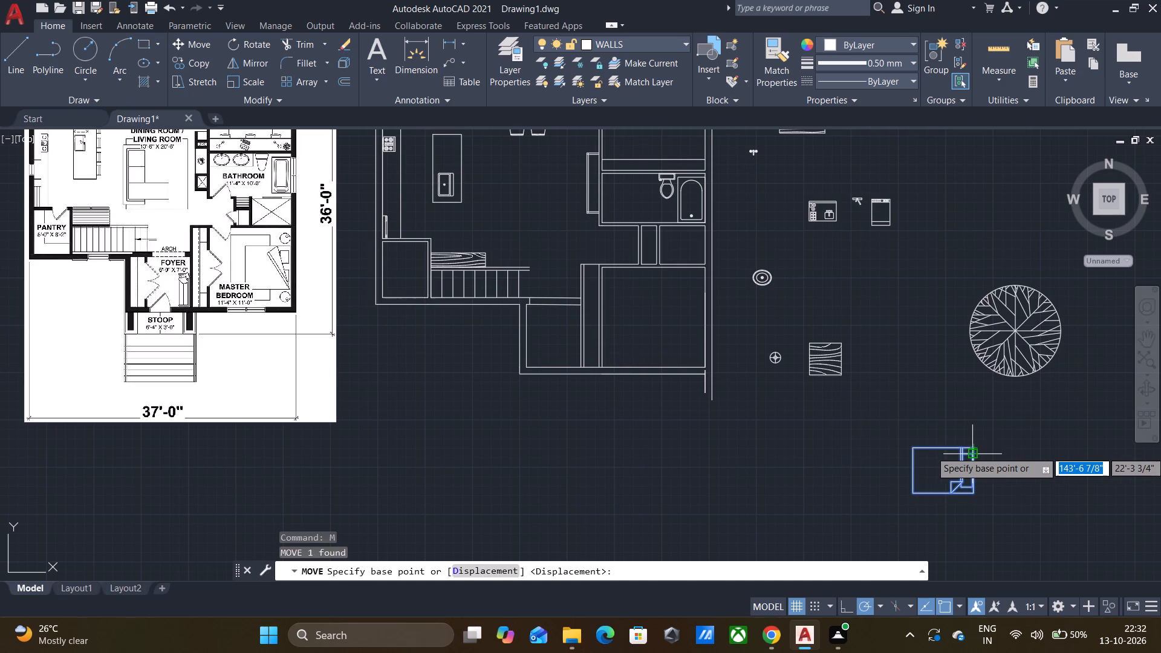
scroll(974, 451, "up", 4)
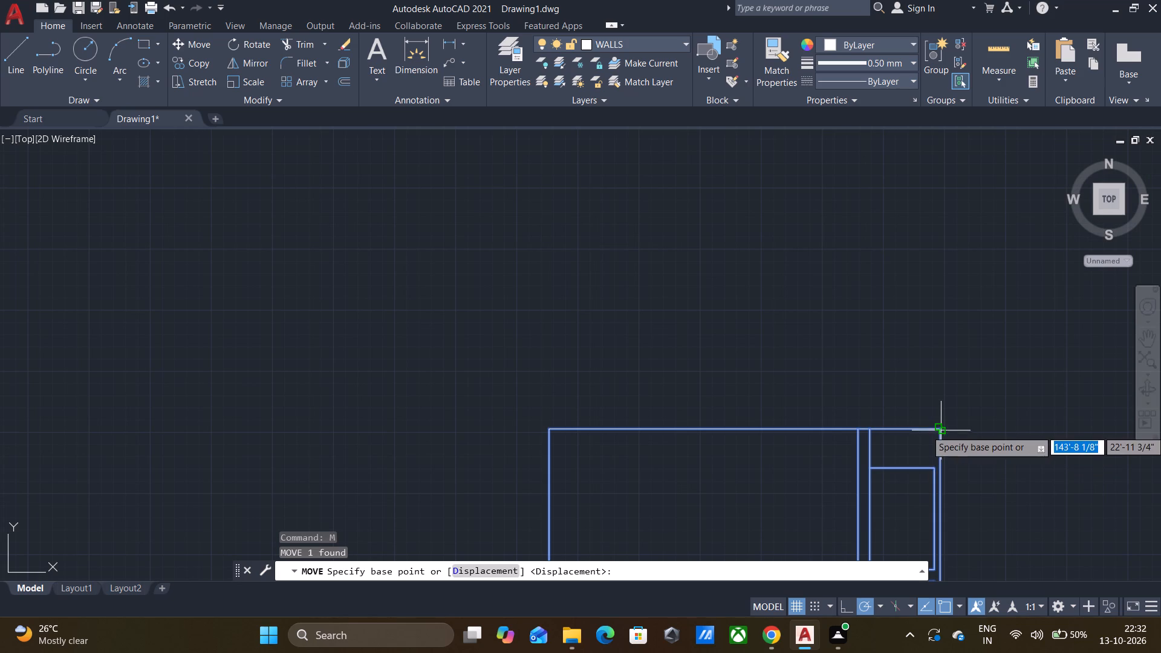
left_click(941, 429)
scroll(912, 346, "down", 3)
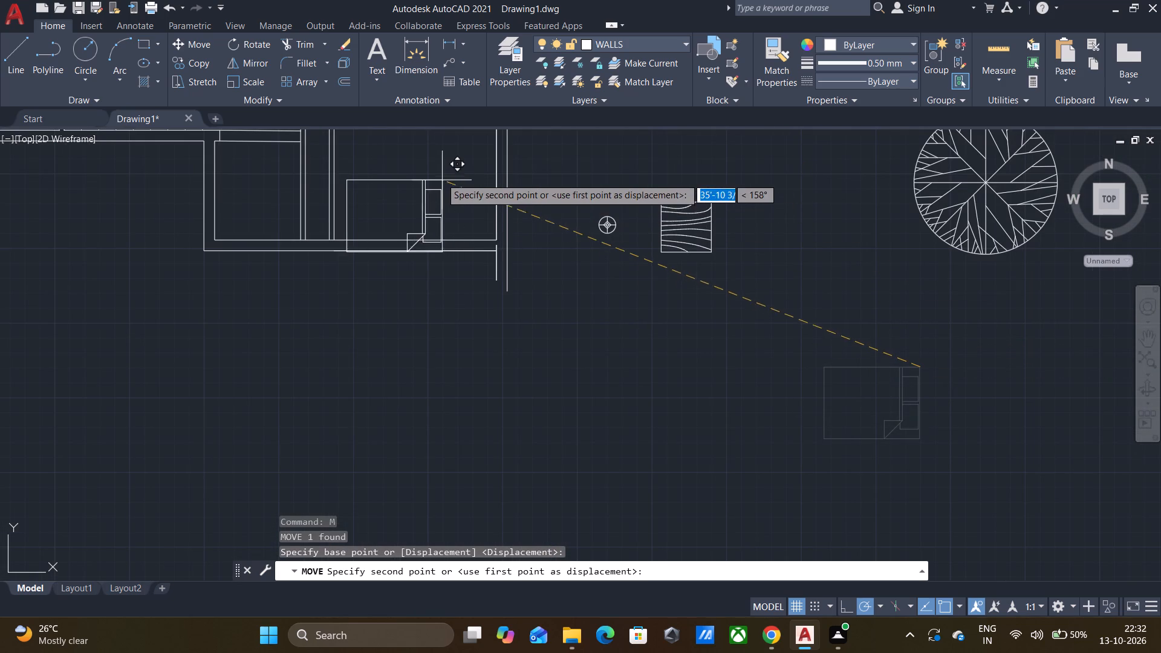
middle_click_drag(463, 169, 499, 292)
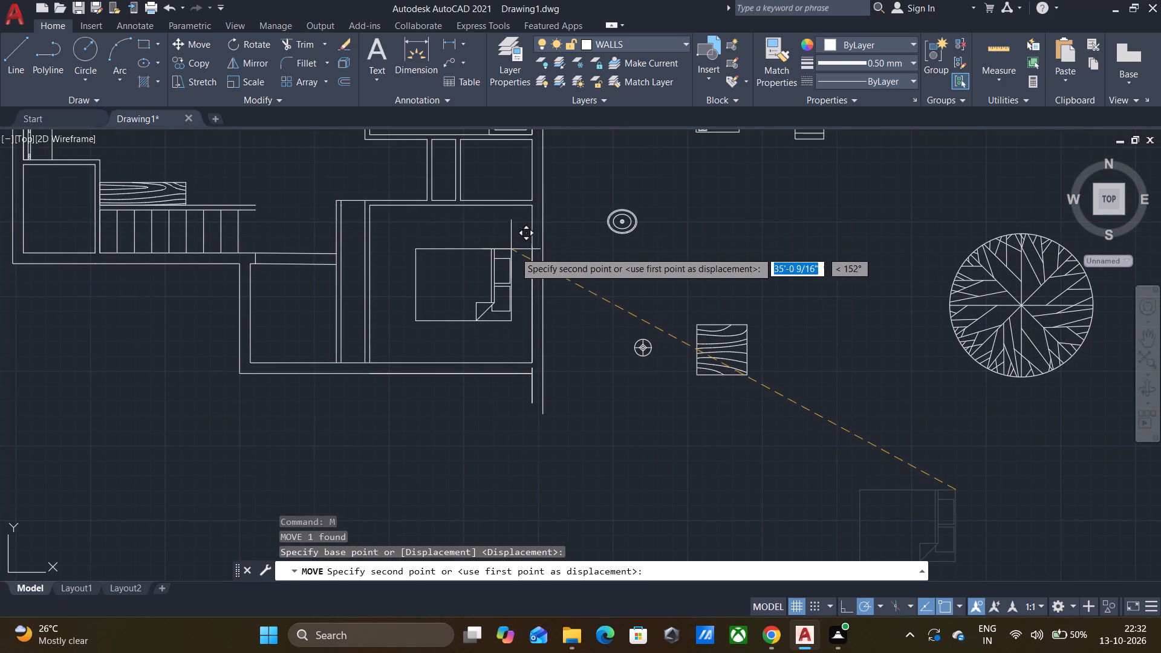
left_click(527, 251)
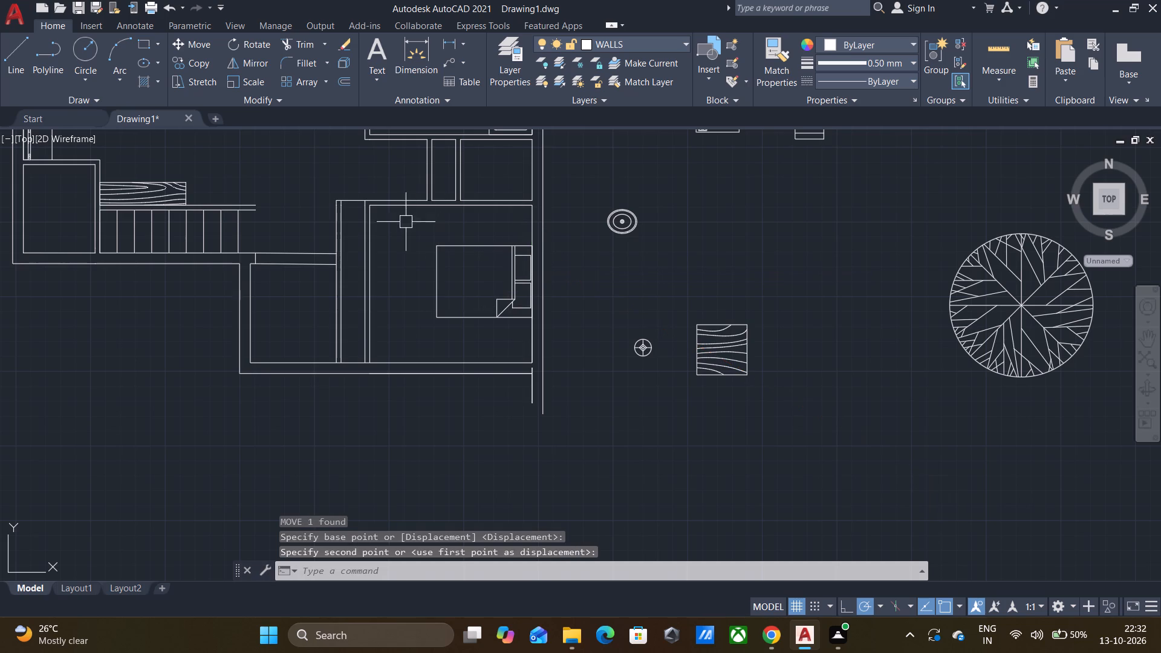
Copy the small round lamp block by its center to both sides of the master bedroom bed, near the headboard wall.
left_click_drag(663, 368, 659, 360)
left_click(620, 329)
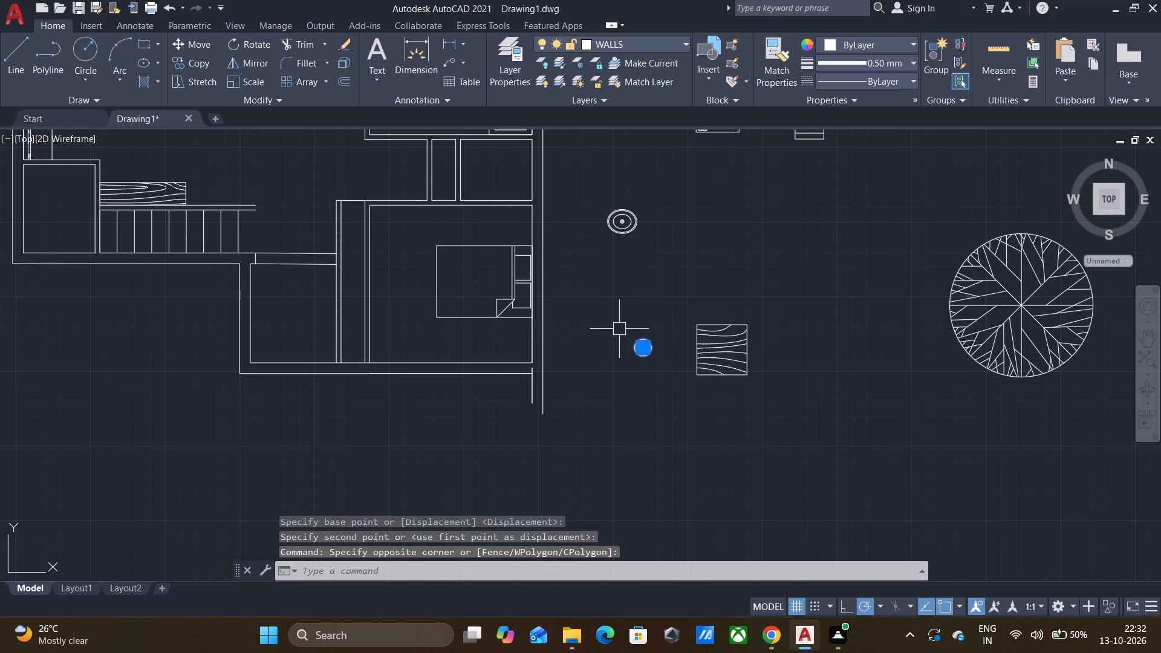
key("c")
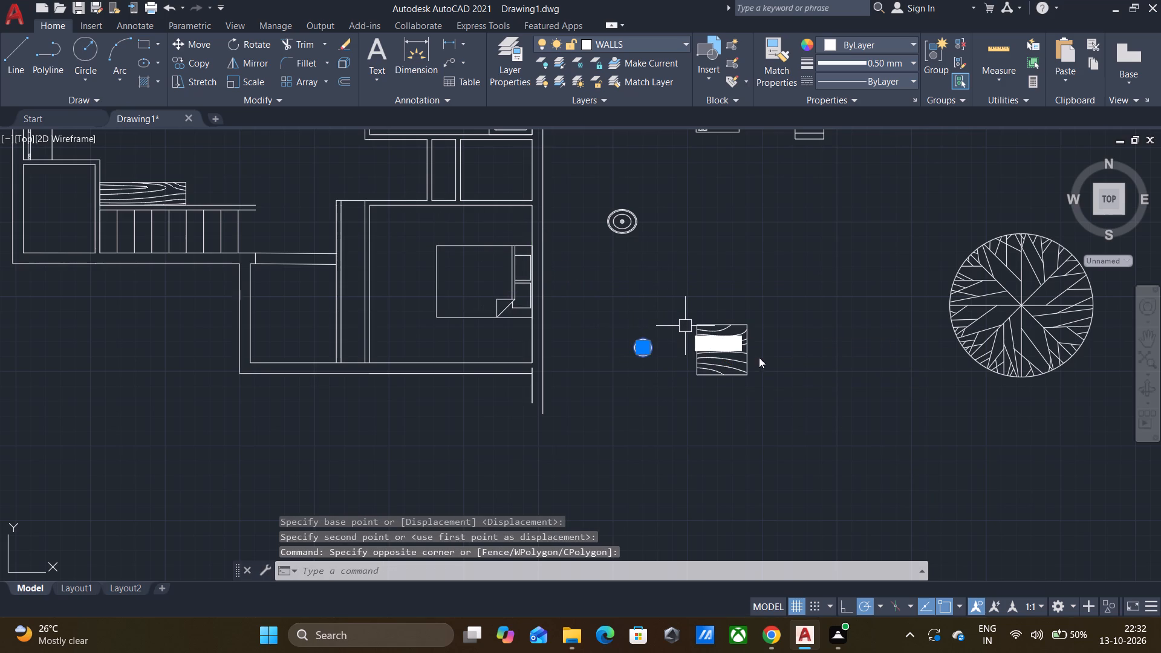
left_click(732, 374)
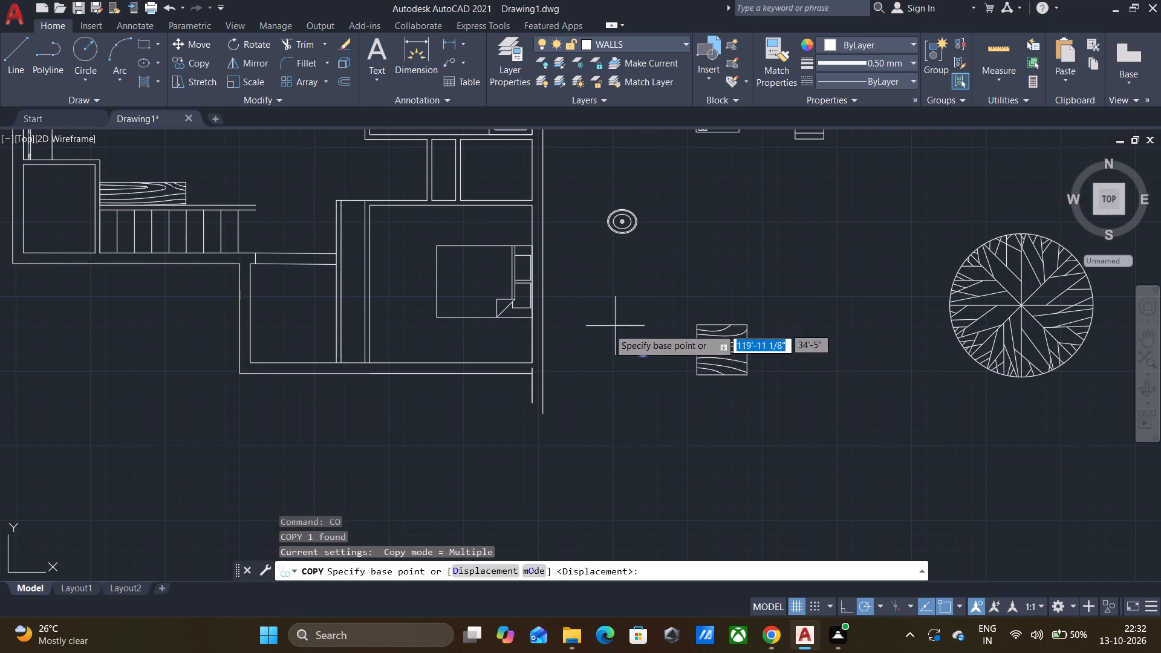
left_click(640, 345)
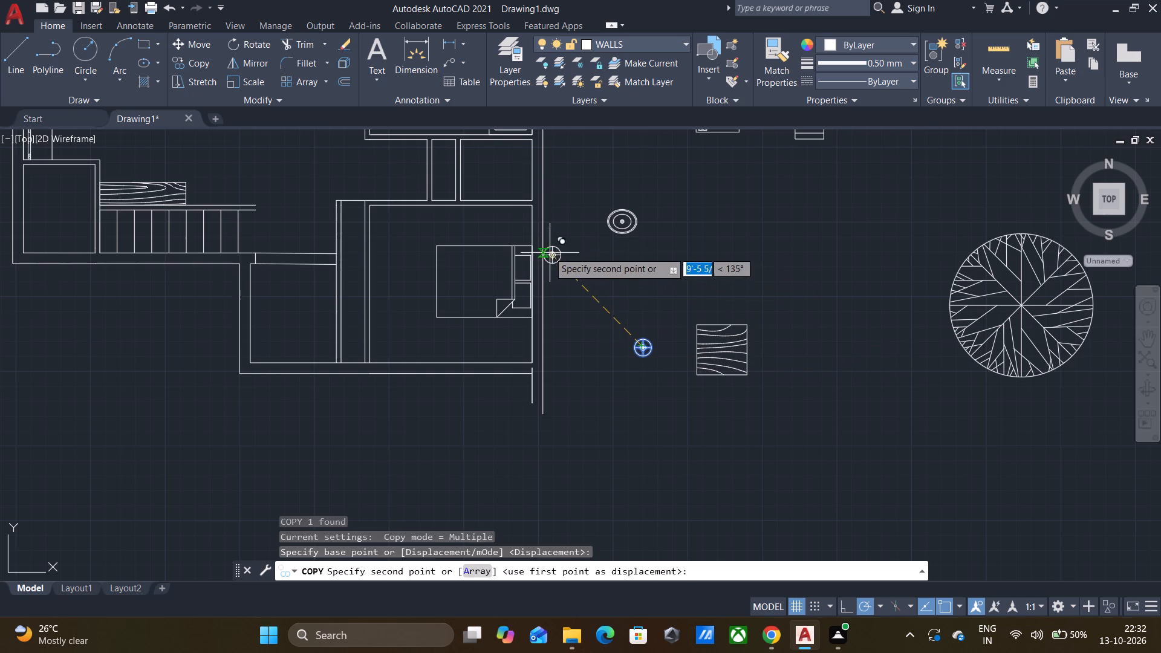
left_click(513, 223)
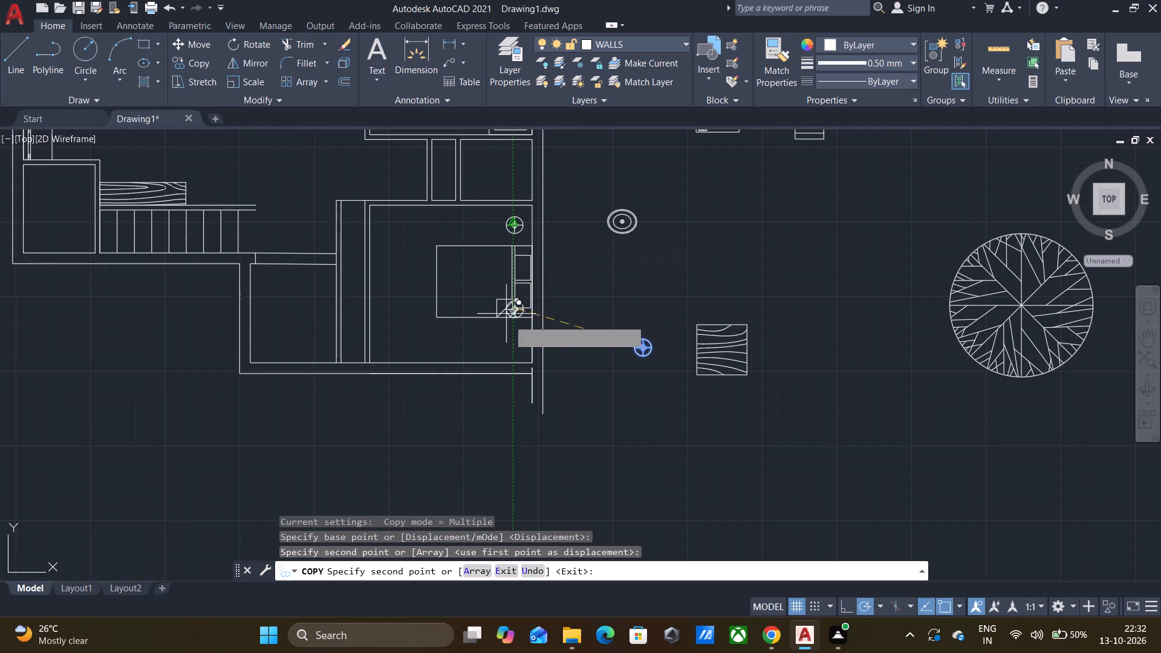
left_click(511, 331)
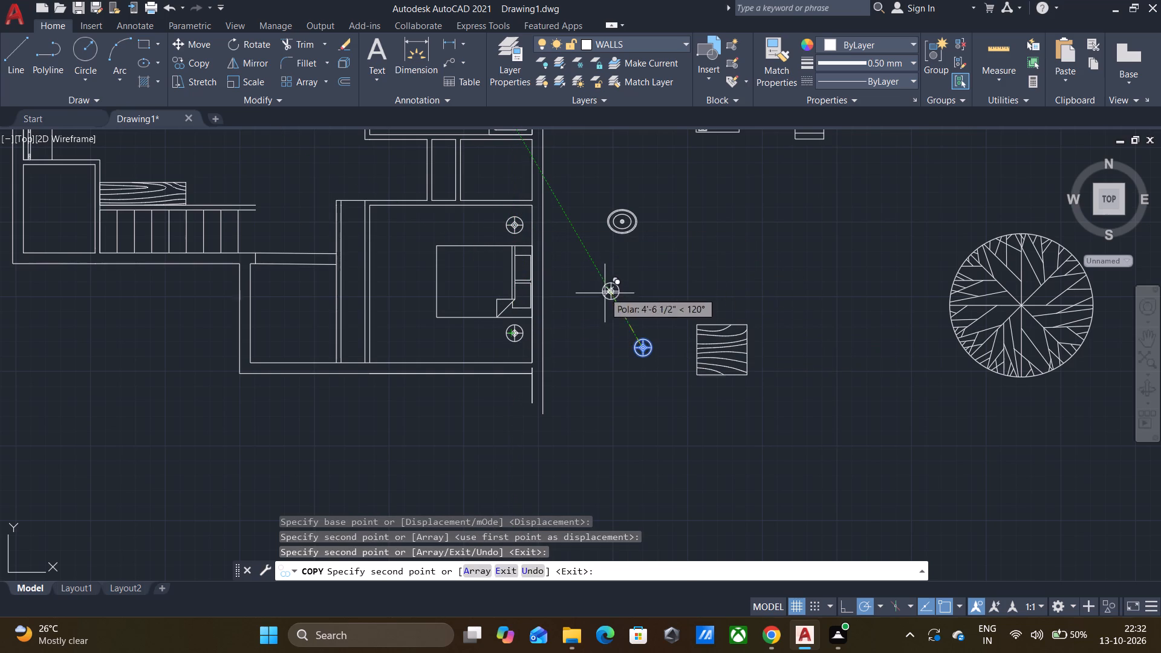
Draw a rug outline around the foot of the master bedroom bed with connected lines, extending about 1'-6" above the bed and 3'-11" wide.
key("Escape")
scroll(630, 317, "down", 2)
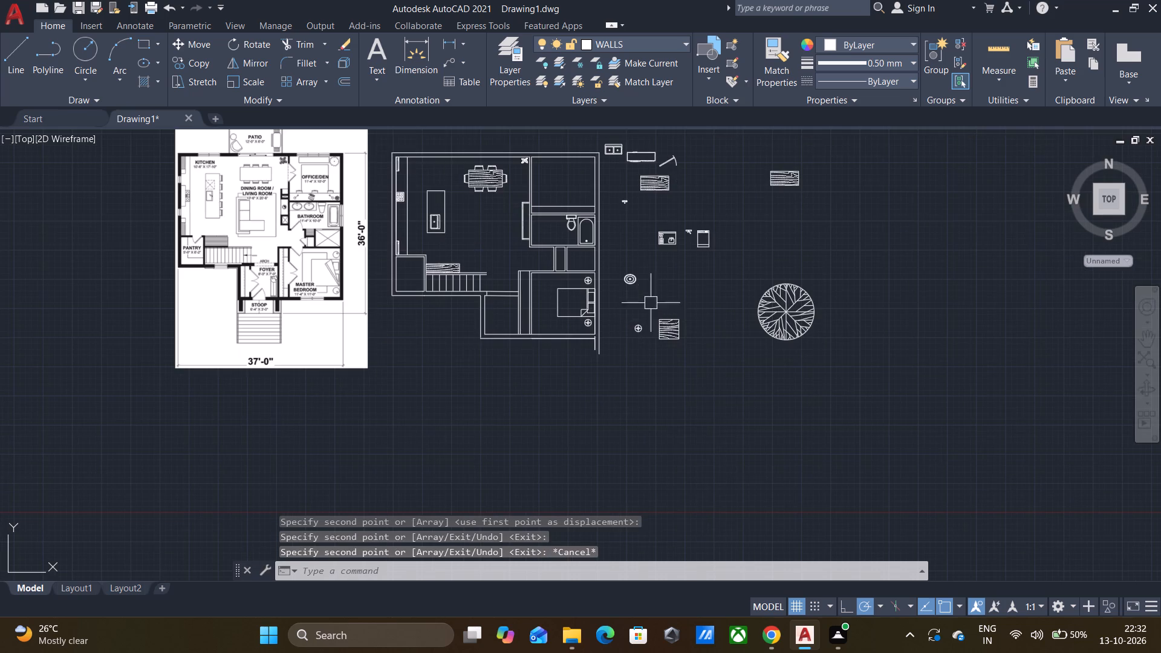
middle_click_drag(687, 284, 713, 349)
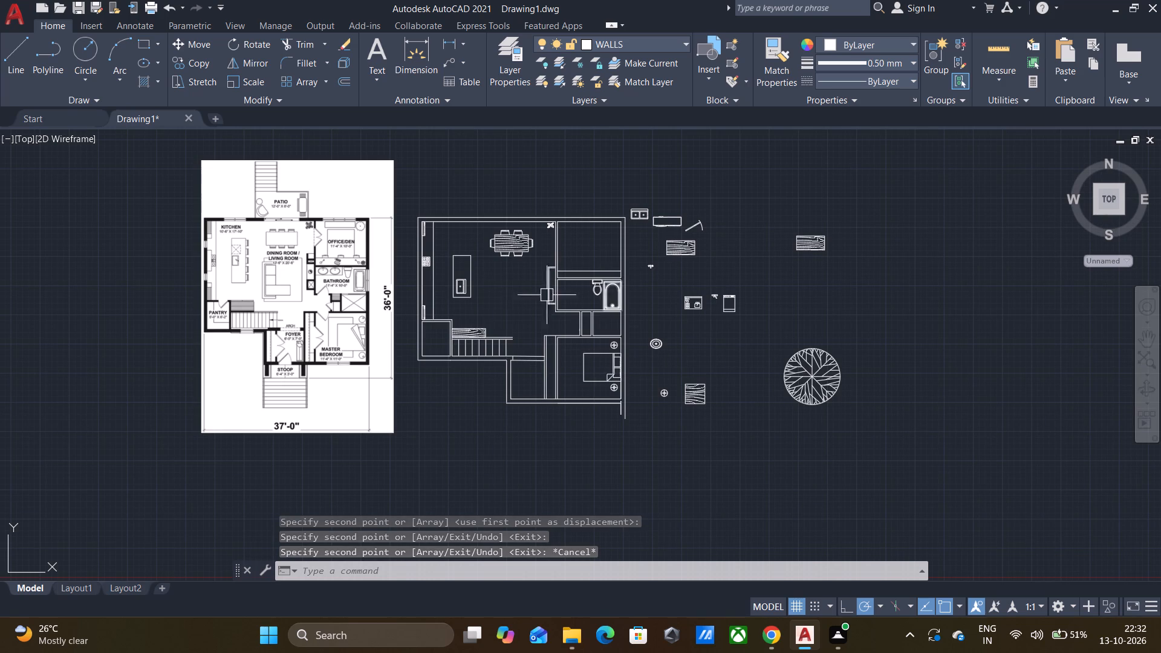
key("l")
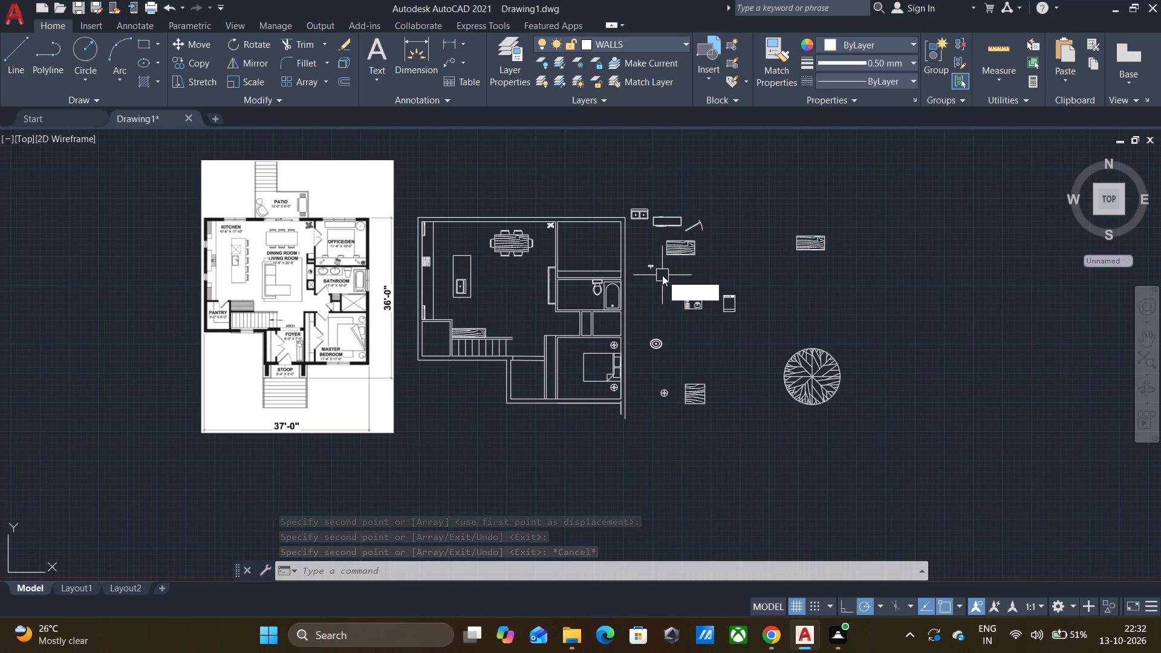
key("Return")
scroll(605, 357, "up", 3)
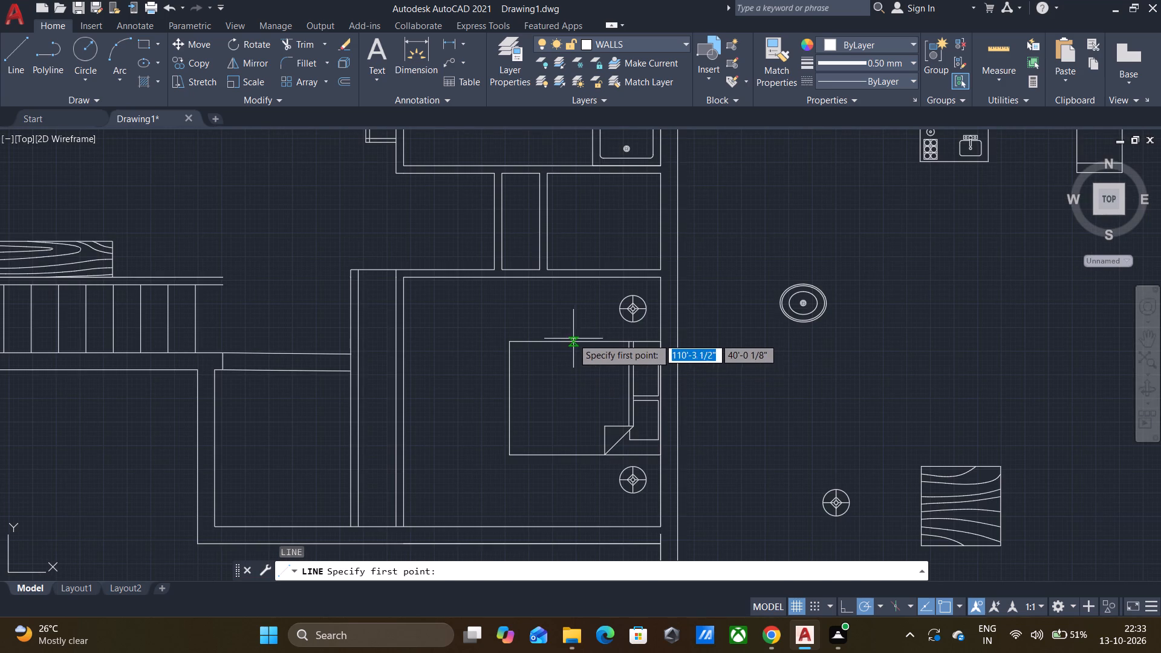
left_click(570, 340)
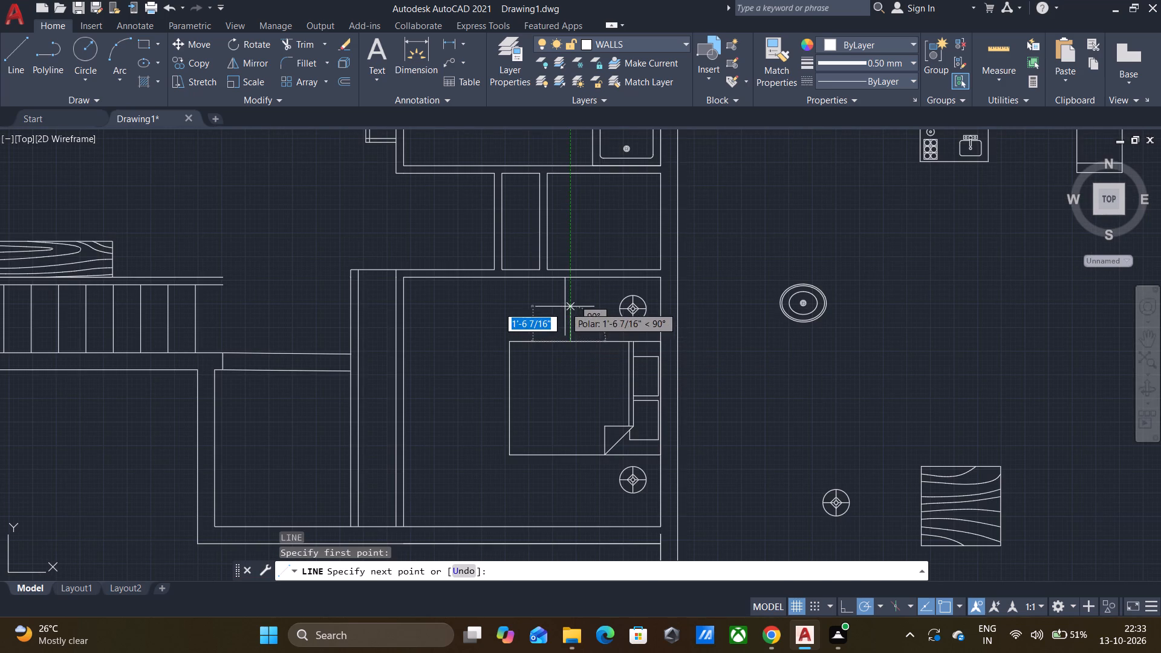
left_click(565, 307)
left_click(481, 309)
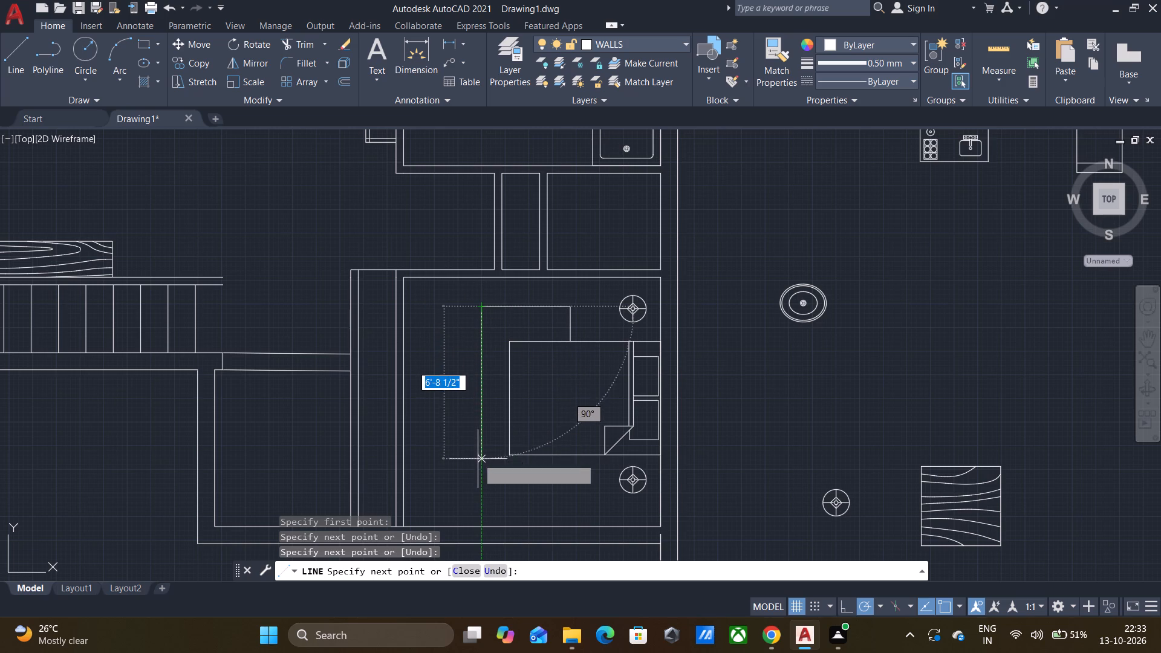
left_click(477, 481)
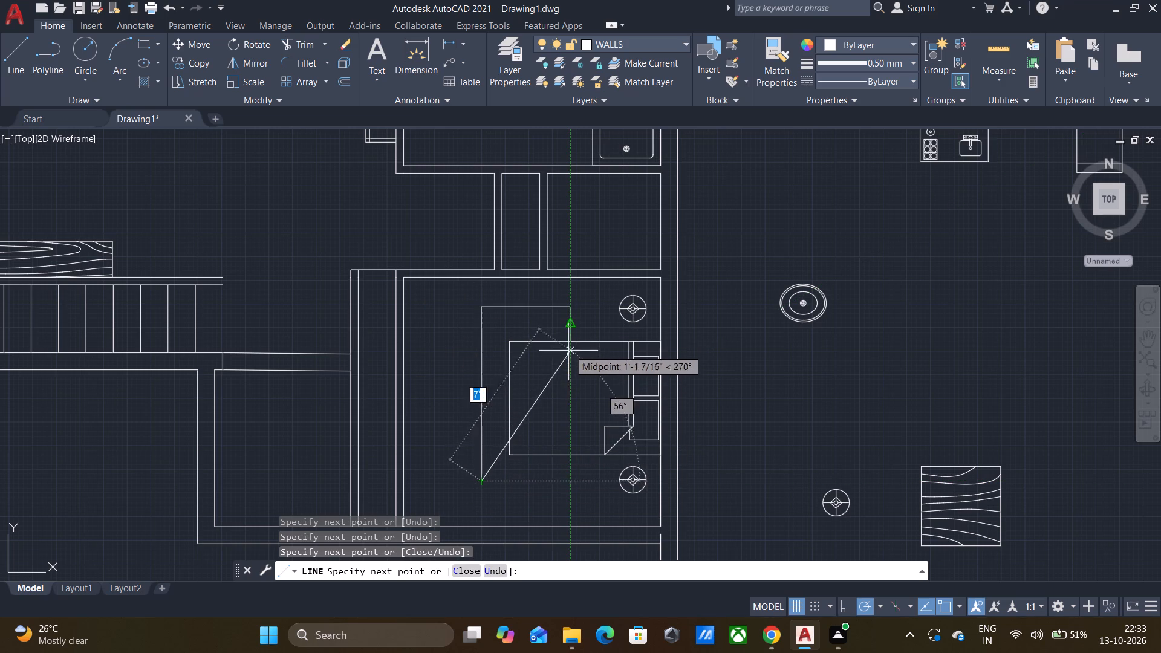
left_click(570, 481)
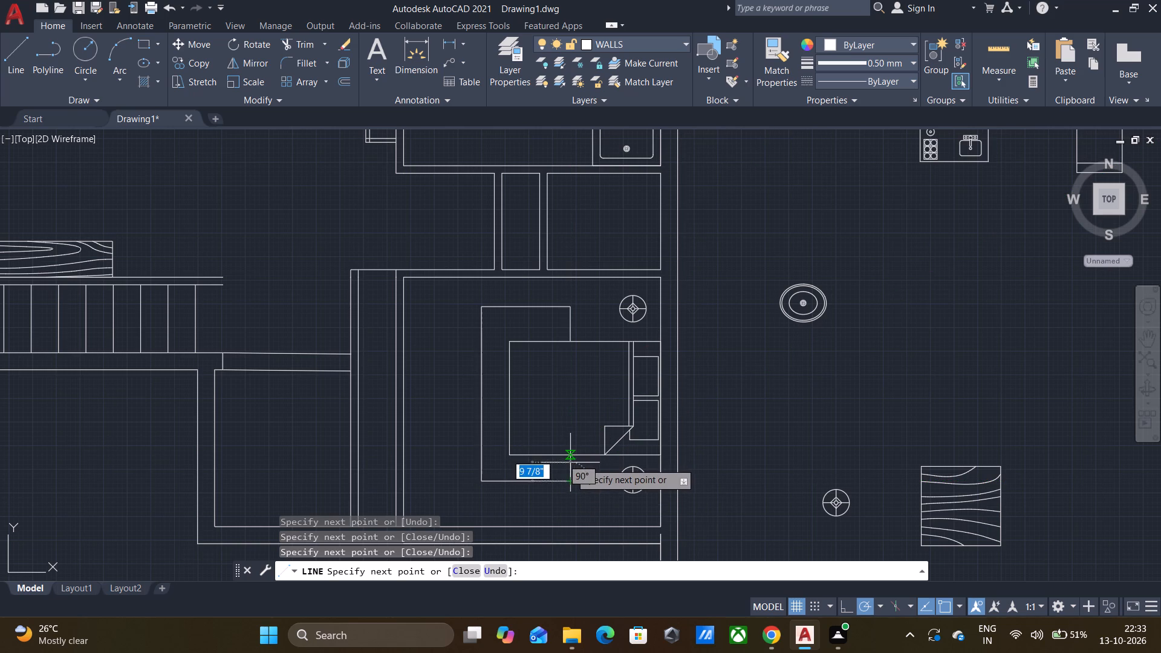
scroll(570, 463, "up", 4)
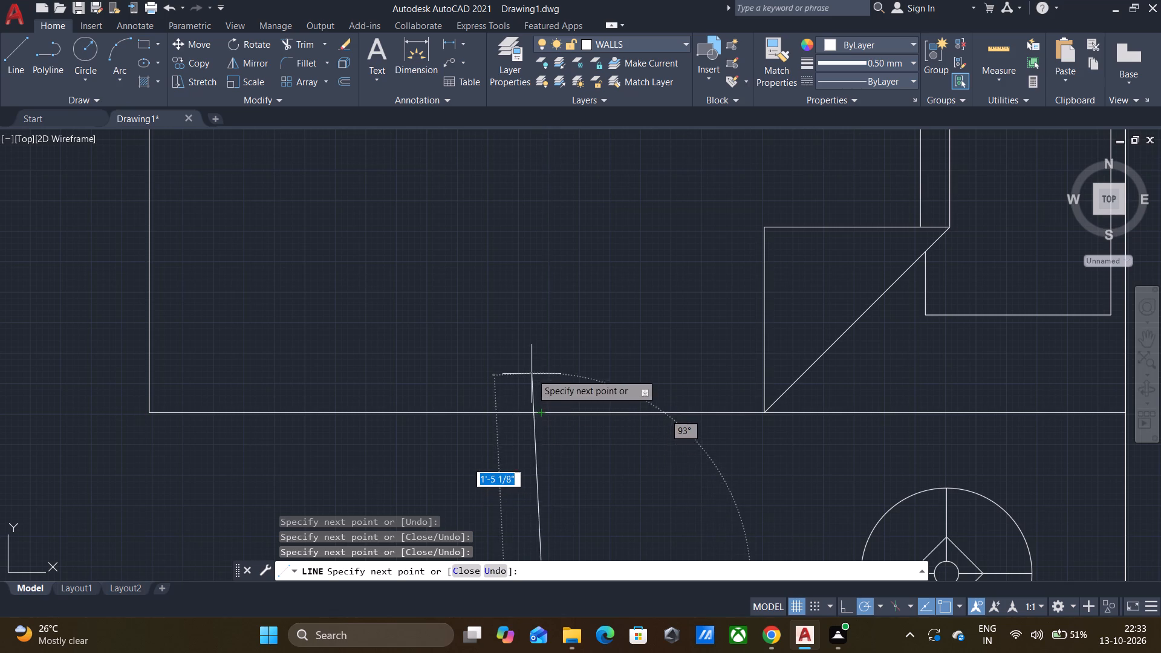
left_click(538, 370)
key("Escape")
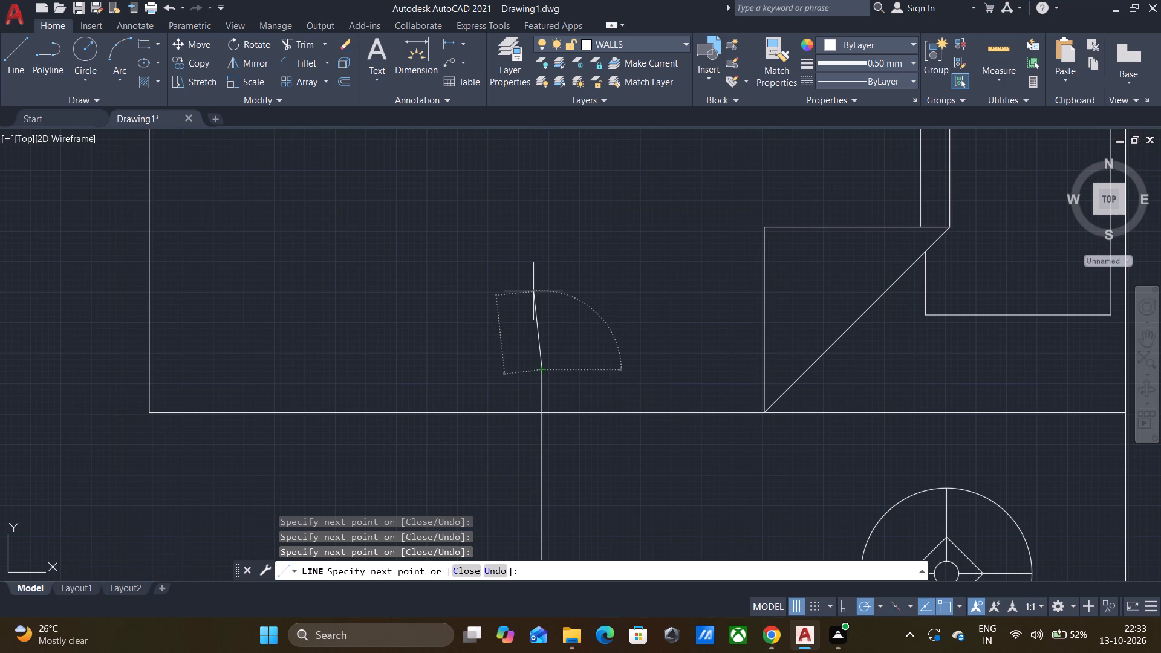
Trim the end of the rug's last line that crosses the lower edge into the bed.
type("TR")
key("Return")
key("Return")
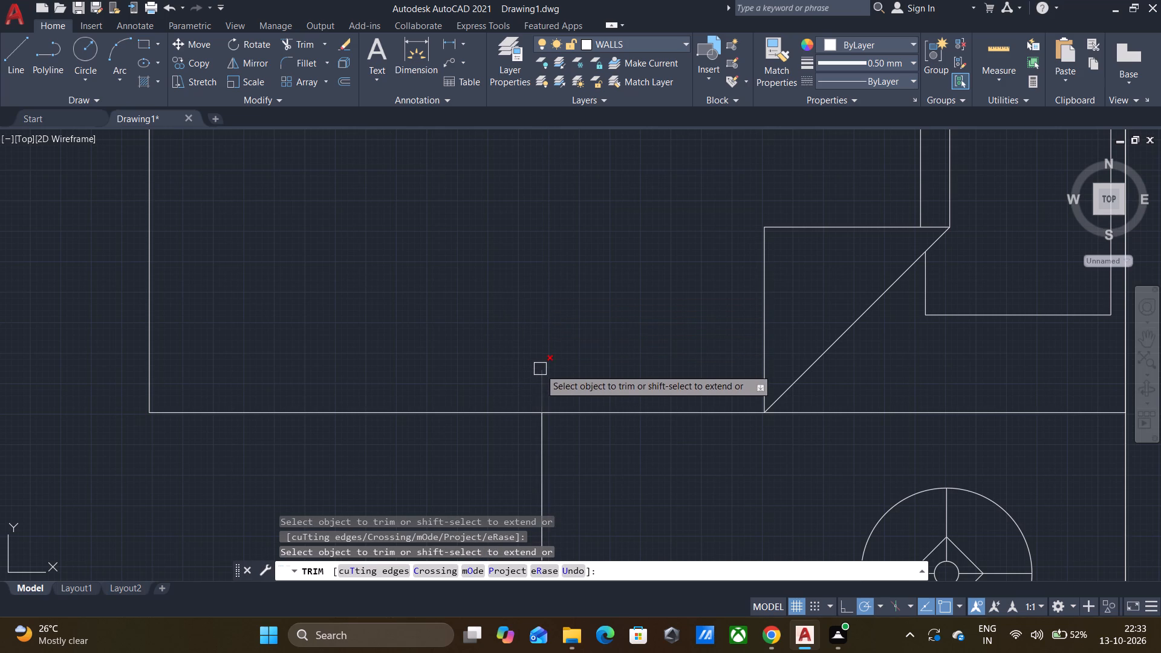
left_click(540, 369)
scroll(541, 358, "down", 3)
scroll(538, 301, "down", 1)
scroll(516, 244, "down", 2)
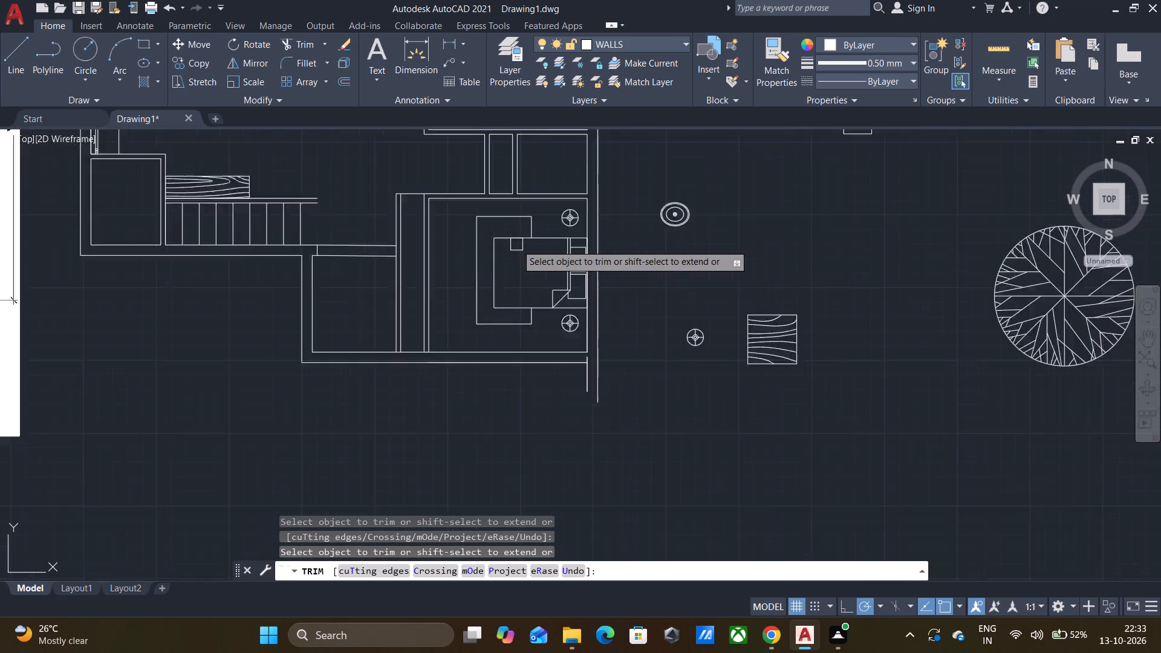
middle_click_drag(668, 231, 738, 321)
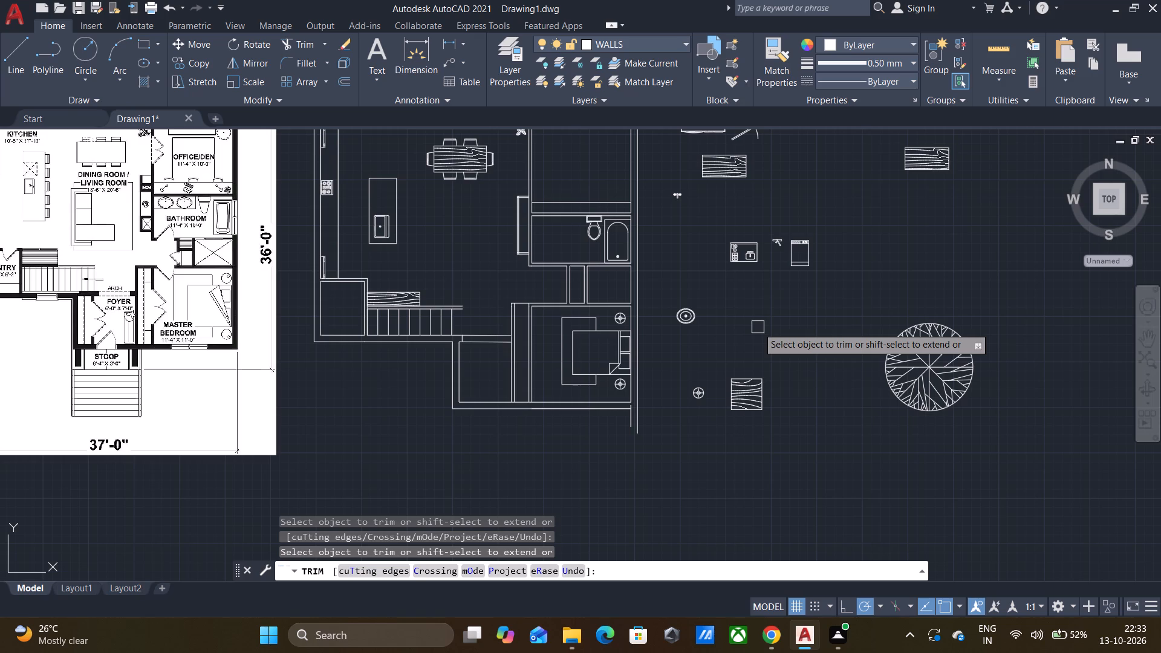
middle_click_drag(768, 326, 780, 410)
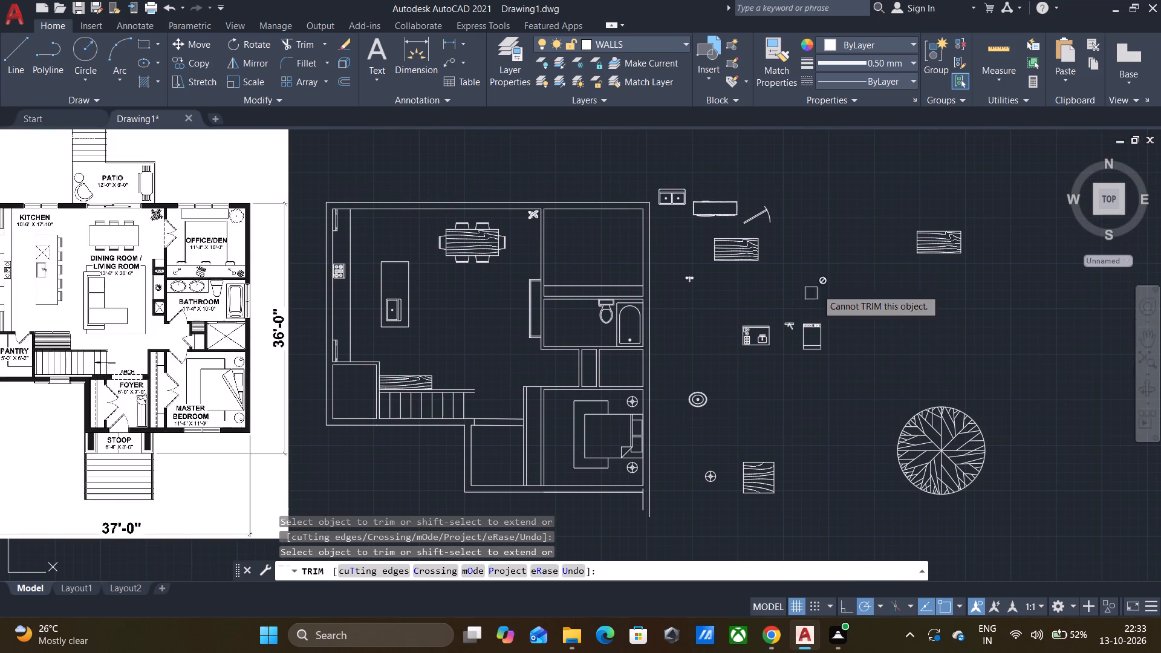
scroll(708, 211, "up", 2)
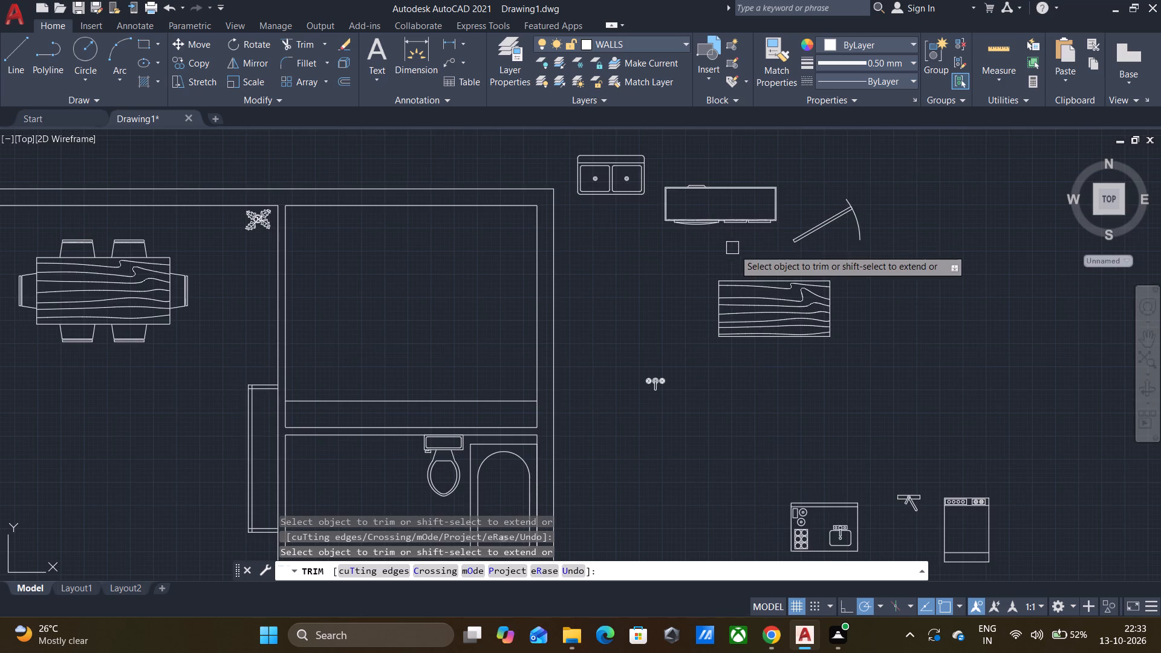
left_click(734, 249)
key("Escape")
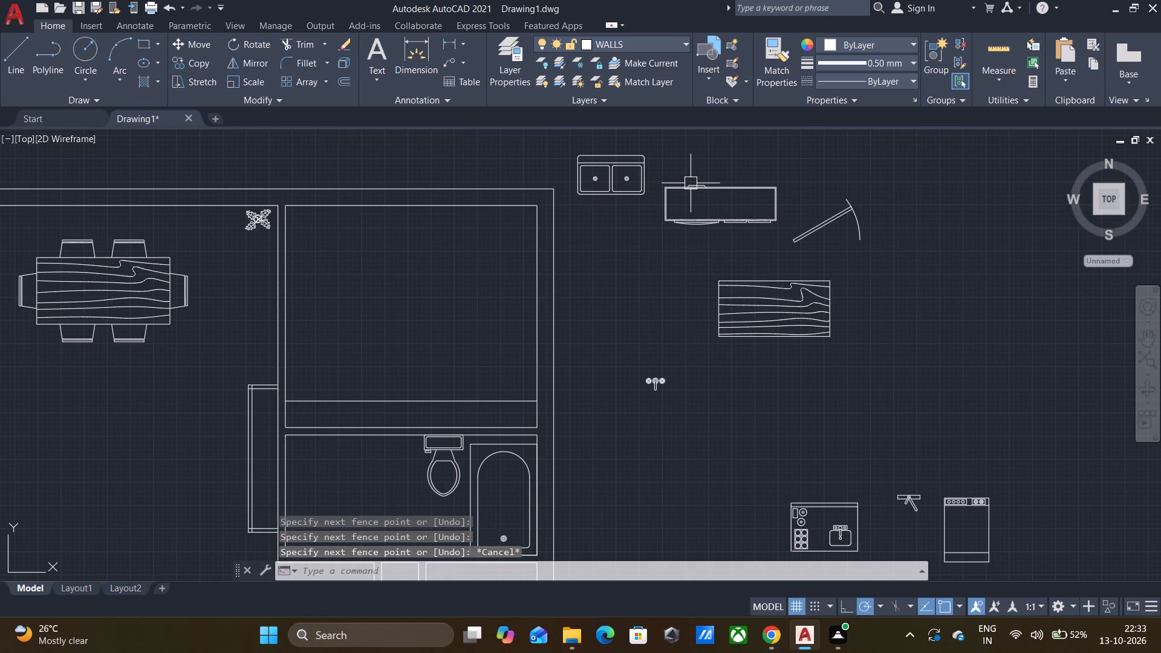
Move the long rectangular block beside the double sink by its upper-left corner onto the inner face of the office/den's top wall.
left_click(692, 192)
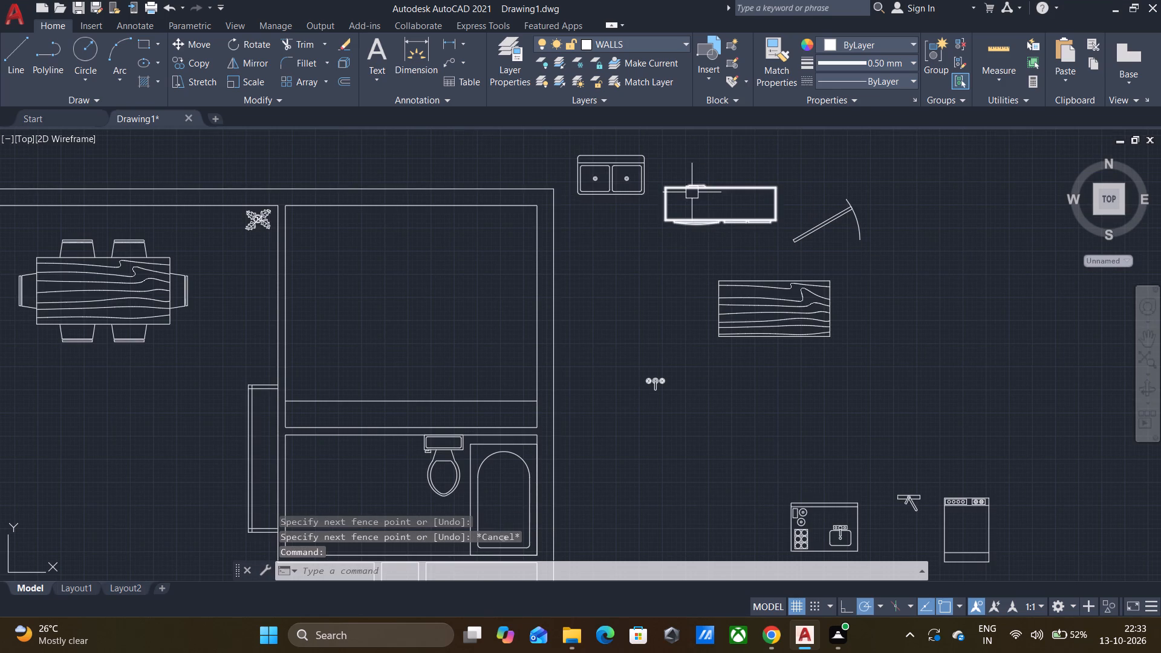
key("m")
key("Return")
scroll(678, 187, "up", 3)
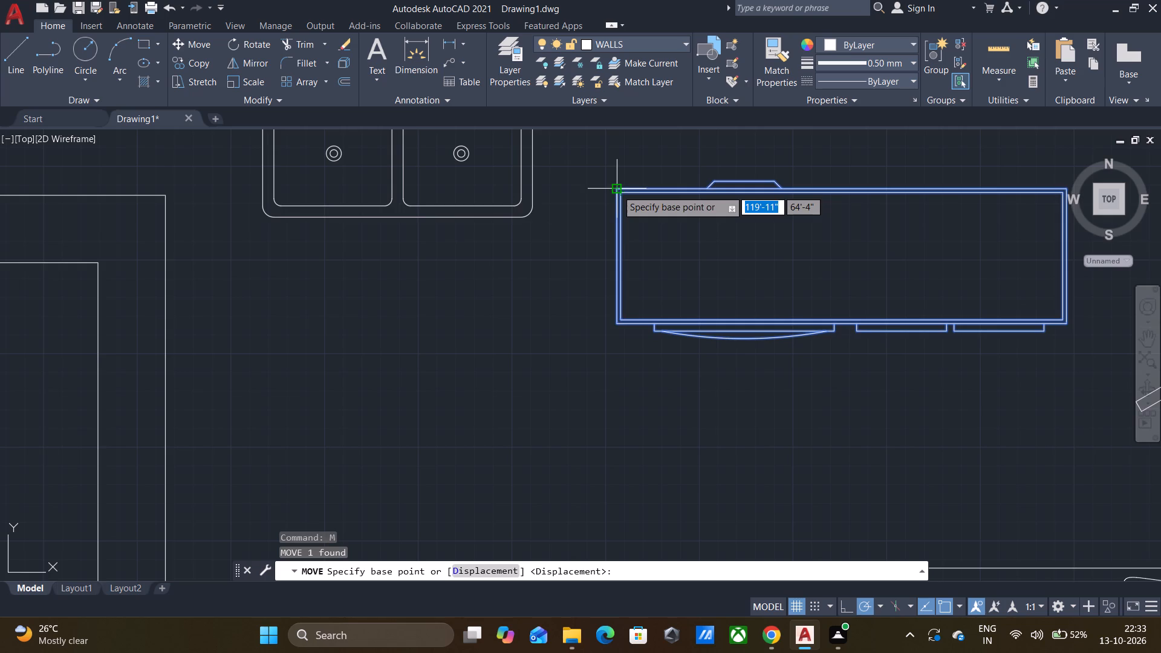
left_click(617, 190)
scroll(617, 190, "down", 3)
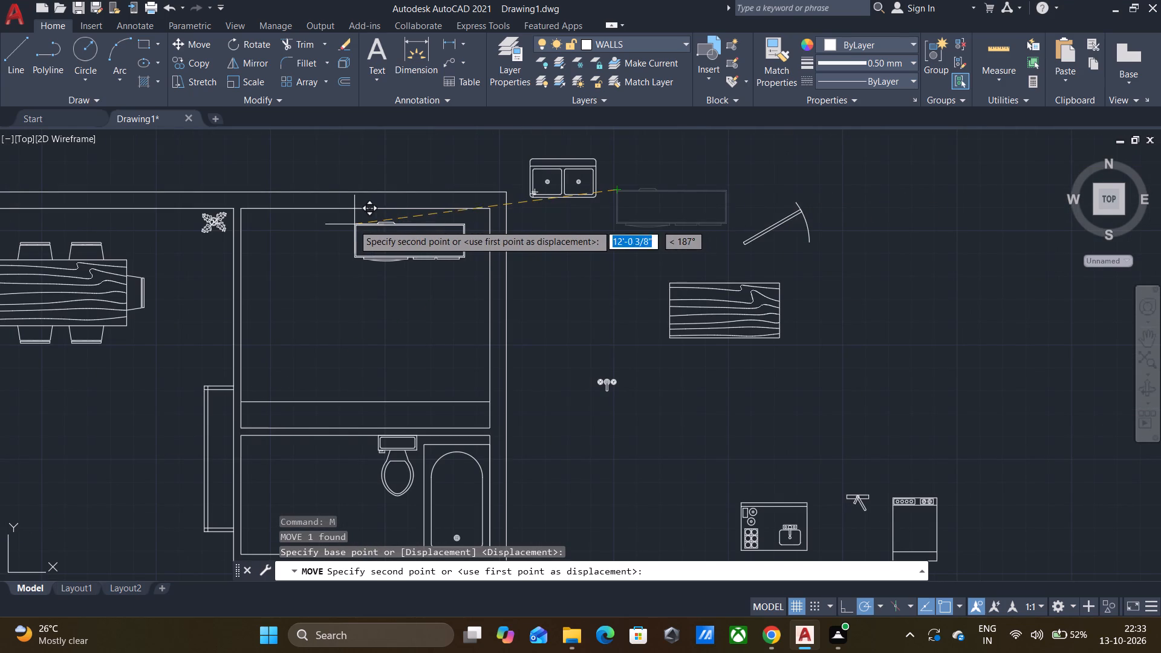
left_click(318, 209)
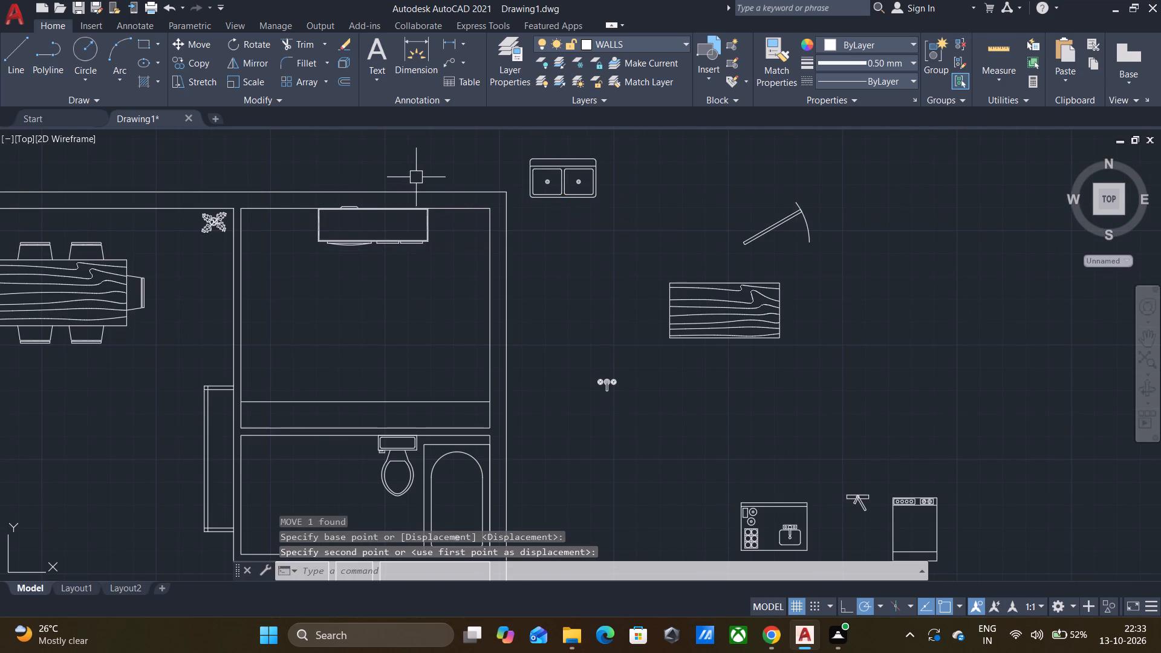
Move the office/den block down by its rear tab's midpoint so the tab's top edge meets the inner wall line.
scroll(347, 187, "up", 3)
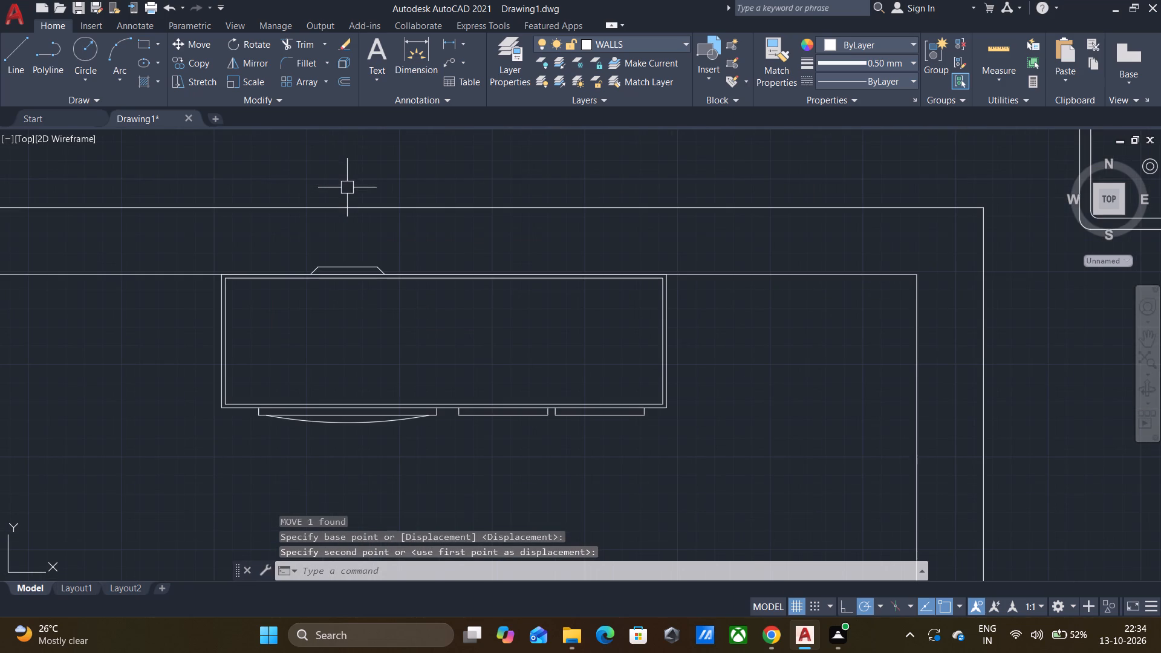
scroll(347, 187, "down", 2)
middle_click_drag(377, 177, 418, 221)
scroll(388, 242, "up", 4)
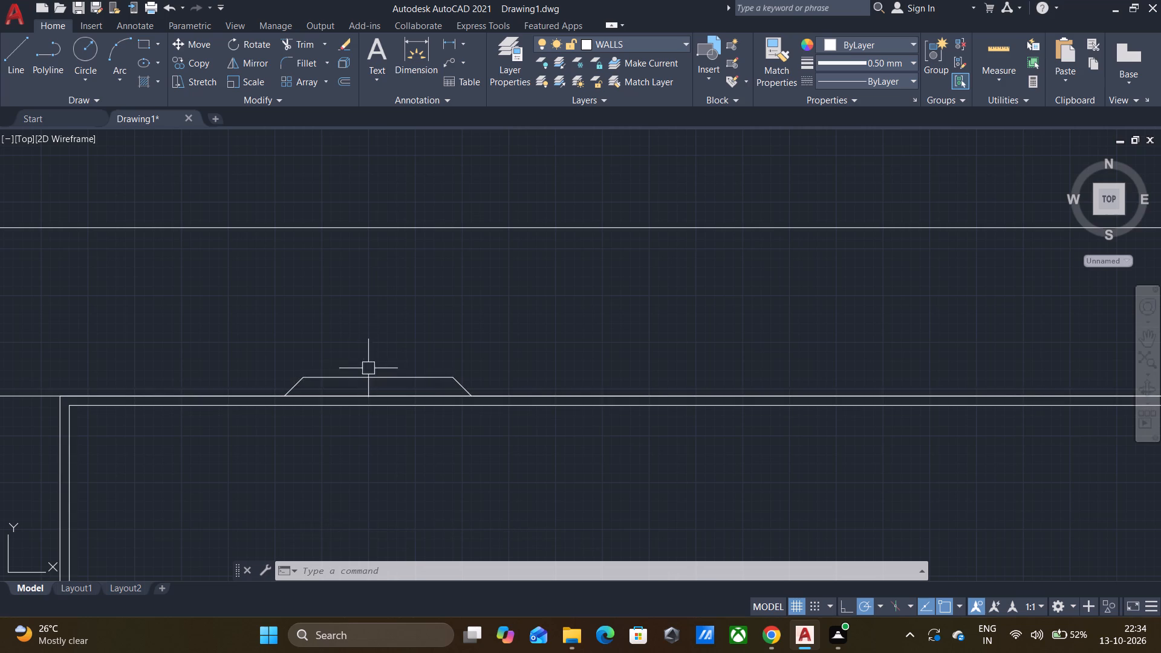
scroll(405, 342, "down", 1)
middle_click_drag(472, 288, 502, 265)
left_click(409, 341)
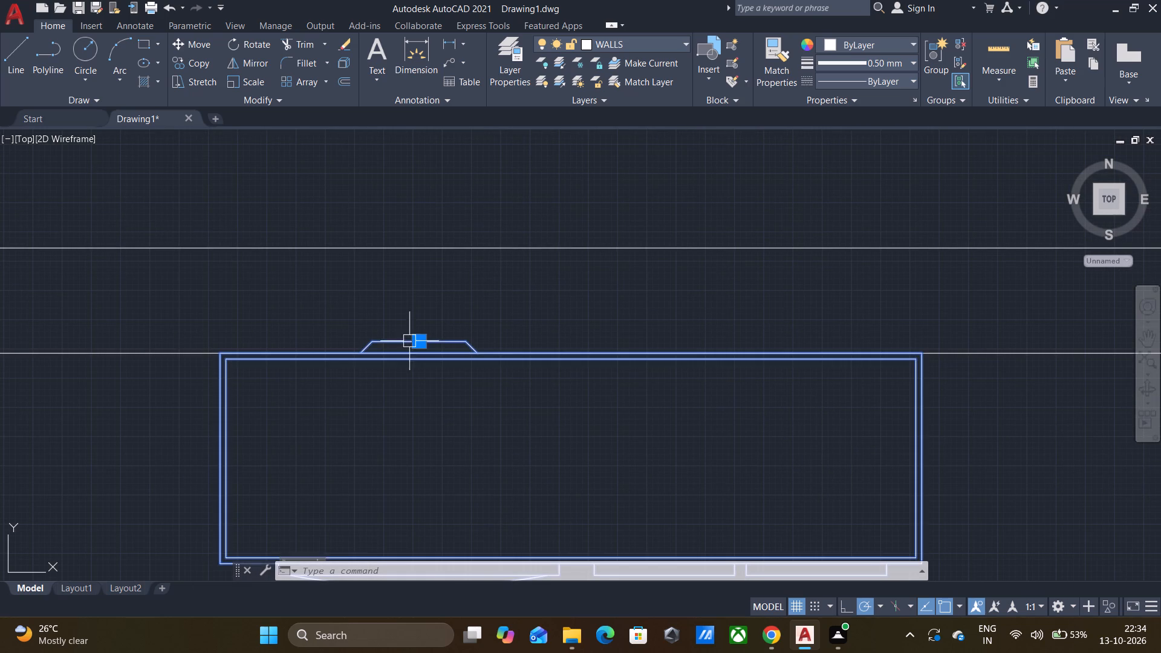
key("m")
key("Return")
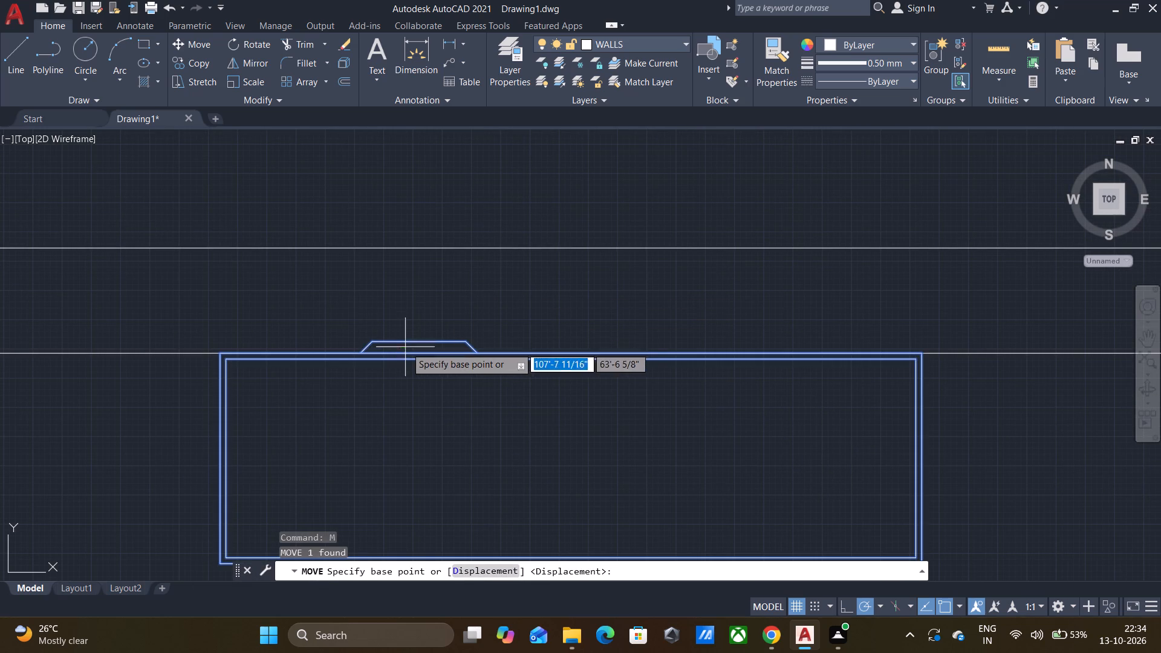
left_click(415, 340)
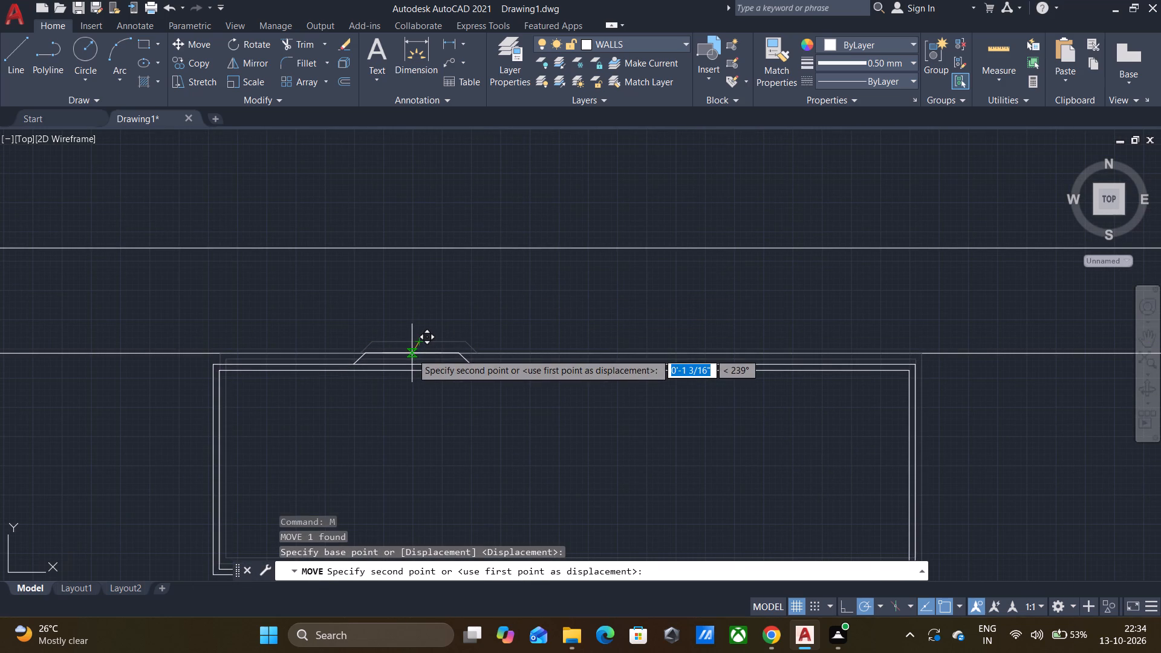
left_click(412, 353)
Move the leftover round lamp block by its center into the office/den's upper-right corner, about 1'-6" from the rectangular block's side midpoint.
scroll(454, 330, "down", 2)
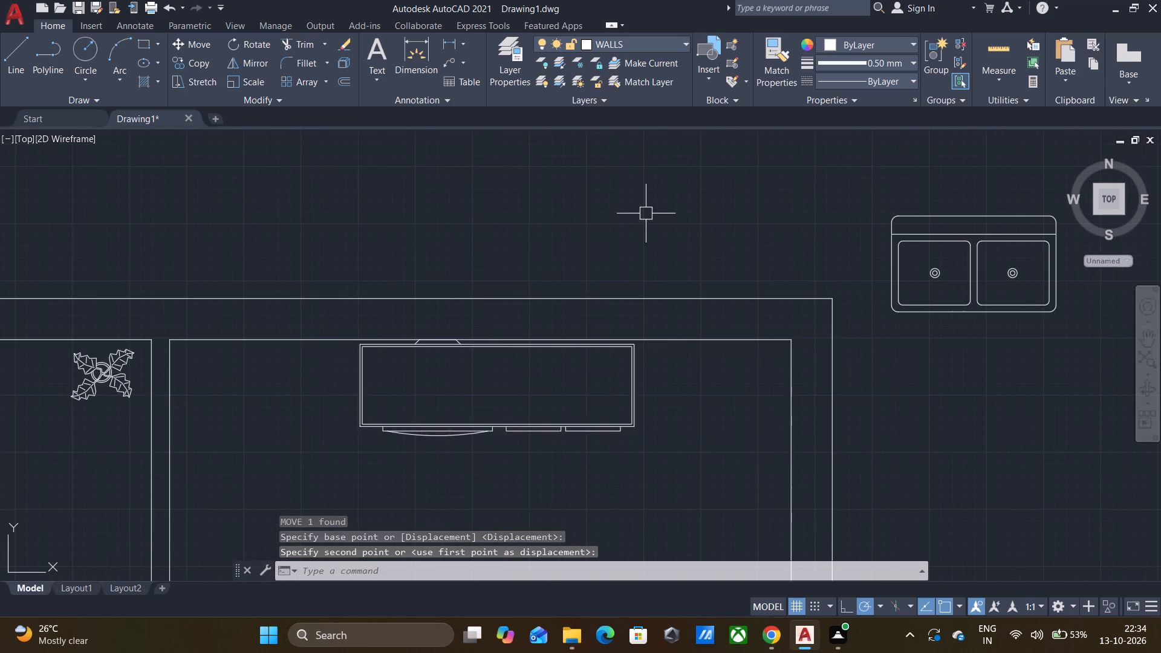
scroll(647, 213, "down", 1)
middle_click_drag(651, 212, 659, 227)
scroll(659, 227, "down", 3)
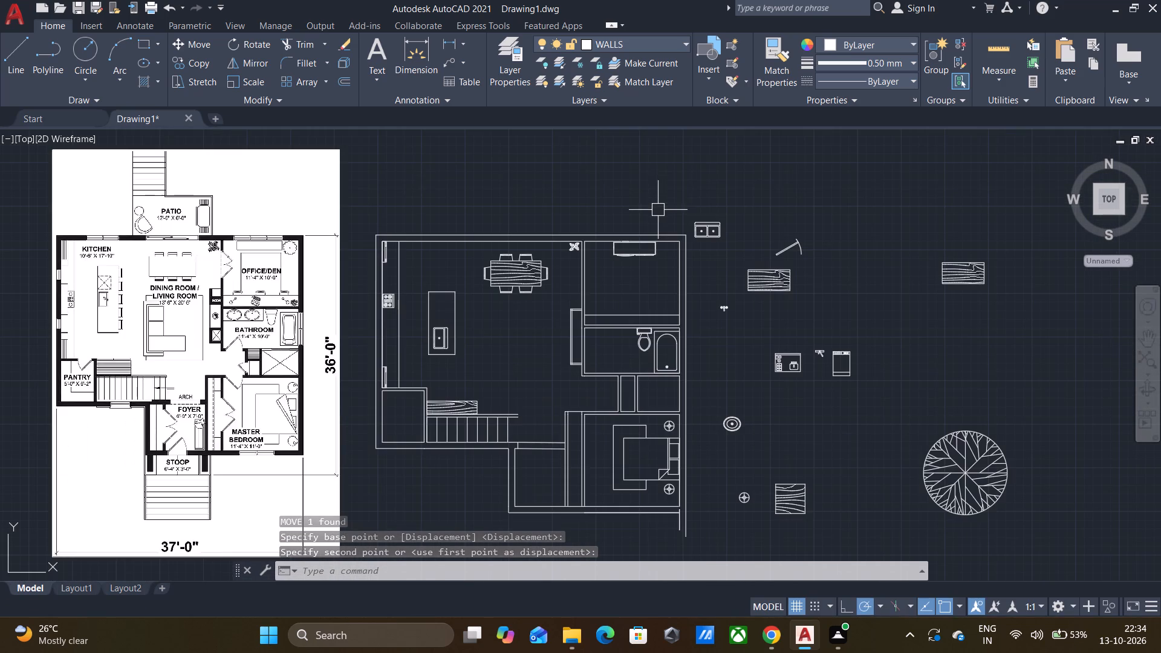
middle_click_drag(658, 195, 655, 201)
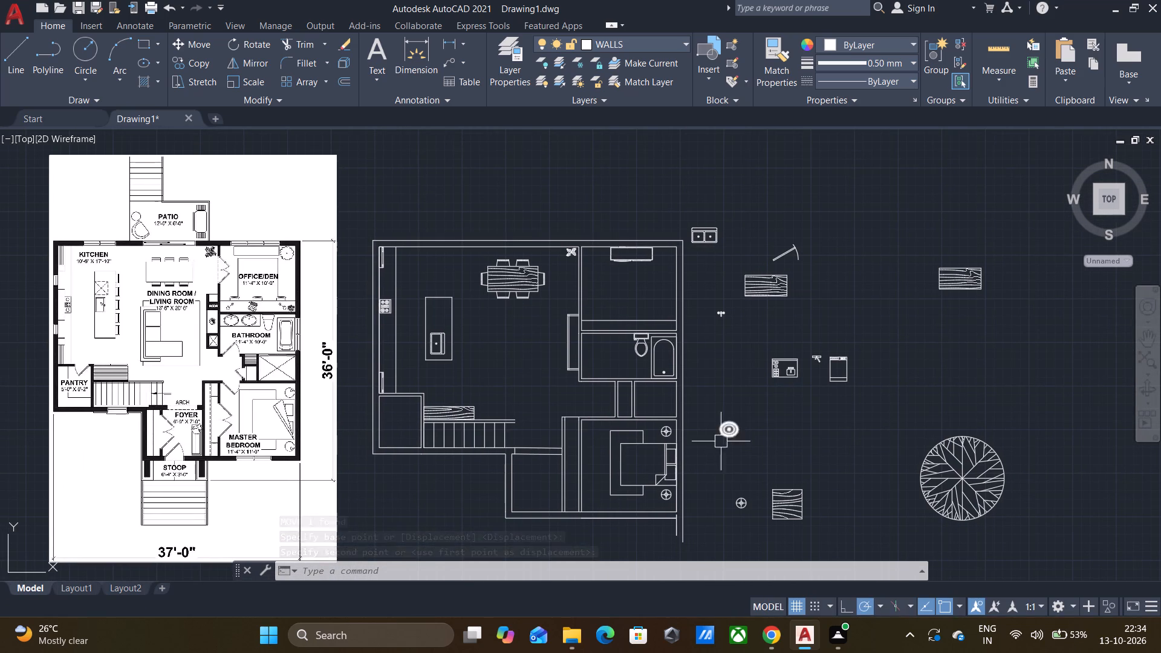
left_click(752, 521)
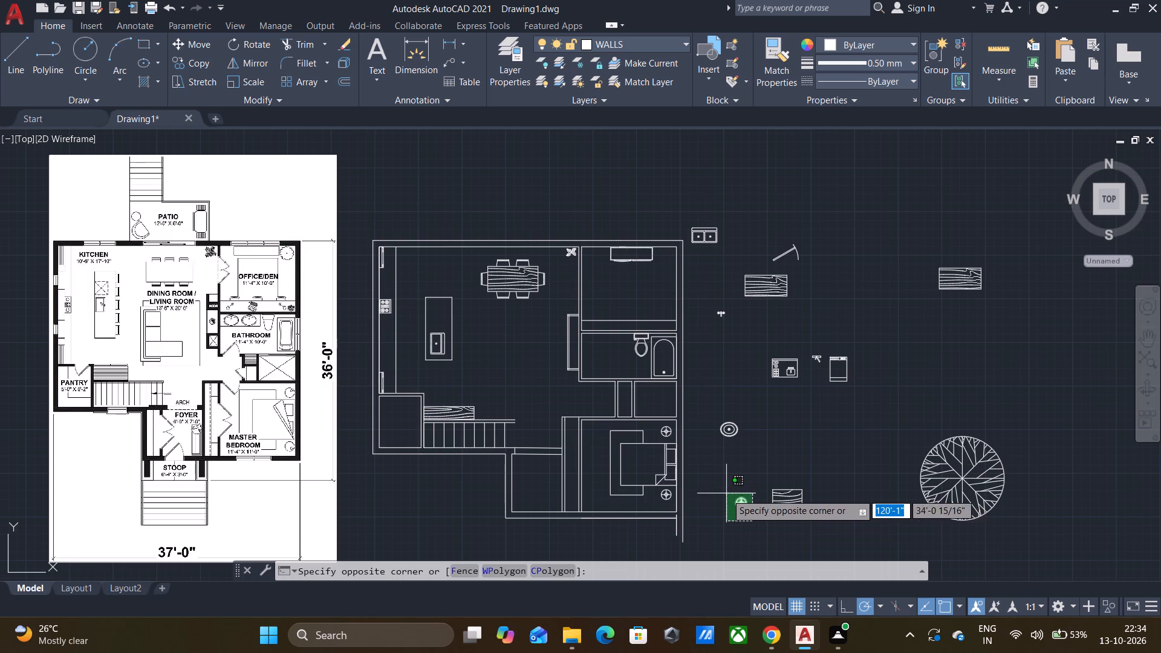
left_click(725, 493)
key("m")
key("Return")
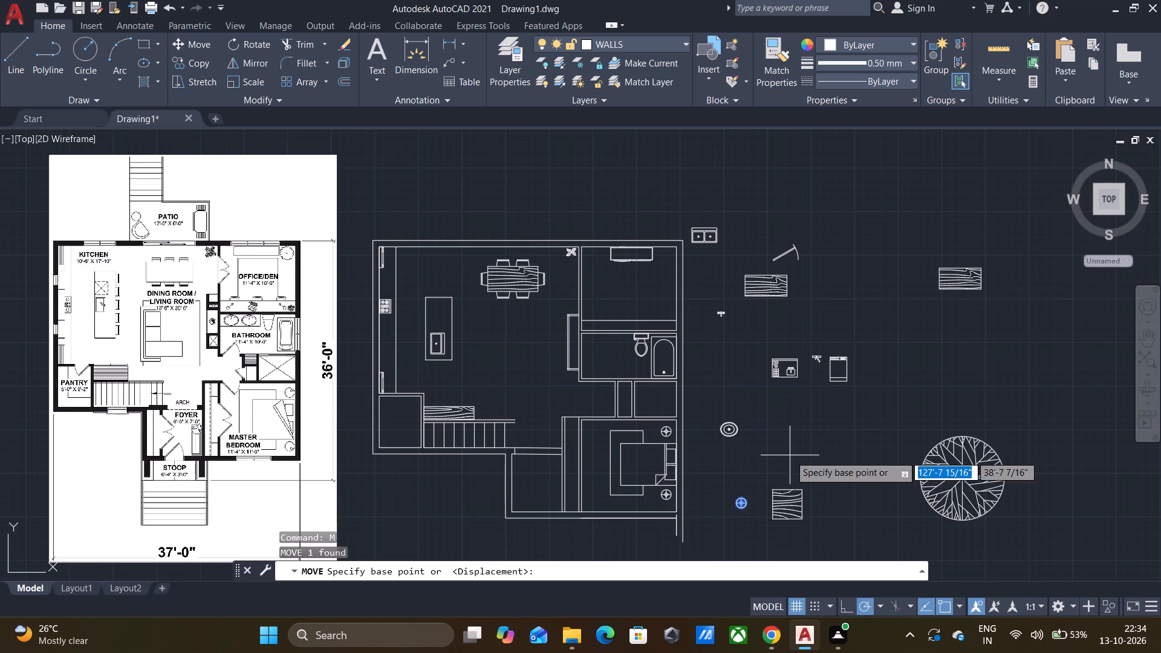
left_click(742, 502)
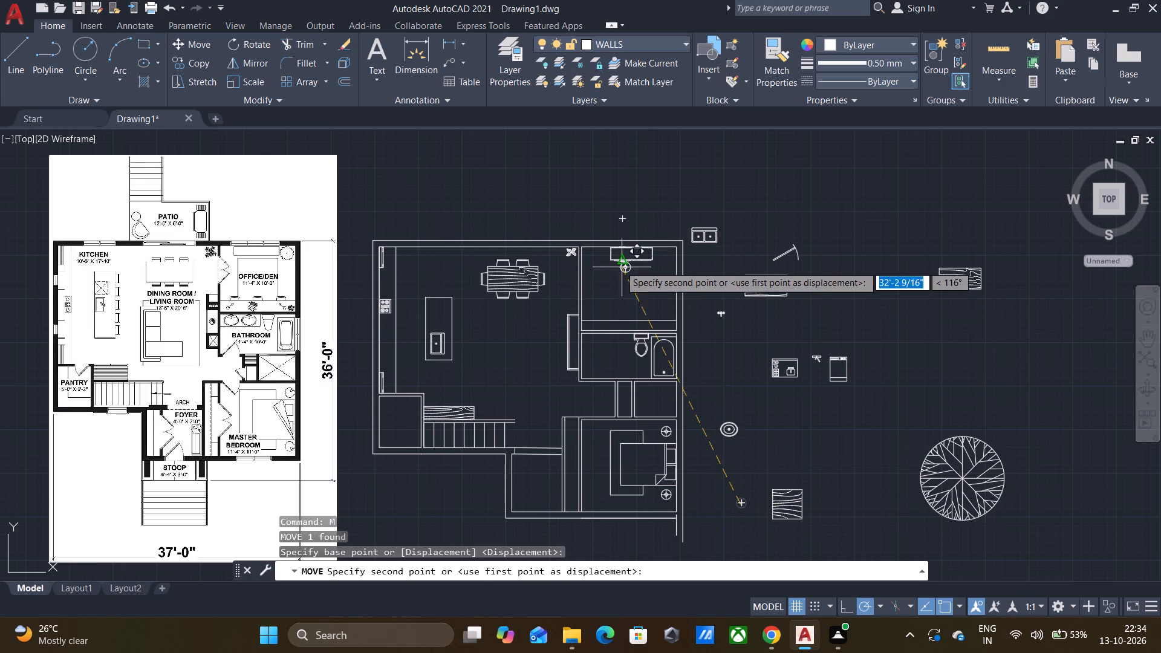
scroll(649, 255, "up", 2)
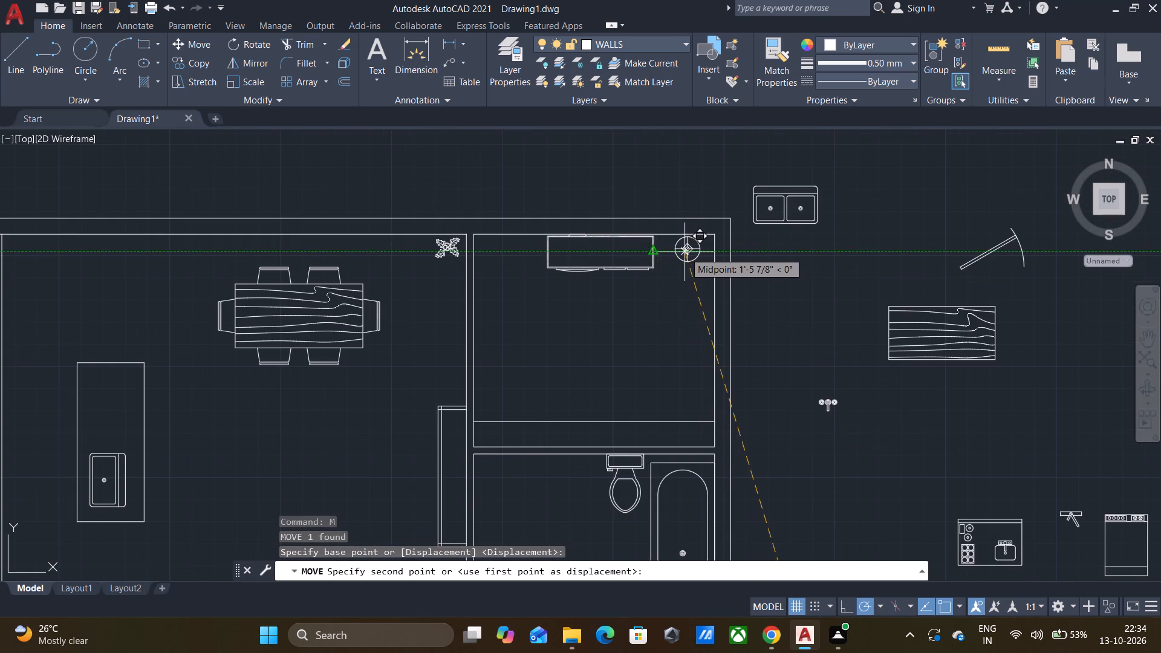
left_click(685, 252)
key("Escape")
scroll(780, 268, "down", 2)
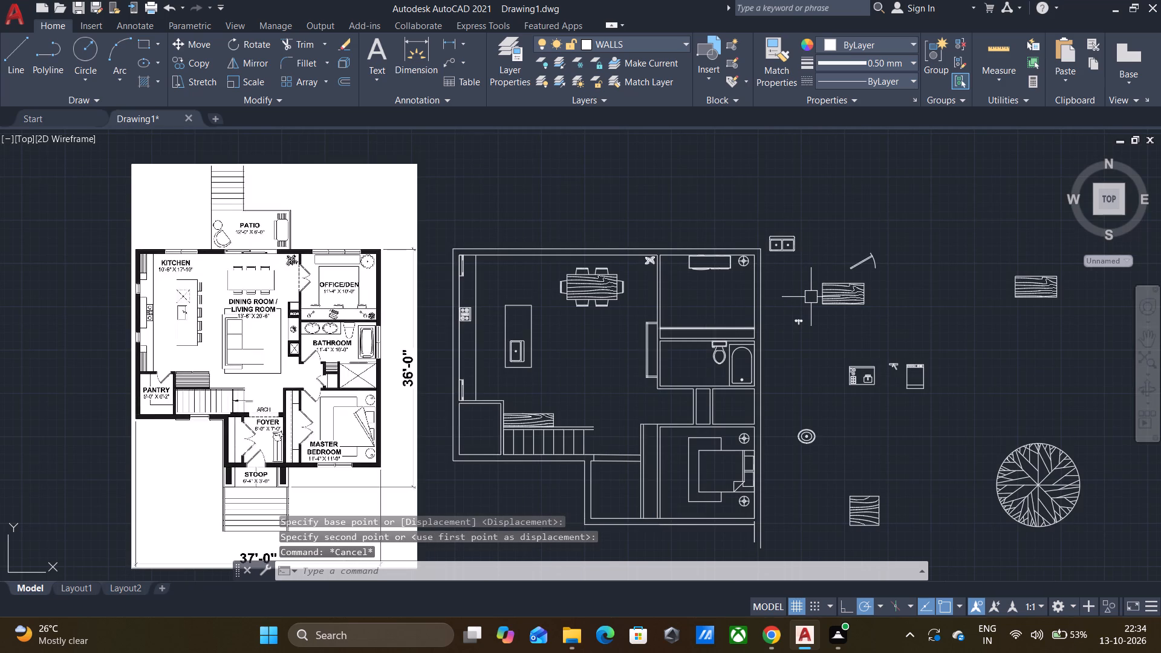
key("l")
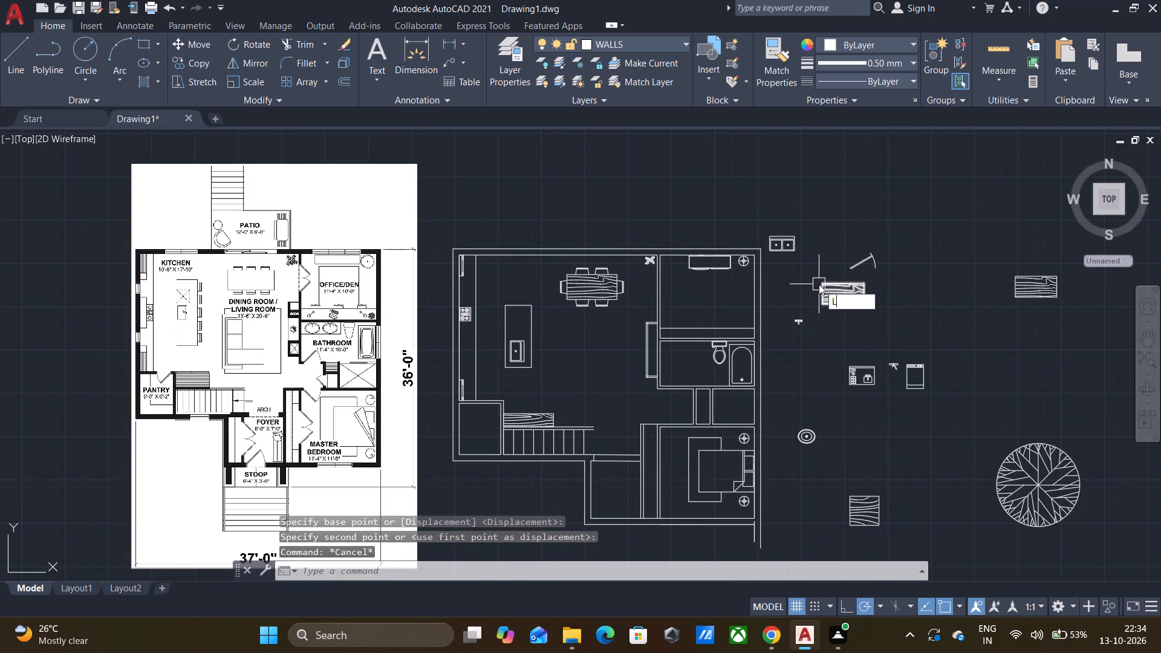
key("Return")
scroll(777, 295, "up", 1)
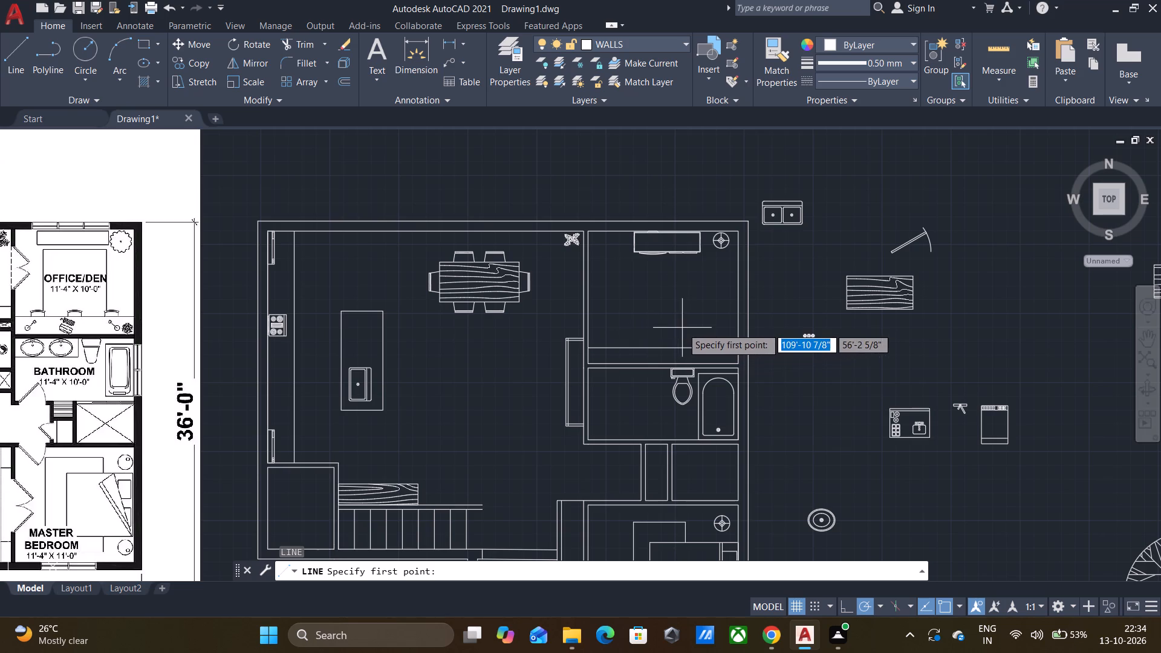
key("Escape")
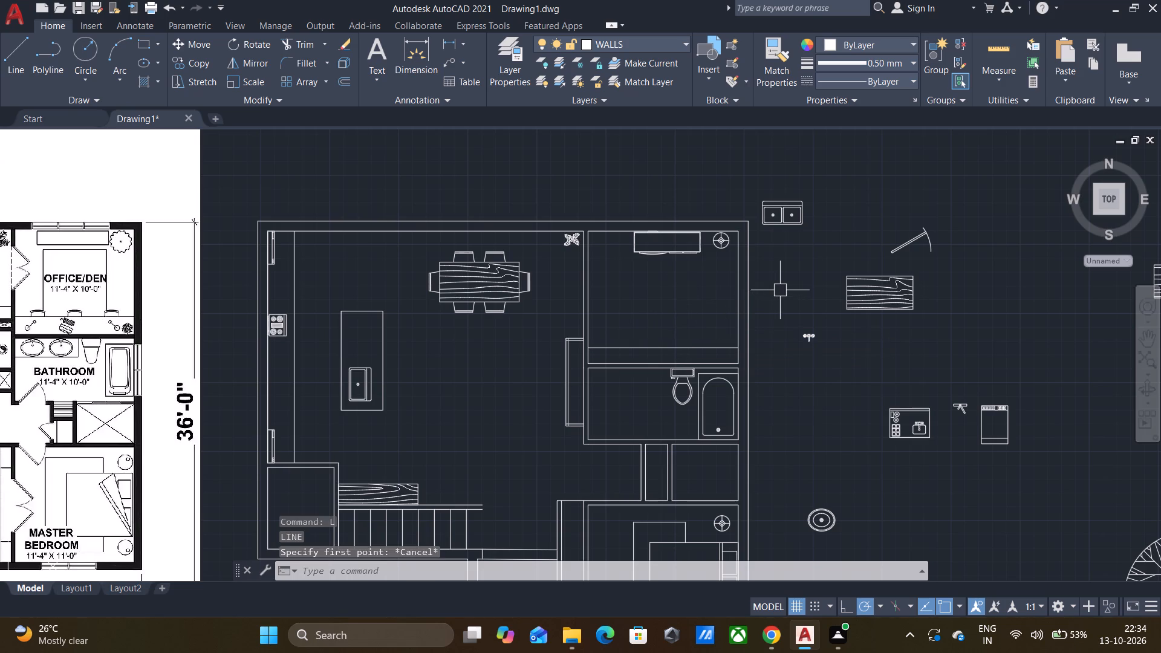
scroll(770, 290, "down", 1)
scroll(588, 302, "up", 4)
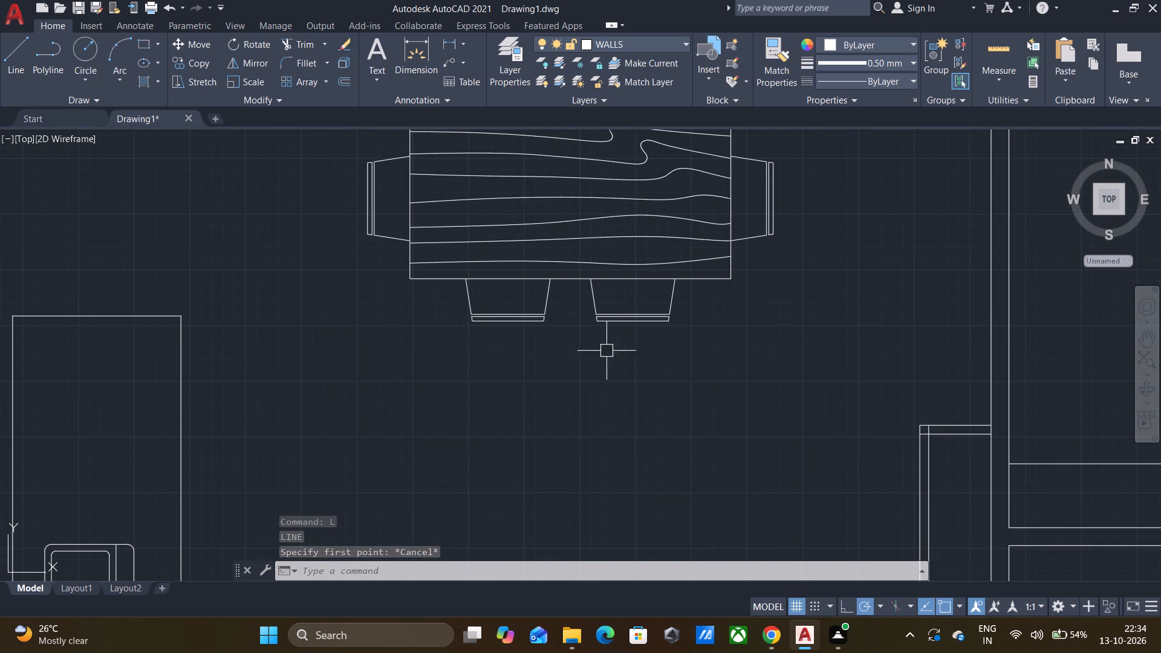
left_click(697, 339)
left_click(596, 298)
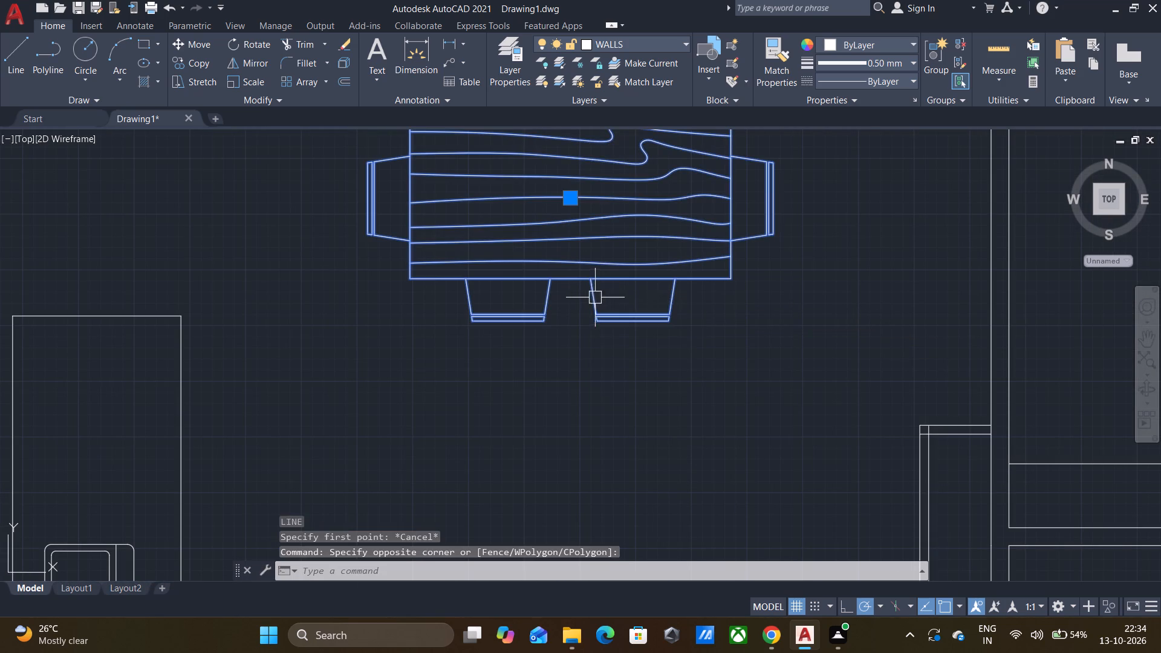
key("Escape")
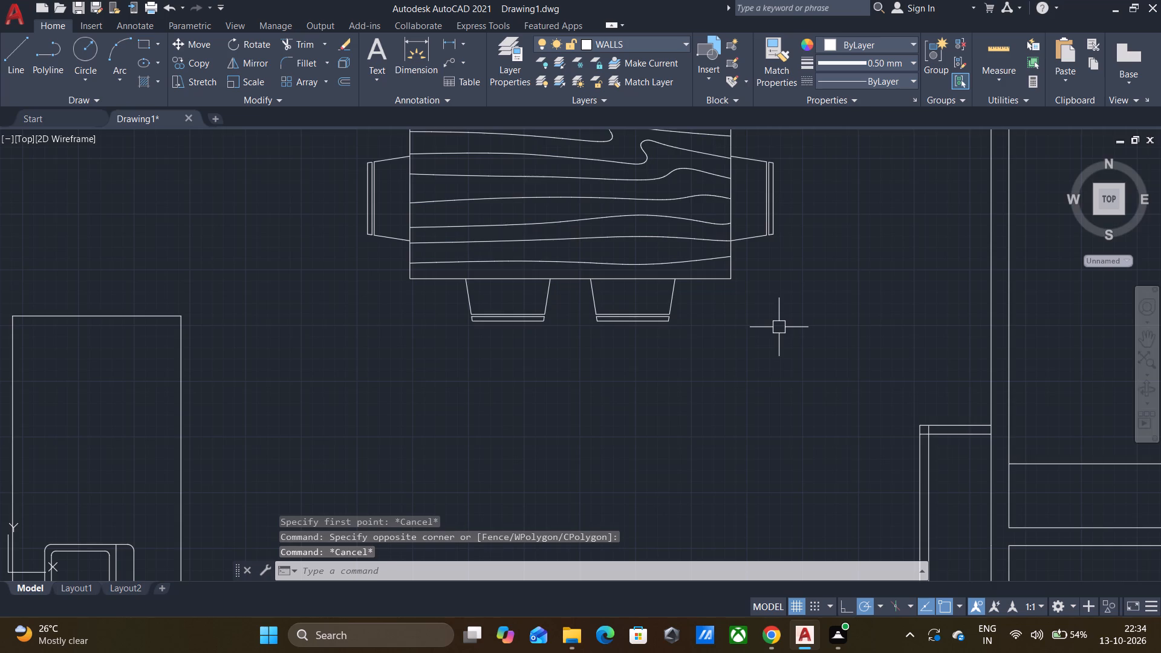
Copy the dining table set to the empty area outside the plan beside the bathroom, about 27'-10" from the original.
middle_click_drag(781, 330, 820, 453)
scroll(851, 426, "down", 2)
middle_click_drag(851, 426, 503, 247)
scroll(518, 243, "down", 1)
middle_click_drag(952, 419, 781, 317)
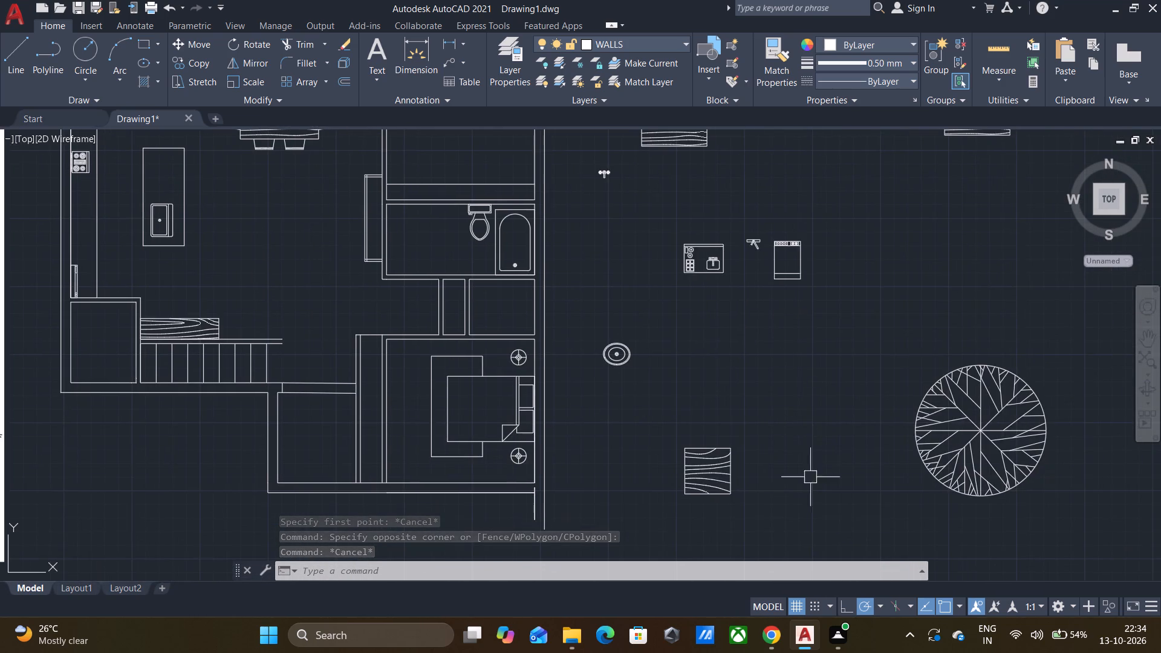
scroll(769, 340, "down", 1)
middle_click(769, 340)
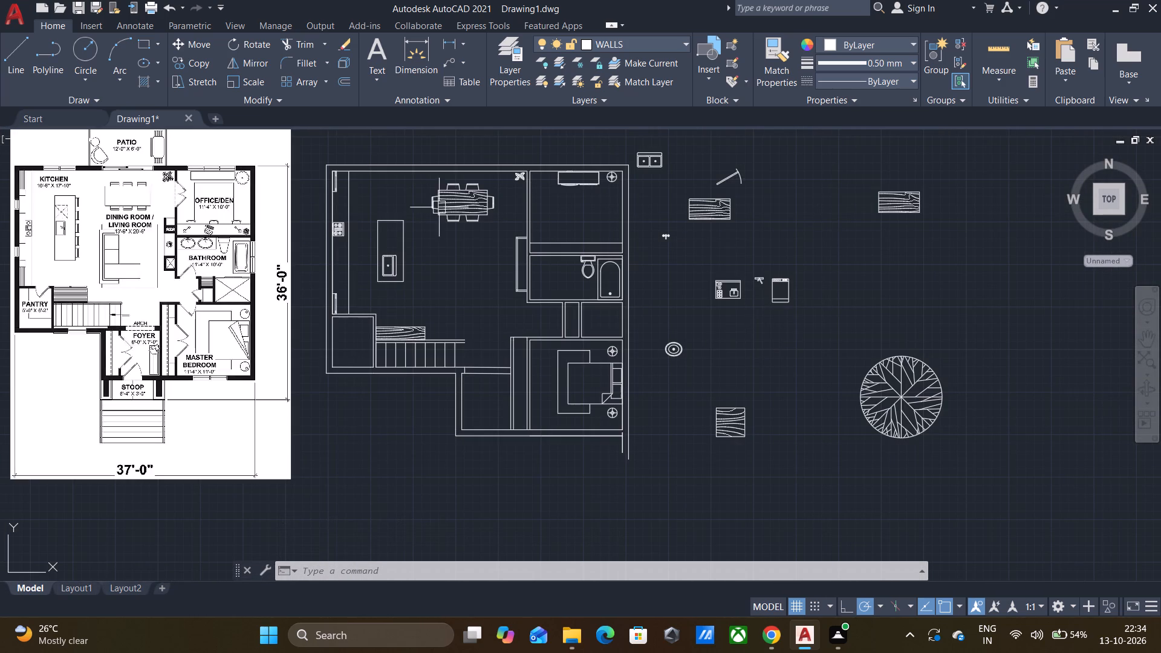
scroll(480, 215, "up", 2)
left_click_drag(514, 230, 480, 215)
left_click(354, 166)
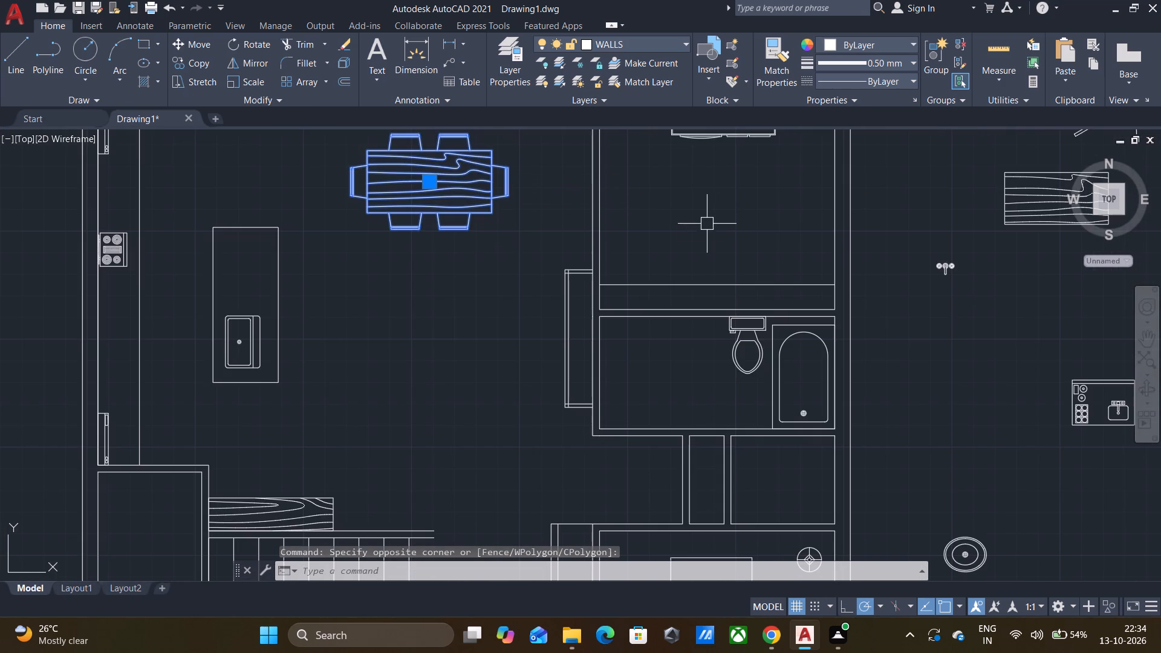
key("c")
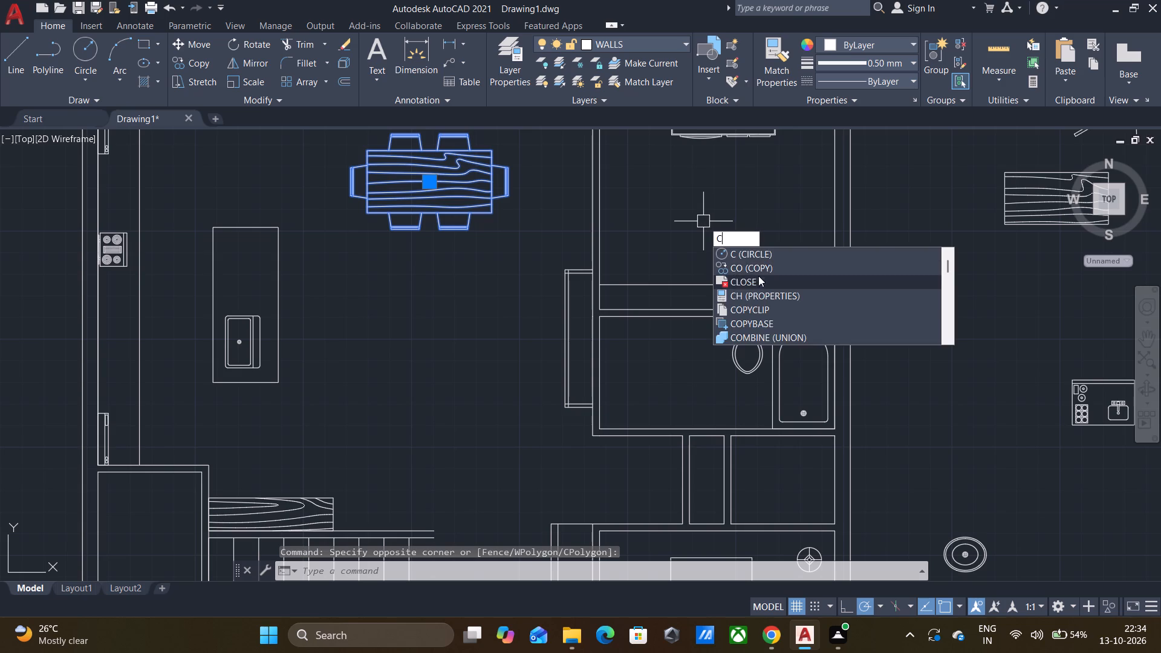
left_click(752, 262)
left_click(414, 175)
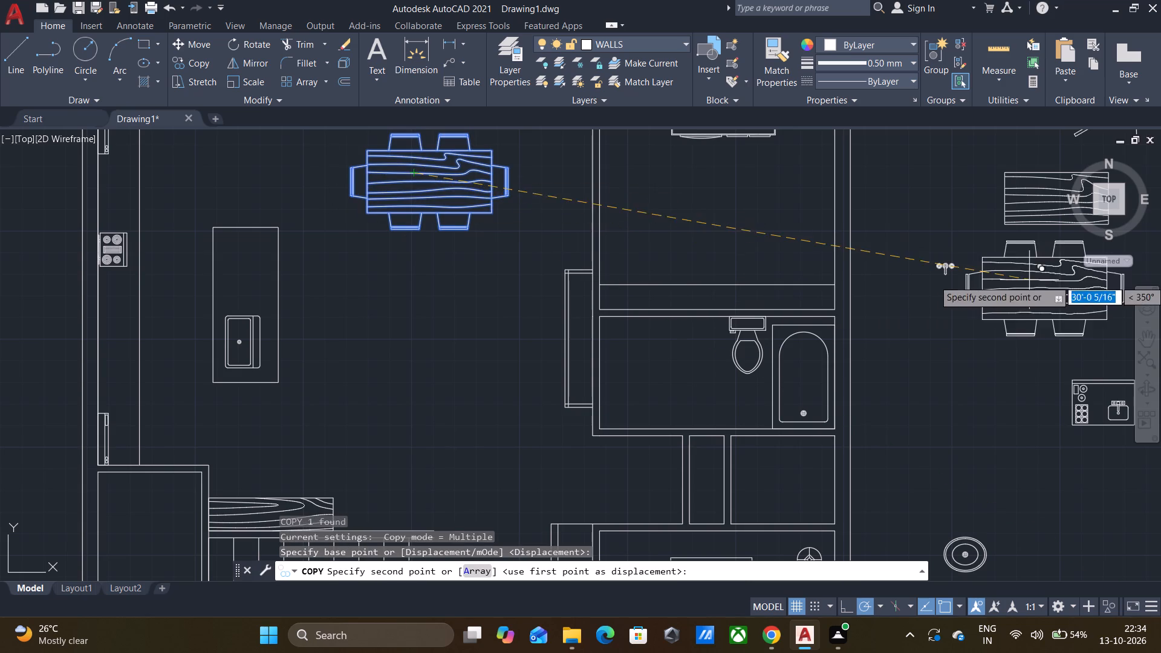
left_click(971, 325)
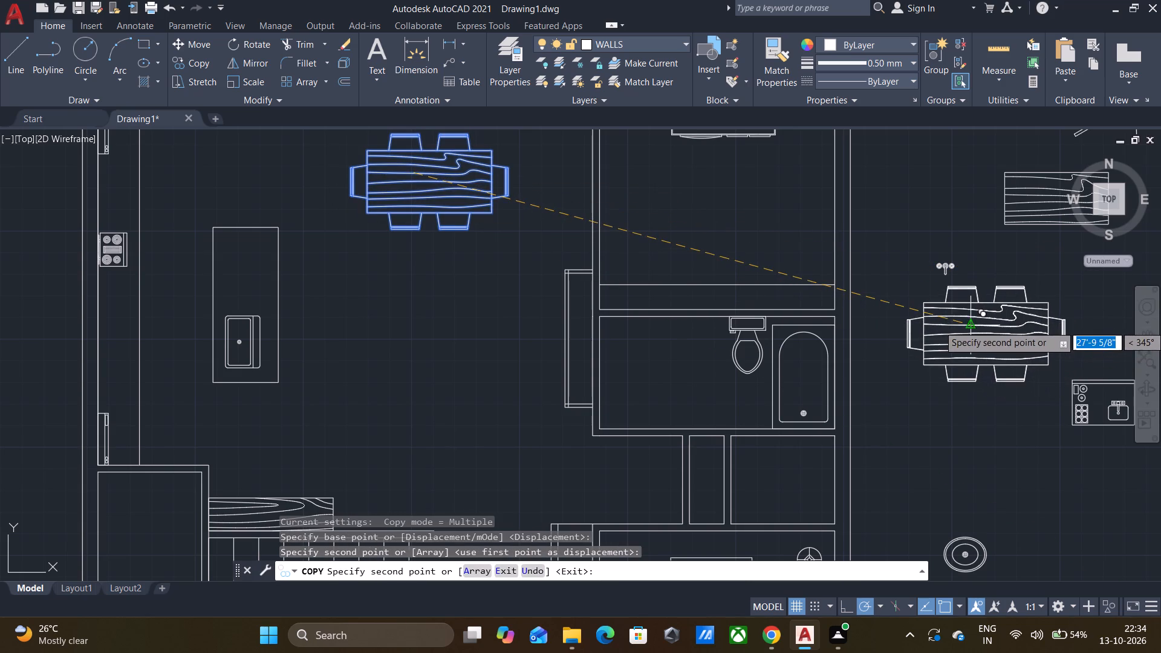
key("Escape")
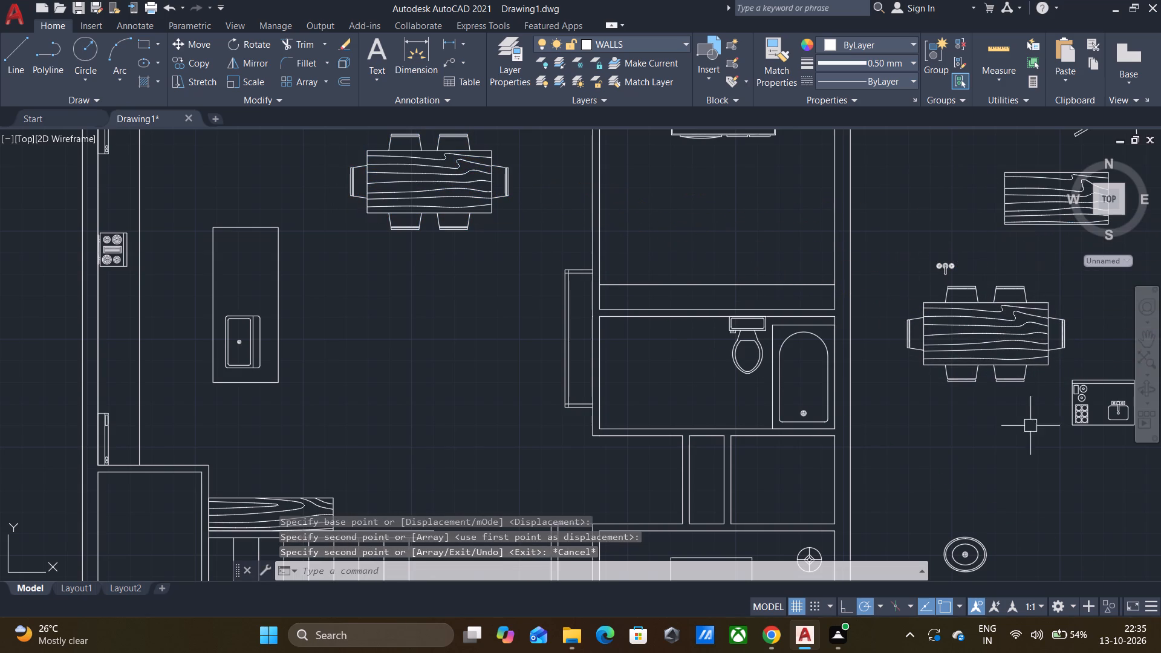
Explode the copied dining table set into separate objects.
left_click_drag(1039, 439, 1036, 429)
left_click(929, 305)
key("e")
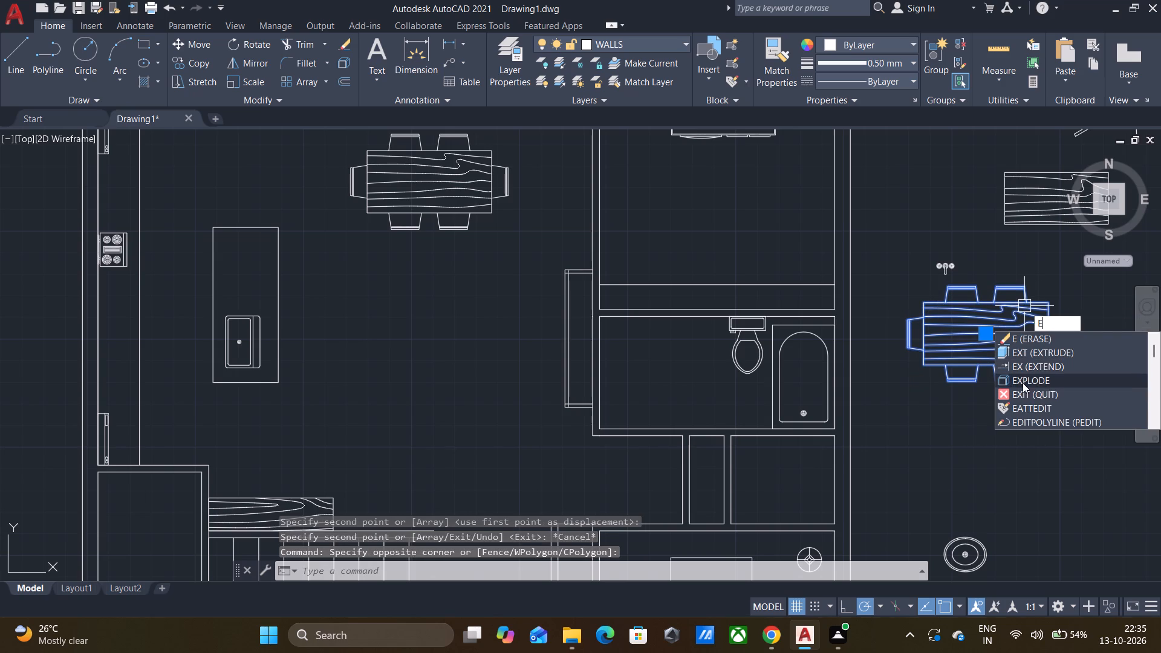
left_click(1023, 383)
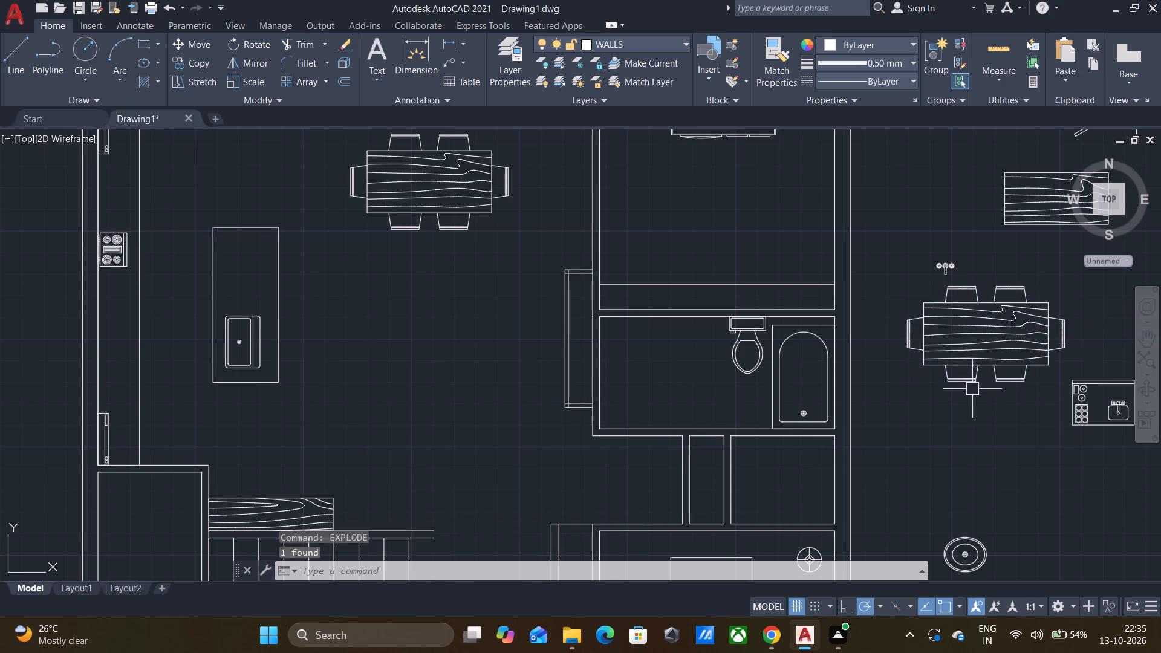
Copy the exploded set's lower-left chair outline by its backrest corner to the space below it, about 1'-10" away.
scroll(962, 377, "up", 3)
left_click(865, 367)
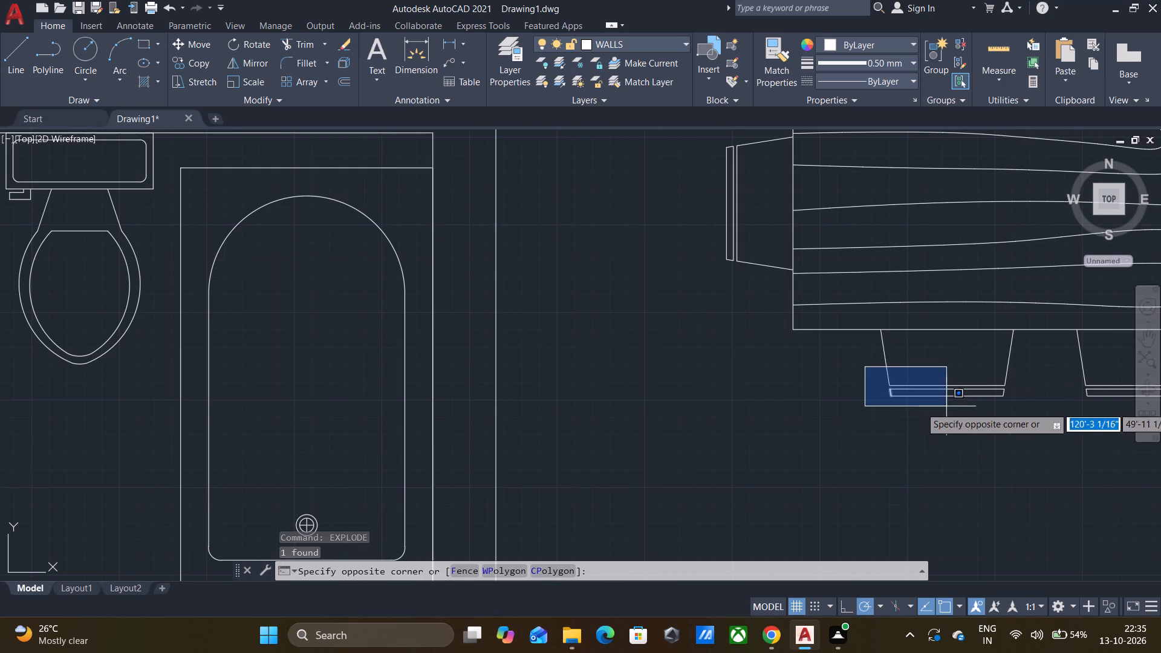
left_click(1016, 412)
left_click(1033, 382)
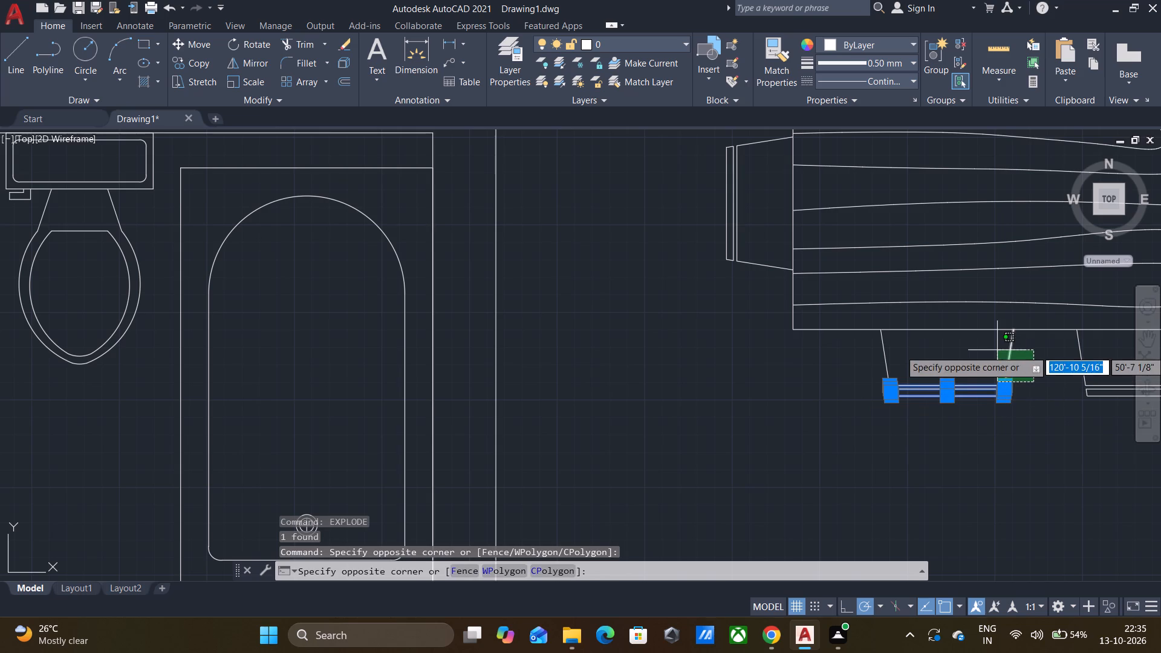
left_click(997, 350)
left_click(883, 361)
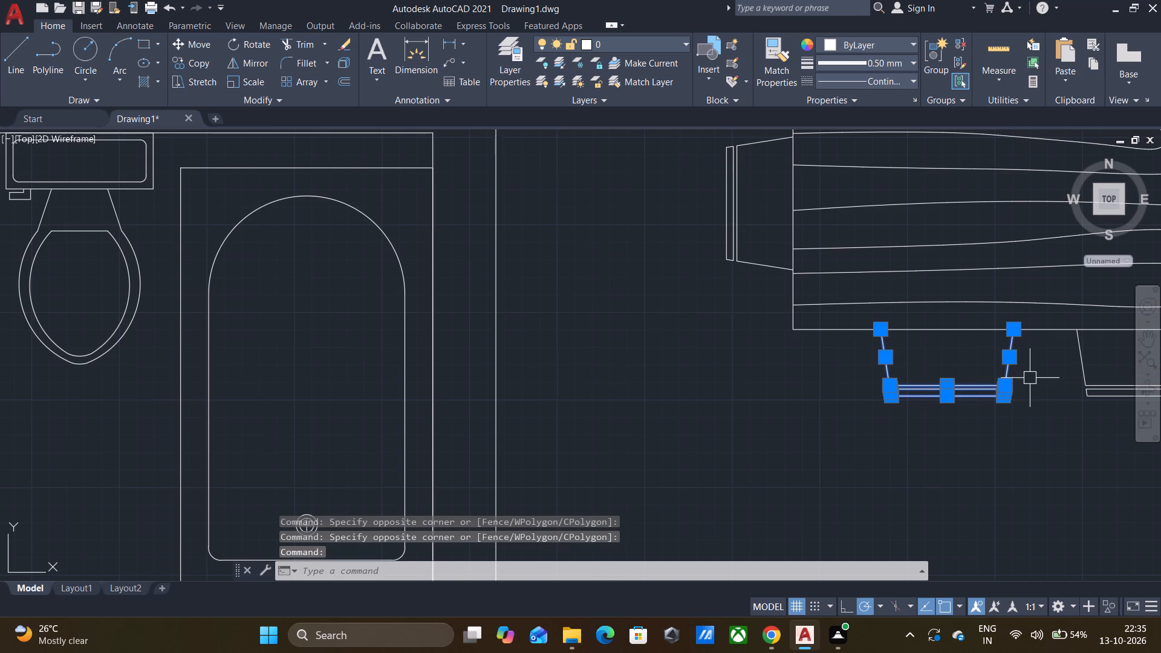
key("c")
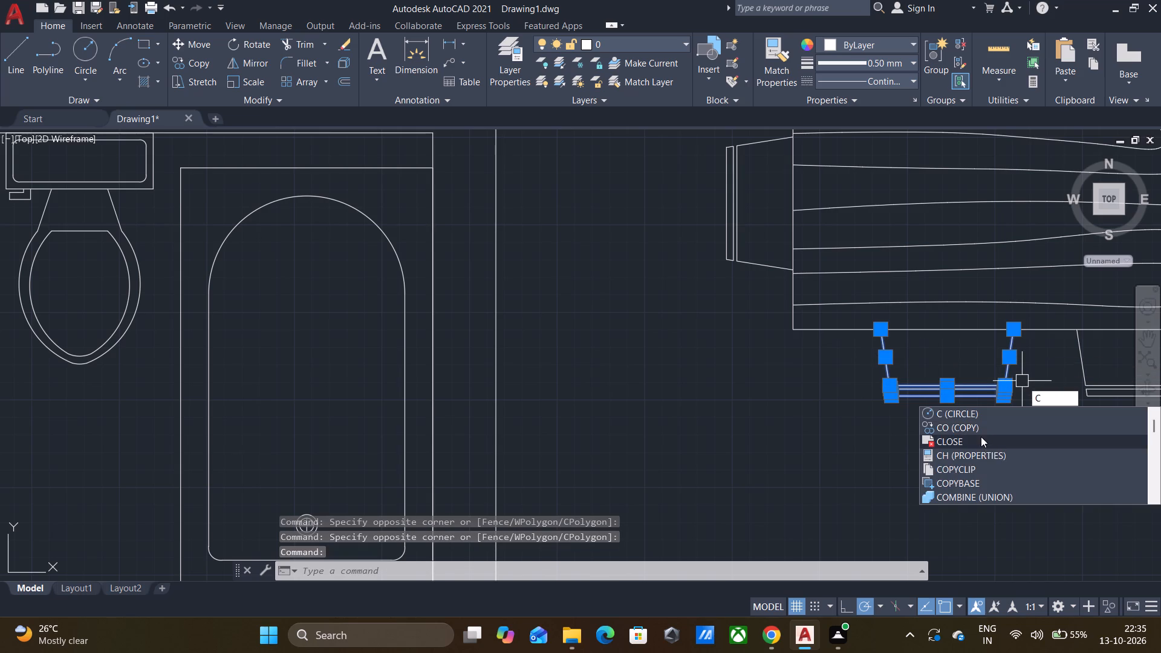
left_click(979, 430)
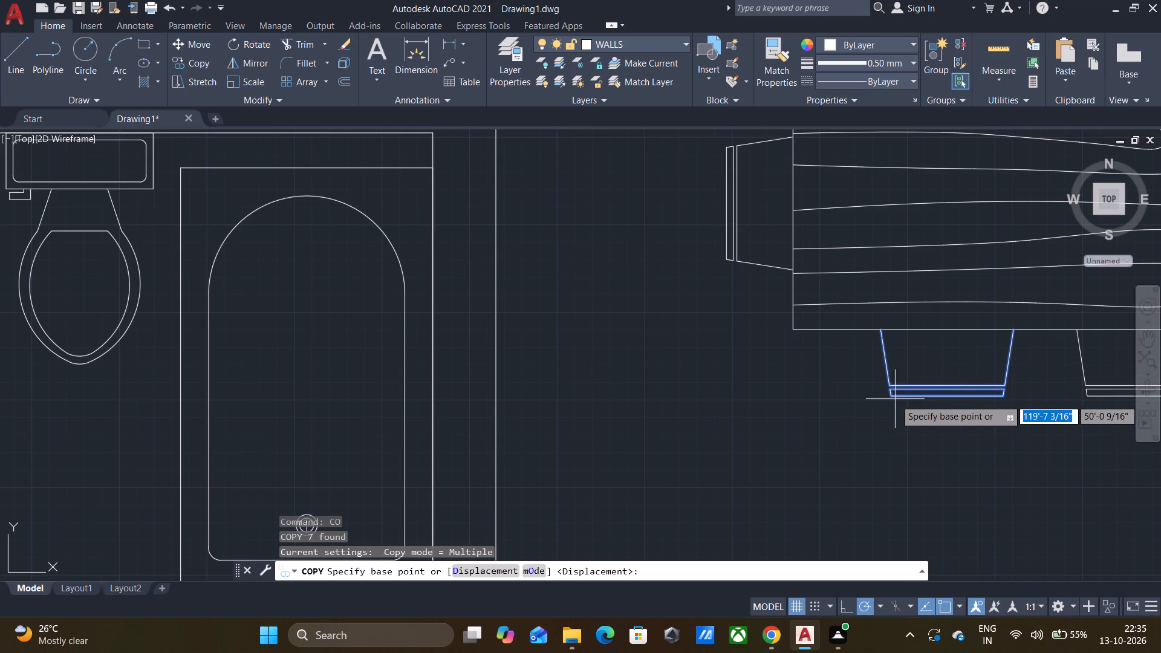
left_click(893, 397)
left_click(793, 513)
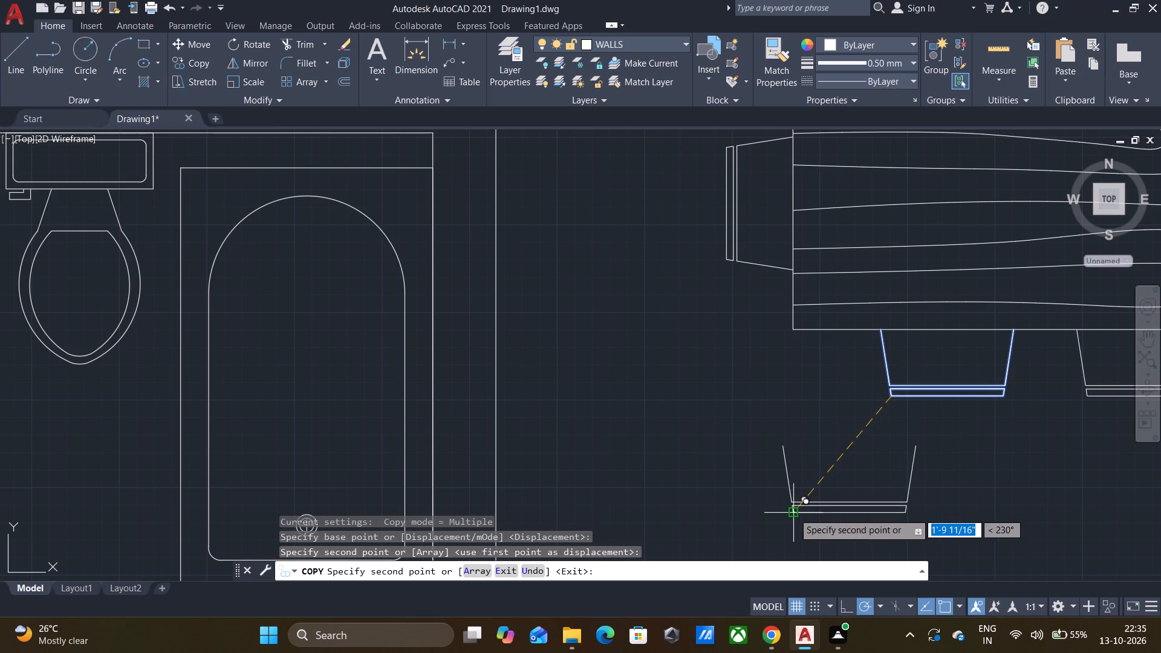
key("Escape")
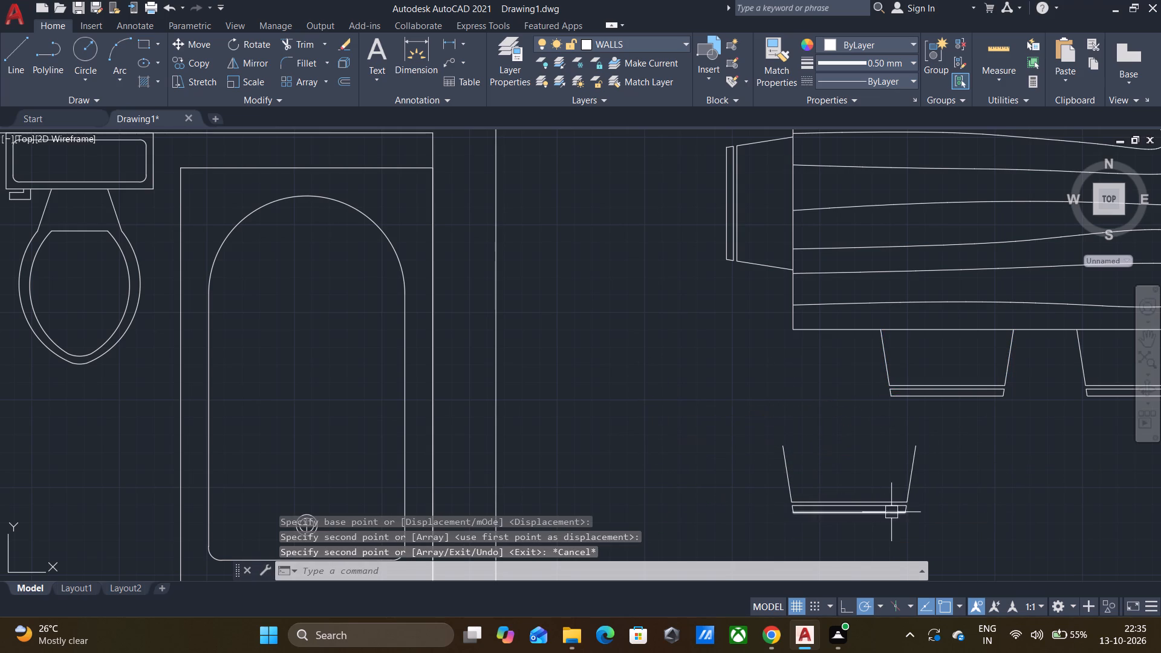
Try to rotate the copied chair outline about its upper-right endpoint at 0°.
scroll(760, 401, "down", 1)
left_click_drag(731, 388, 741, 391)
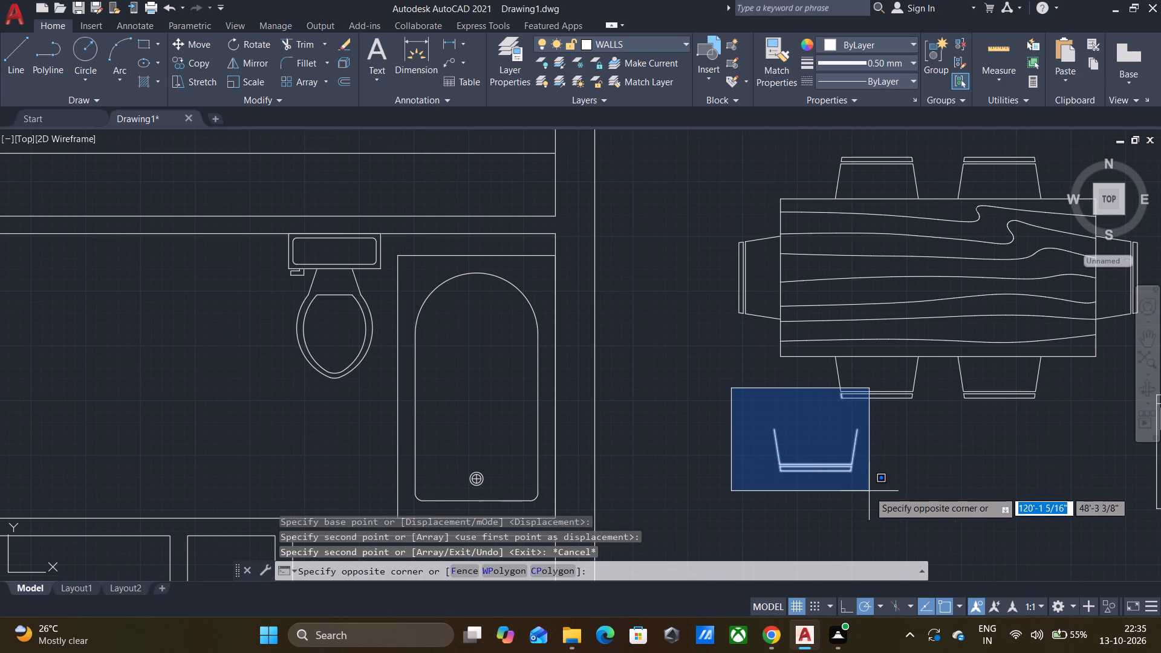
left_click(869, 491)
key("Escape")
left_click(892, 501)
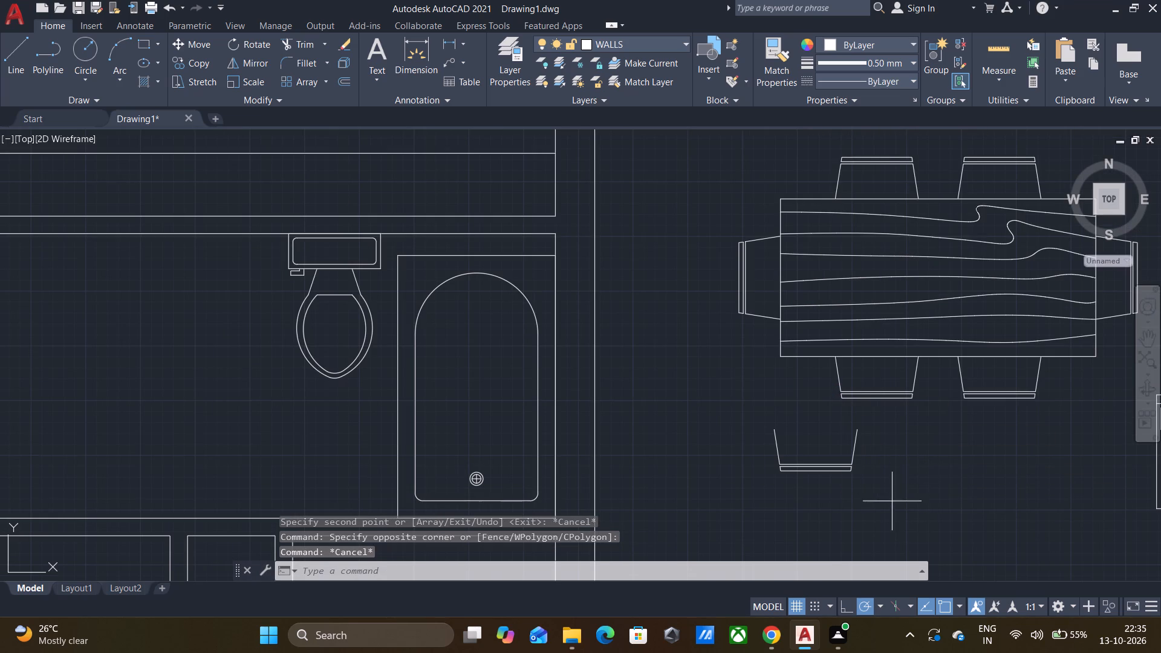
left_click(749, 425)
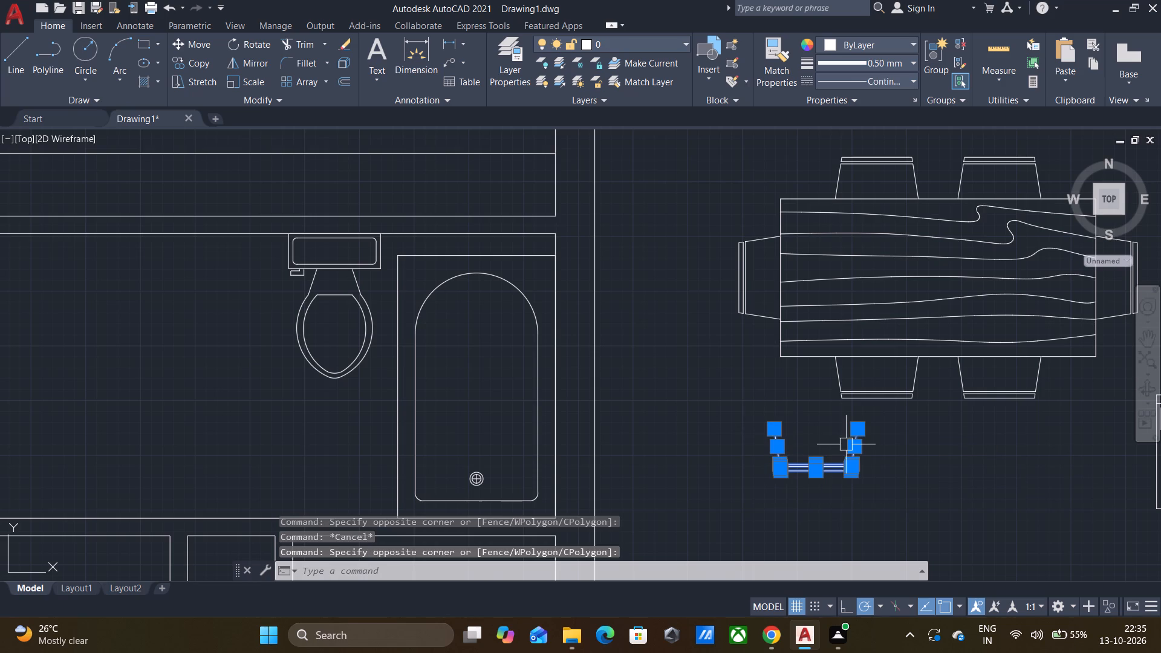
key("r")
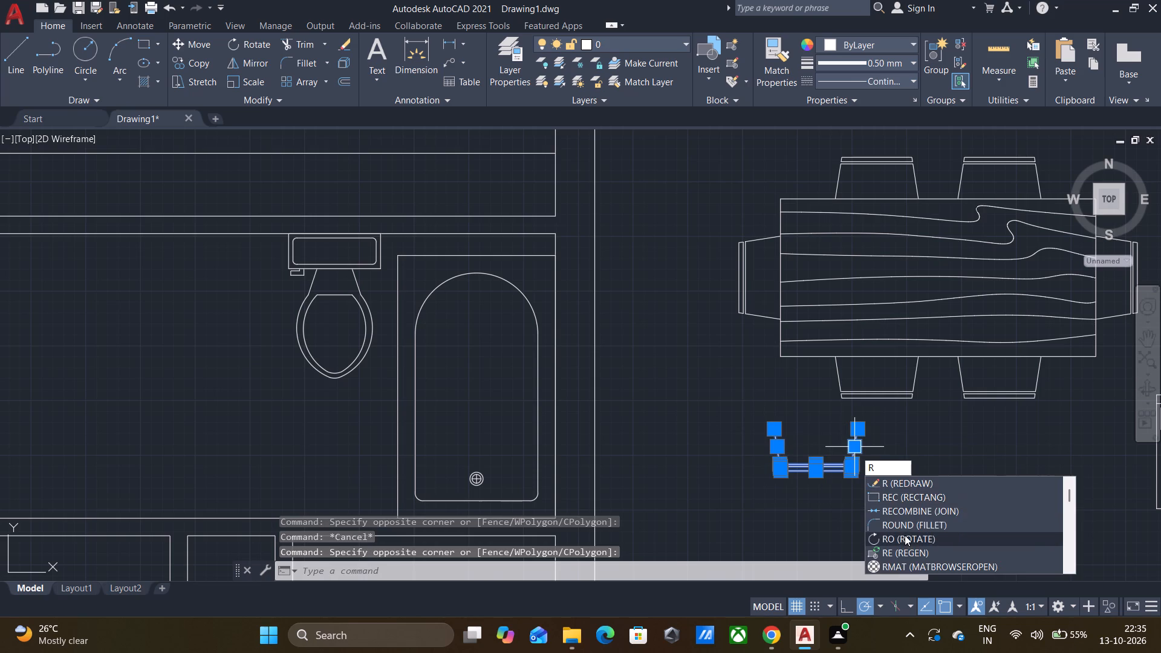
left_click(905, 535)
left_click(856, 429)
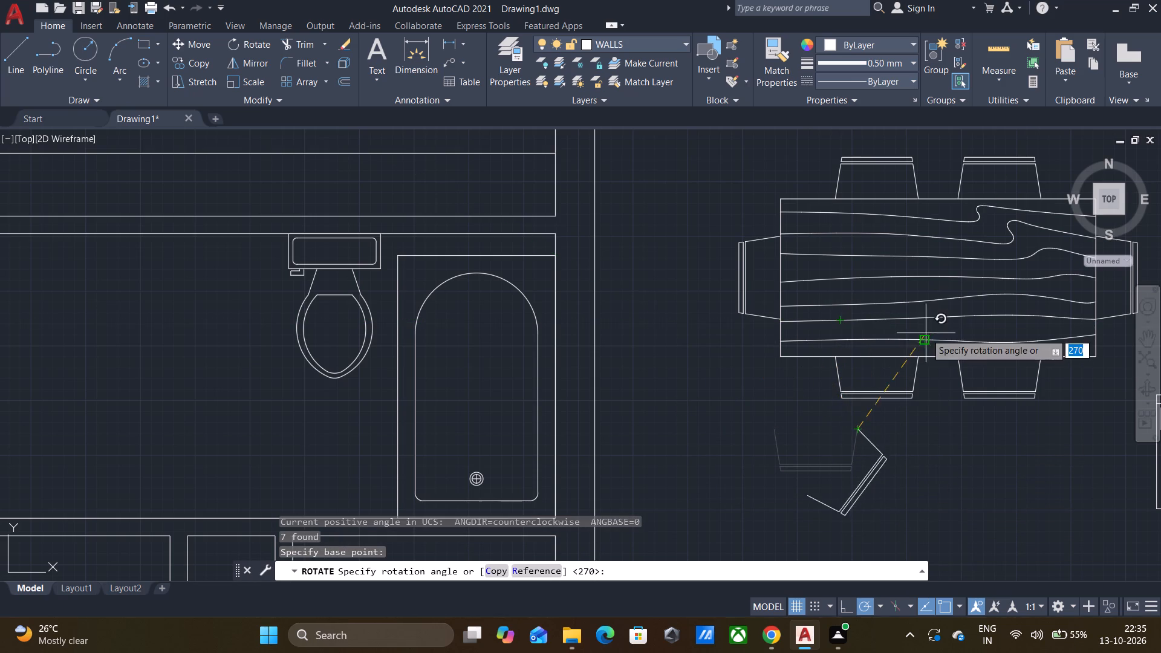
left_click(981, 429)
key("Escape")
Move the copied chair outline by its lower-right corner to open space farther below the exploded dining set.
left_click_drag(906, 499, 900, 497)
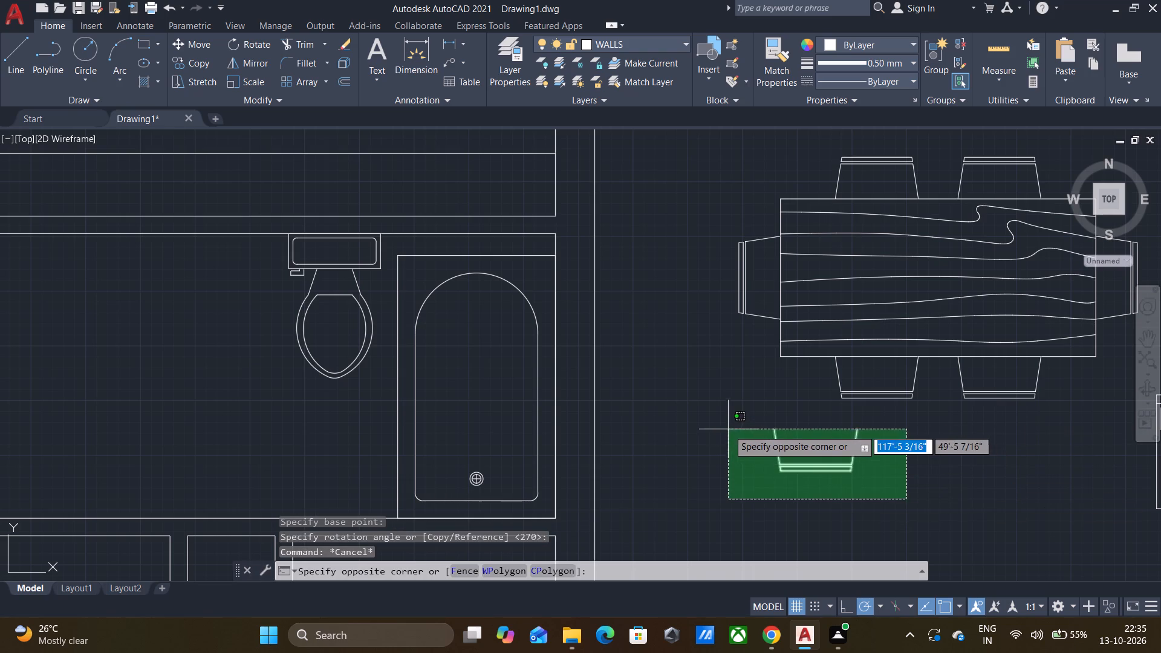
left_click(723, 424)
key("m")
key("Return")
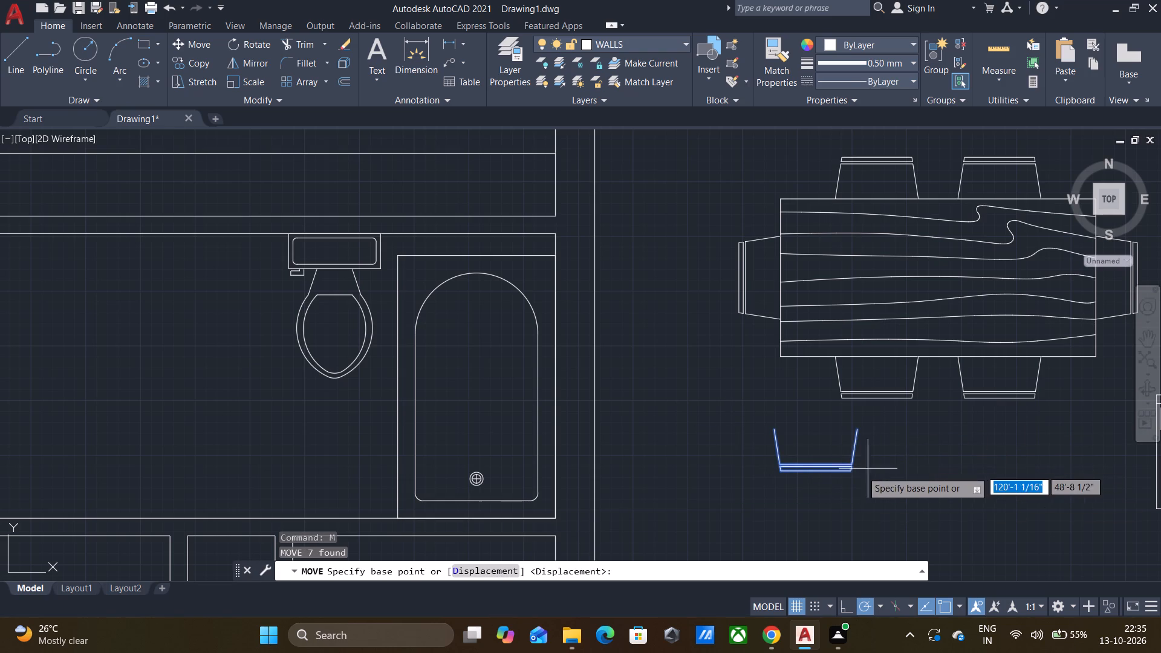
left_click(851, 470)
scroll(896, 508, "down", 1)
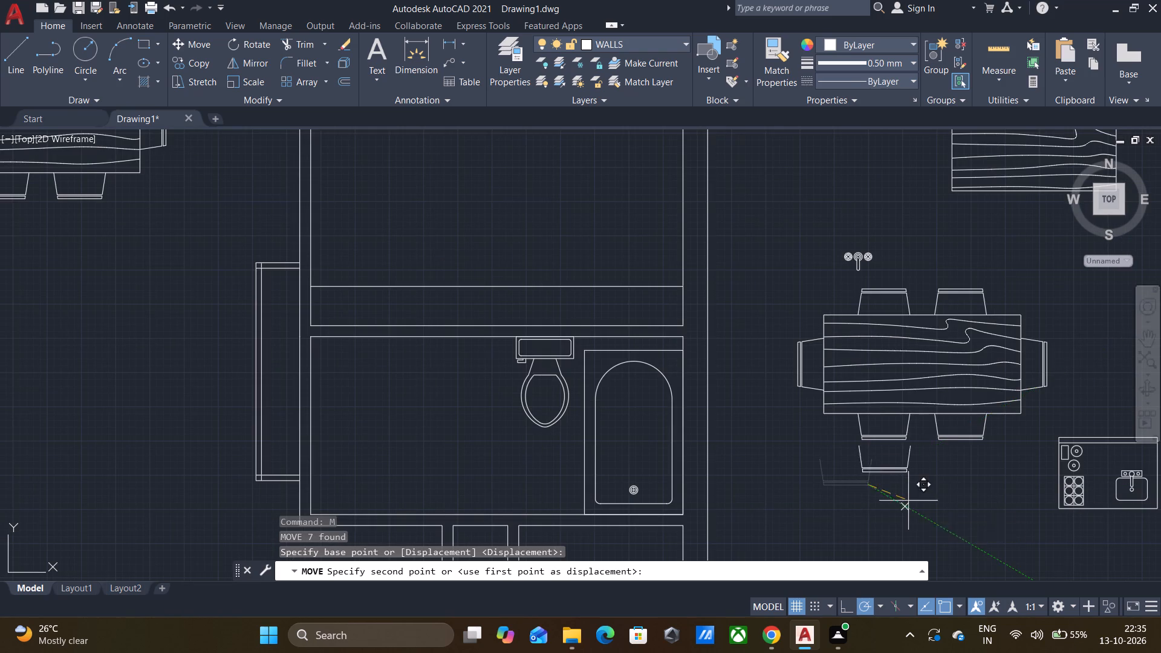
middle_click_drag(915, 520, 937, 408)
left_click(946, 483)
Rotate the copied chair outline below the exploded dining set 180° about its upper-right endpoint.
left_click(837, 429)
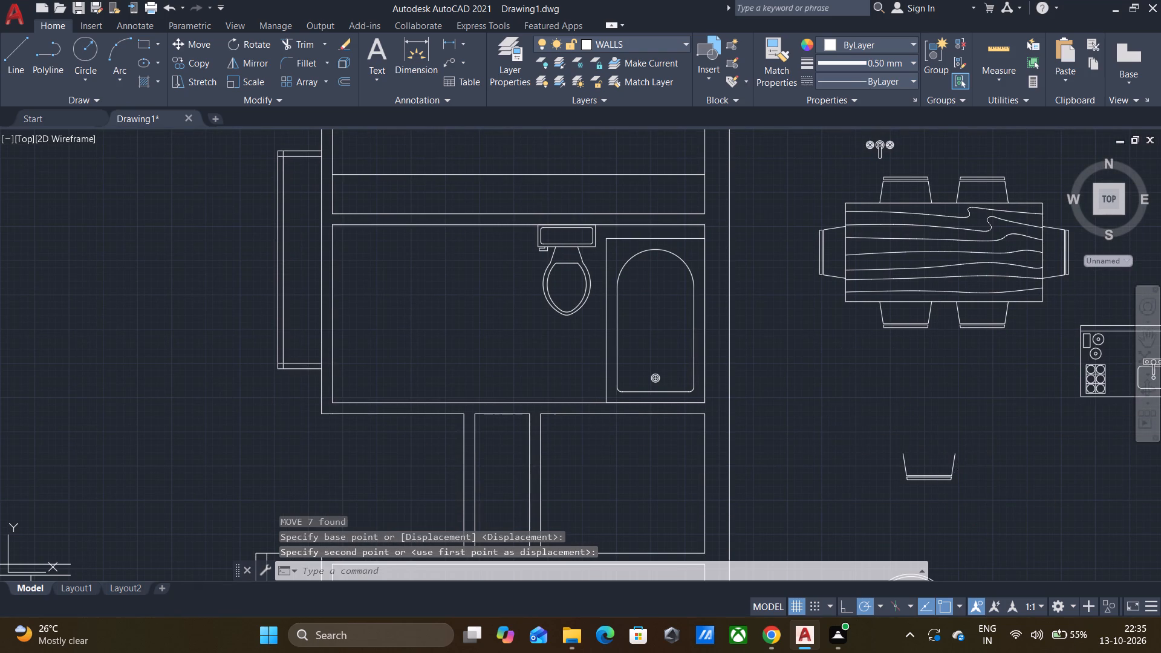
left_click(1044, 507)
key("r")
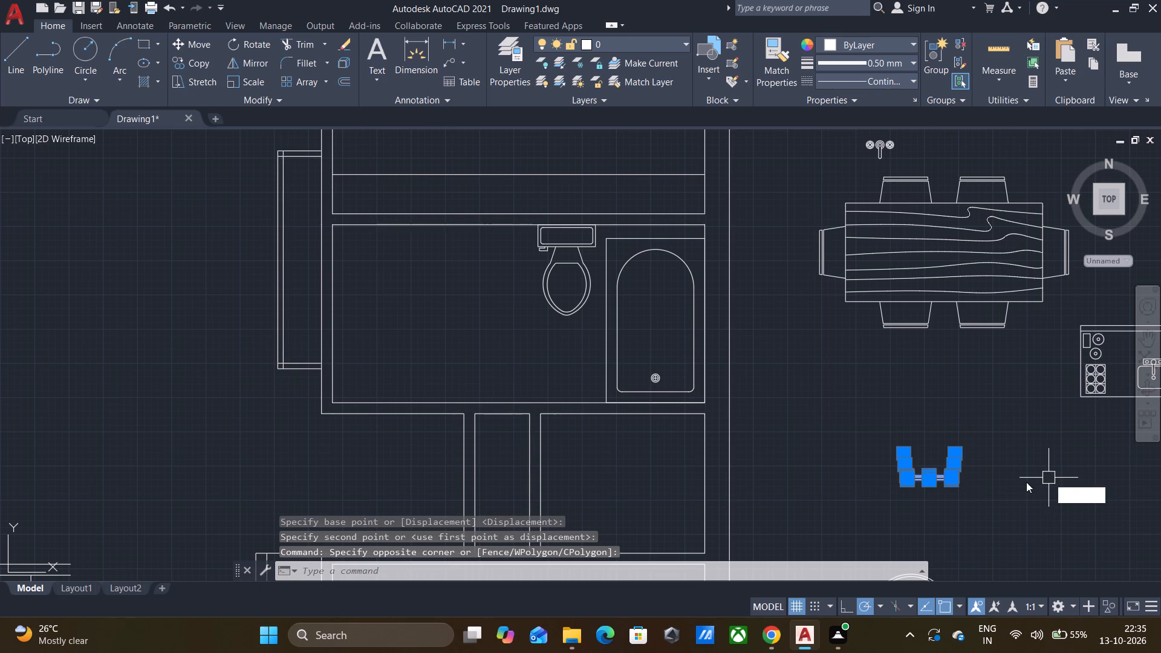
left_click(1006, 564)
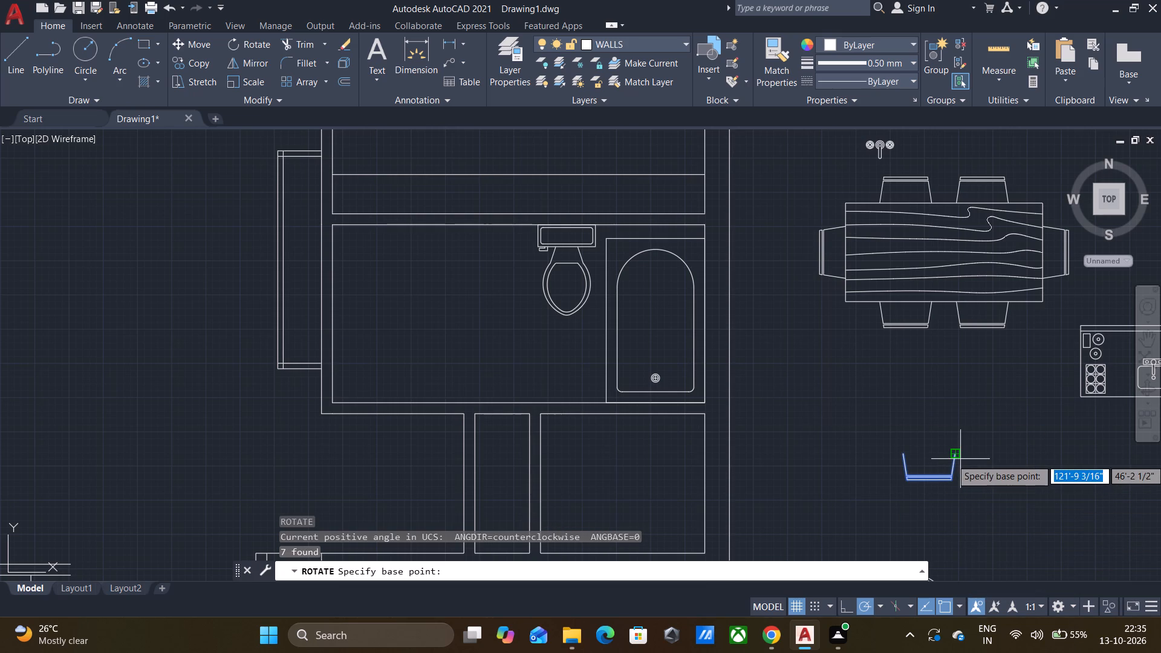
left_click(959, 458)
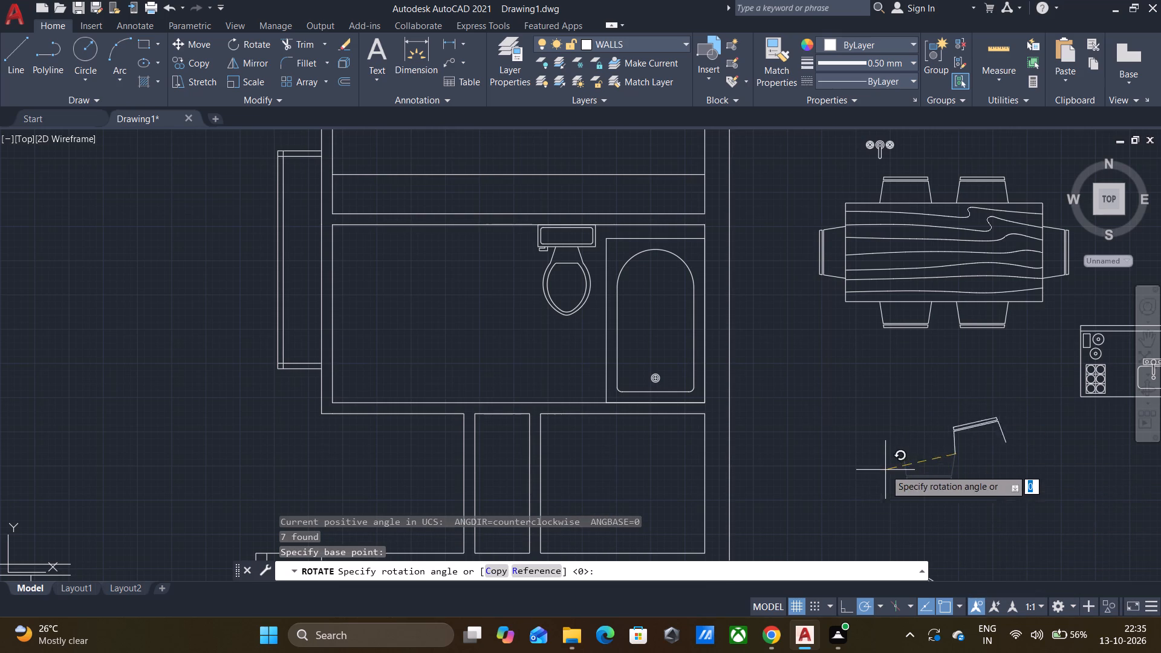
left_click(863, 455)
Copy the rotated chair outline by its lower-left endpoint to three spaced positions along the upper edge of the office/den desk.
left_click(913, 403)
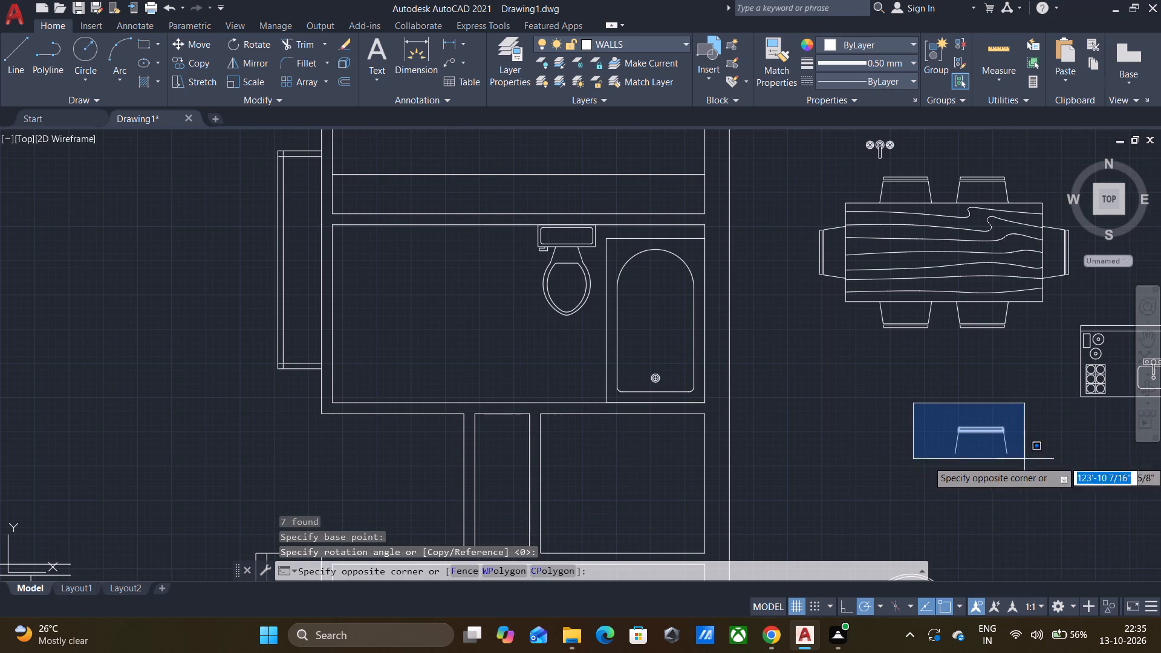
left_click(1034, 469)
key("c")
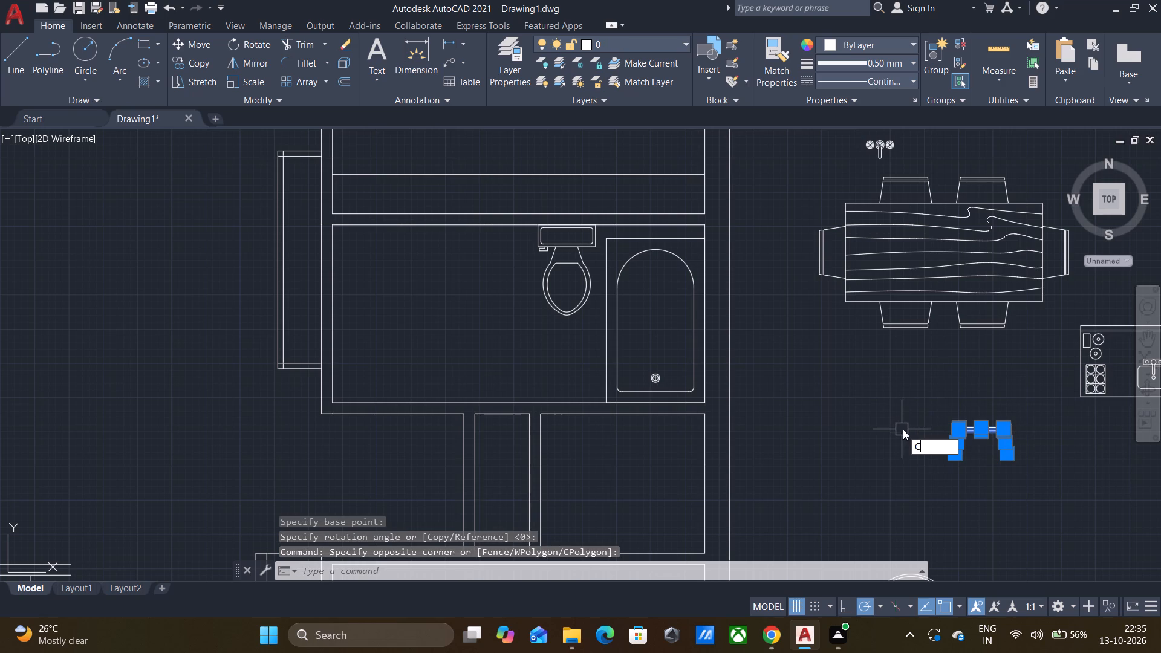
left_click(942, 474)
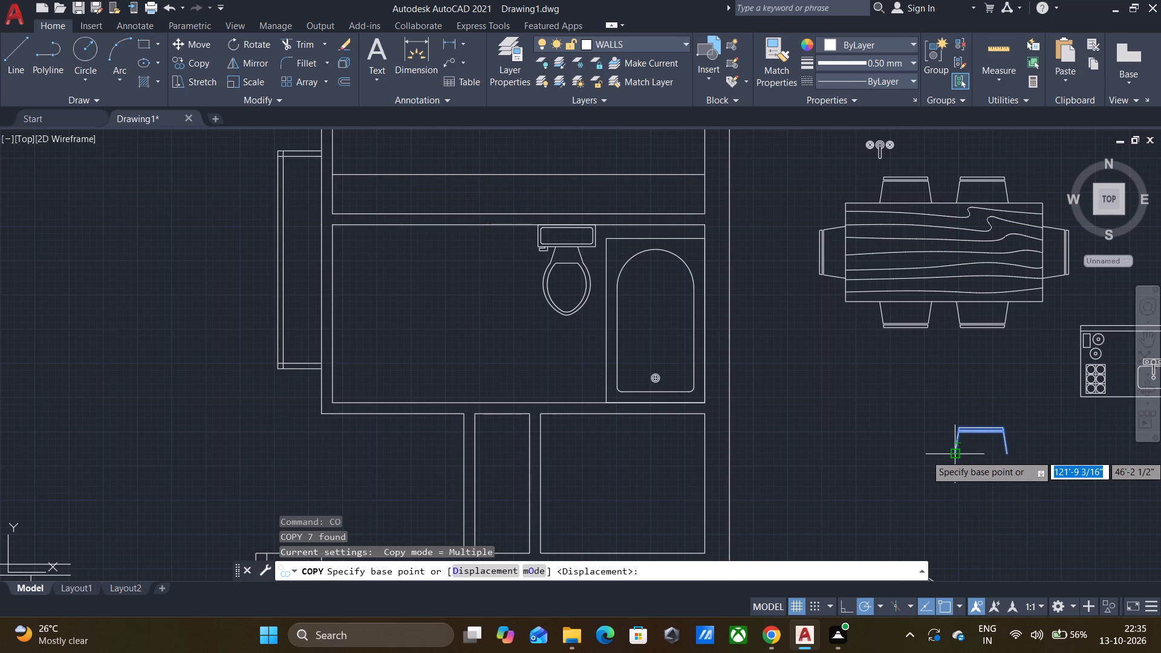
left_click(954, 455)
scroll(886, 421, "down", 2)
scroll(707, 312, "up", 1)
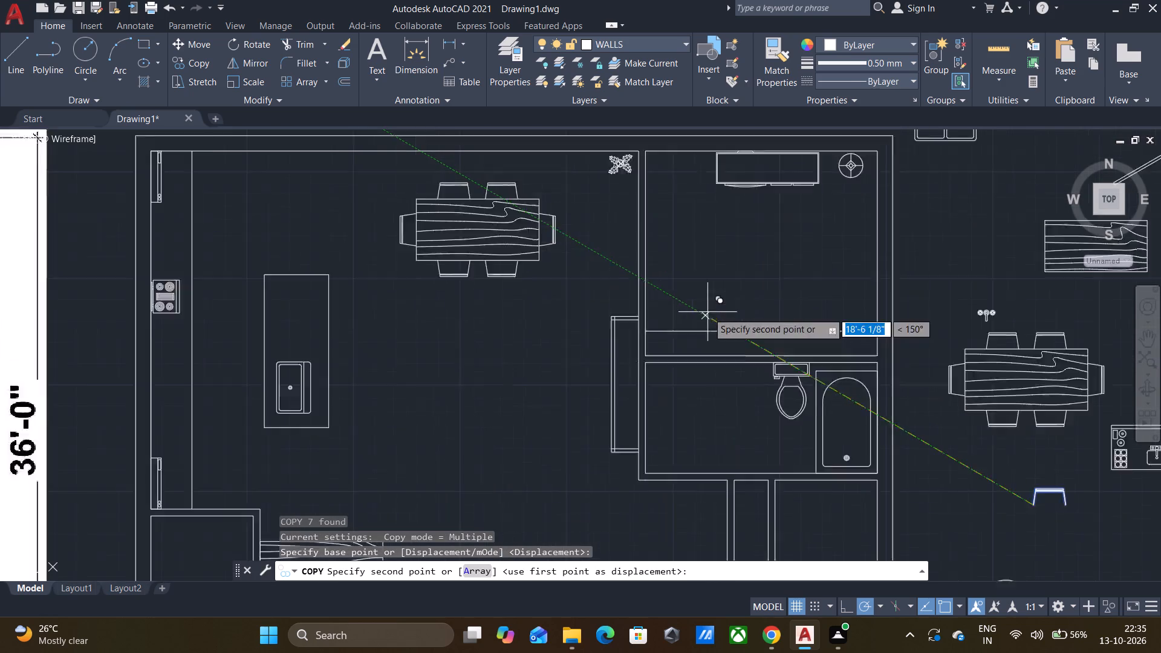
scroll(707, 312, "up", 1)
left_click(659, 337)
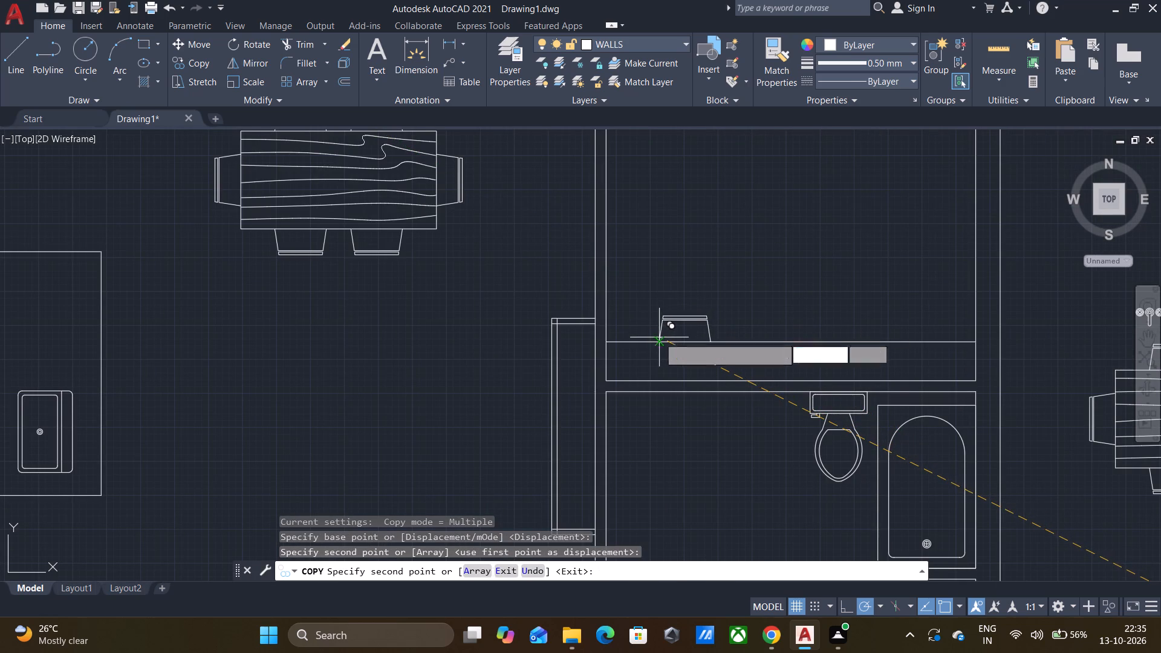
left_click(763, 340)
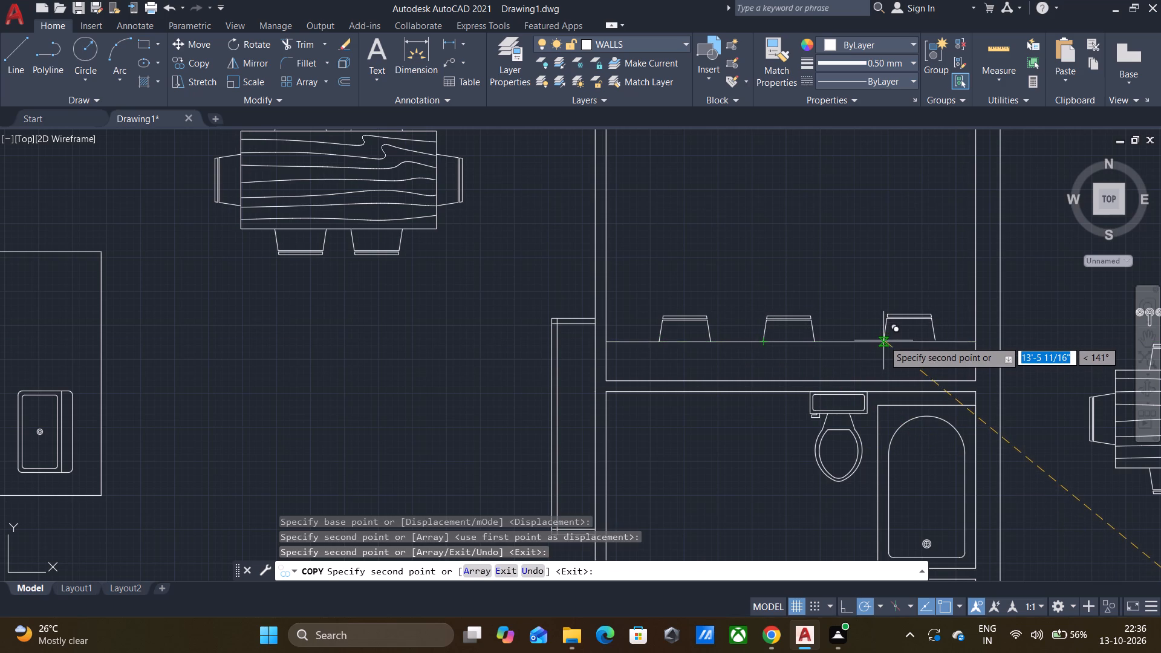
left_click(883, 339)
key("Escape")
Rotate the small angled-arm block between the kitchen unit and the dishwasher 180° about its bar's left corner.
scroll(960, 287, "down", 2)
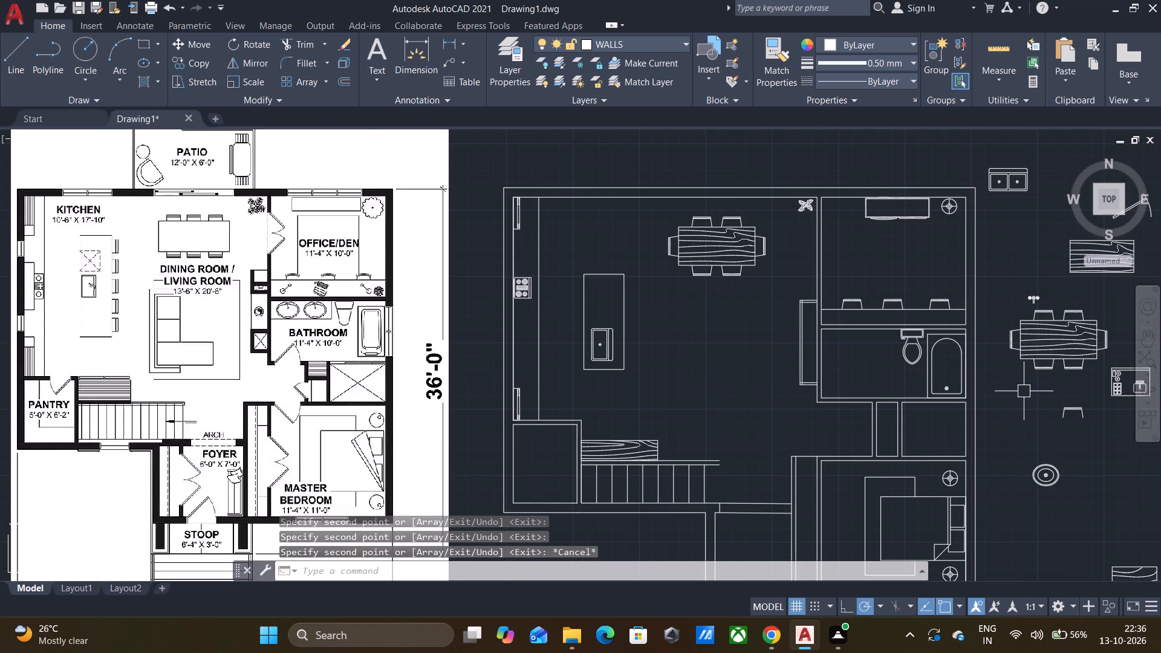
scroll(331, 291, "up", 3)
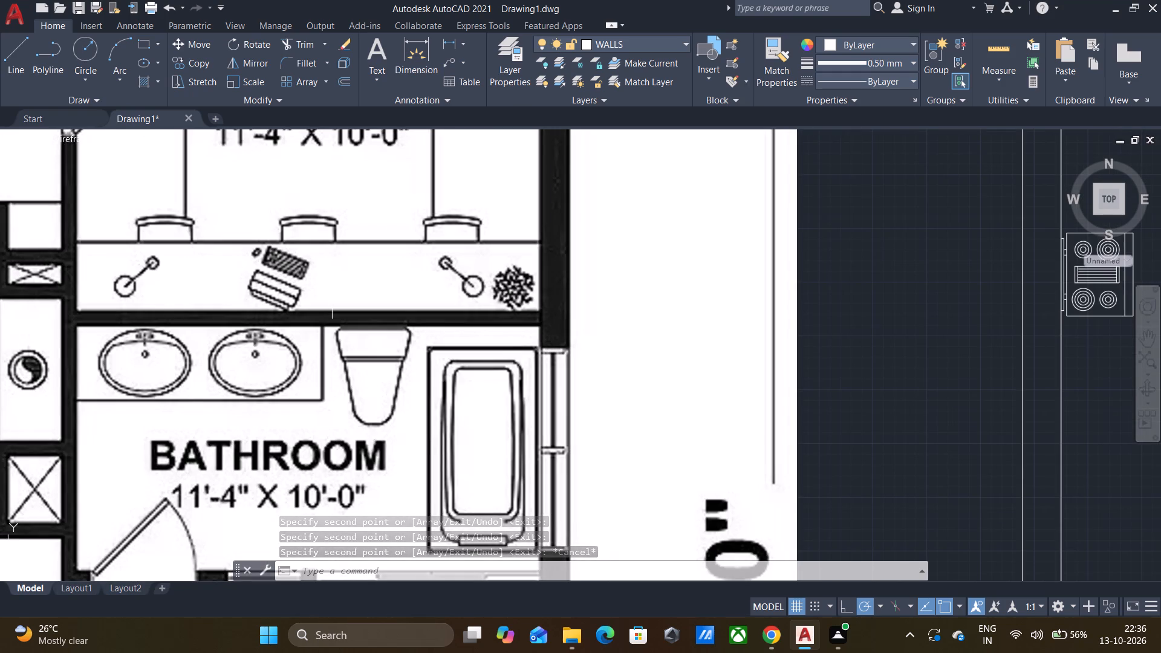
scroll(333, 290, "down", 3)
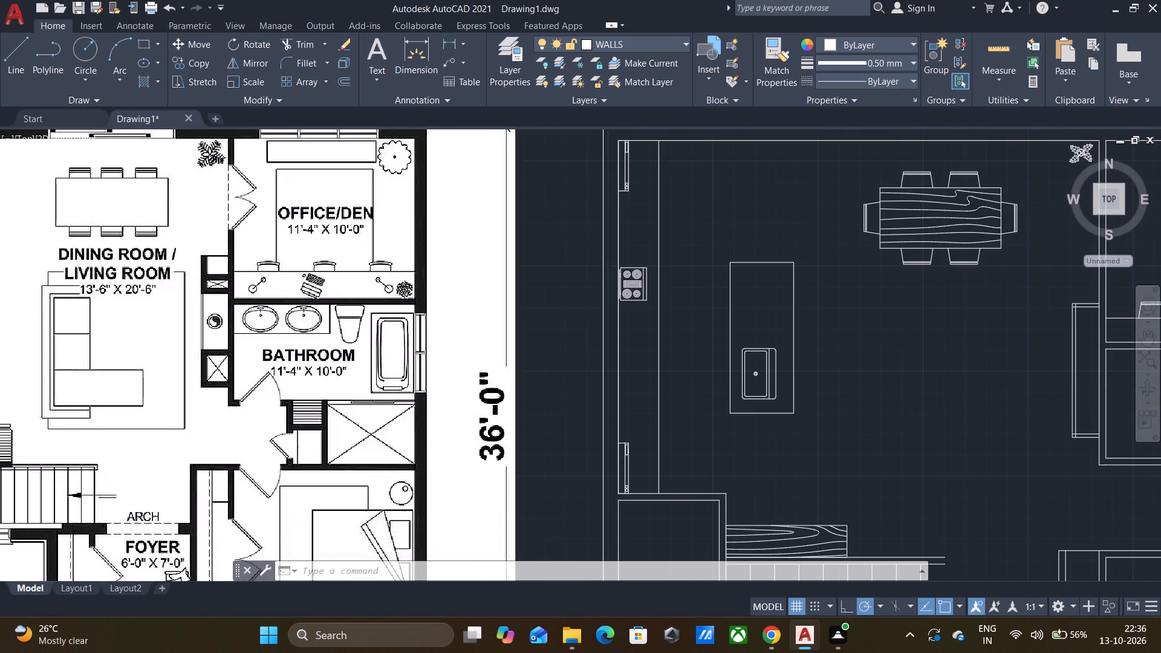
scroll(334, 289, "down", 1)
scroll(865, 346, "up", 4)
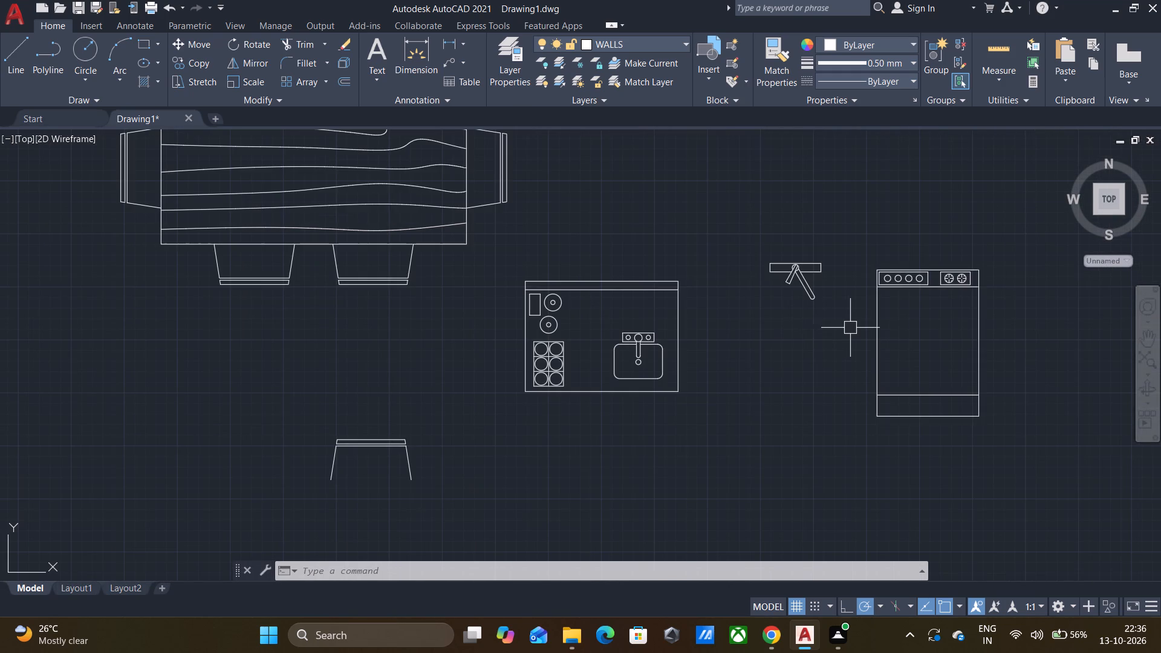
left_click(834, 326)
left_click(755, 240)
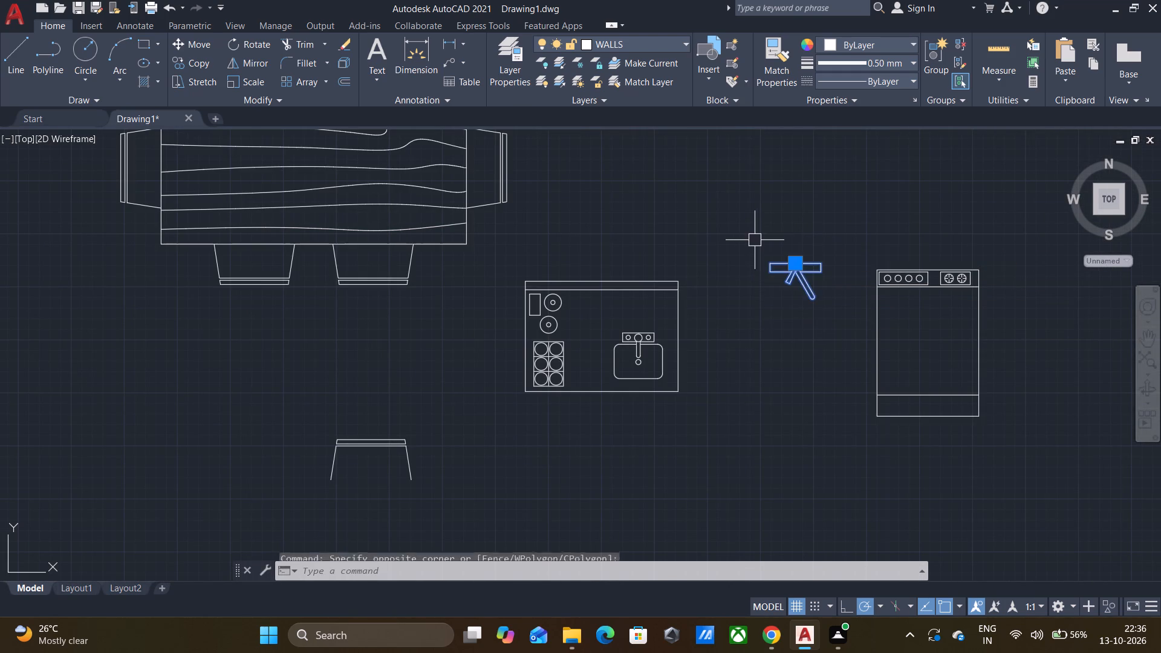
scroll(754, 240, "down", 4)
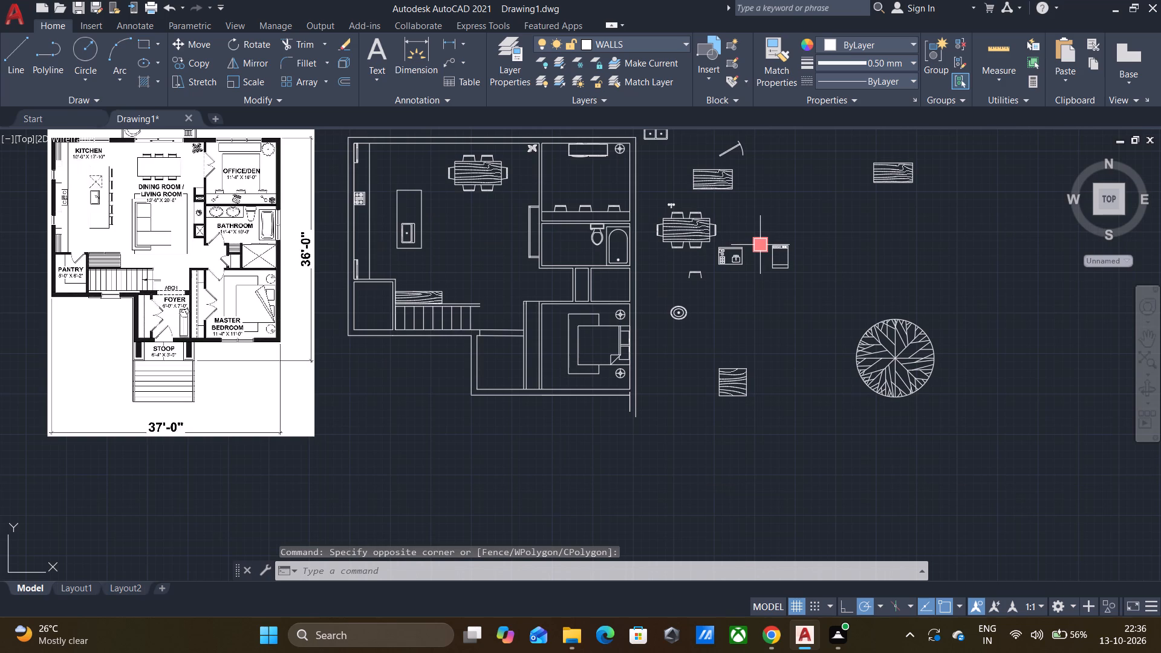
scroll(835, 247, "up", 3)
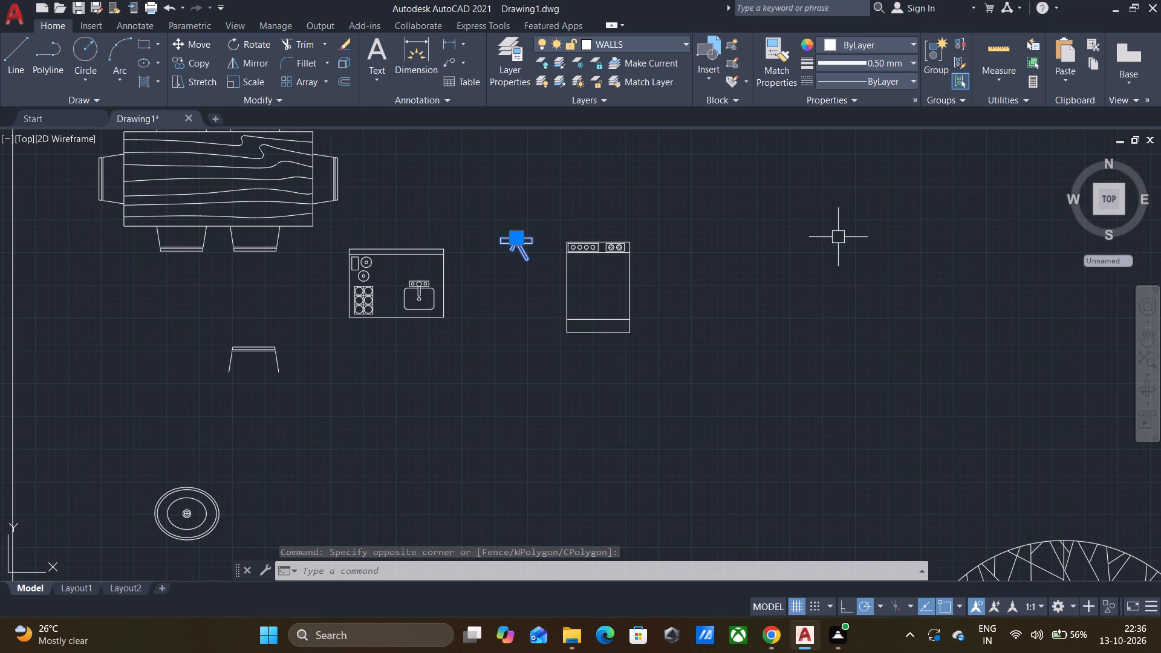
key("r")
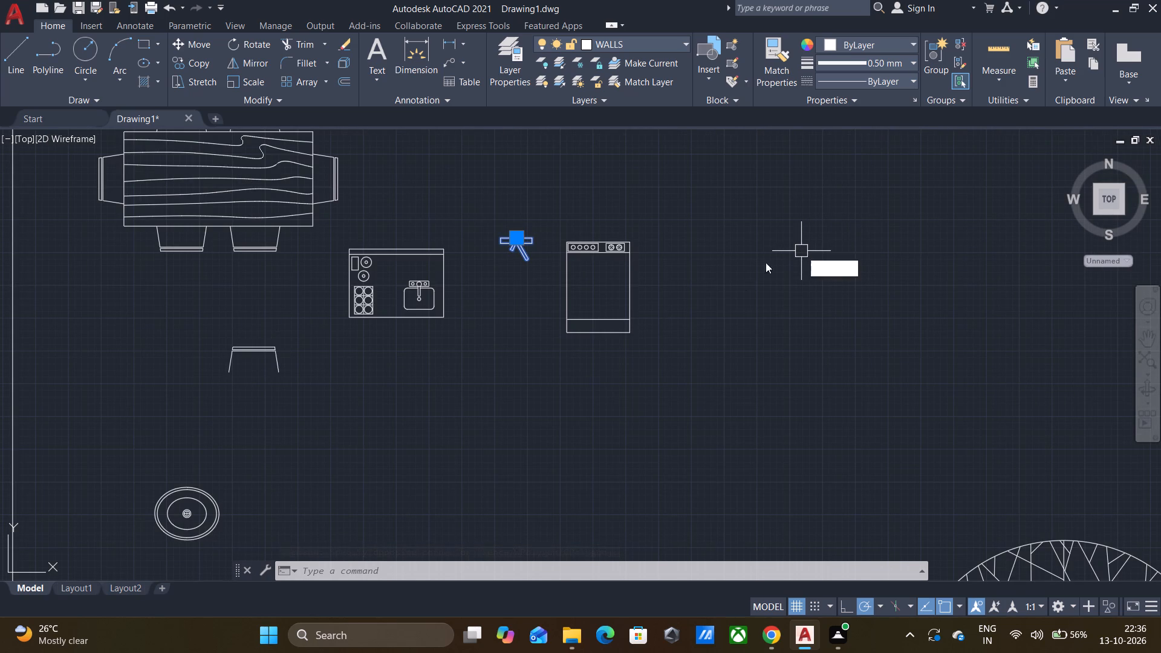
left_click(879, 342)
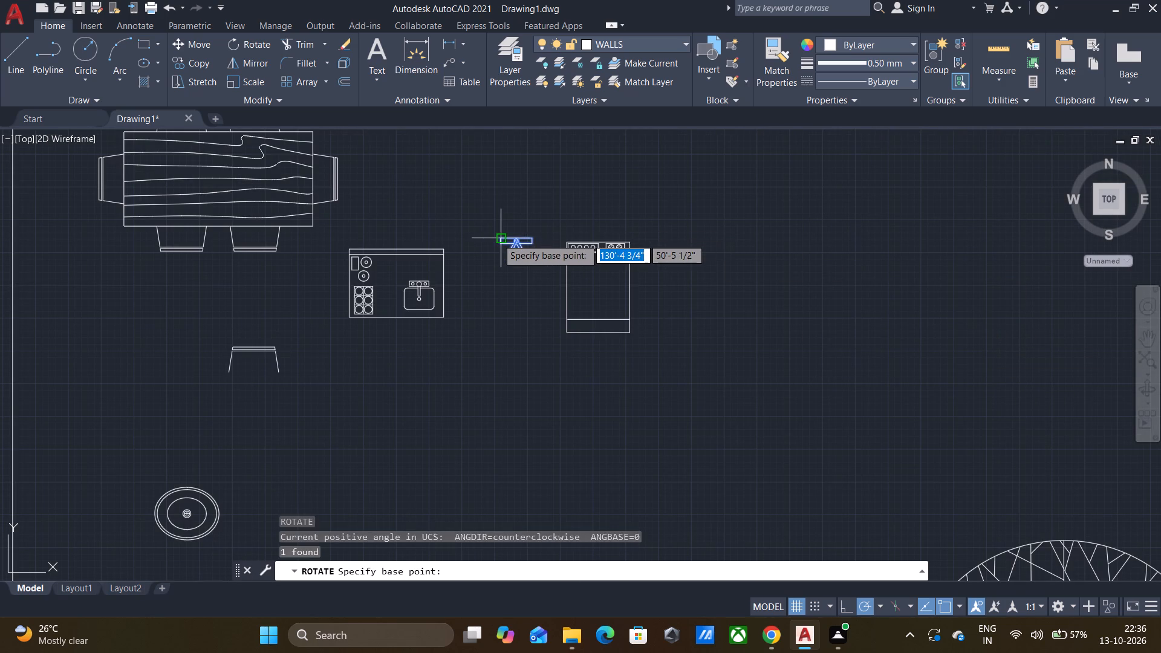
left_click(497, 238)
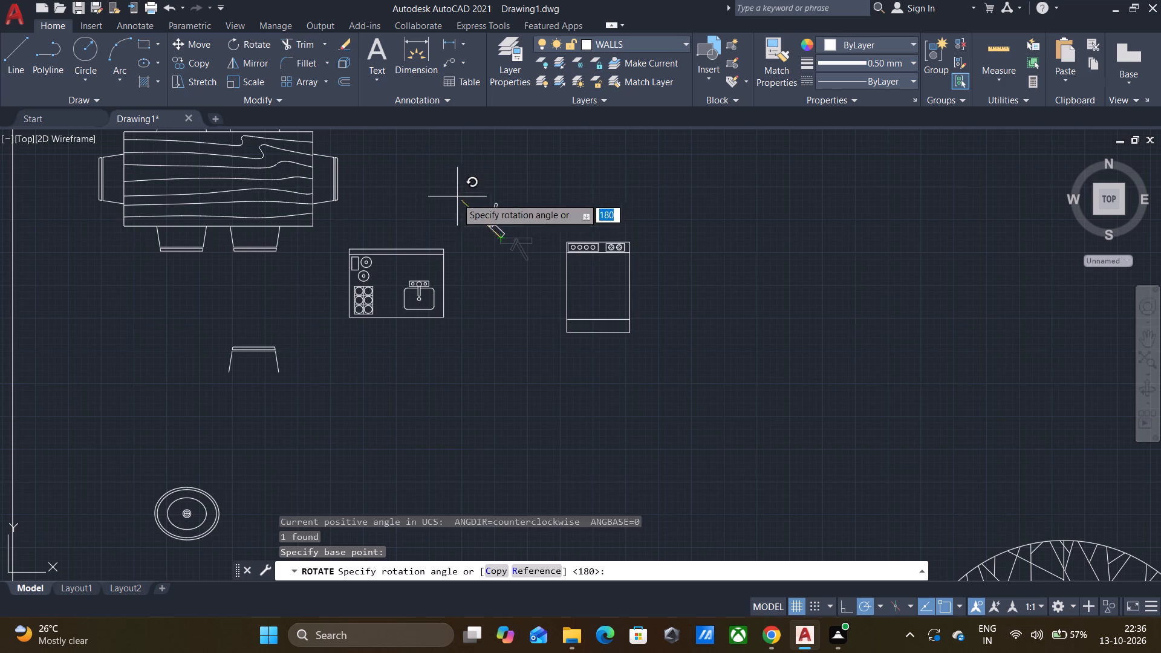
left_click(451, 235)
Copy the rotated angled-arm block onto the office/den desk twice, in front of the left and right chairs, about 7'-4" apart.
left_click_drag(527, 256, 521, 254)
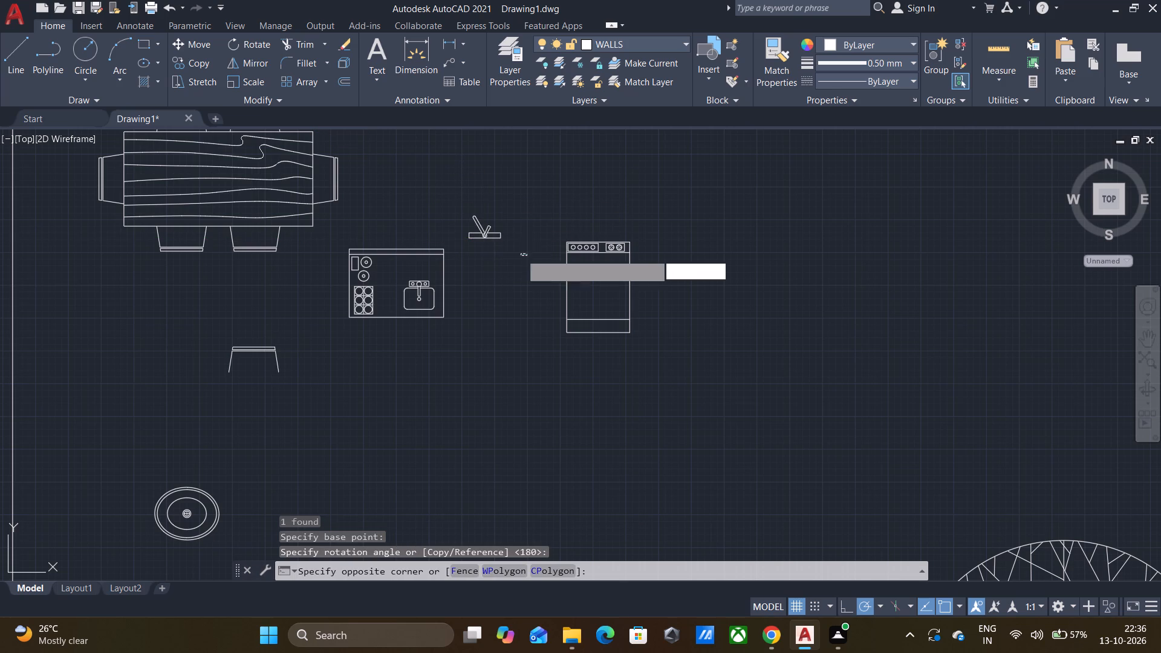
left_click(449, 204)
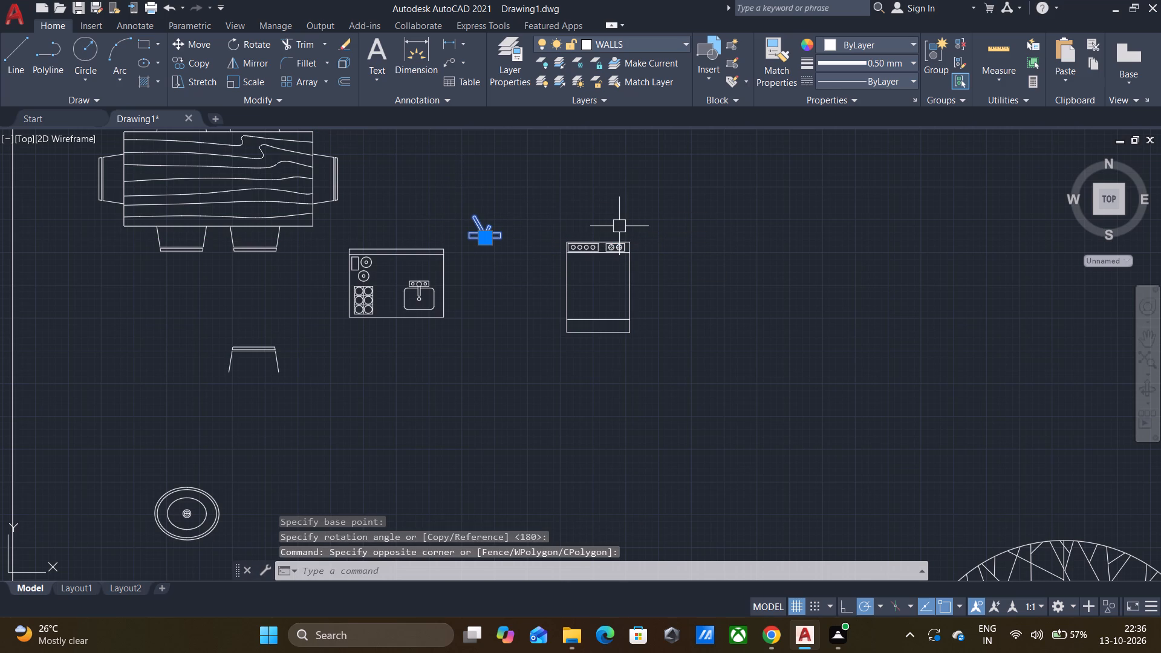
key("c")
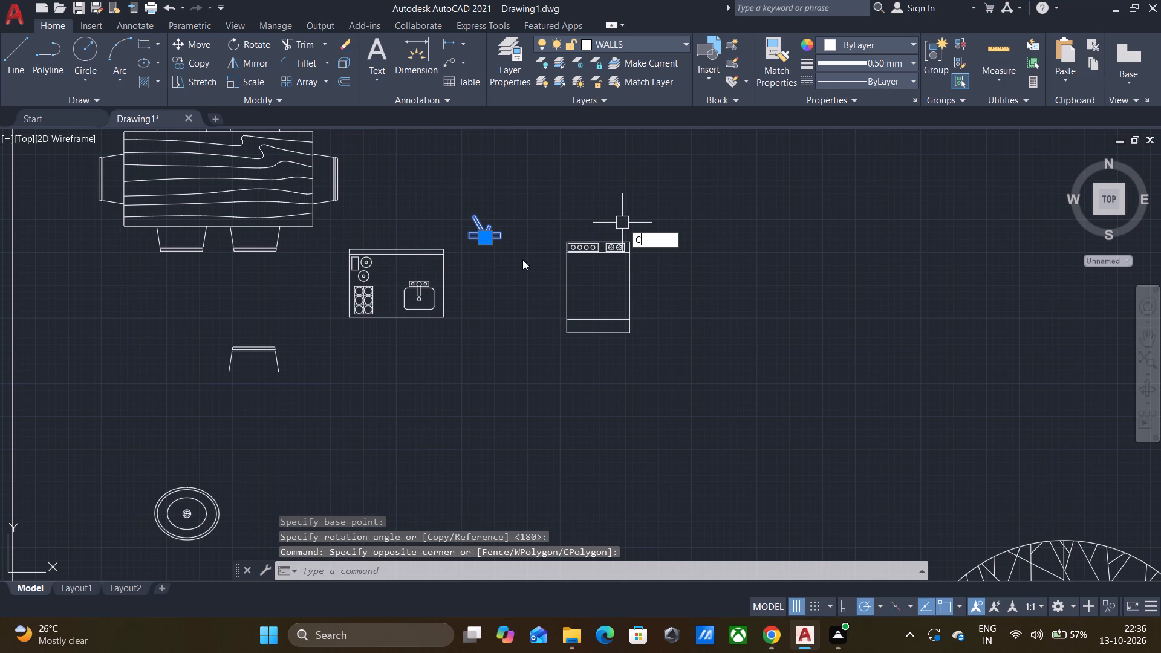
left_click(672, 271)
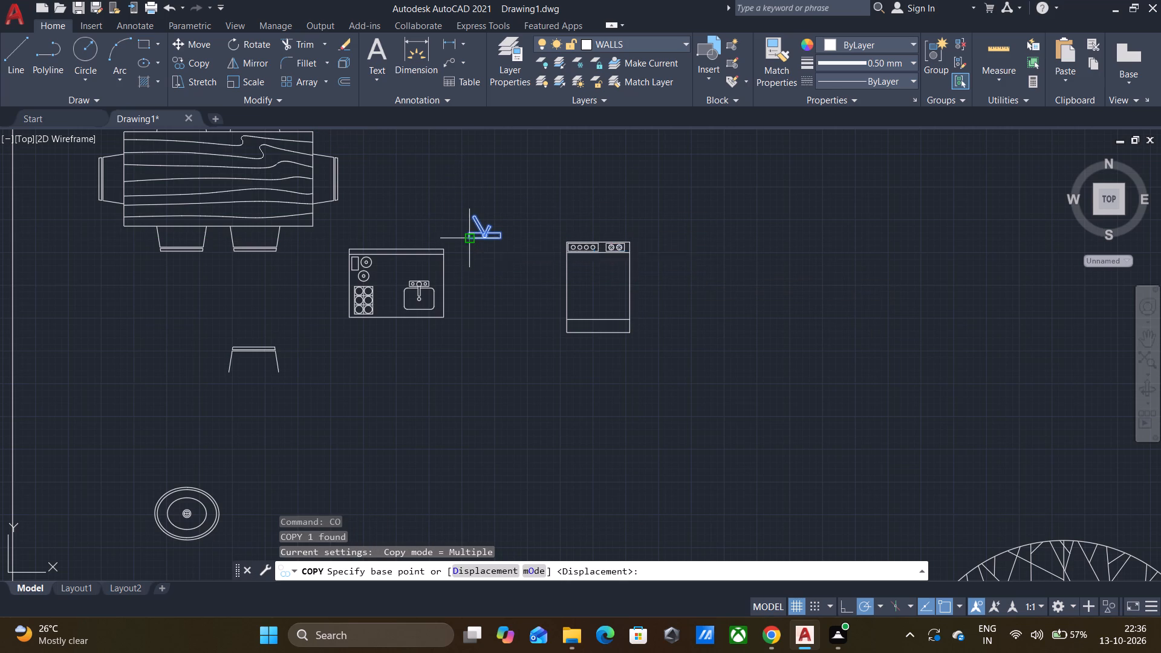
left_click(466, 239)
scroll(486, 232, "down", 3)
scroll(296, 207, "up", 3)
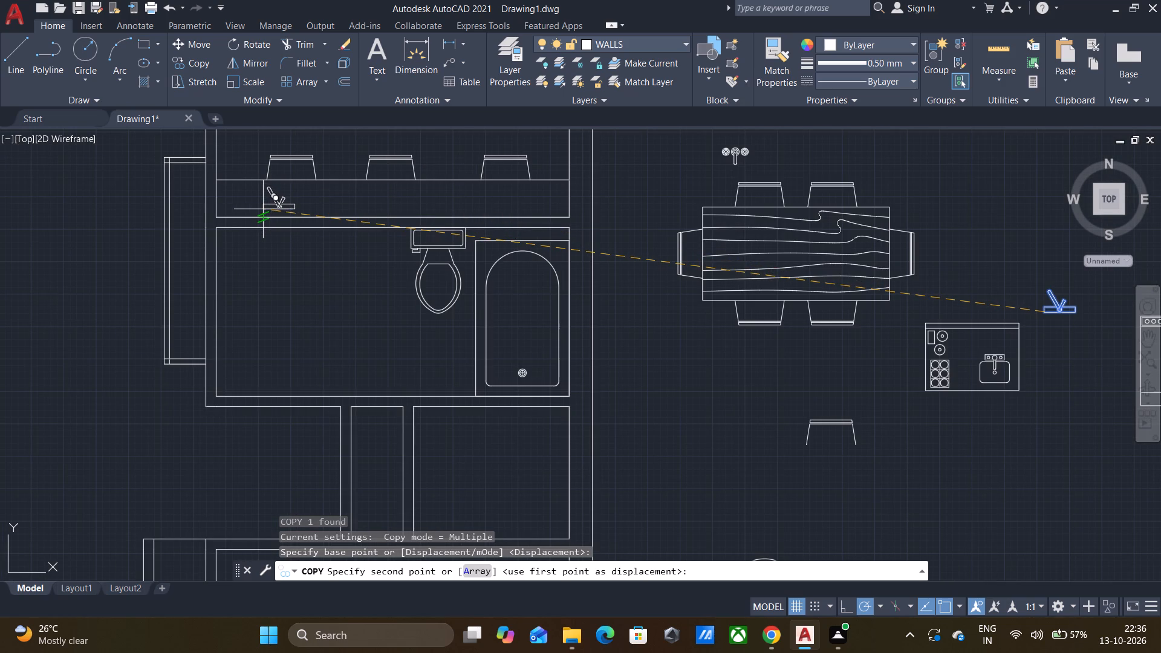
left_click(263, 209)
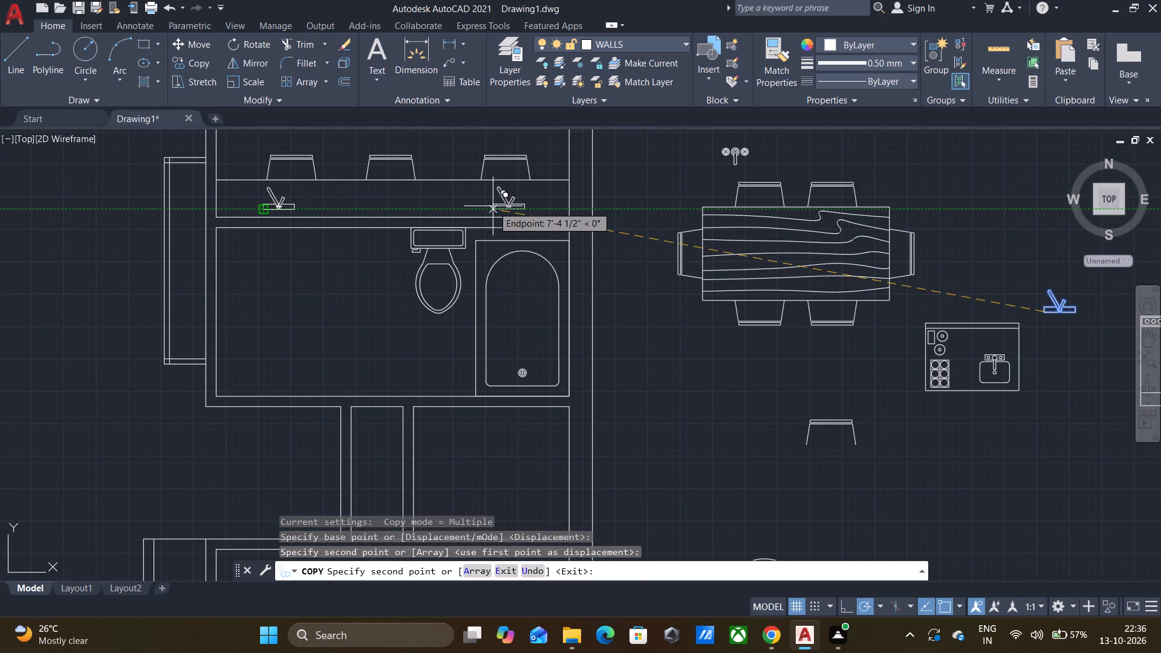
left_click(493, 206)
key("Escape")
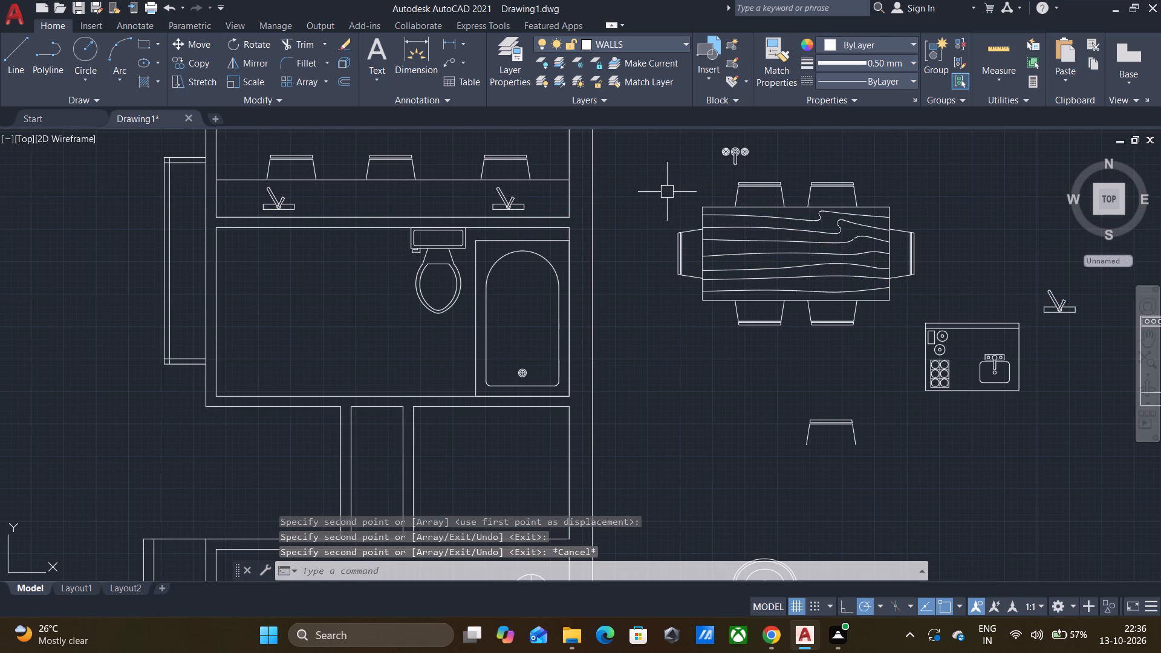
Rotate the spare chair outline below the exploded dining set 90° clockwise about its lower-right endpoint.
scroll(665, 192, "down", 3)
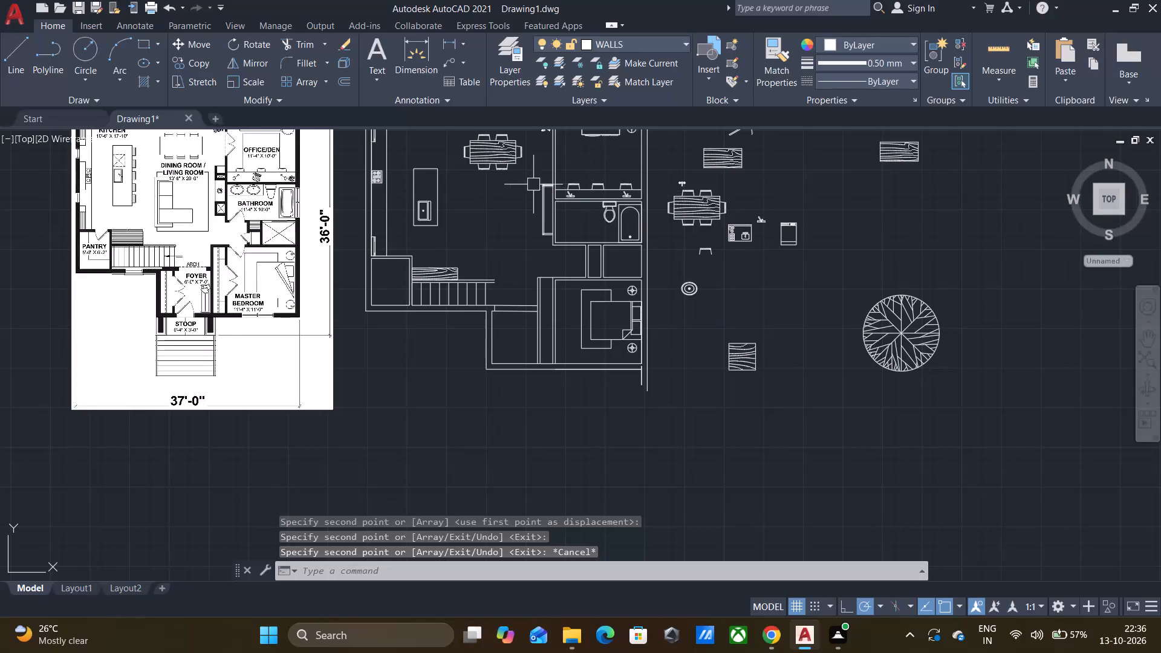
scroll(193, 186, "up", 3)
scroll(193, 186, "down", 3)
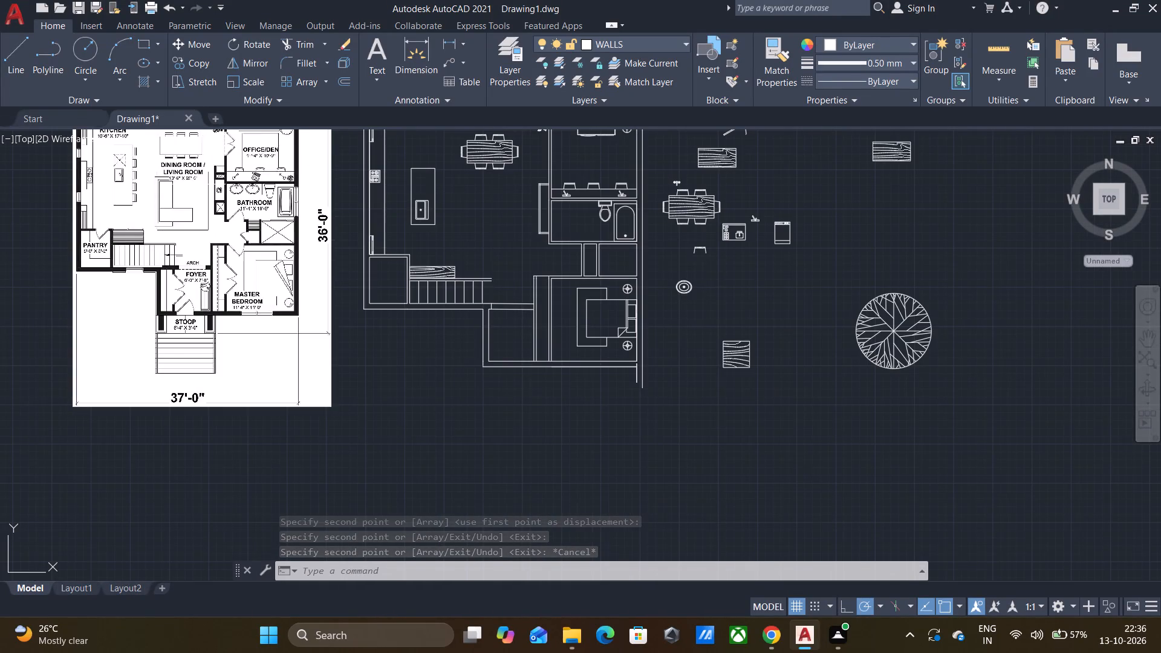
middle_click_drag(482, 240, 491, 263)
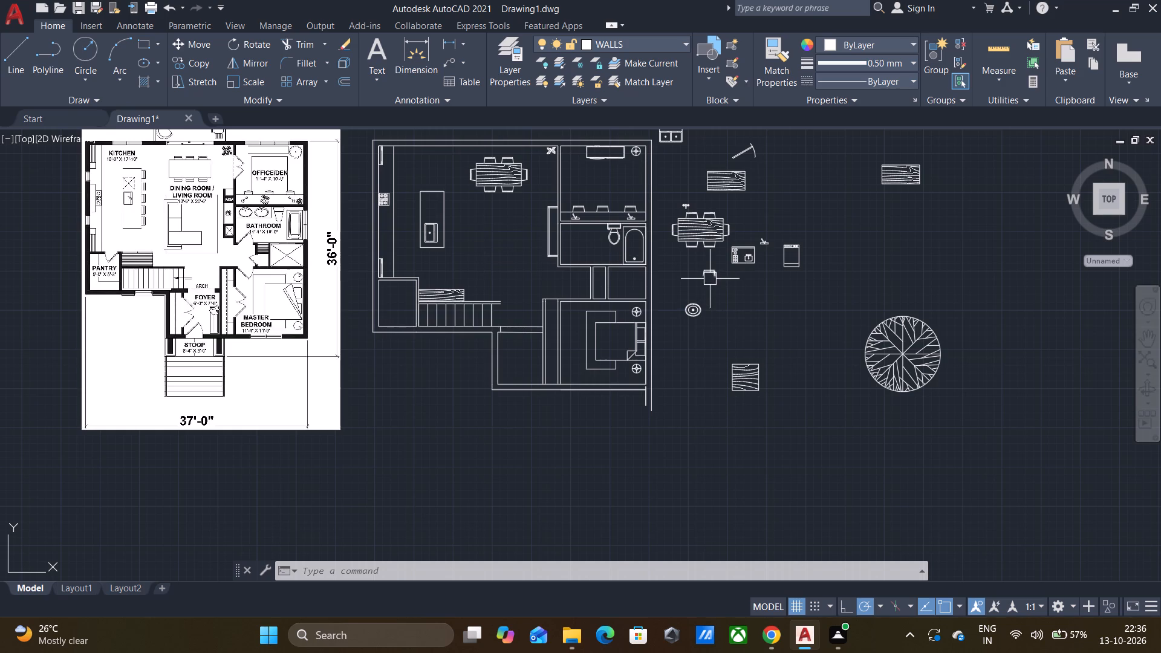
scroll(710, 278, "up", 3)
left_click_drag(788, 310, 758, 293)
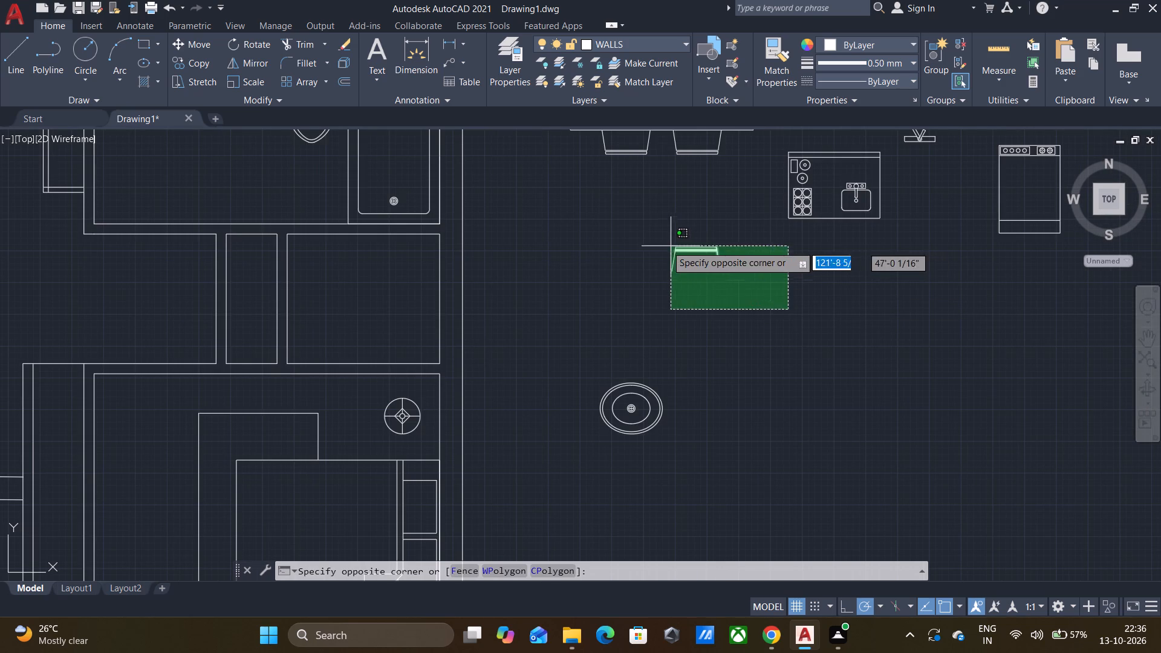
left_click(642, 236)
key("r")
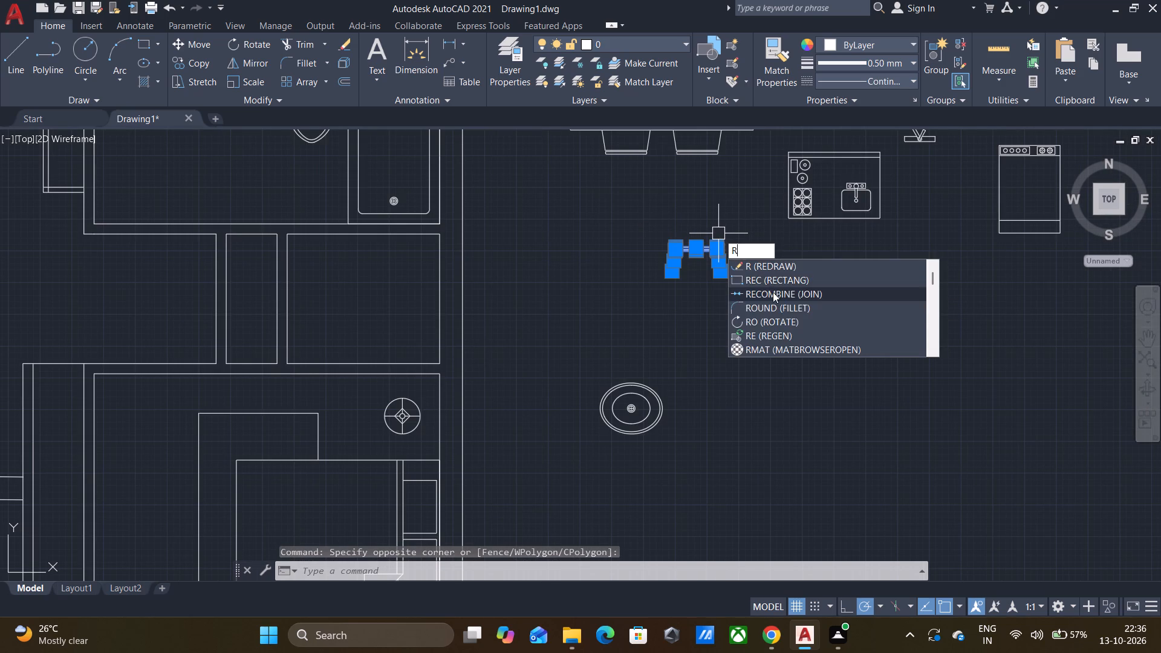
left_click(773, 320)
left_click(721, 269)
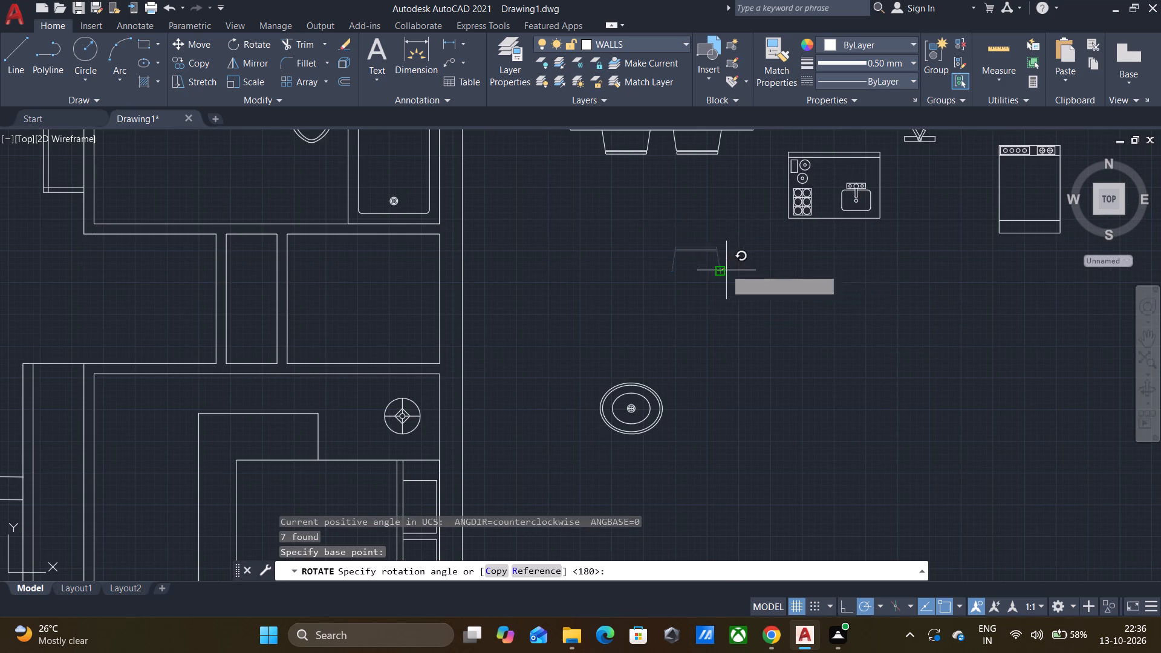
left_click(714, 304)
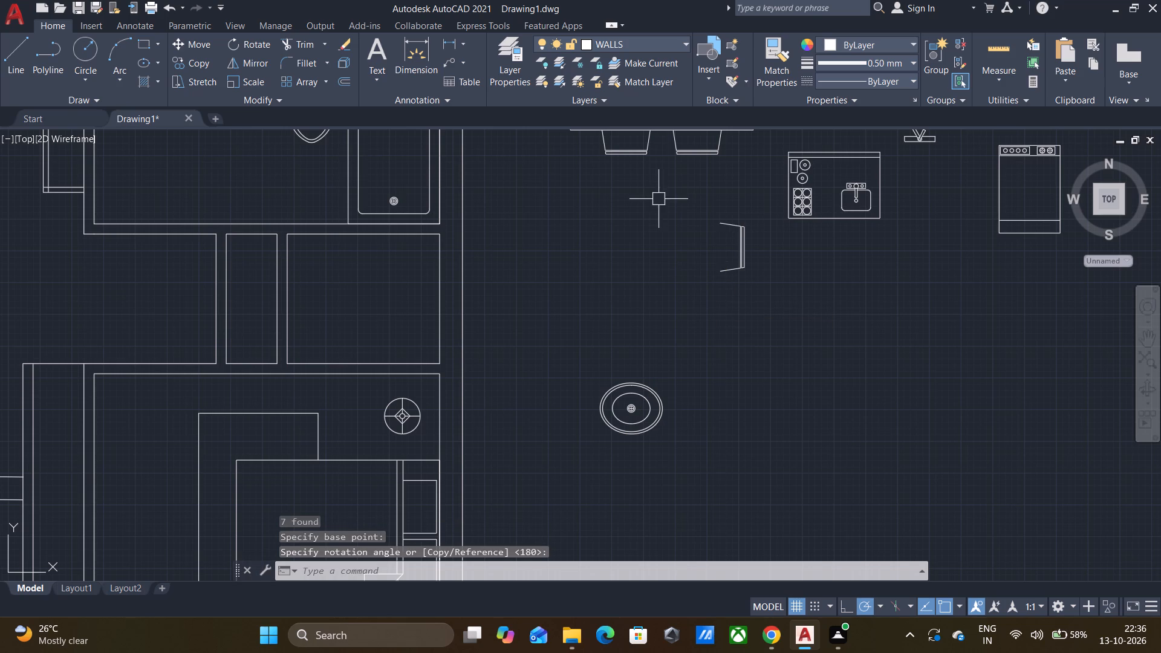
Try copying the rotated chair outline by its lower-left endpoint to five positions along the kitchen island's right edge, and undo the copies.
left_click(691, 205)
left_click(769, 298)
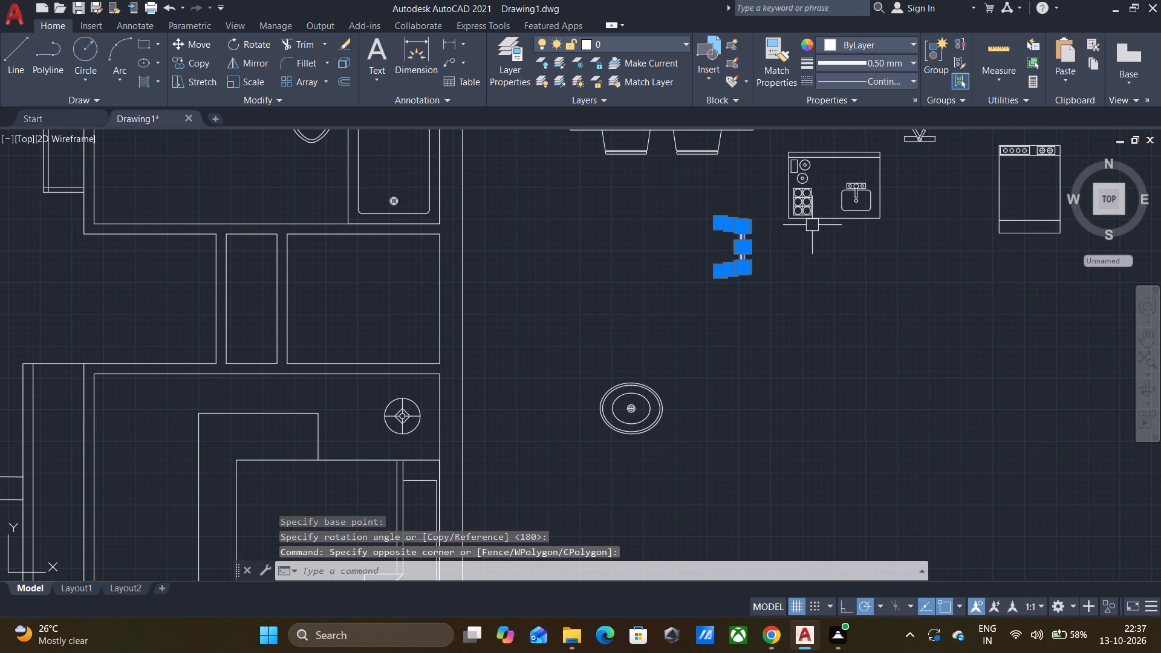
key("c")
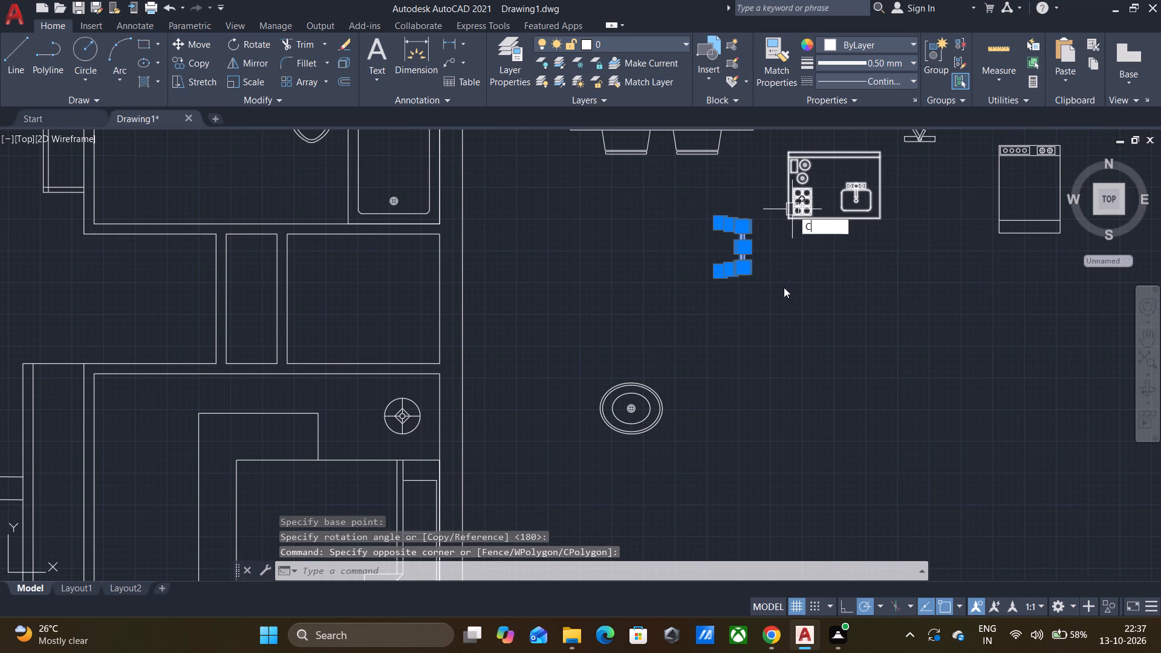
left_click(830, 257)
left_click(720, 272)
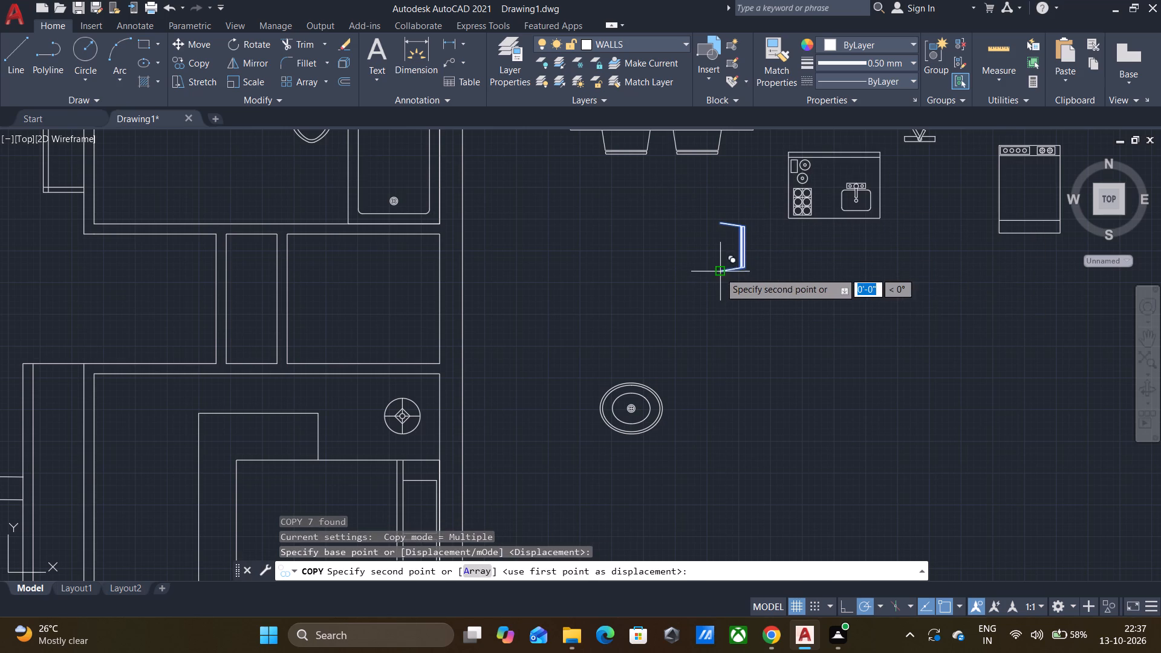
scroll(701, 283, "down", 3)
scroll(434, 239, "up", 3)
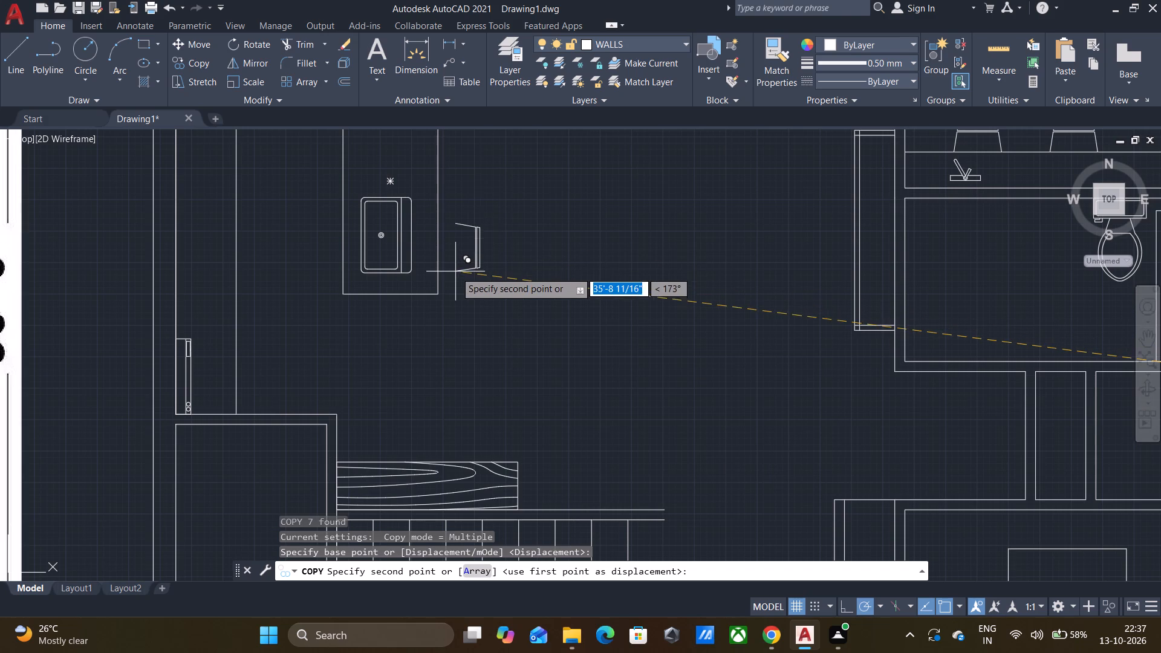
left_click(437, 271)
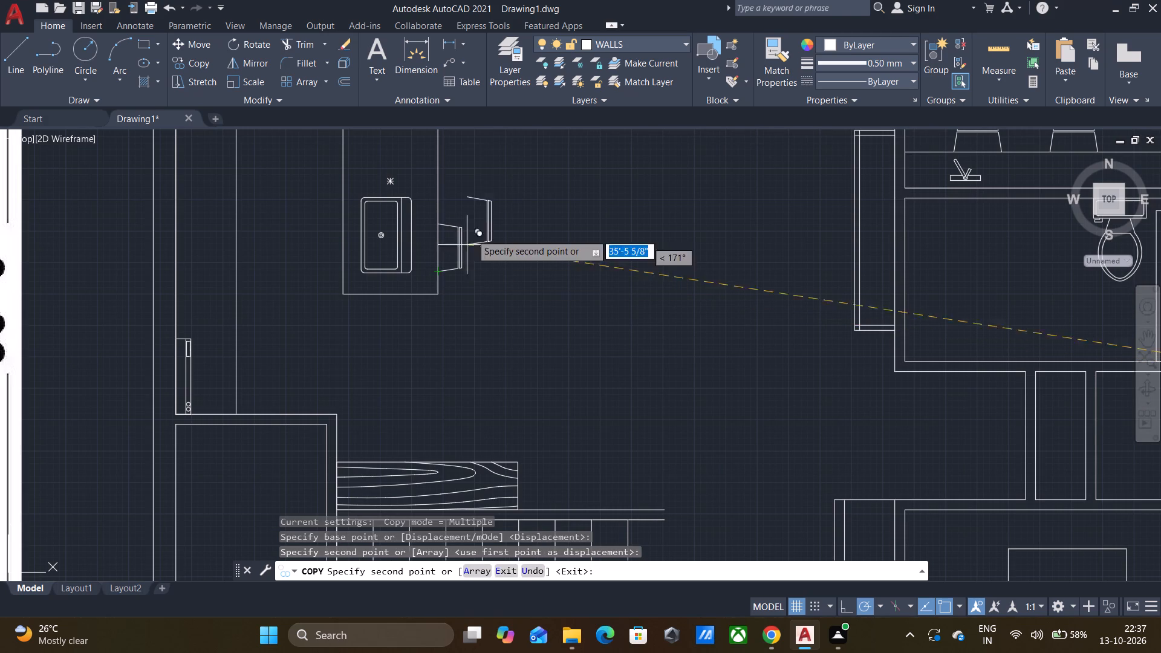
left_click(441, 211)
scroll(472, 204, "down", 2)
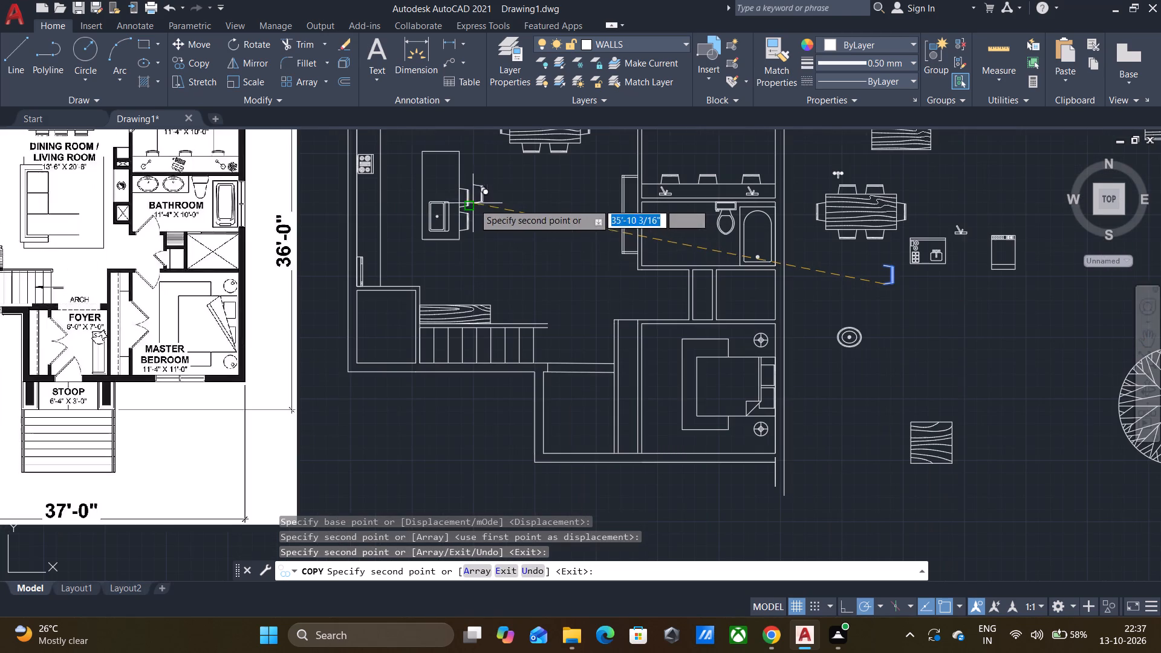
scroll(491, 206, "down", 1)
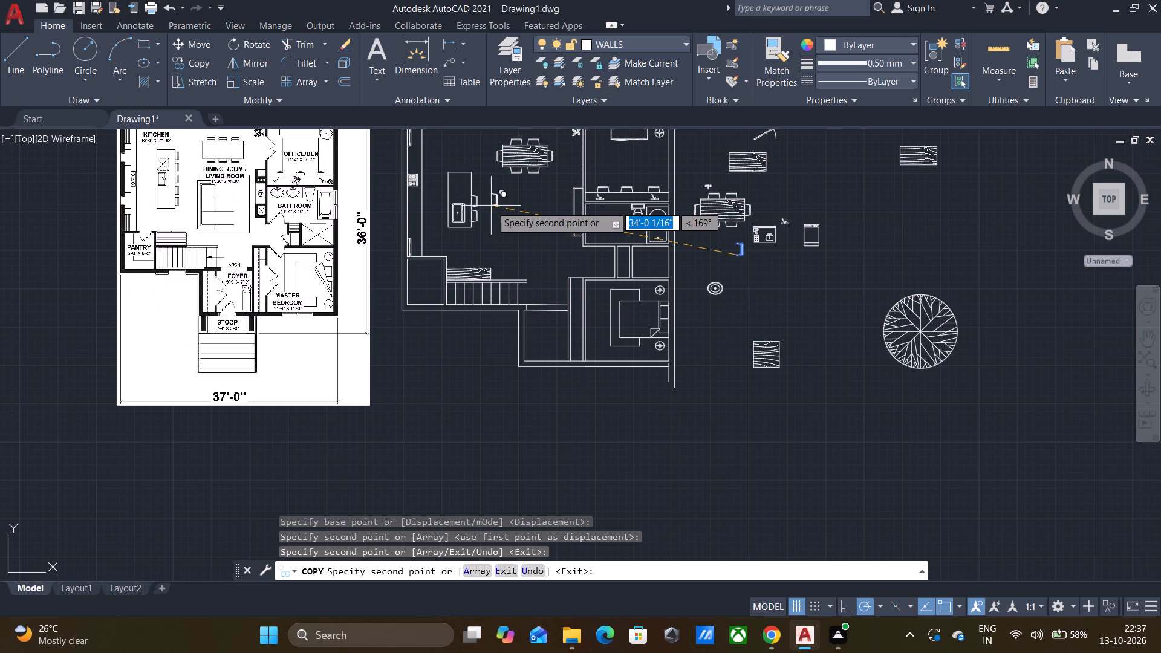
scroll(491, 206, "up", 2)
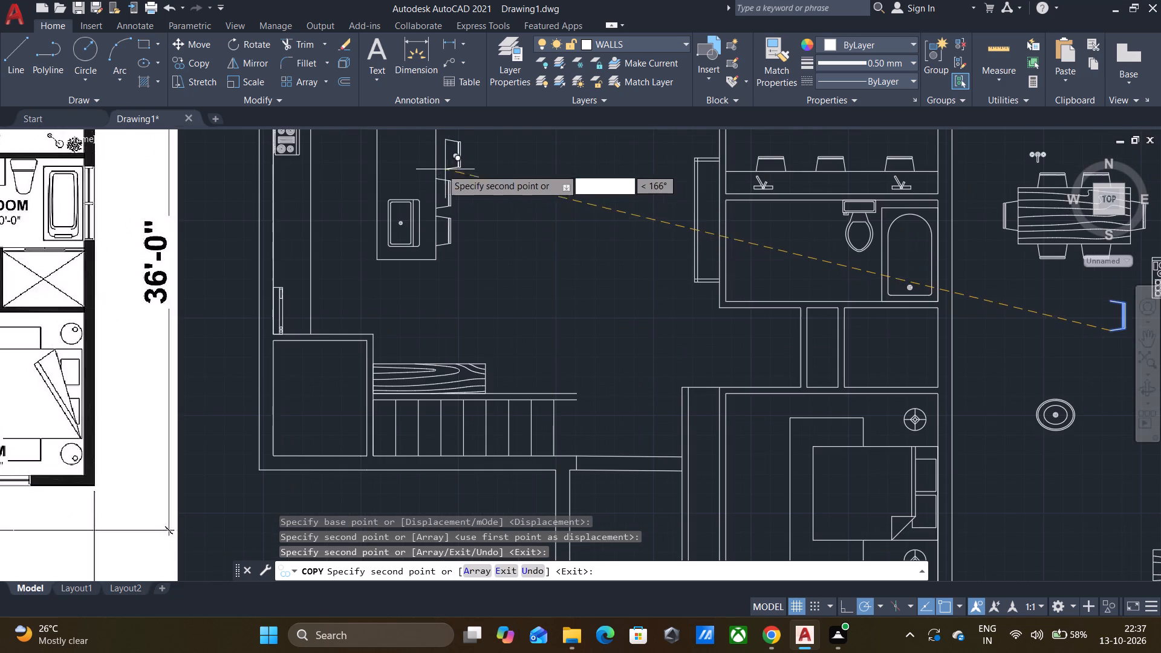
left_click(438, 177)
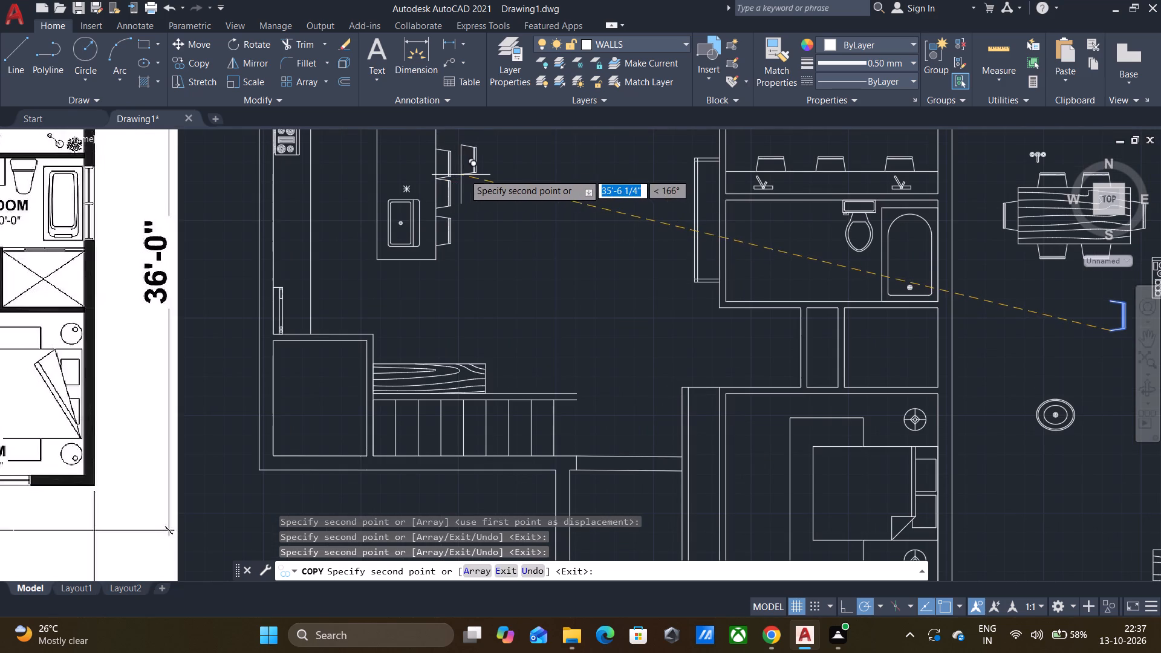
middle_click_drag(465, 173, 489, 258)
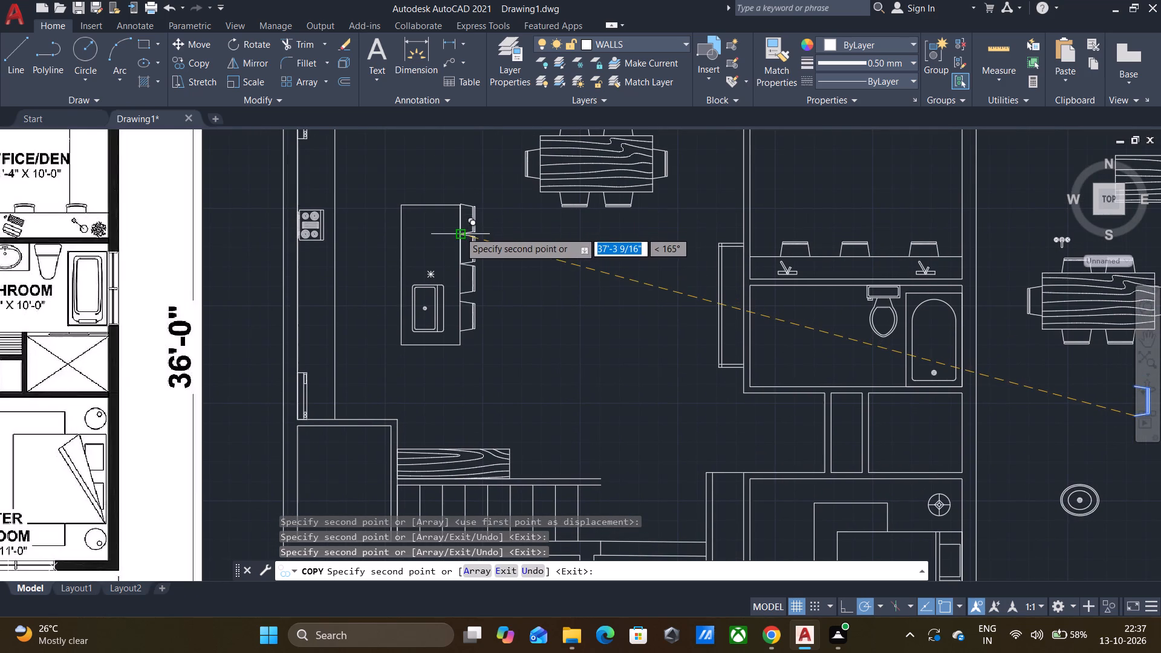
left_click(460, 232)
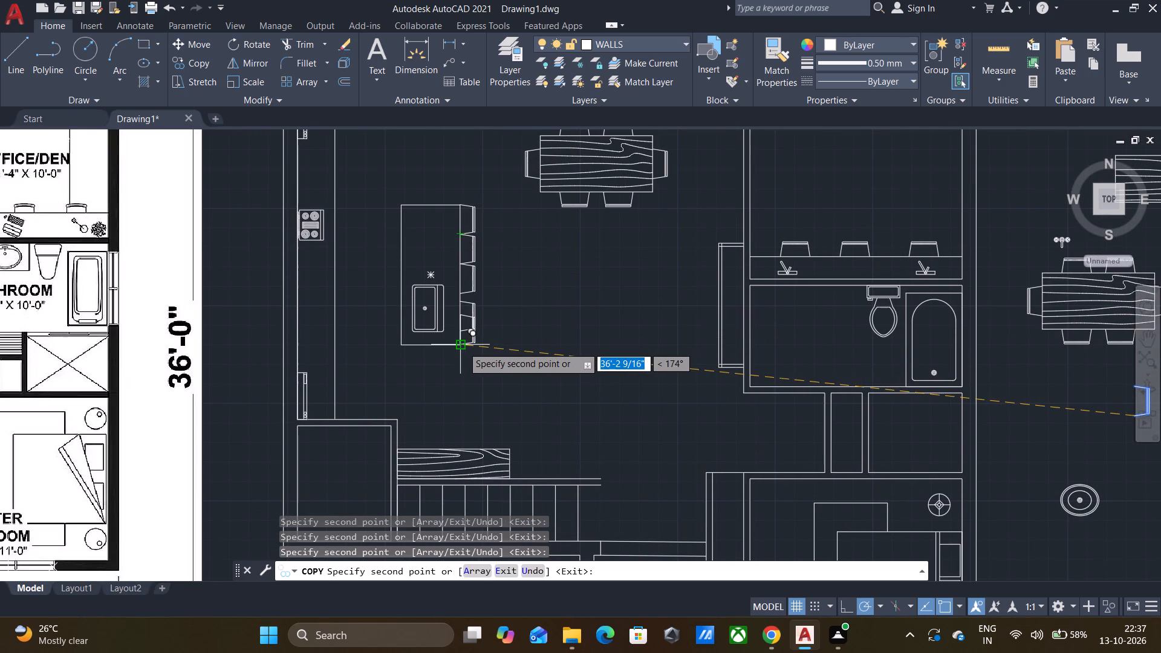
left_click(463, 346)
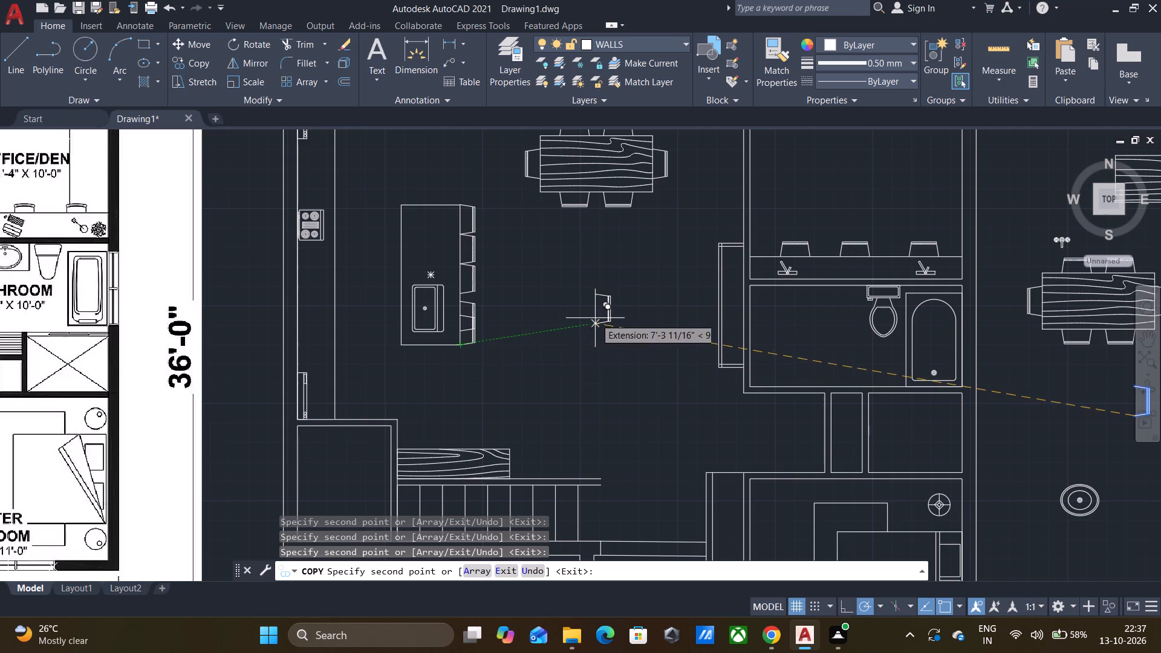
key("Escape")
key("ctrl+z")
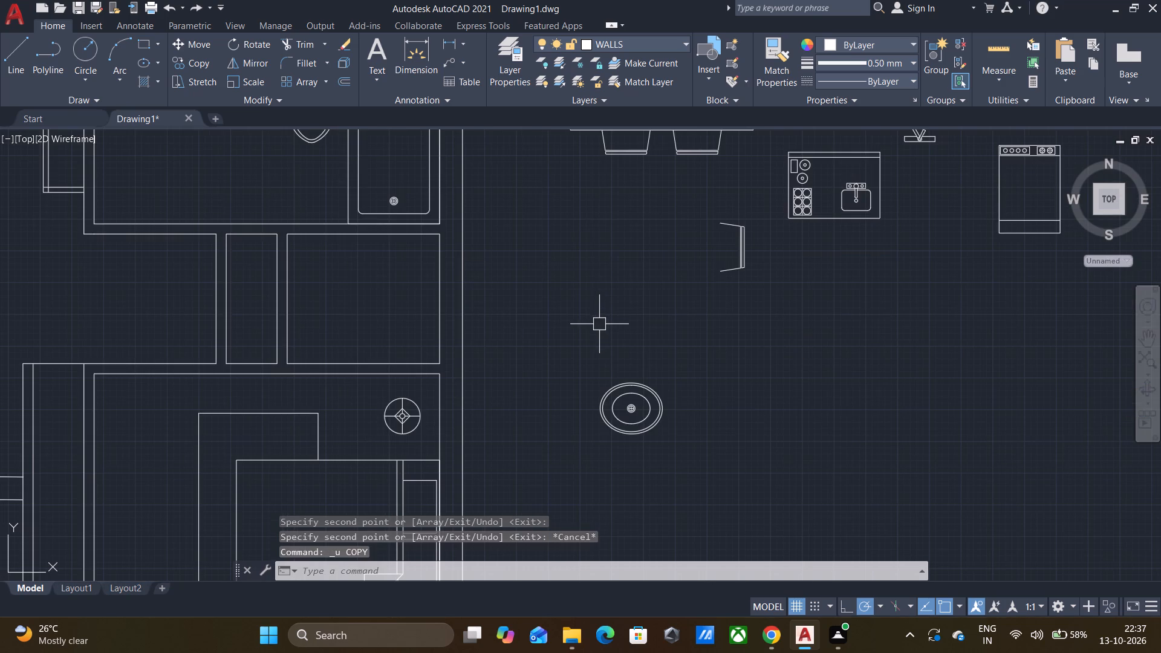
Copy the rotated chair outline by its lower-left endpoint five times end to end up the kitchen island's right edge, starting at its lower-right corner.
scroll(599, 324, "down", 3)
scroll(637, 325, "up", 2)
left_click_drag(648, 310, 637, 303)
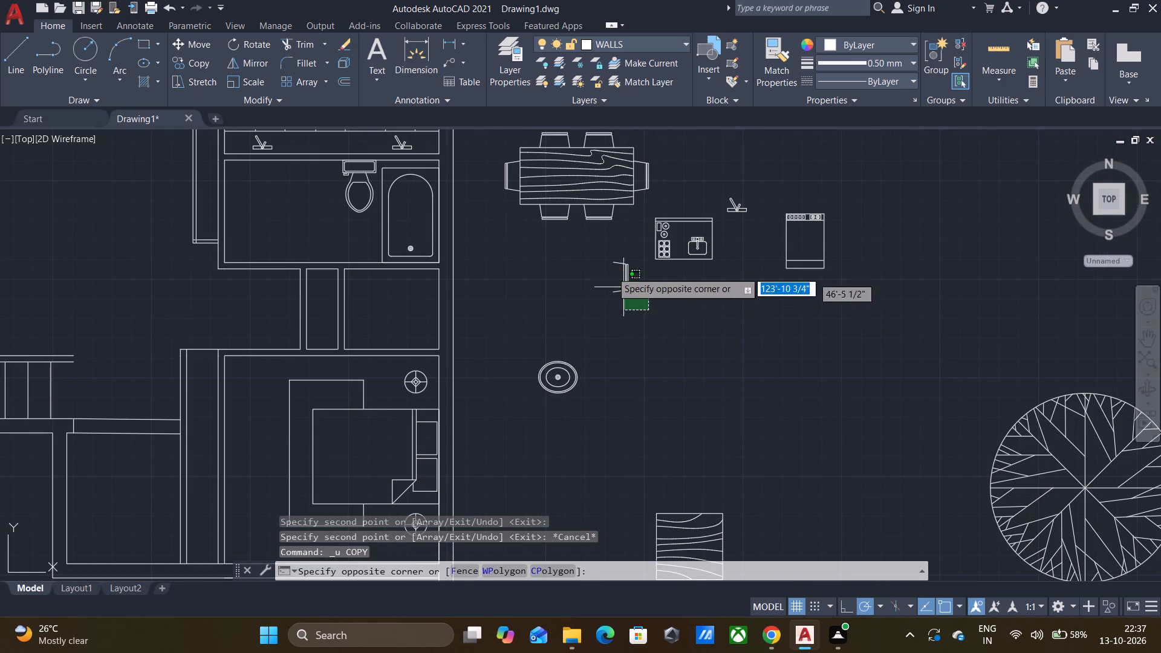
left_click(597, 255)
key("c")
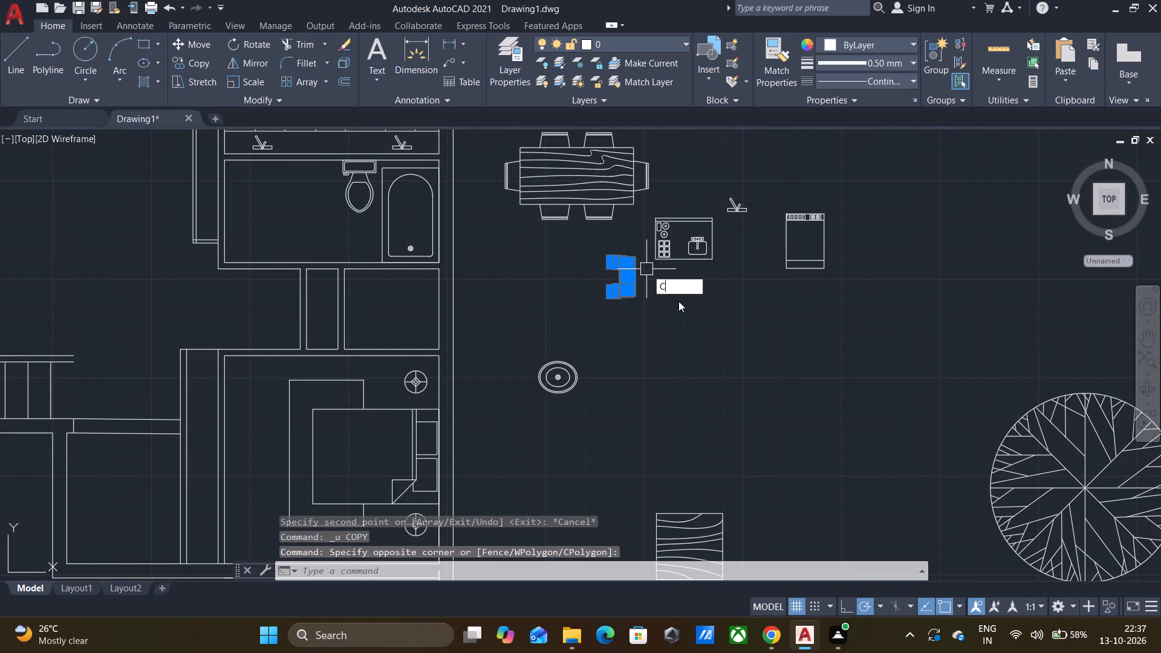
left_click(678, 311)
left_click(613, 294)
scroll(594, 299, "down", 2)
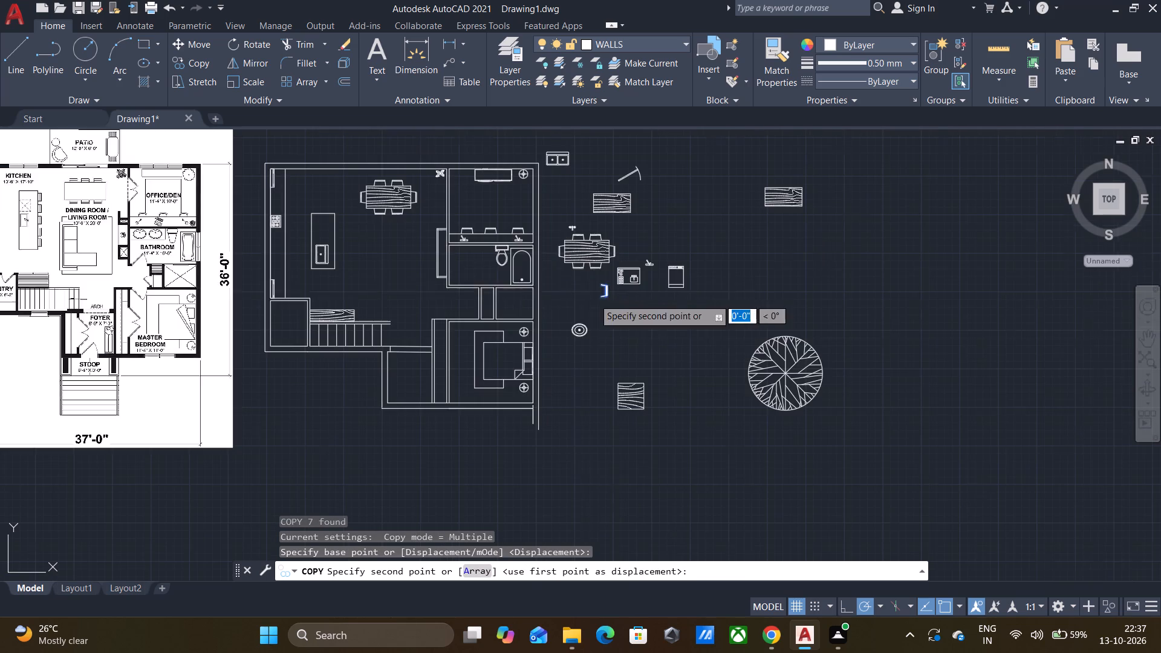
scroll(345, 264, "up", 2)
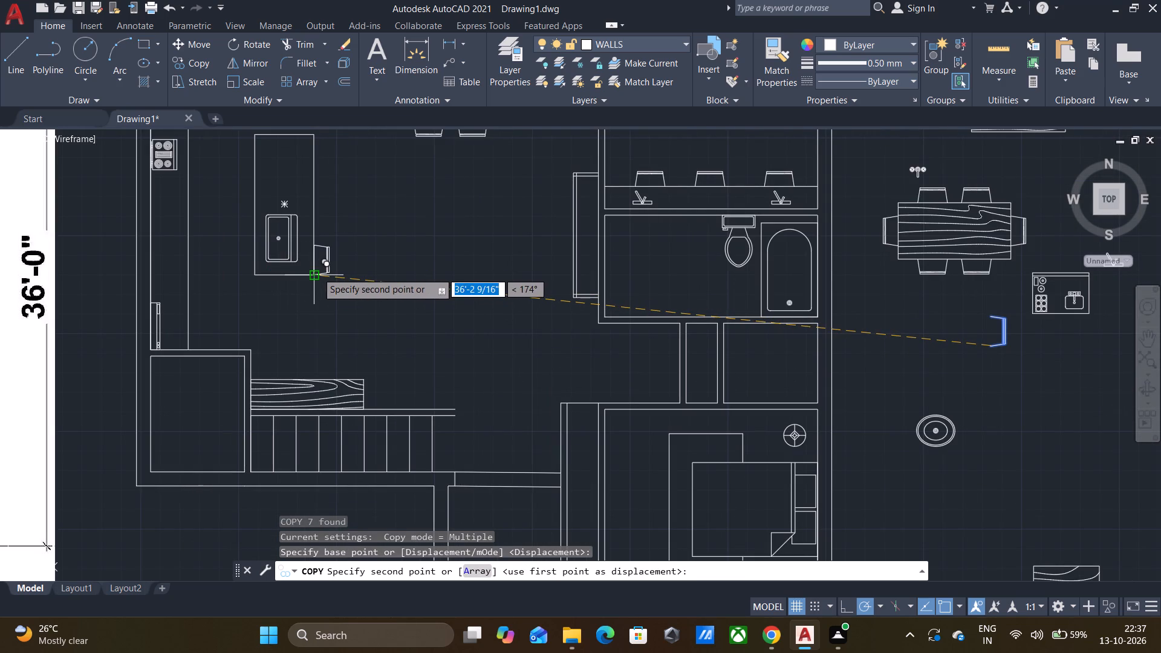
left_click(317, 272)
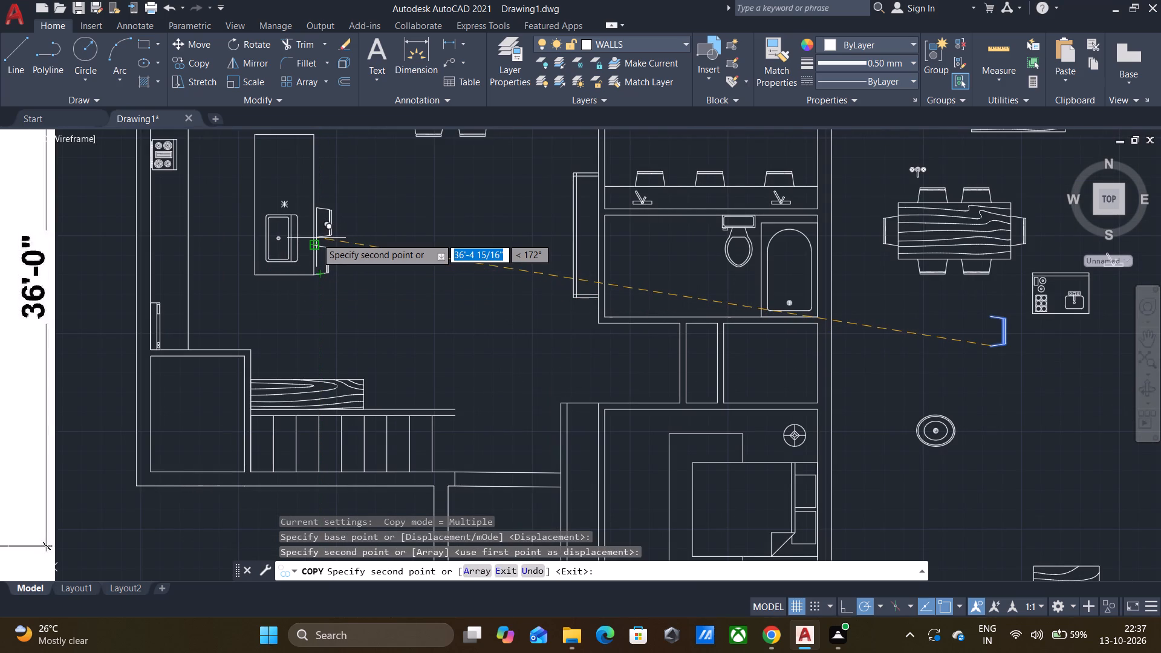
left_click(316, 238)
left_click(314, 215)
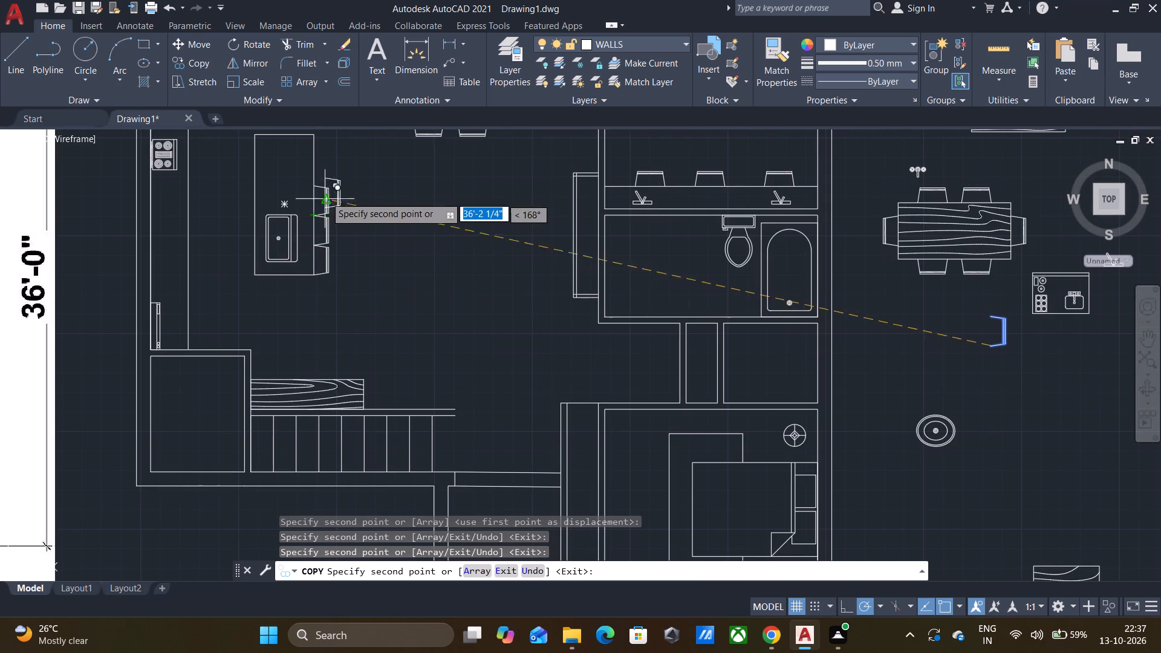
left_click(314, 182)
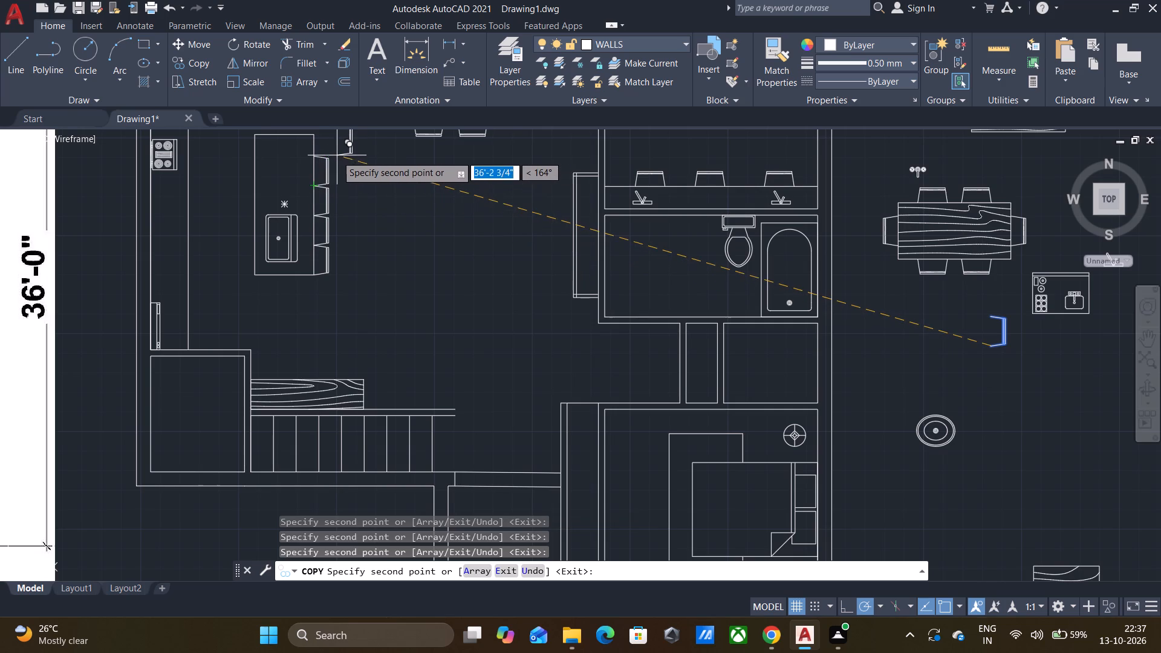
scroll(335, 155, "up", 2)
middle_click_drag(334, 154, 384, 353)
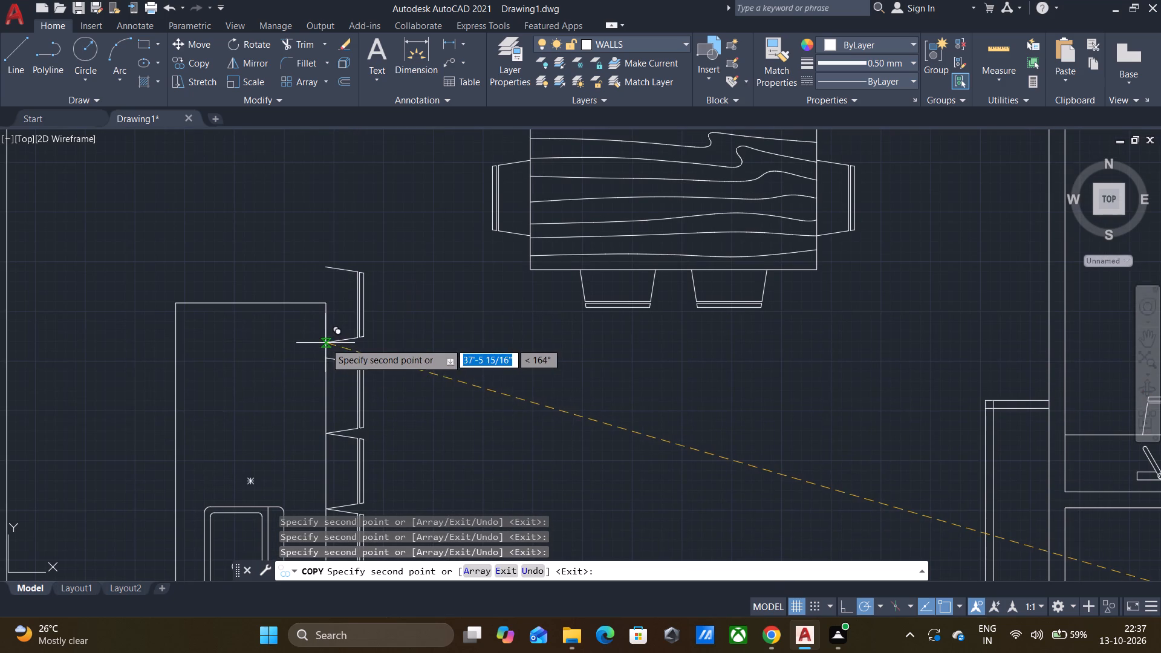
left_click(324, 357)
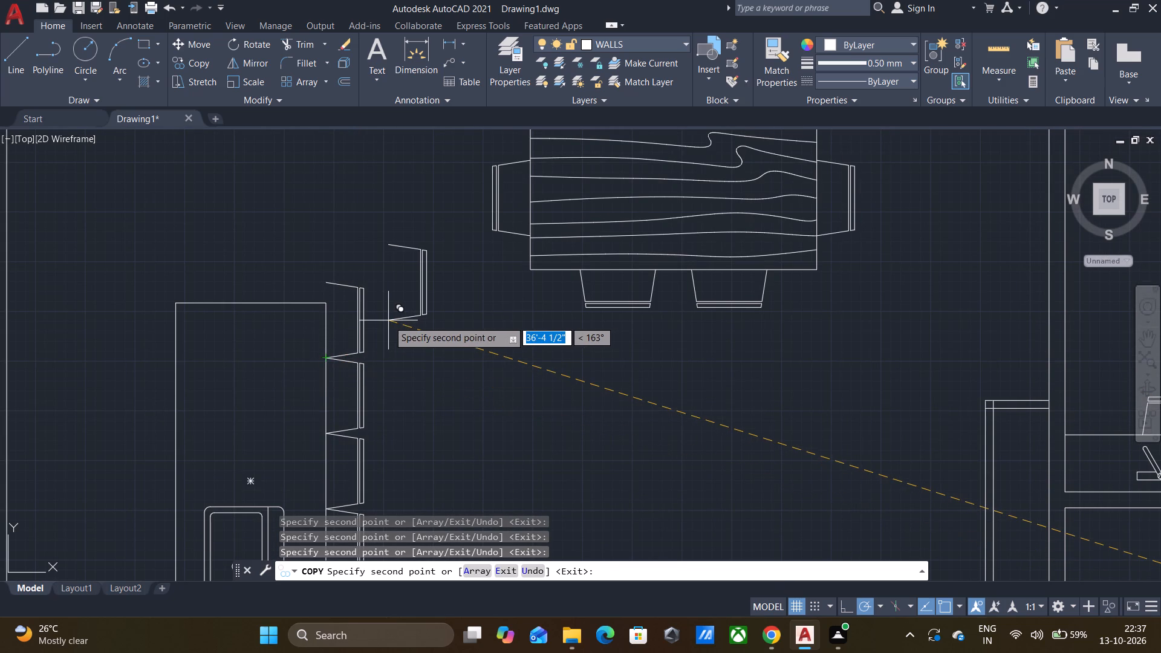
key("Escape")
Draw a short vertical line from the topmost island chair's upper-left endpoint down to the island's upper-right corner.
scroll(392, 319, "down", 3)
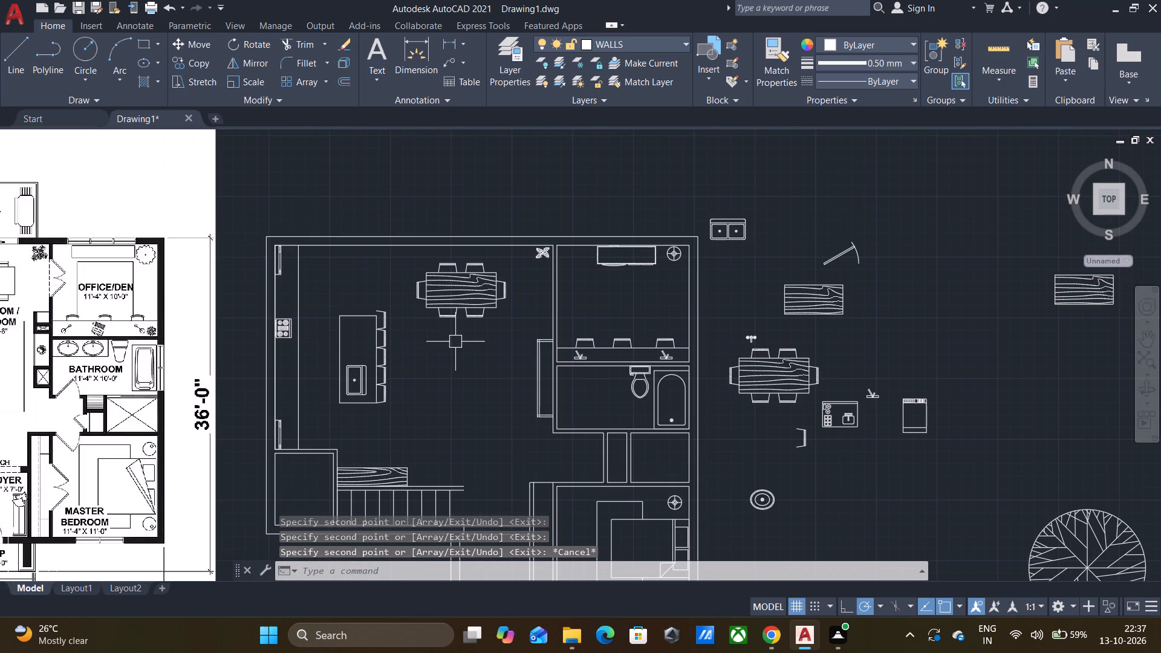
key("l")
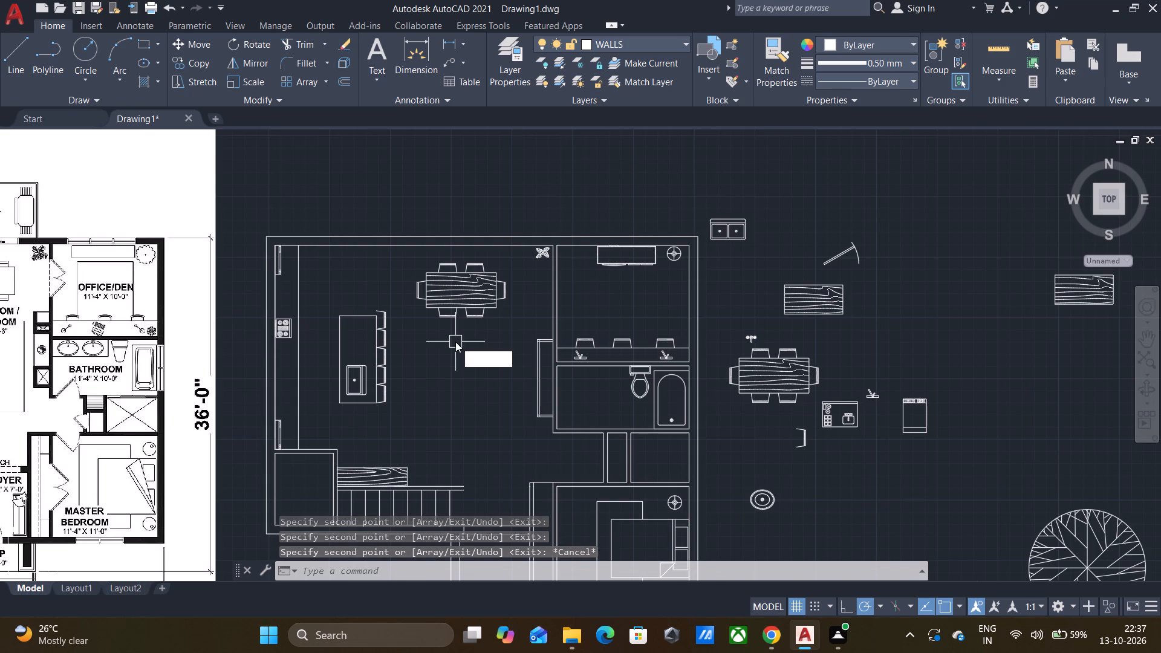
key("Return")
scroll(379, 331, "up", 2)
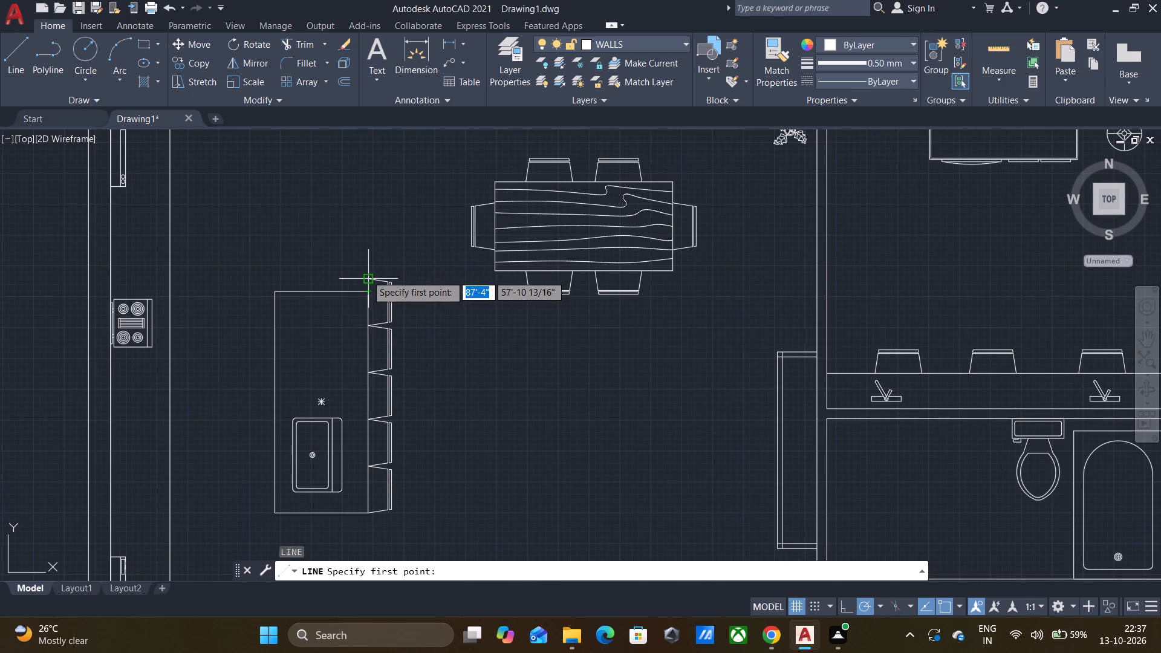
left_click(366, 274)
left_click(371, 288)
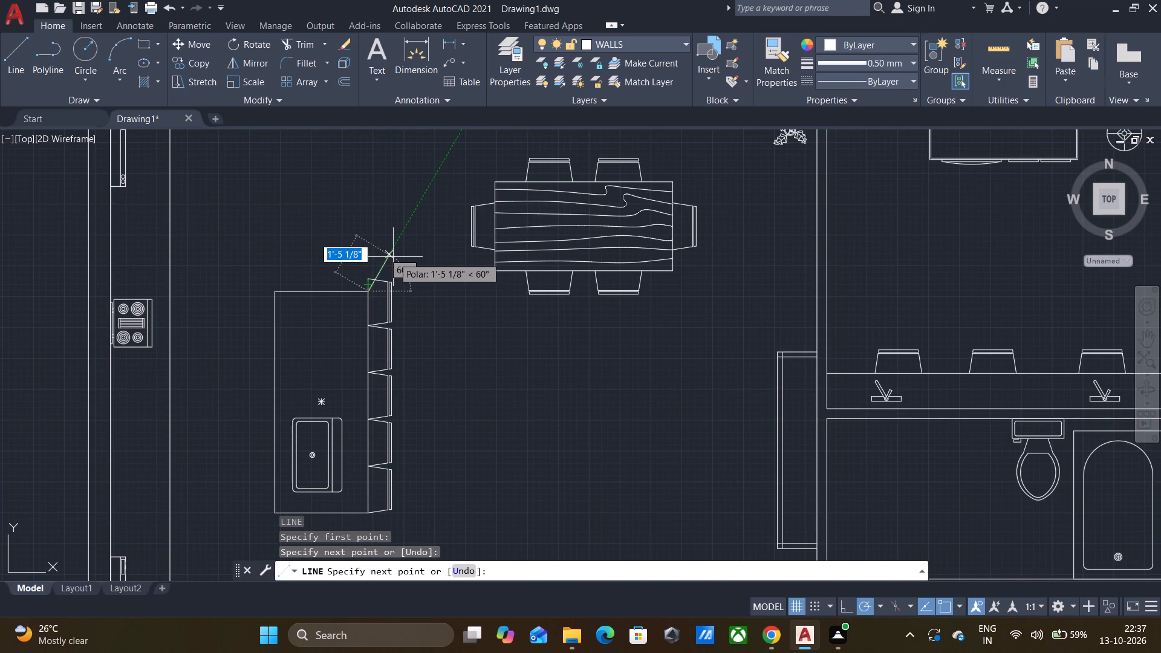
key("Escape")
Draw a horizontal line about 3'-4 1/2" long leftward from the topmost island chair's upper-left endpoint, parallel to the island's upper edge.
scroll(393, 257, "down", 2)
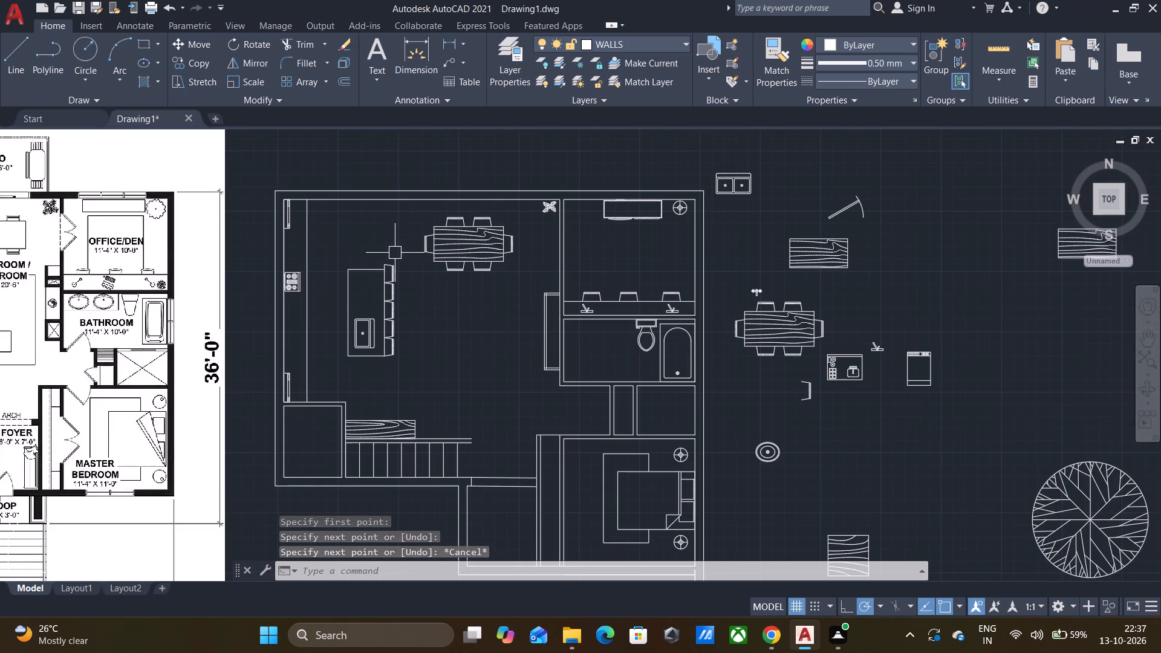
middle_click_drag(395, 253, 434, 283)
scroll(437, 283, "down", 1)
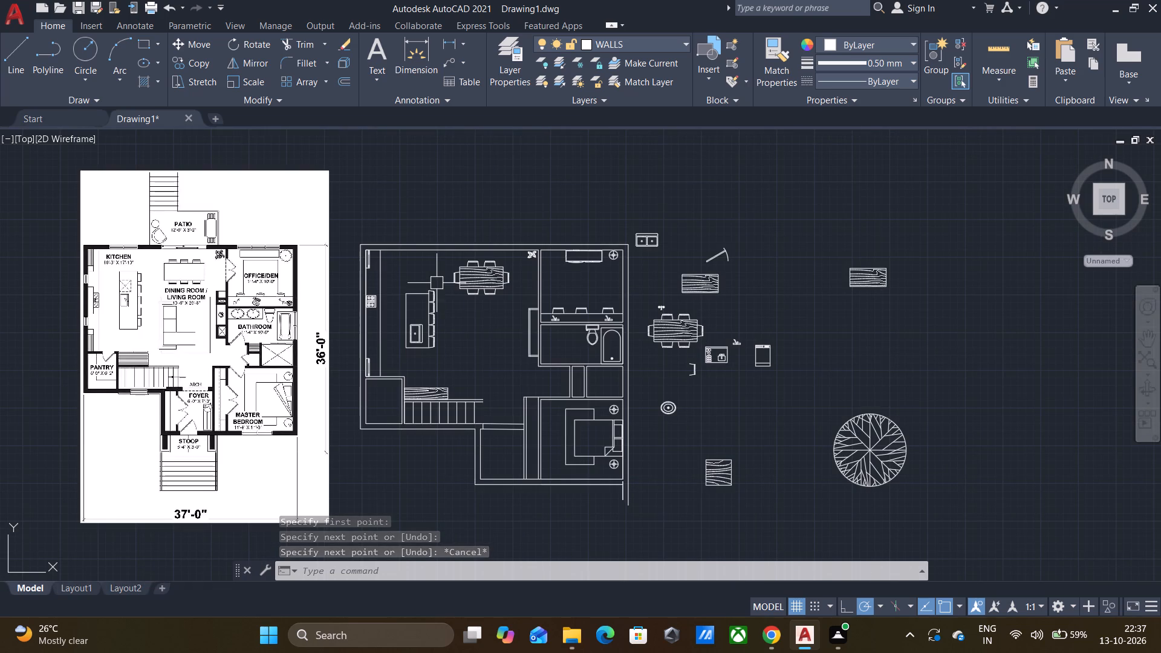
middle_click_drag(465, 339, 470, 330)
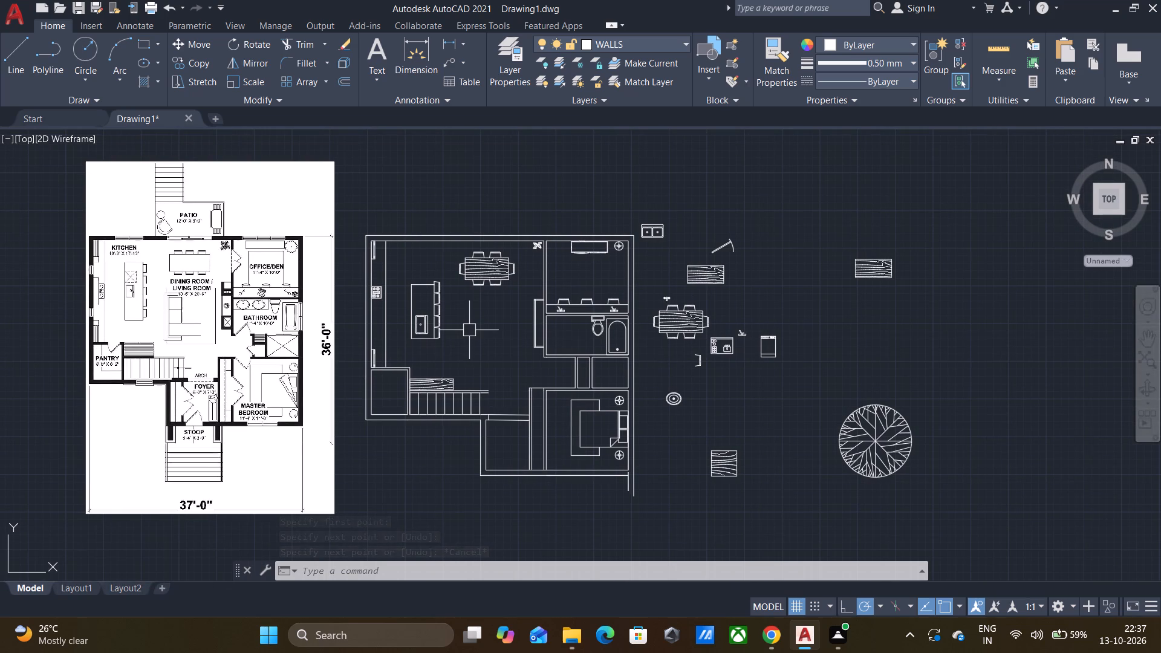
scroll(469, 330, "up", 2)
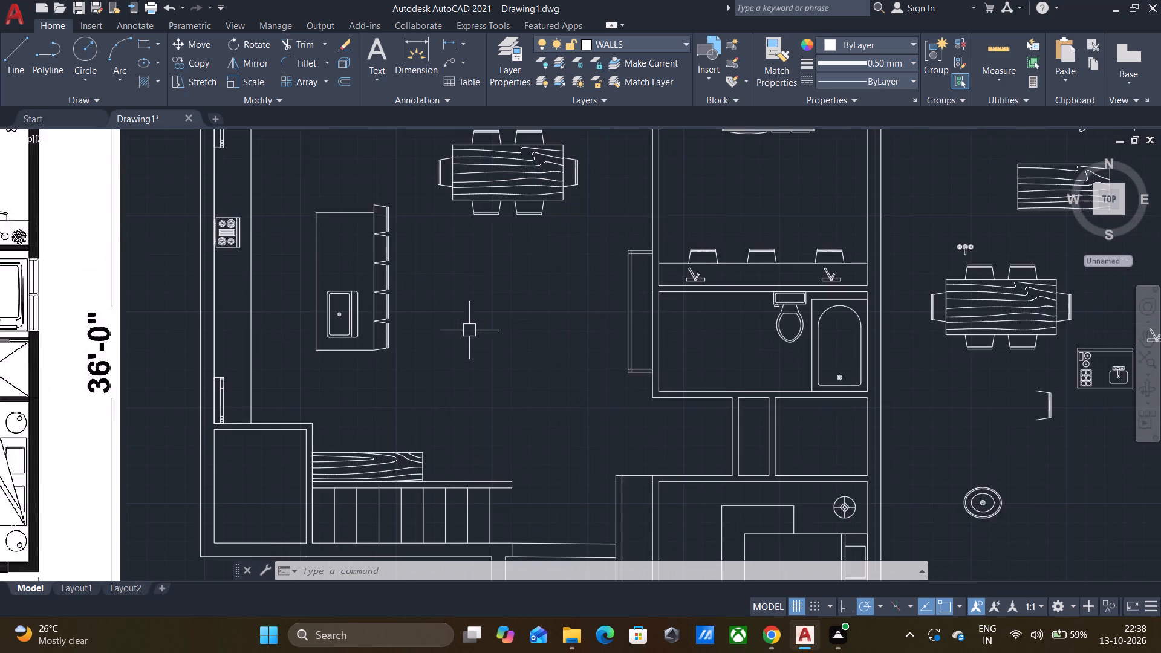
scroll(469, 330, "up", 1)
key("l")
key("Return")
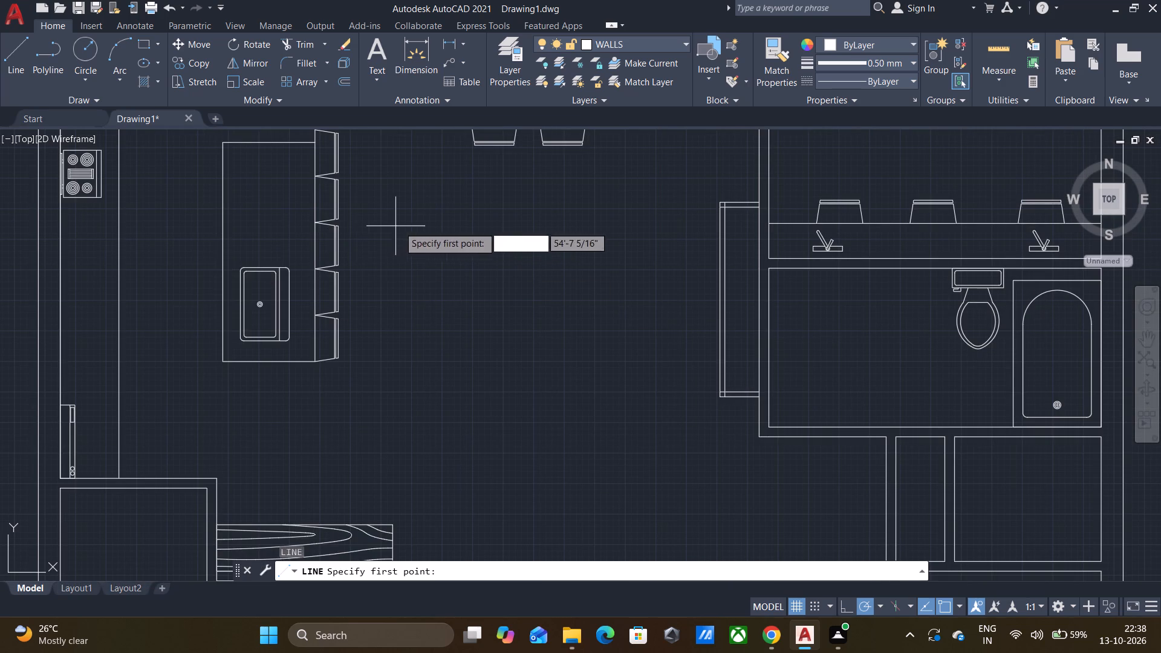
middle_click_drag(408, 227, 472, 389)
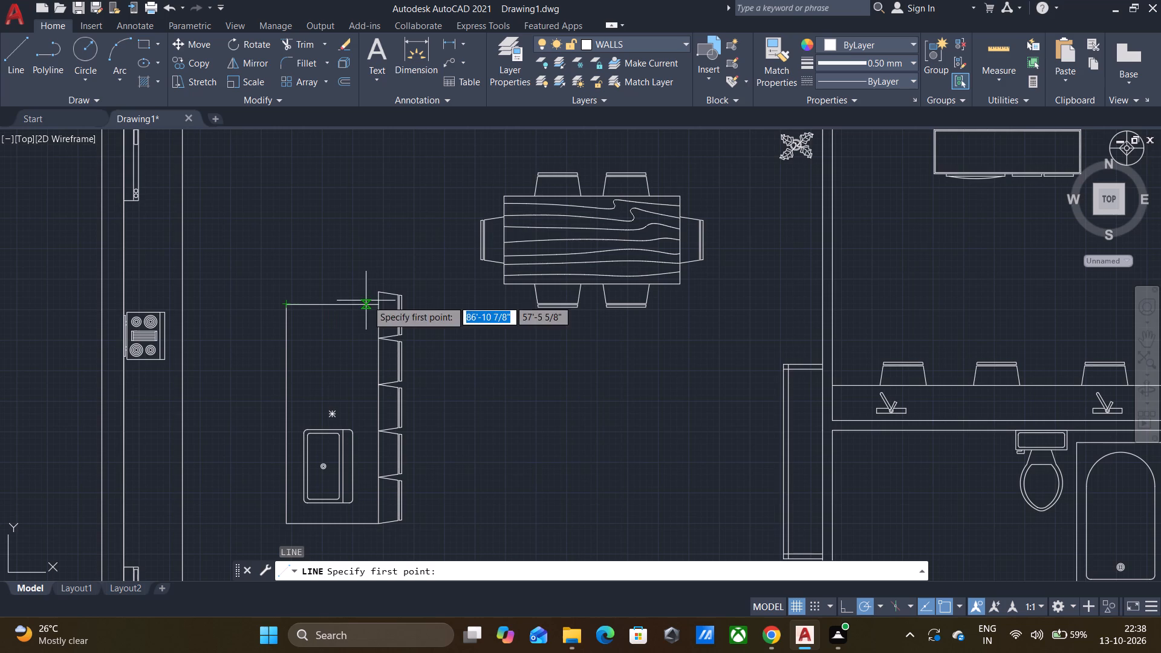
left_click(374, 291)
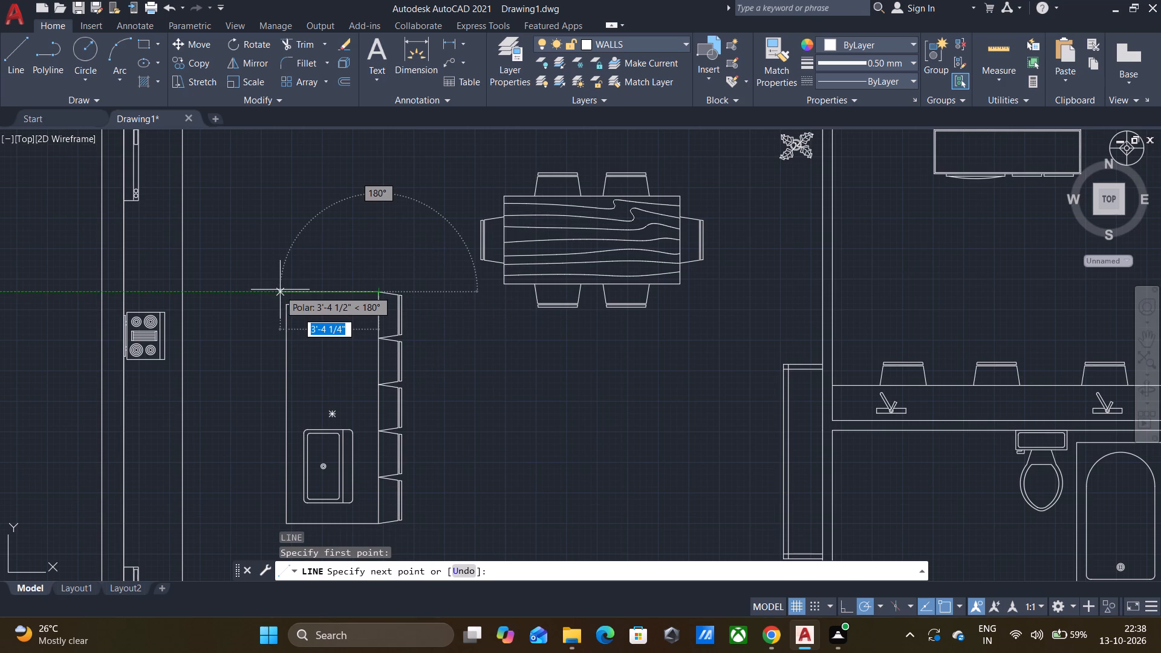
left_click(280, 290)
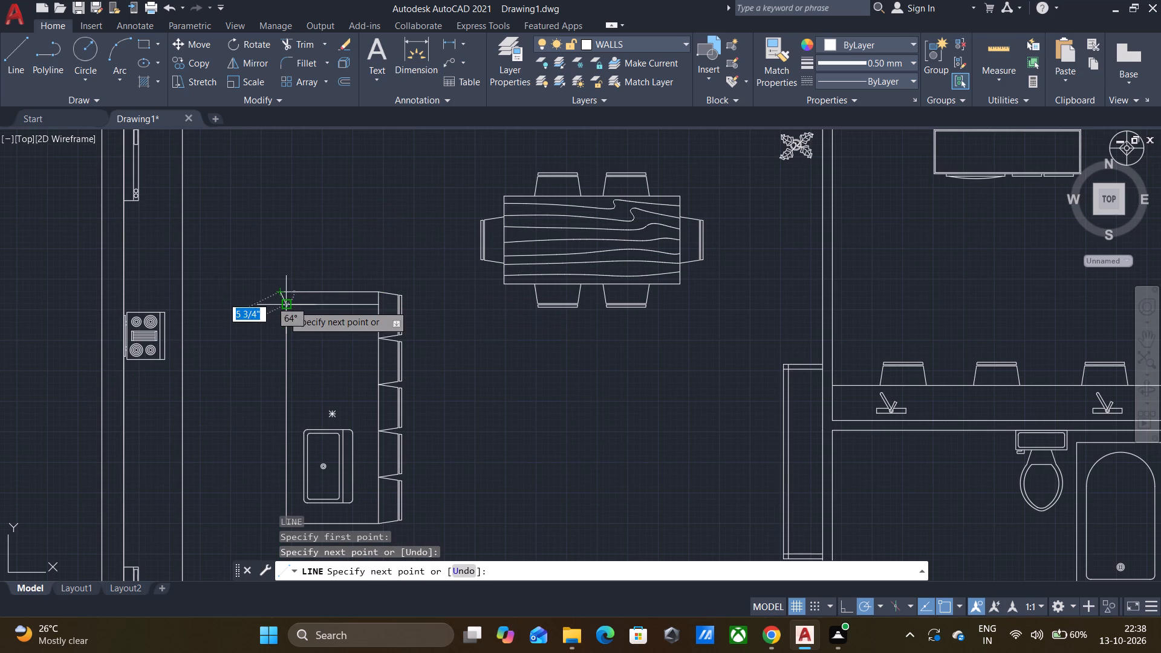
key("Escape")
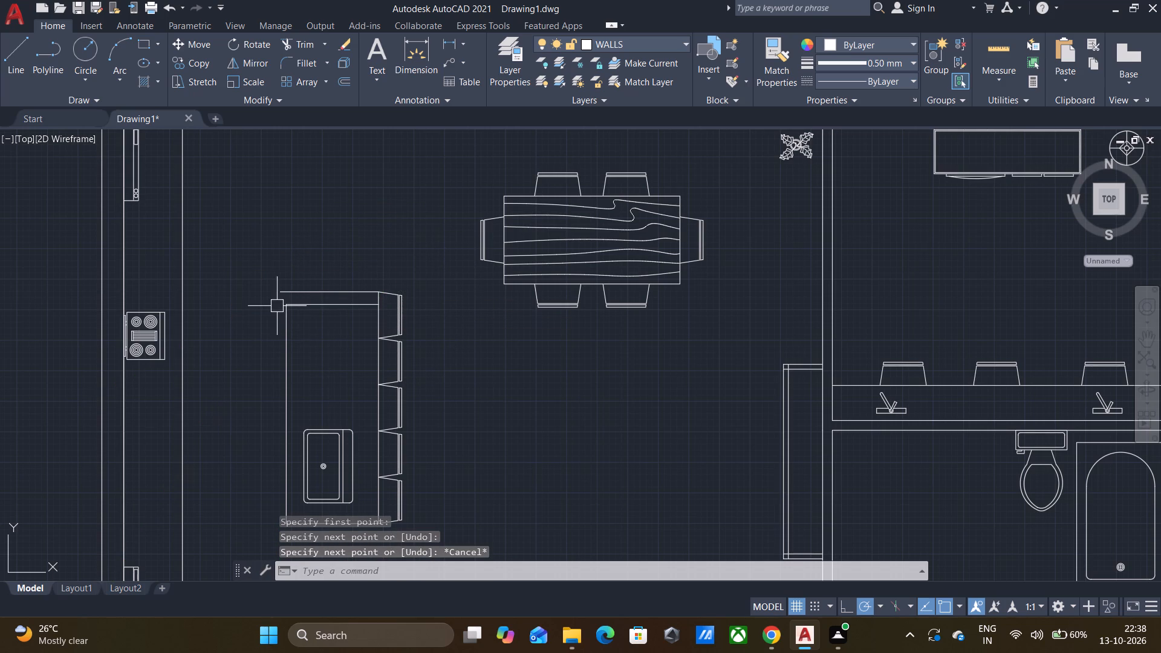
Draw a short vertical line from the kitchen island's upper-left corner upward, crossing the new horizontal line above it.
key("l")
key("Return")
left_click(285, 307)
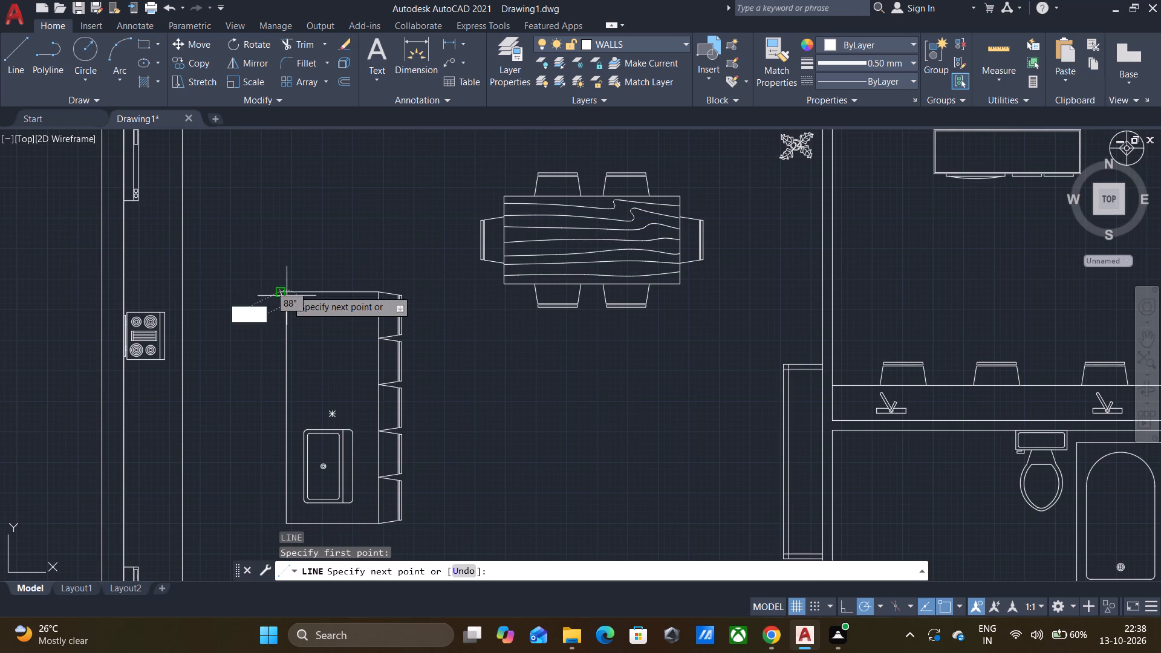
left_click(288, 276)
key("Escape")
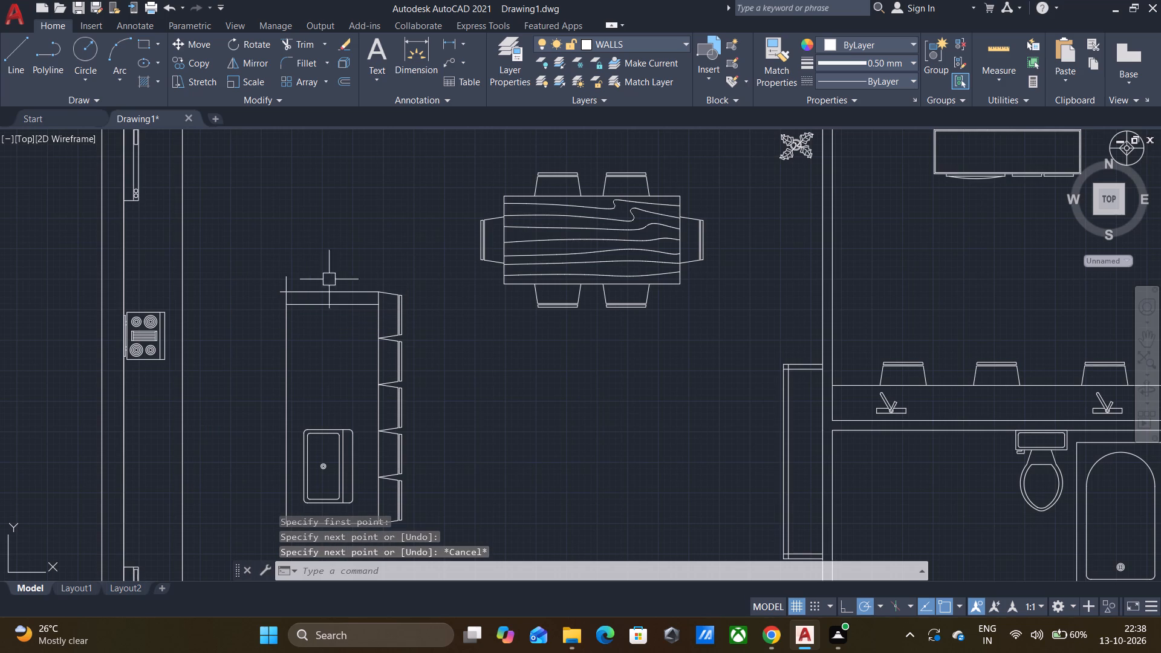
Trim both line overhangs at the extended island's upper-left corner and remove the old upper edge inside the island.
type("TR")
key("Return")
key("Return")
scroll(267, 290, "up", 2)
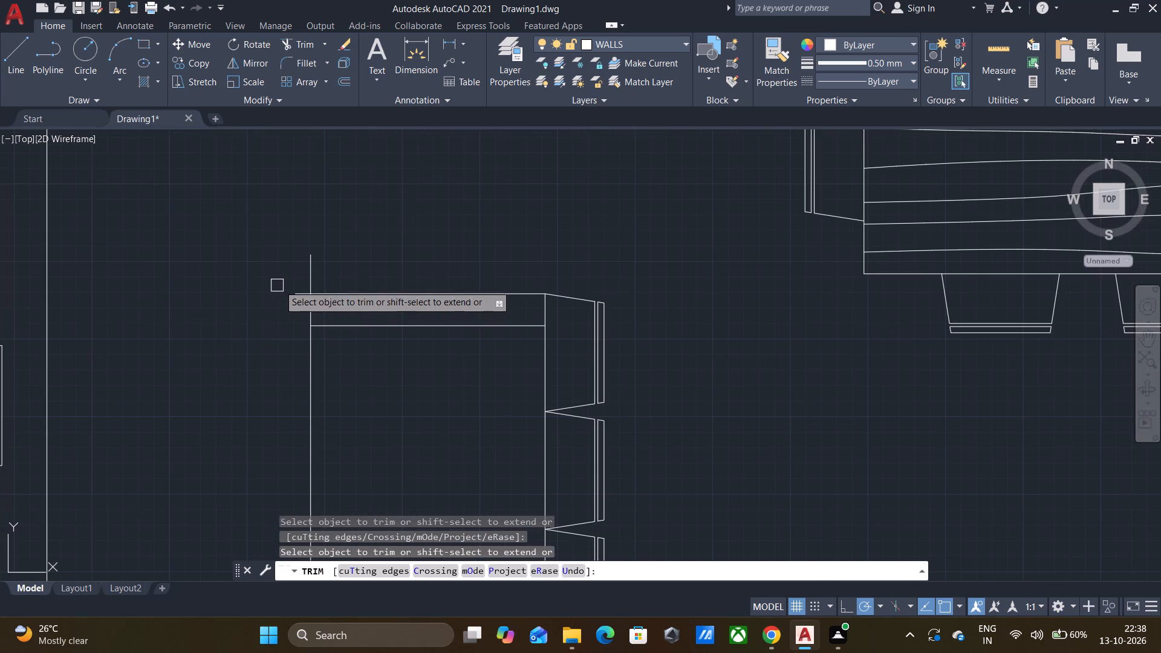
left_click(293, 296)
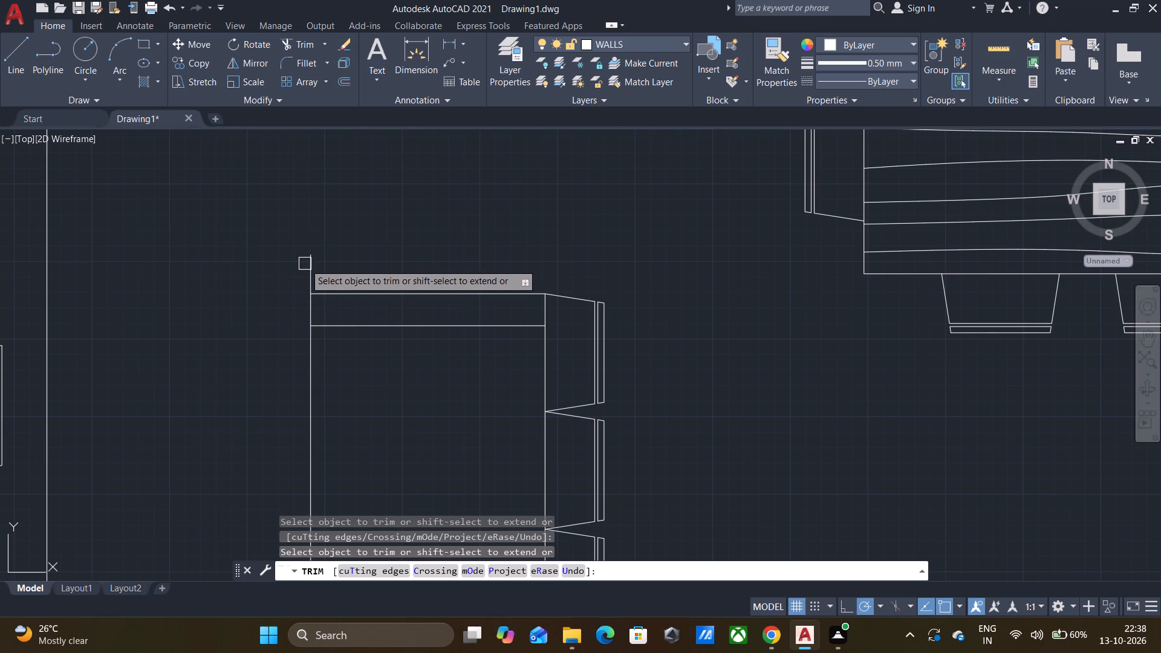
left_click(307, 264)
left_click(414, 324)
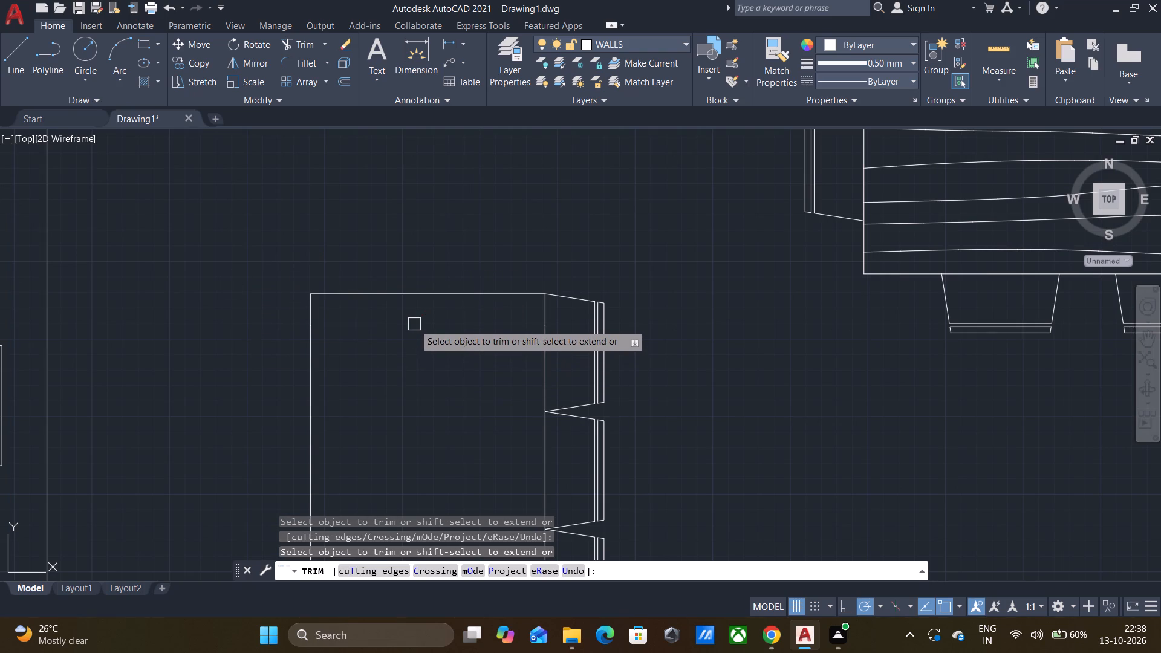
scroll(447, 346, "down", 2)
key("Escape")
Draw a three-sided rectangular outline about 4'-7" deep in the office/den, from the leftmost desk chair's back up, across and down to the rightmost chair.
scroll(670, 448, "down", 2)
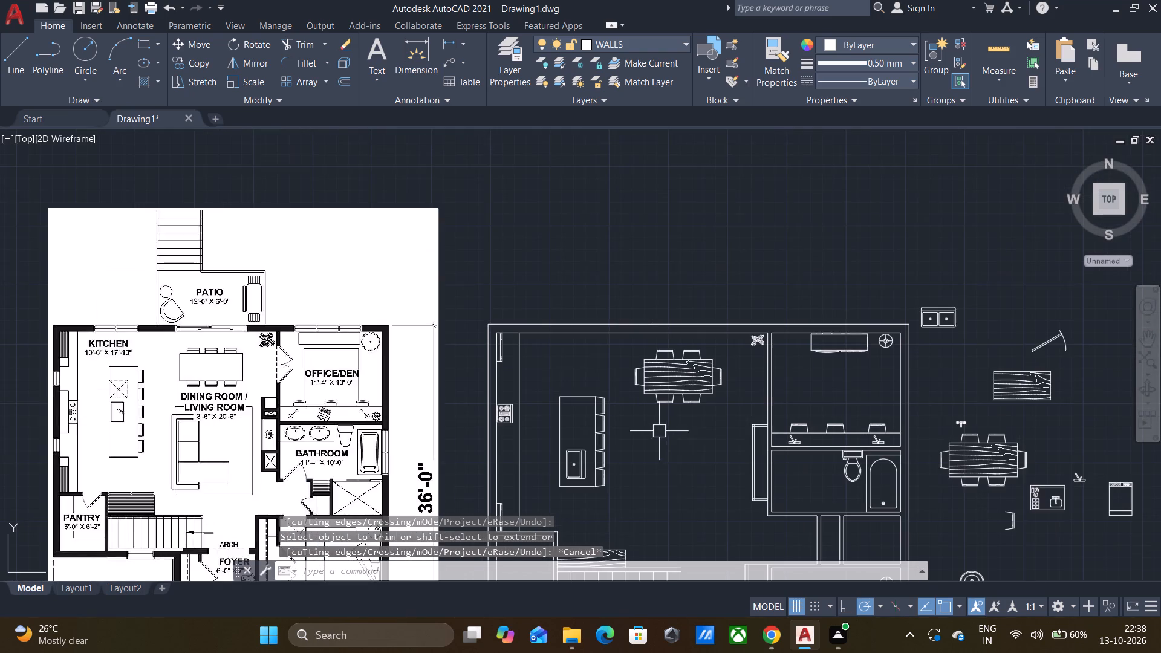
middle_click_drag(675, 467, 644, 438)
middle_click_drag(652, 456, 646, 439)
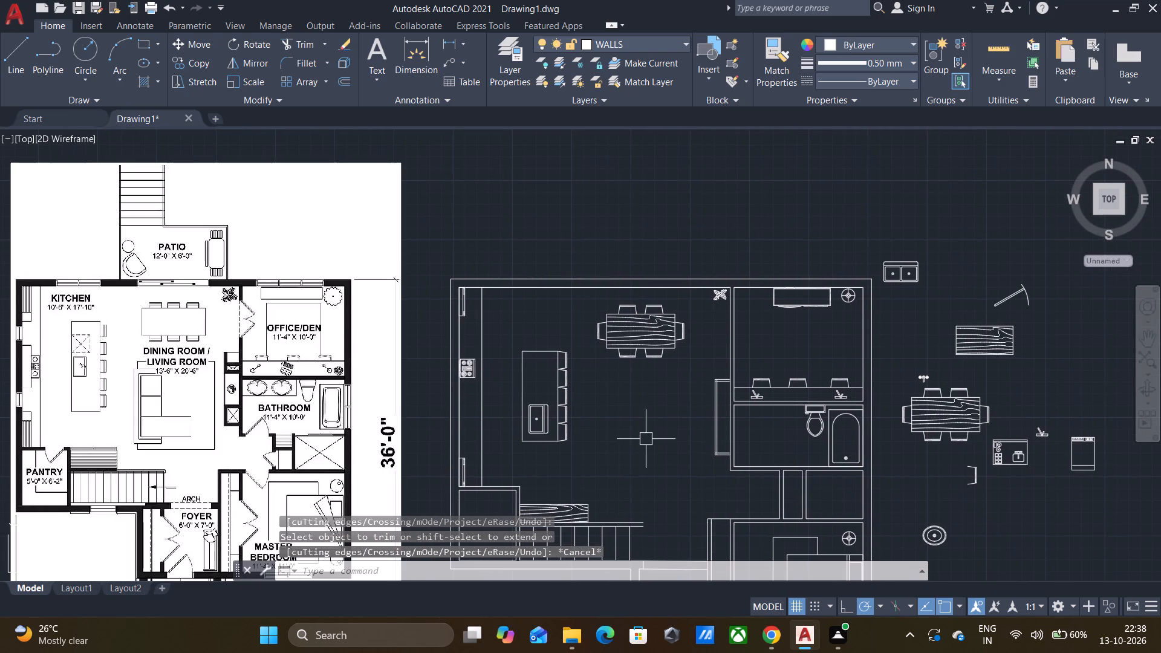
middle_click_drag(666, 429, 623, 366)
scroll(623, 366, "down", 1)
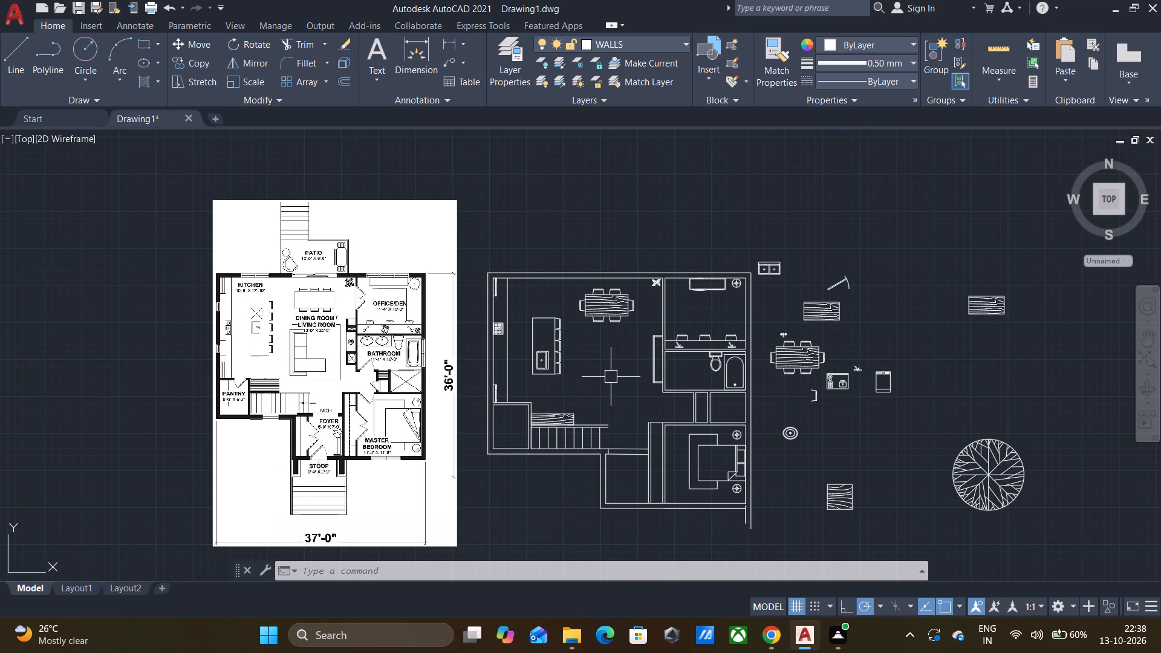
scroll(611, 376, "up", 2)
middle_click_drag(611, 376, 651, 427)
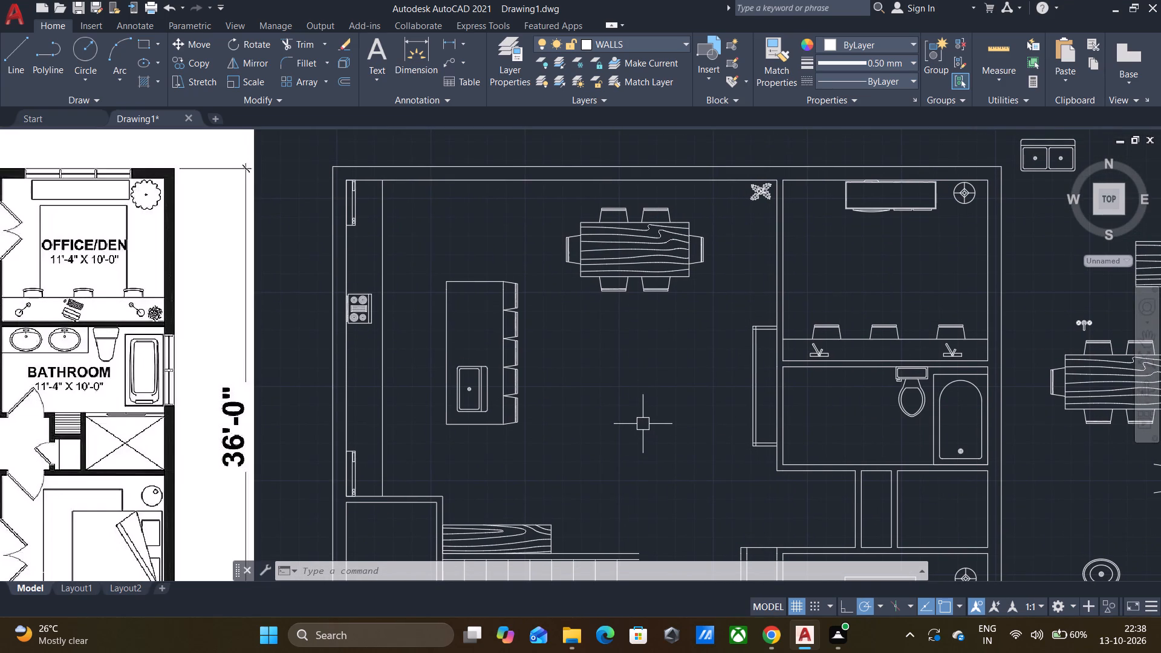
key("l")
key("Return")
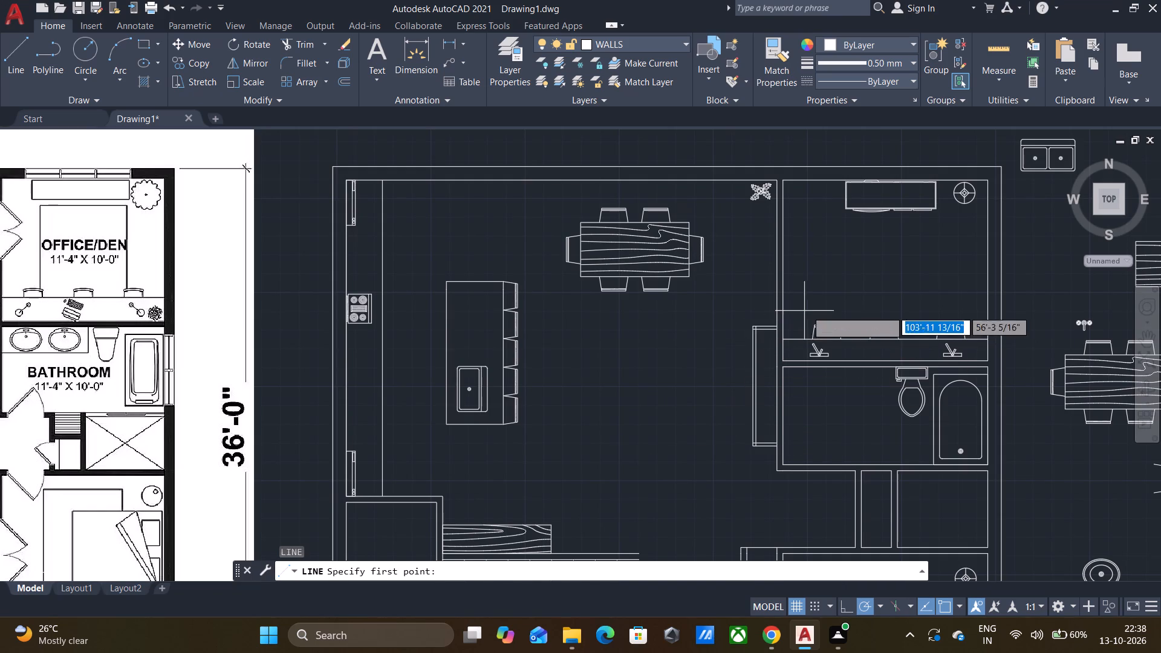
left_click(824, 325)
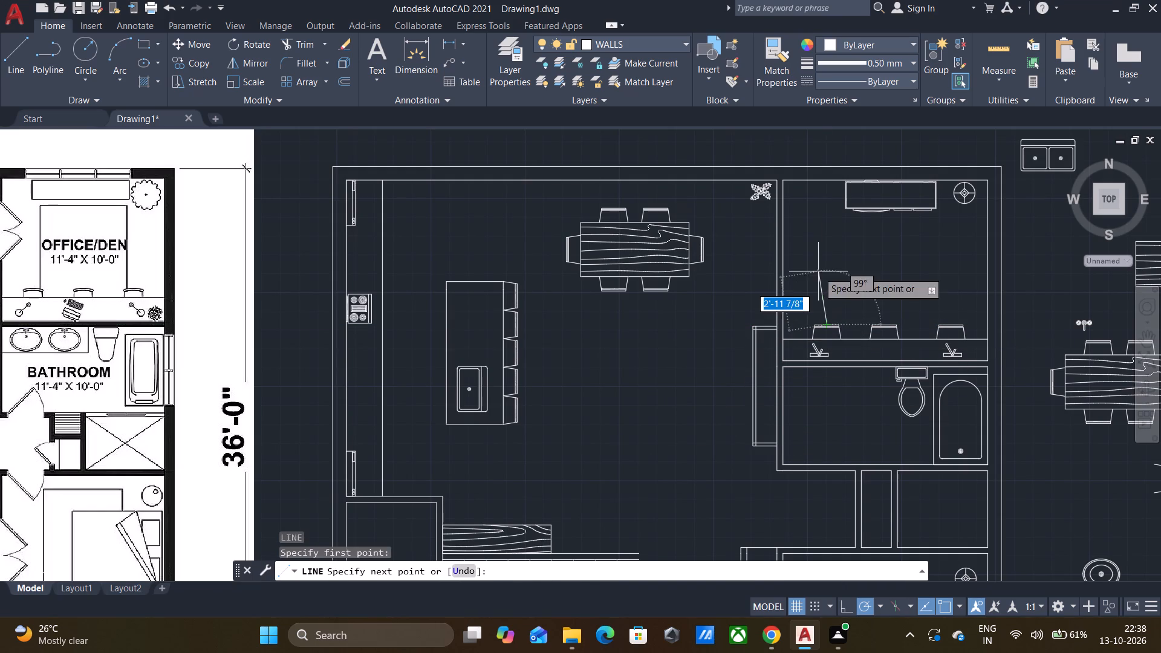
left_click(825, 242)
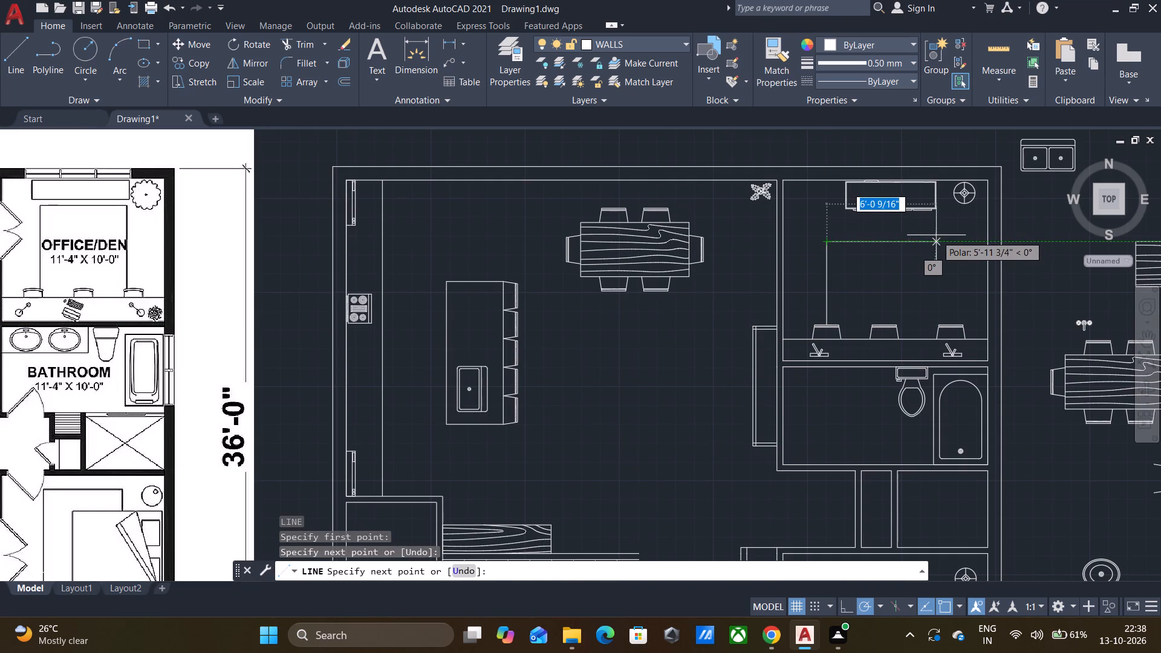
left_click(943, 235)
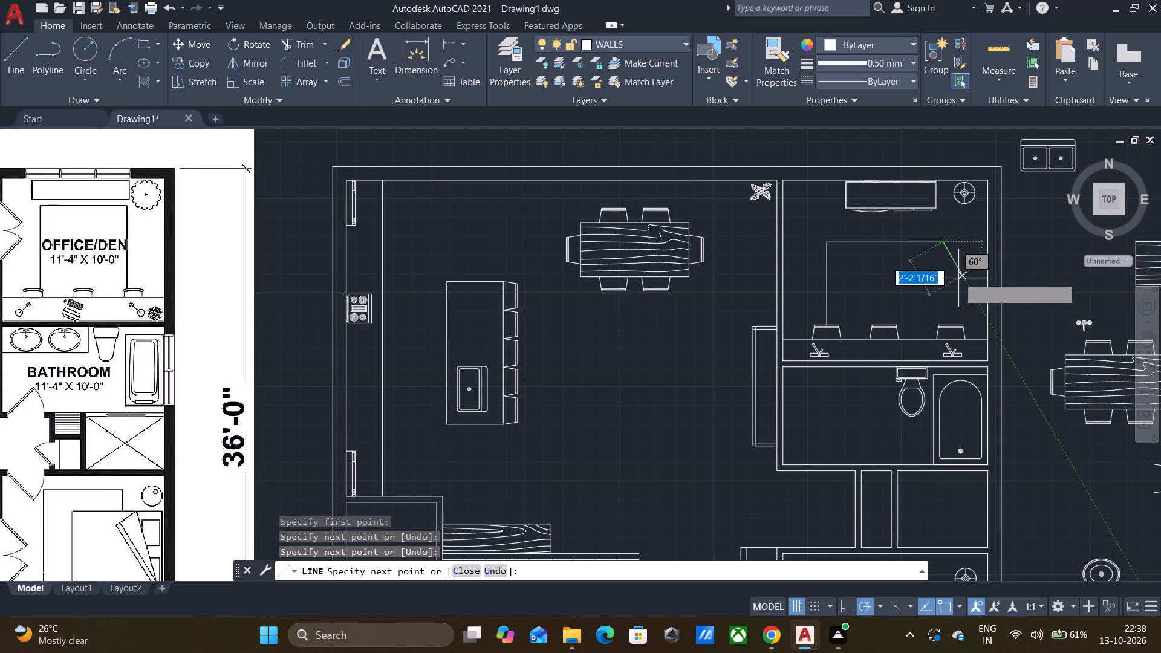
left_click(938, 324)
key("Escape")
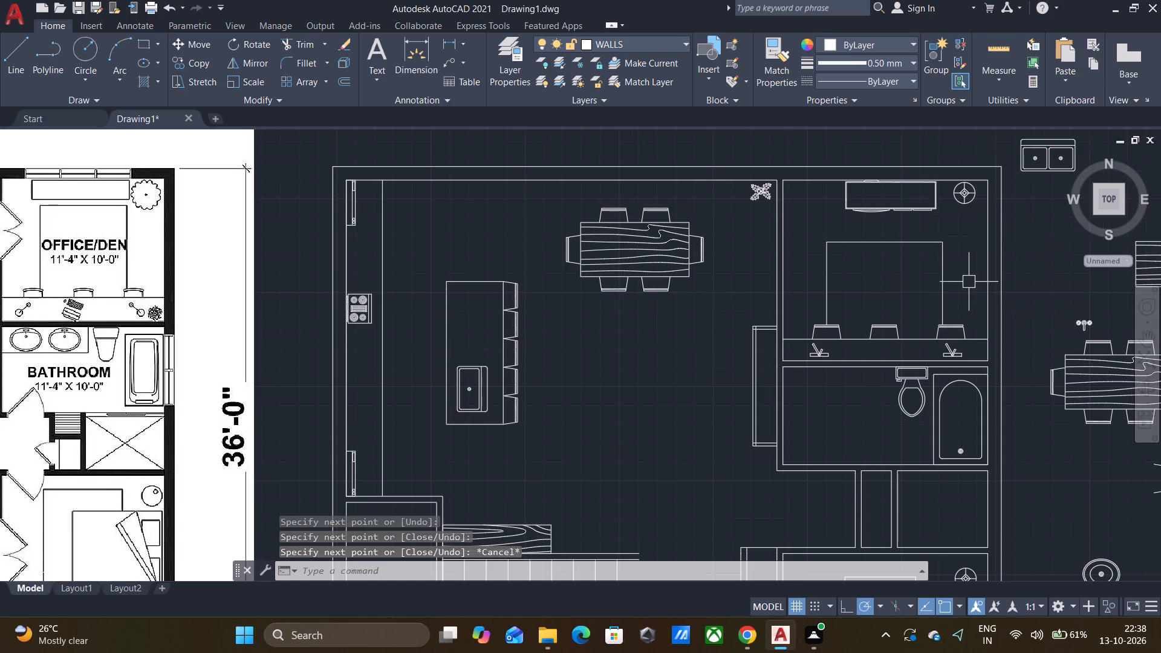
Compare the redrawn, partly furnished plan with the reference floor plan to check what is still missing.
scroll(969, 282, "down", 2)
middle_click_drag(998, 282, 994, 272)
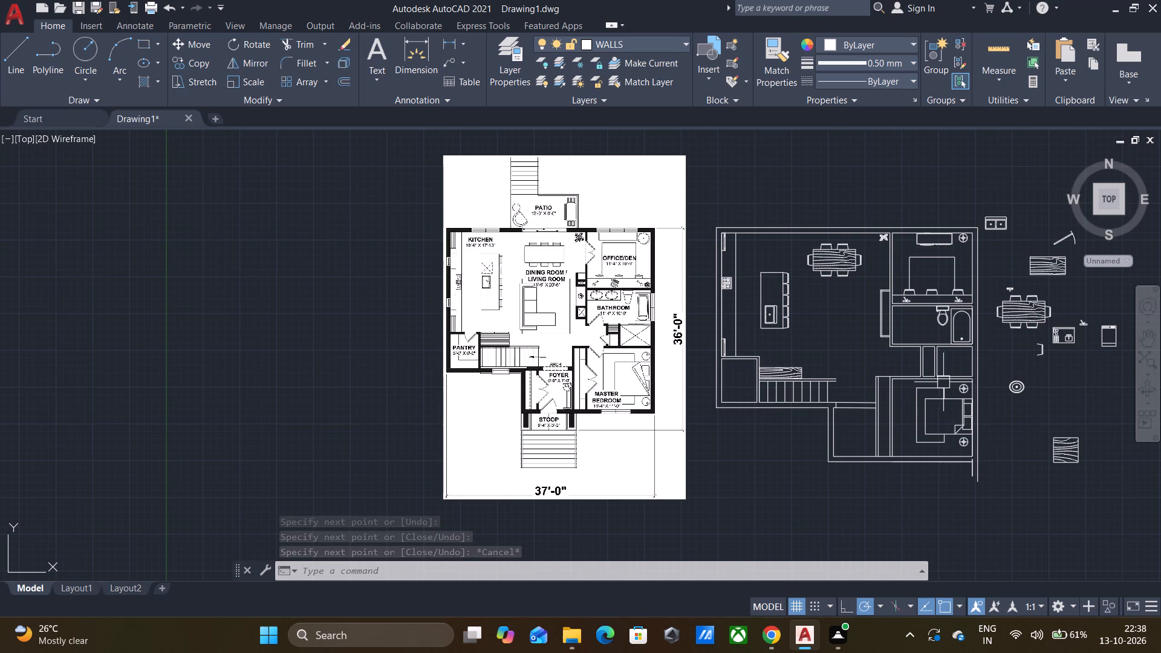
middle_click_drag(1009, 424, 988, 412)
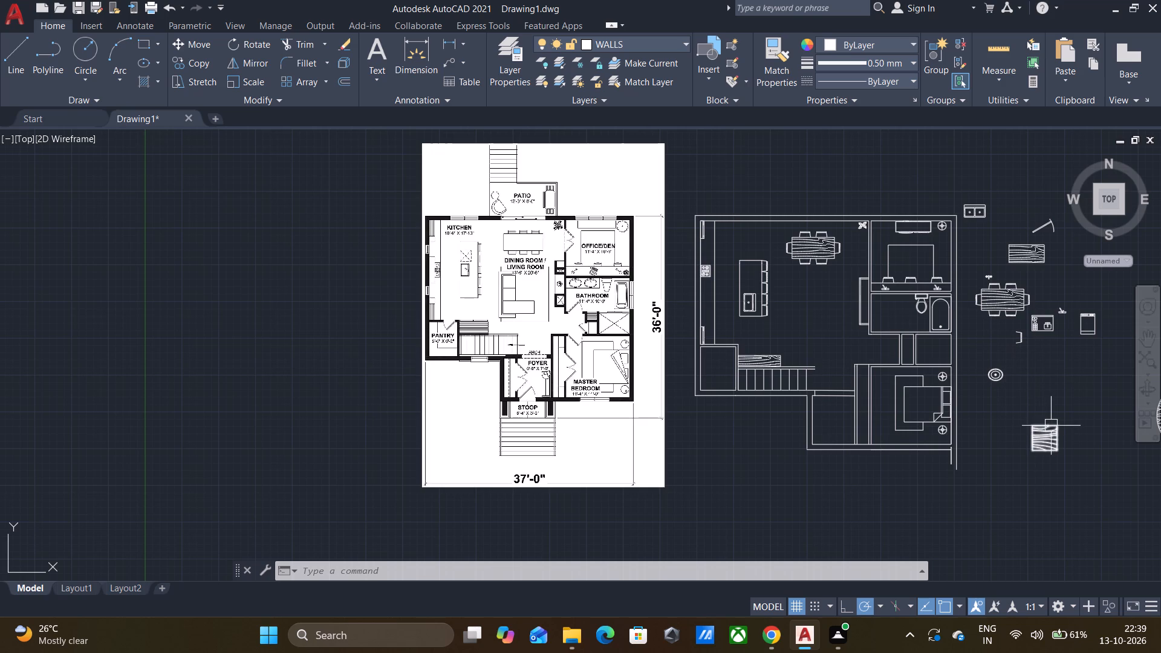
scroll(1052, 425, "up", 1)
middle_click_drag(1003, 342, 964, 392)
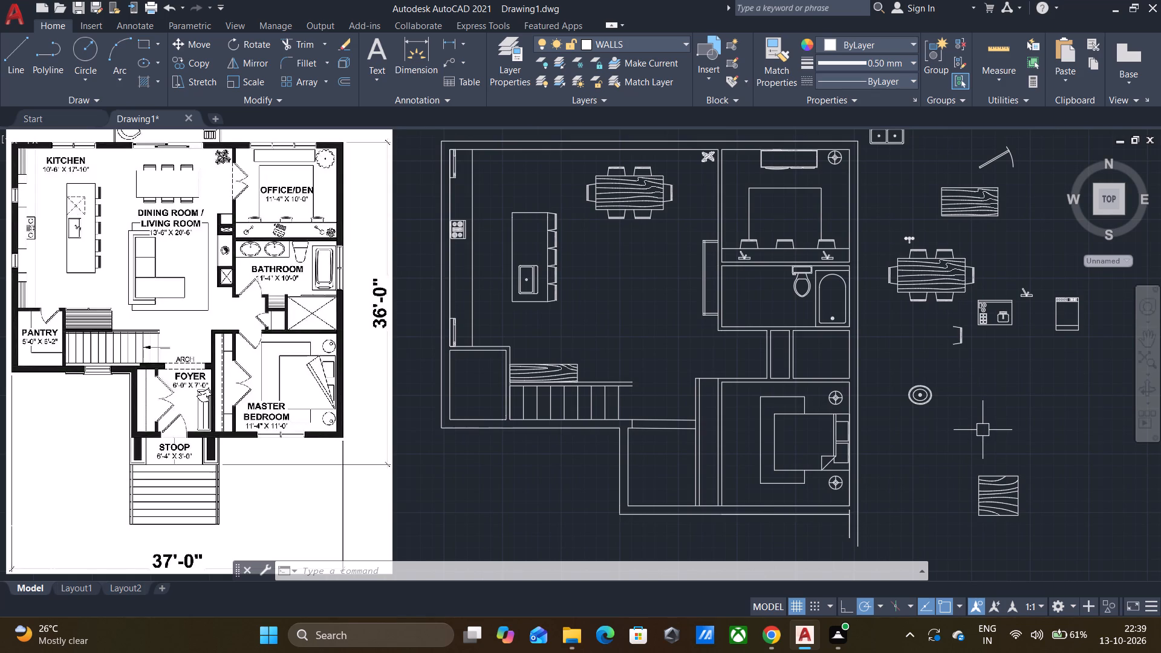
middle_click_drag(983, 431, 976, 426)
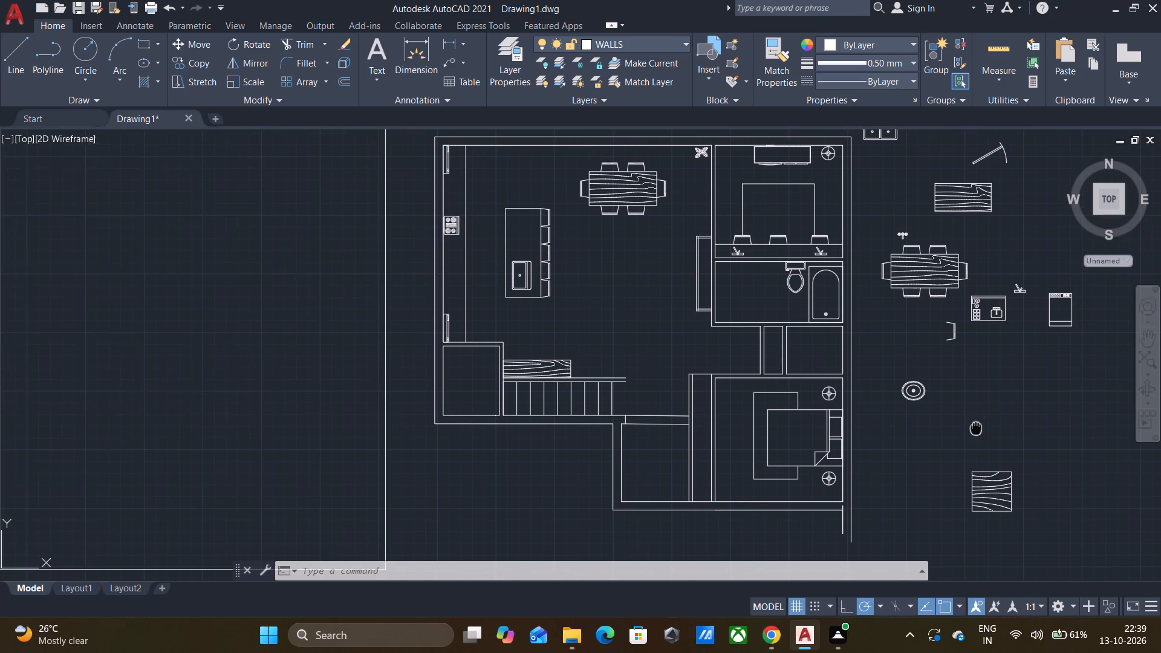
middle_click_drag(976, 426, 976, 425)
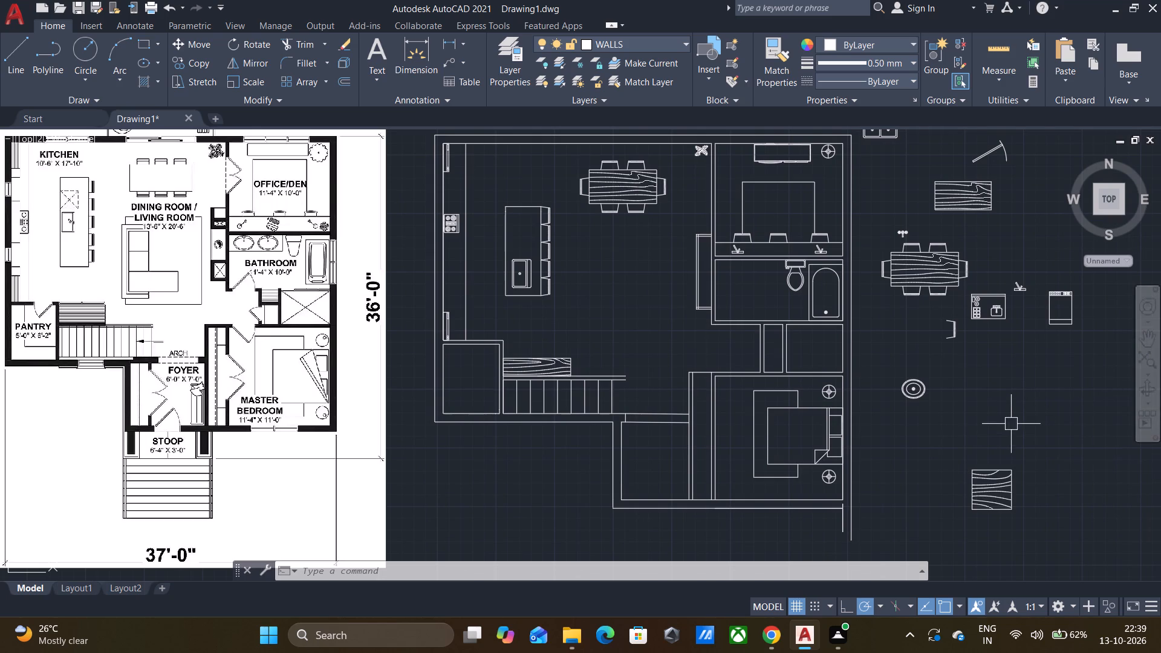
middle_click(1003, 421)
scroll(1002, 421, "down", 1)
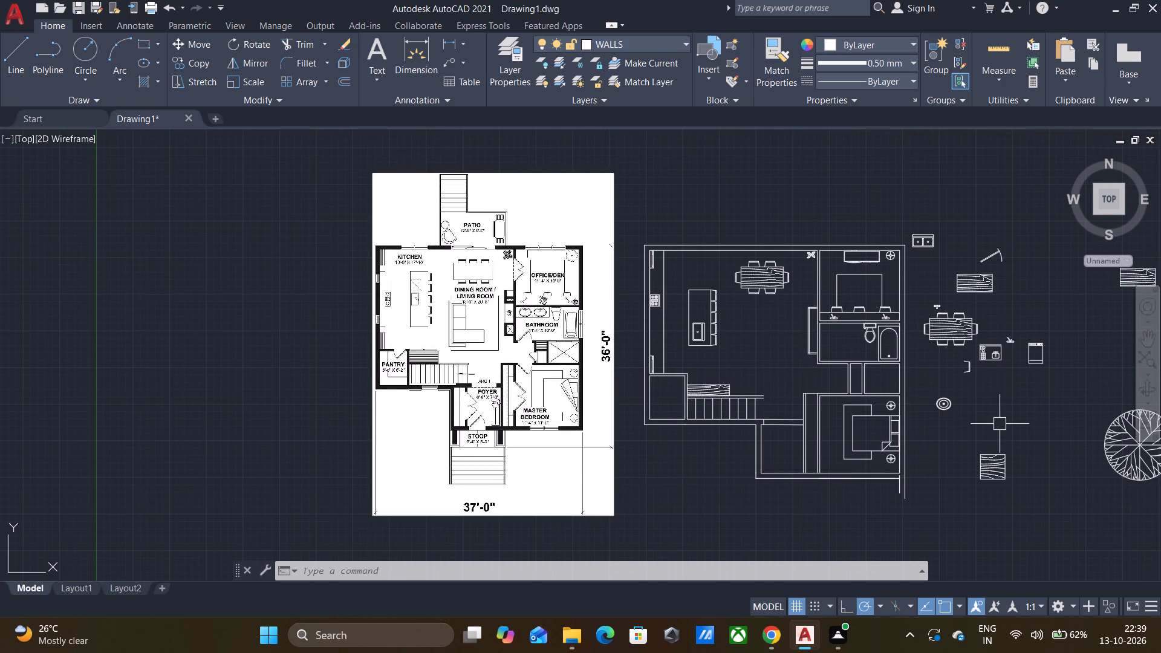
Examine the reference plan's bathroom and the narrow niche with the round fixture beside it, and compare them with the redrawn plan.
scroll(1007, 424, "up", 2)
middle_click_drag(1007, 424, 1073, 402)
scroll(1067, 403, "down", 1)
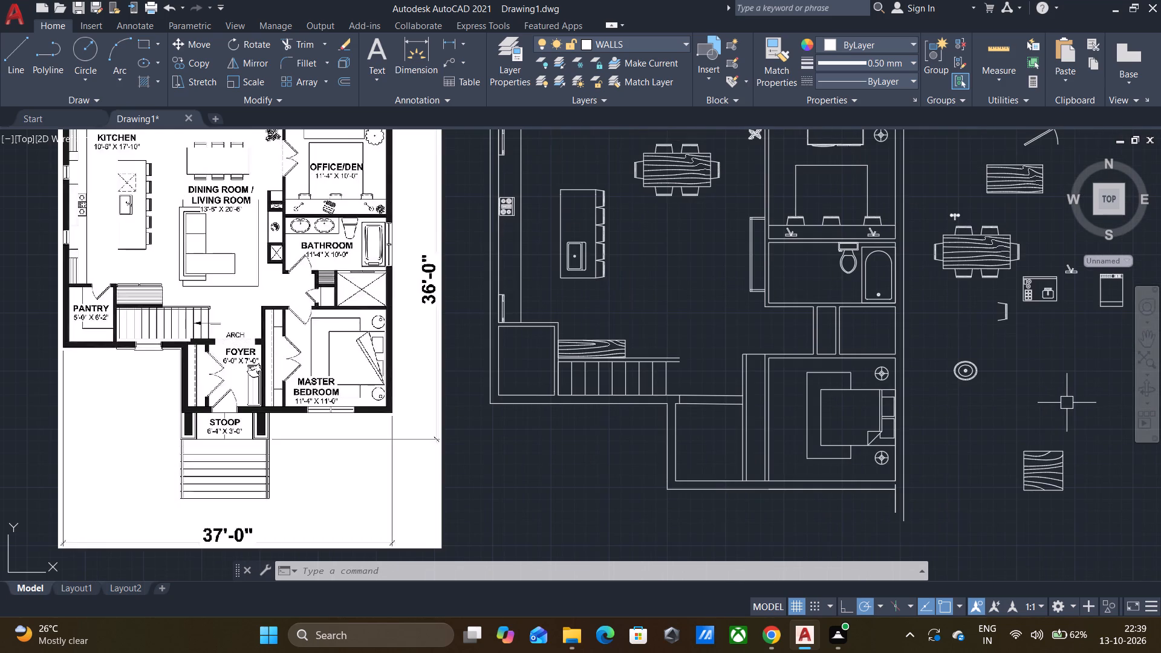
middle_click_drag(1062, 394, 1061, 408)
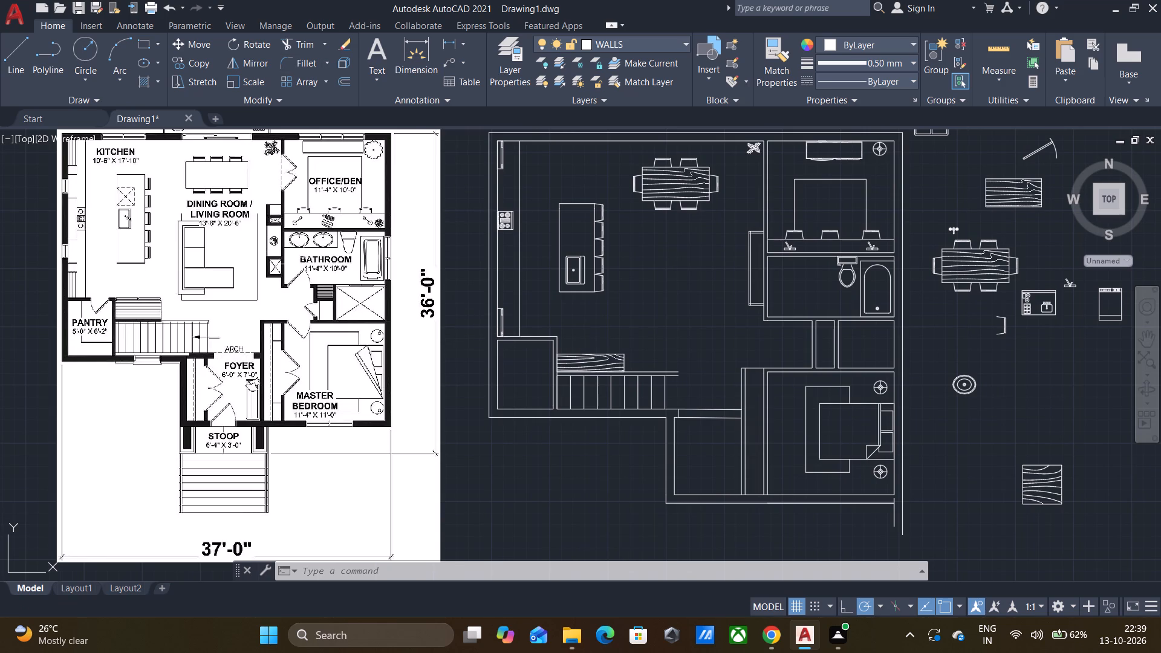
scroll(265, 253, "up", 3)
scroll(265, 253, "down", 1)
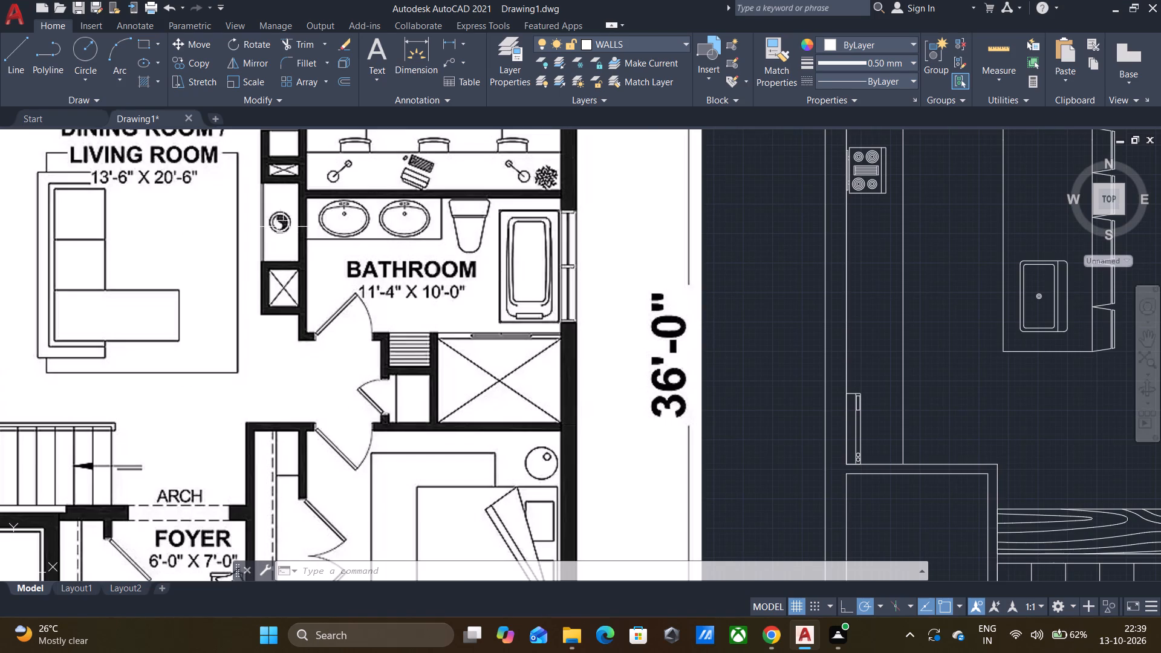
scroll(283, 225, "up", 3)
scroll(283, 224, "down", 2)
scroll(283, 224, "up", 3)
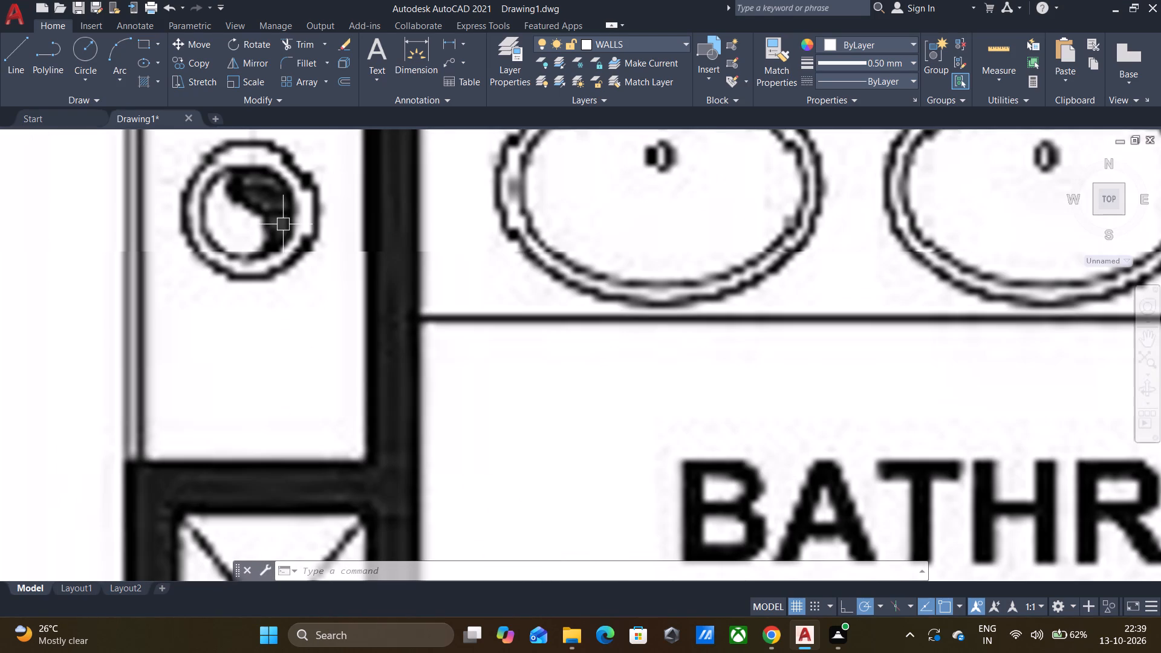
scroll(559, 278, "down", 2)
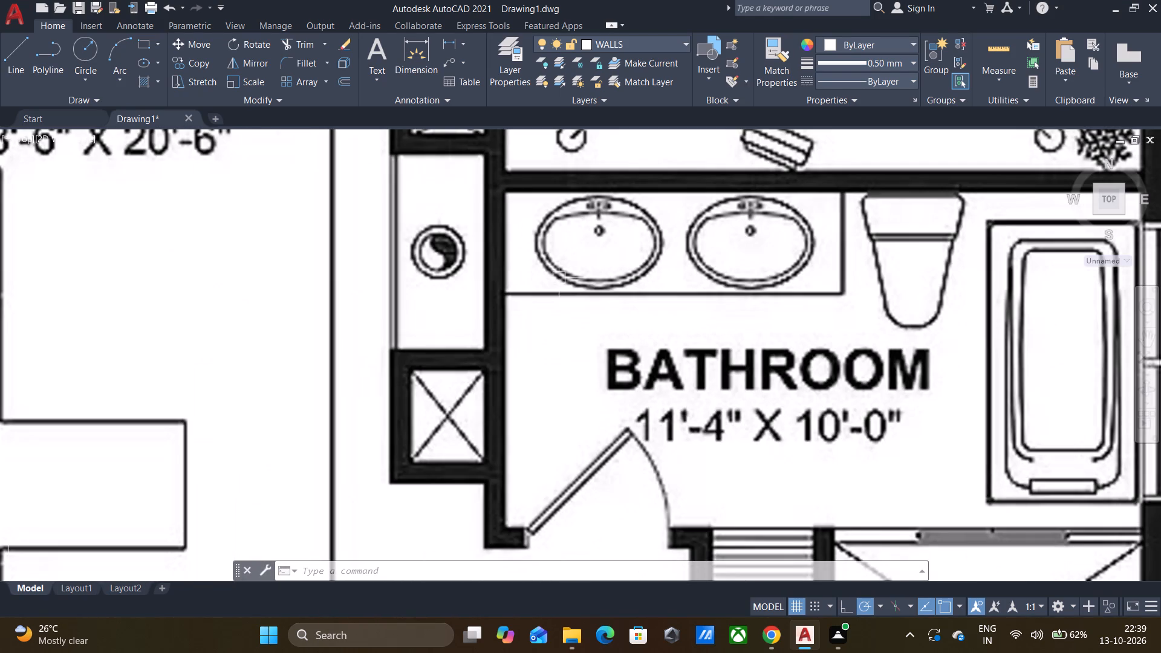
scroll(424, 247, "up", 3)
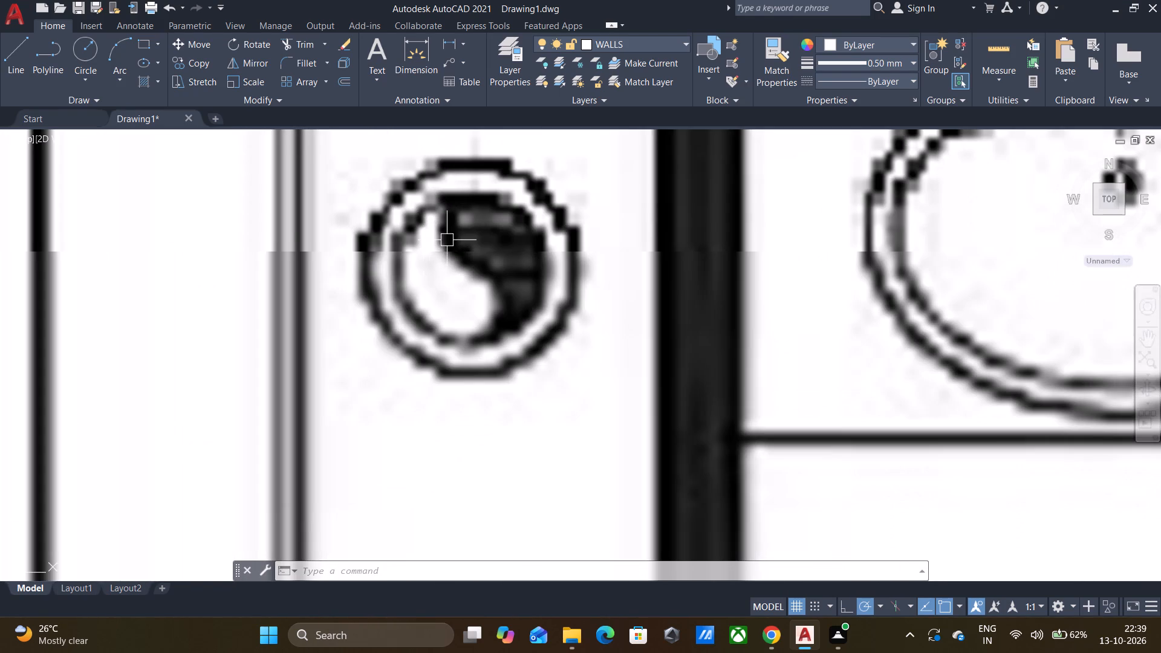
scroll(450, 239, "up", 3)
scroll(450, 239, "down", 2)
scroll(450, 239, "up", 9)
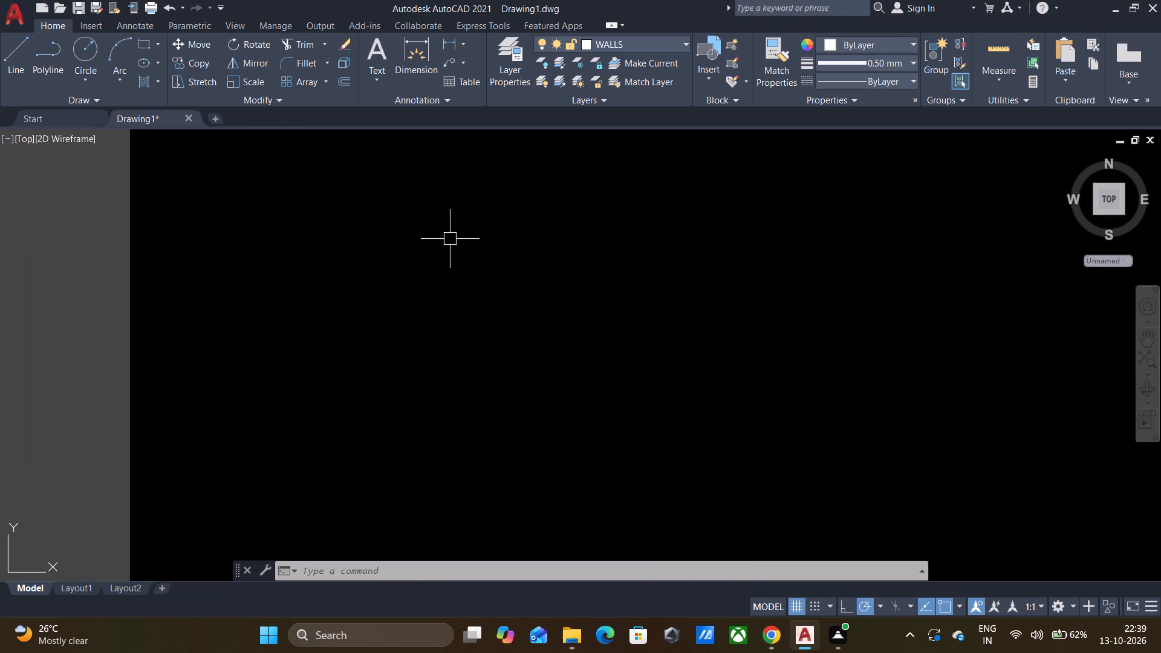
scroll(450, 239, "up", 10)
scroll(450, 239, "down", 11)
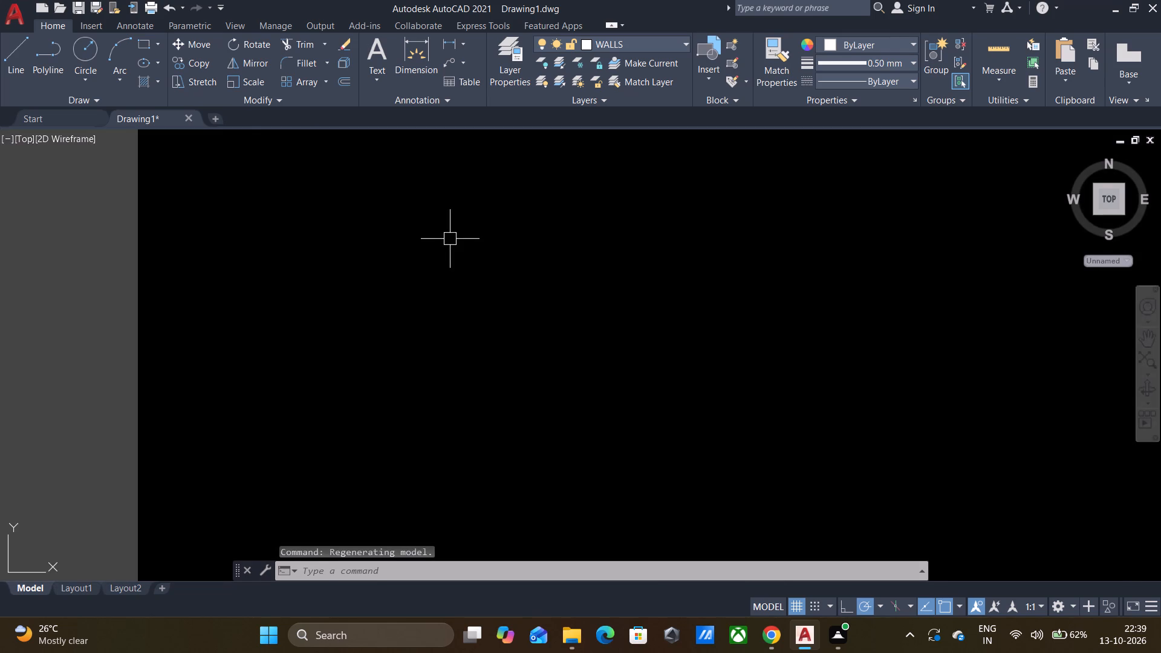
scroll(450, 239, "down", 13)
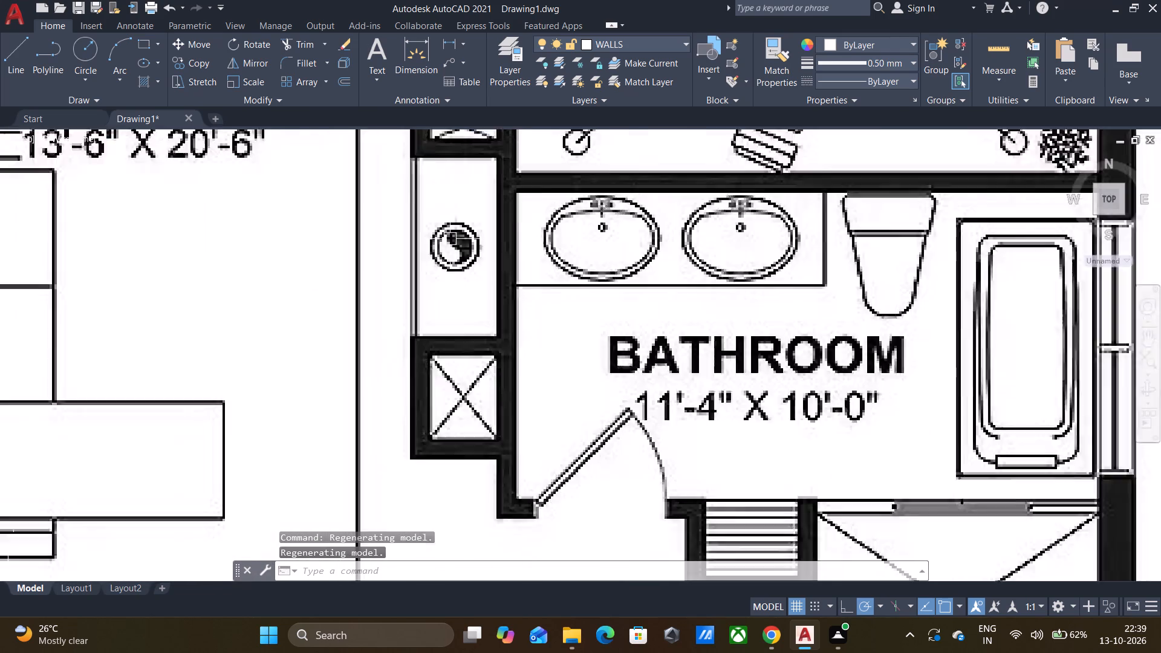
scroll(450, 239, "down", 1)
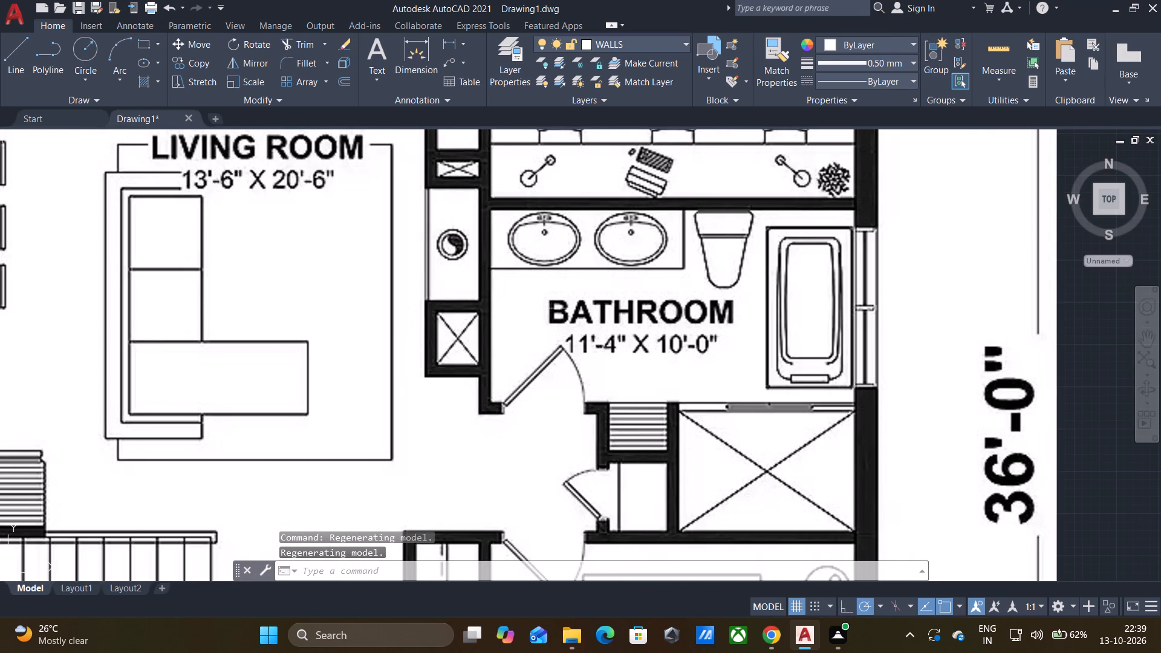
scroll(541, 308, "down", 1)
middle_click_drag(541, 308, 518, 280)
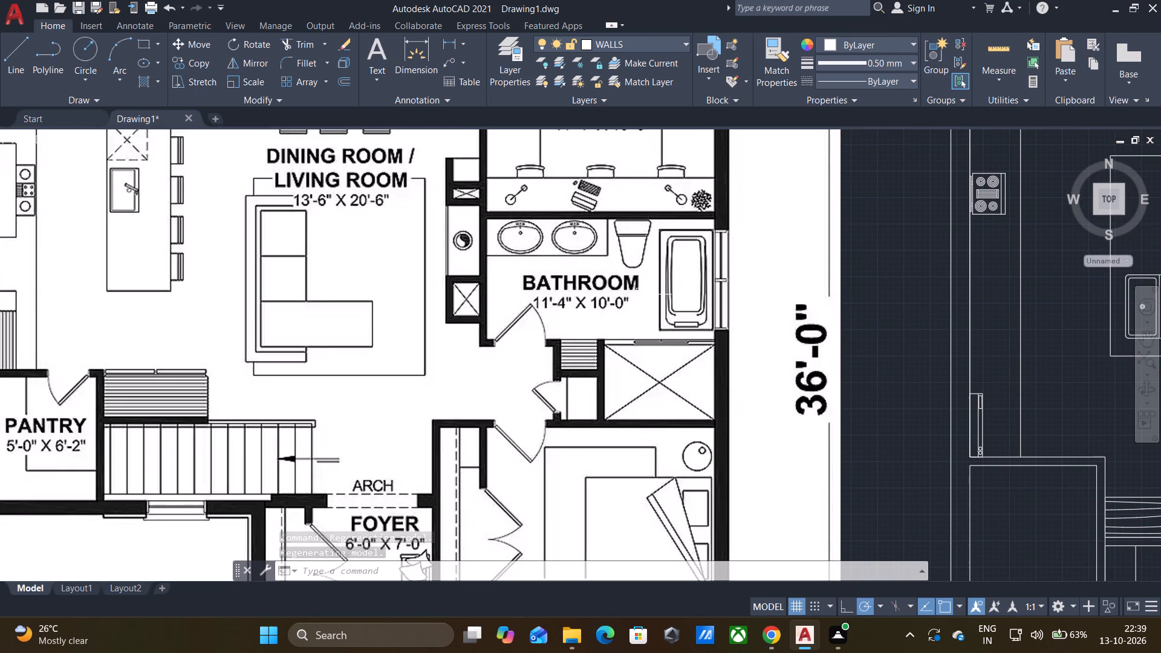
middle_click_drag(634, 293, 584, 288)
scroll(584, 288, "down", 1)
scroll(711, 297, "down", 2)
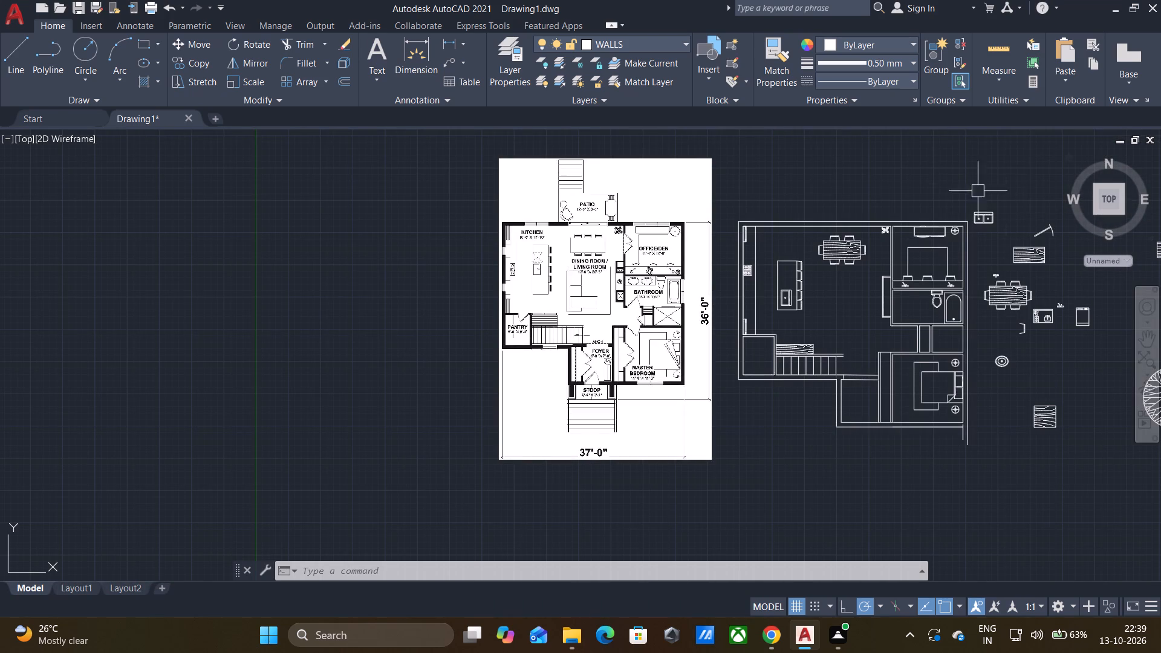
middle_click_drag(958, 184, 916, 175)
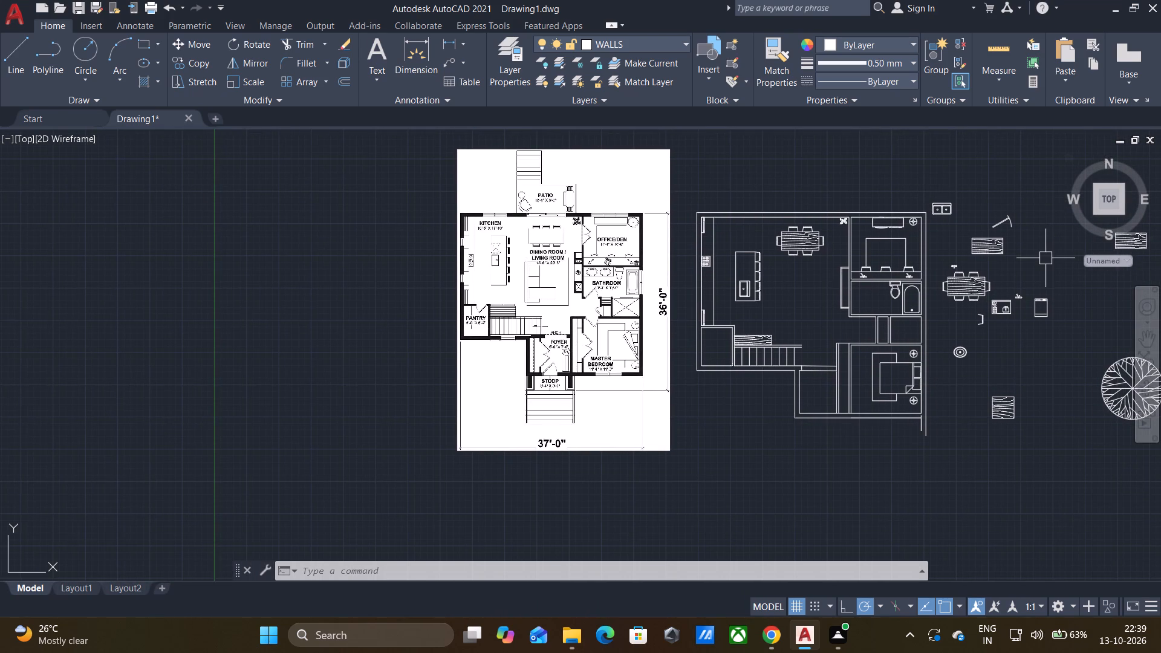
middle_click_drag(1046, 262, 1009, 266)
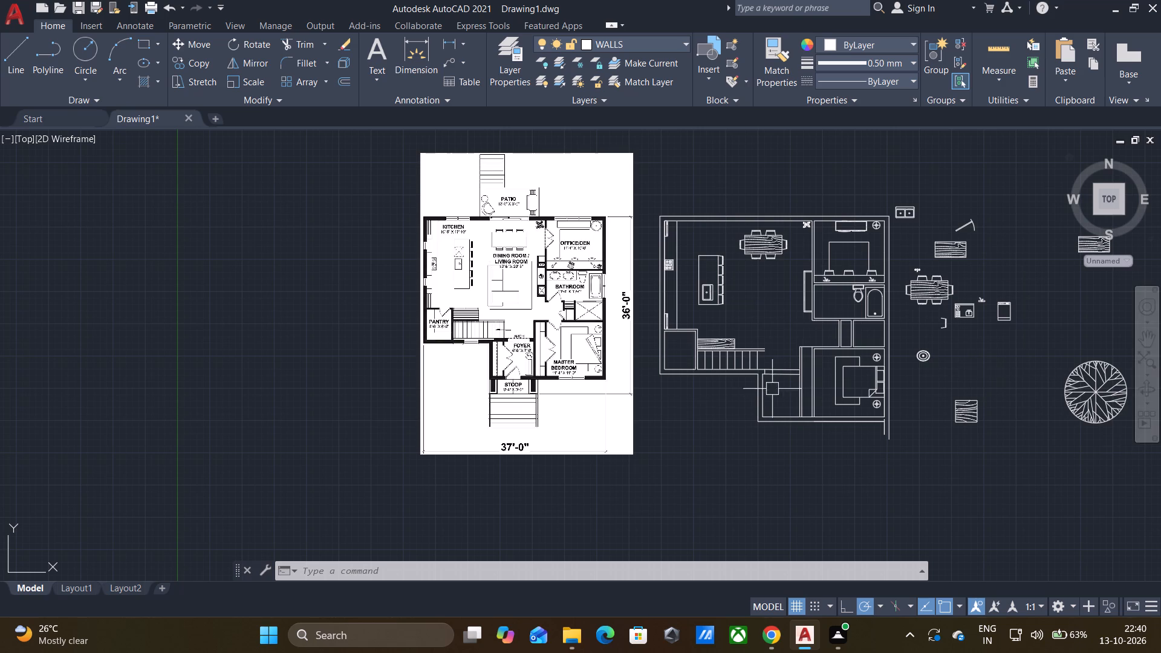
scroll(668, 342, "up", 1)
scroll(602, 320, "up", 1)
scroll(602, 320, "down", 2)
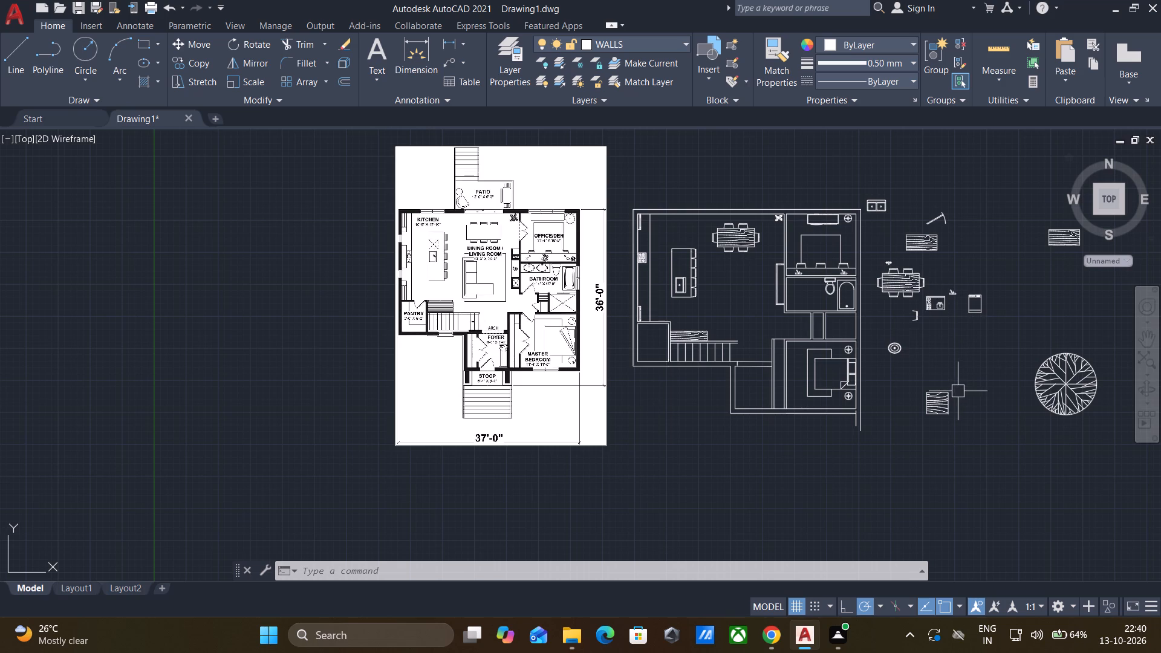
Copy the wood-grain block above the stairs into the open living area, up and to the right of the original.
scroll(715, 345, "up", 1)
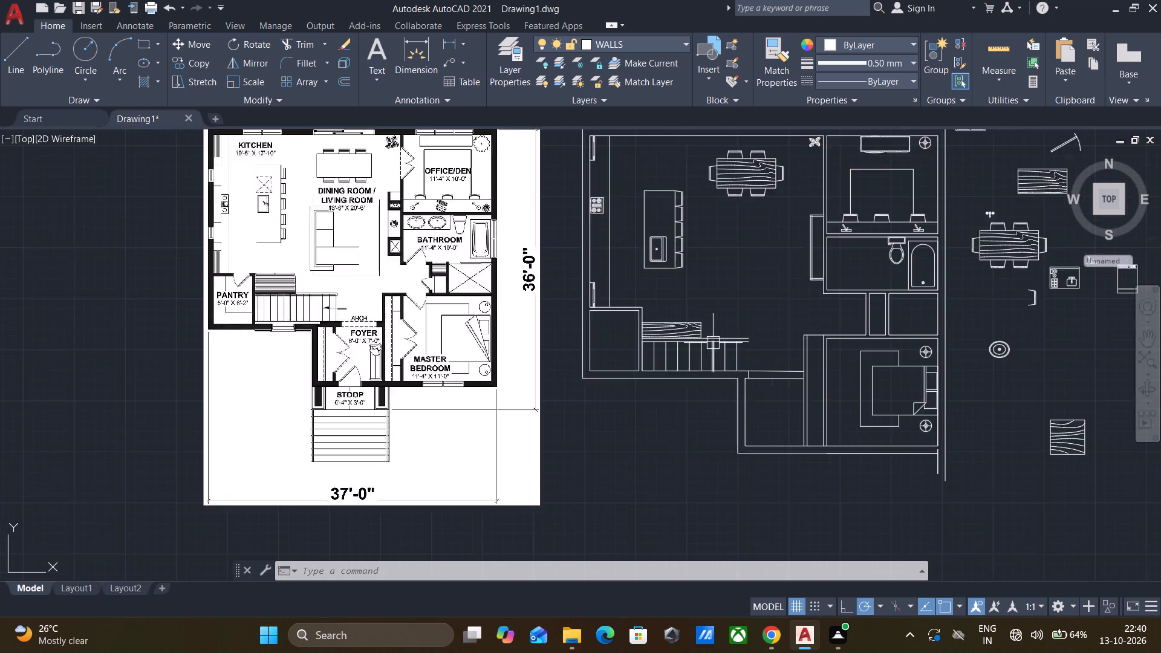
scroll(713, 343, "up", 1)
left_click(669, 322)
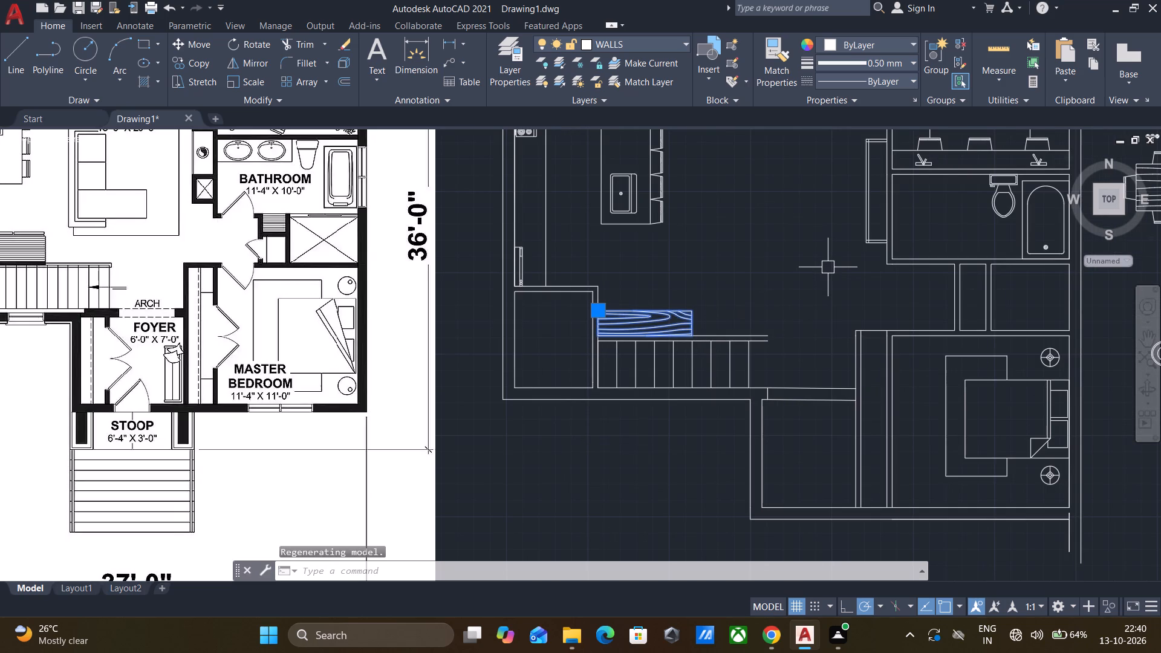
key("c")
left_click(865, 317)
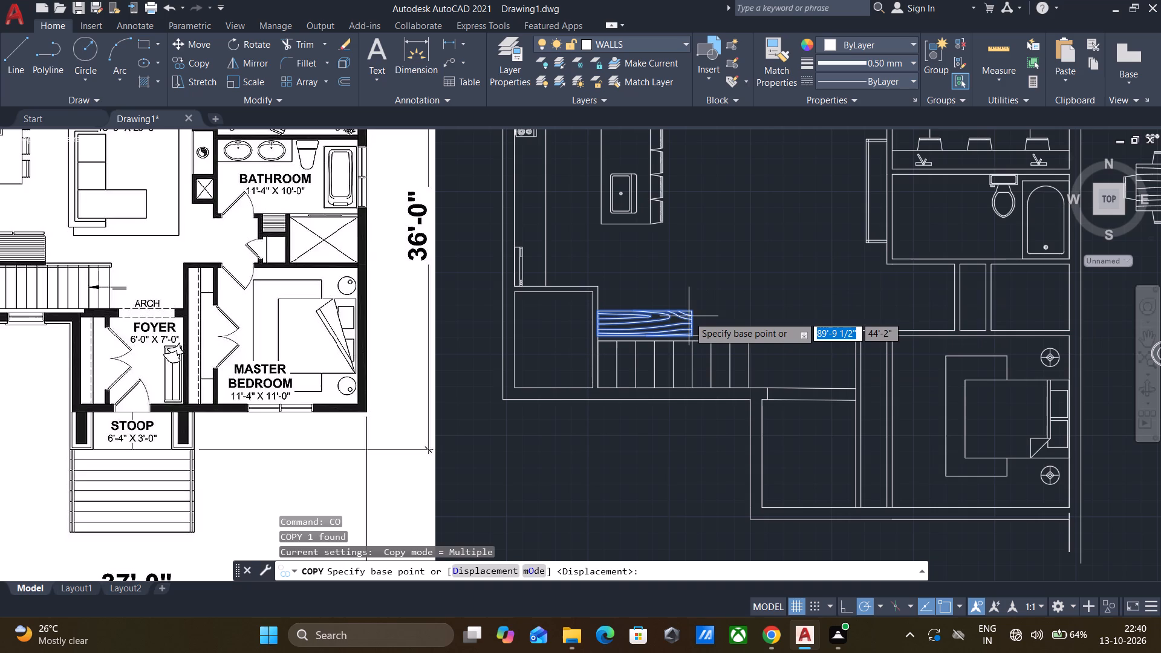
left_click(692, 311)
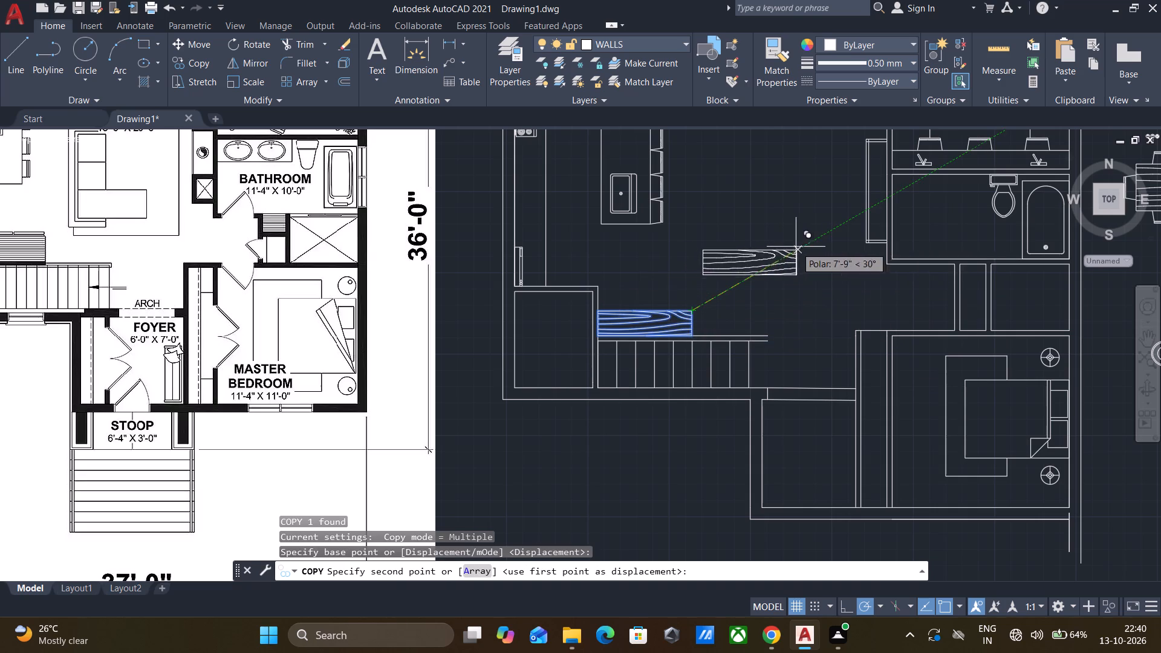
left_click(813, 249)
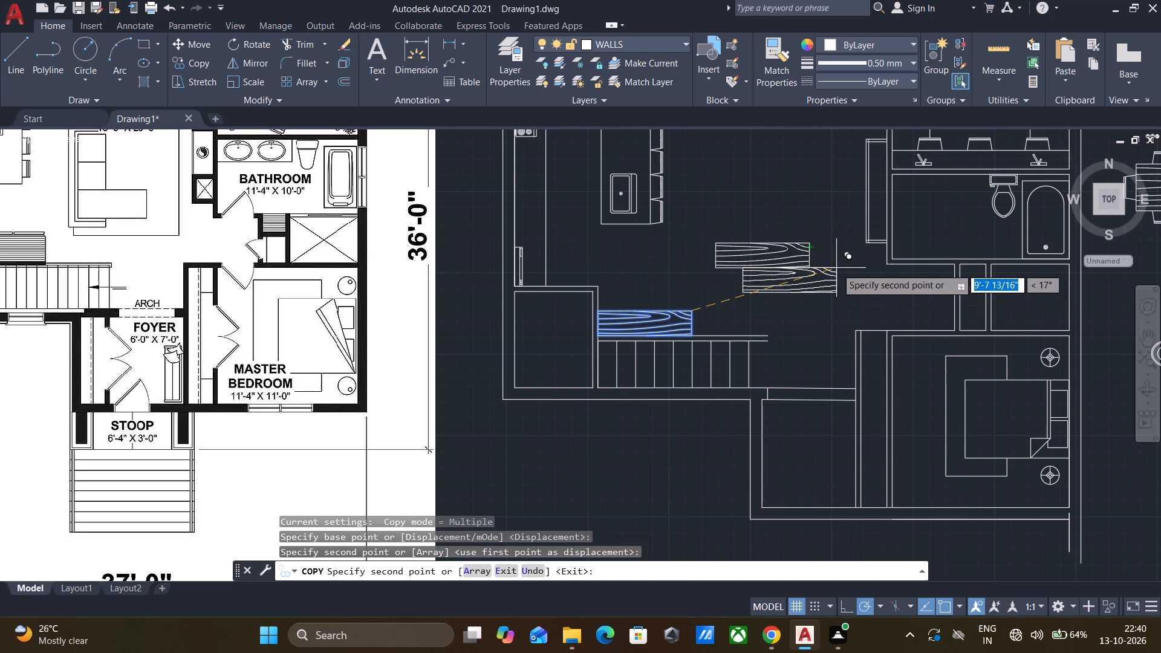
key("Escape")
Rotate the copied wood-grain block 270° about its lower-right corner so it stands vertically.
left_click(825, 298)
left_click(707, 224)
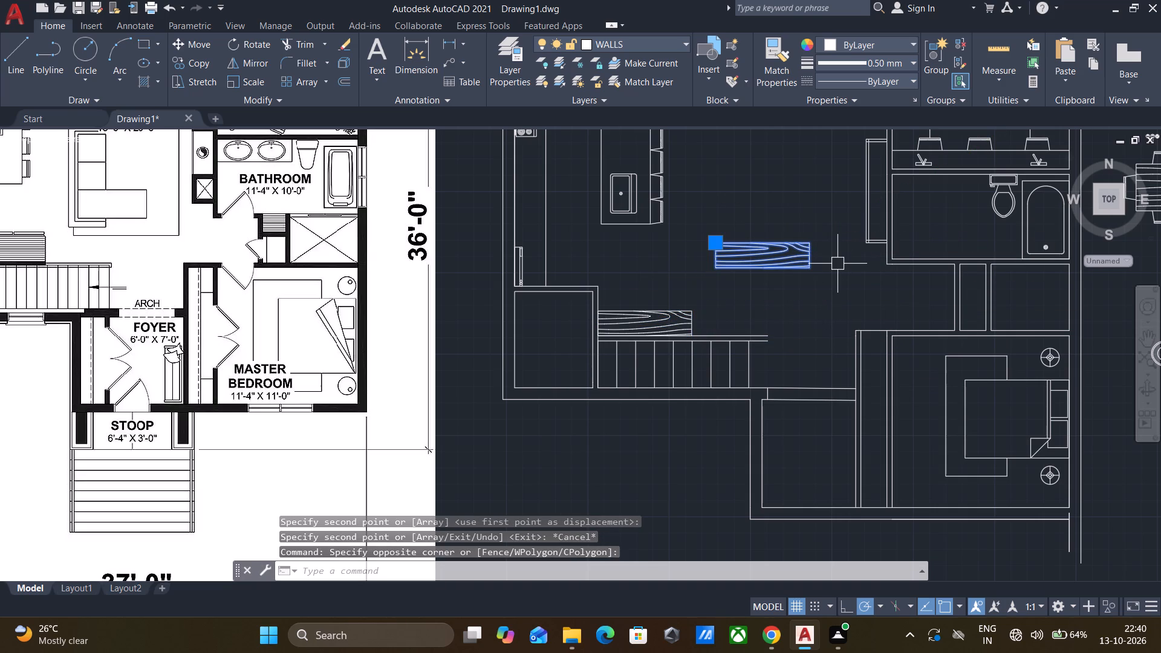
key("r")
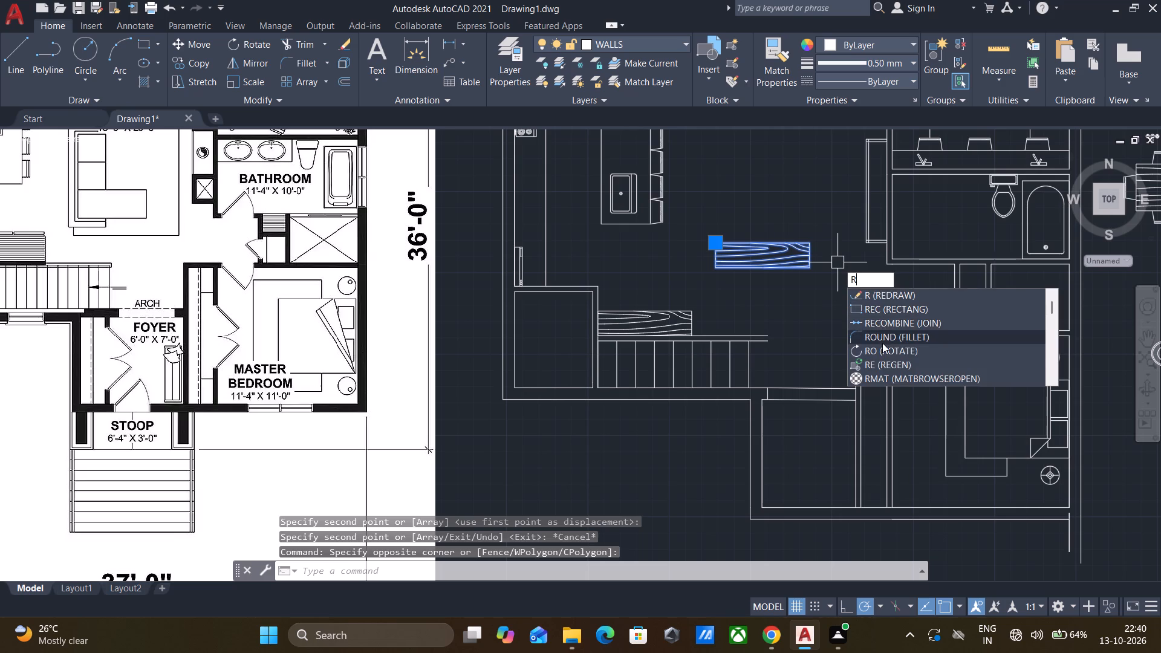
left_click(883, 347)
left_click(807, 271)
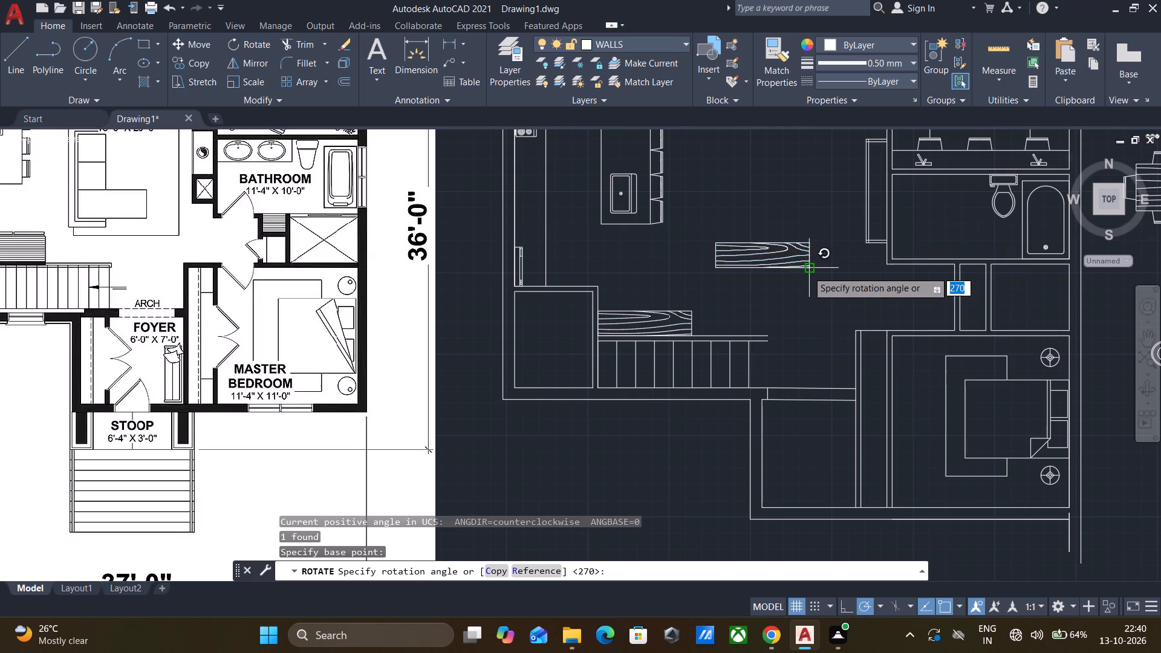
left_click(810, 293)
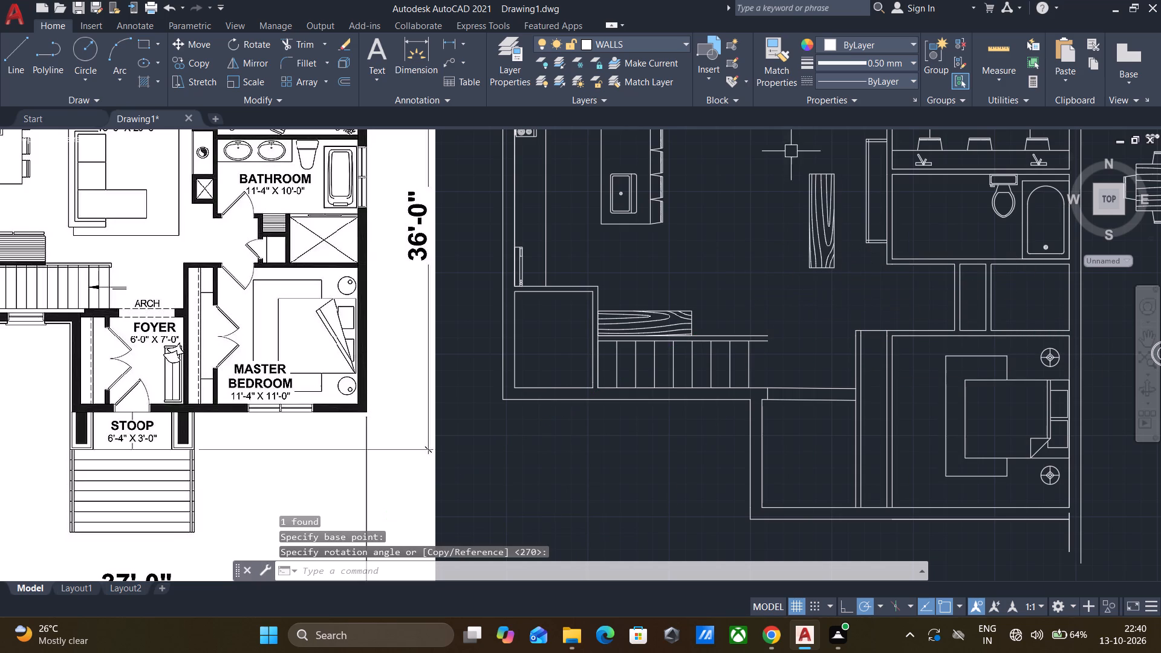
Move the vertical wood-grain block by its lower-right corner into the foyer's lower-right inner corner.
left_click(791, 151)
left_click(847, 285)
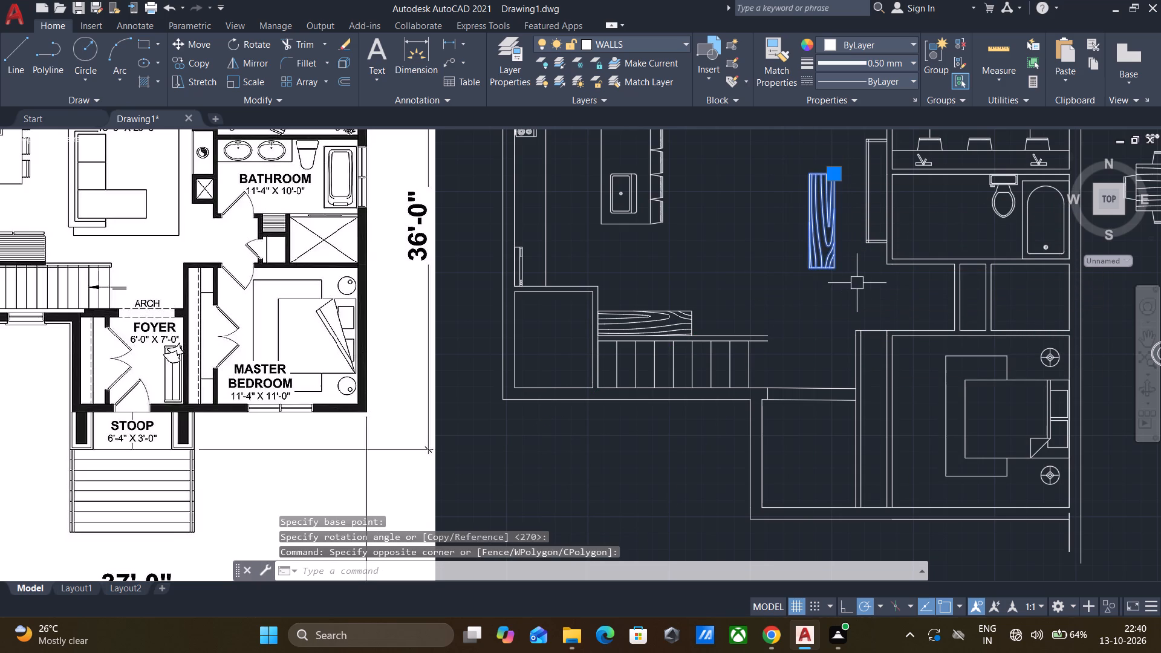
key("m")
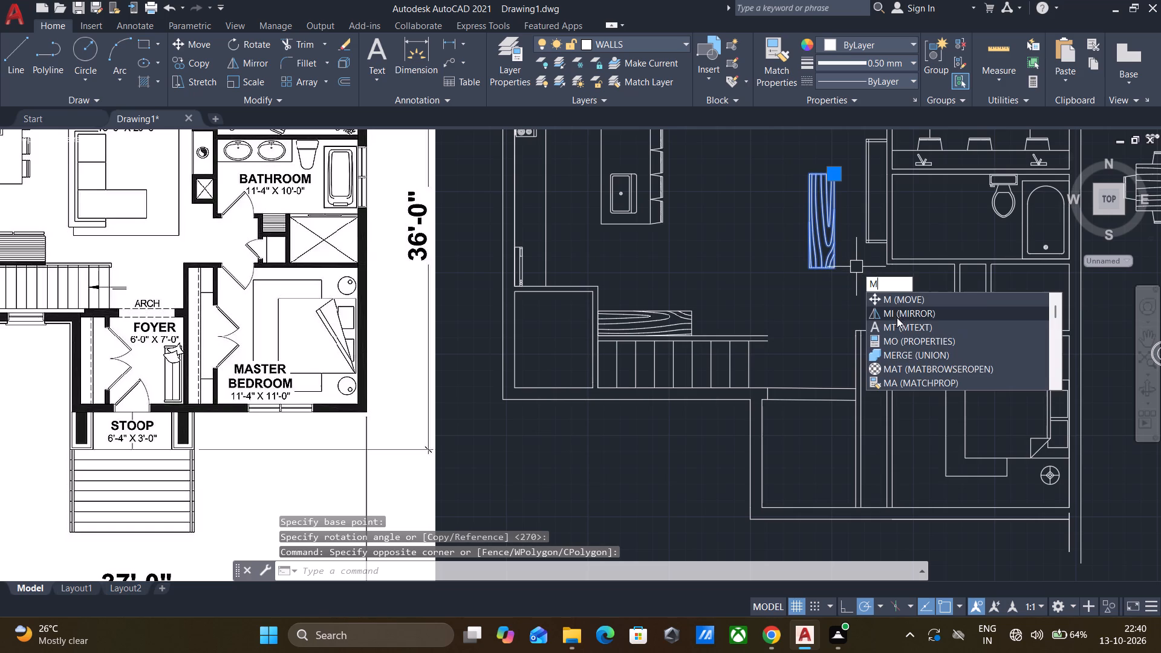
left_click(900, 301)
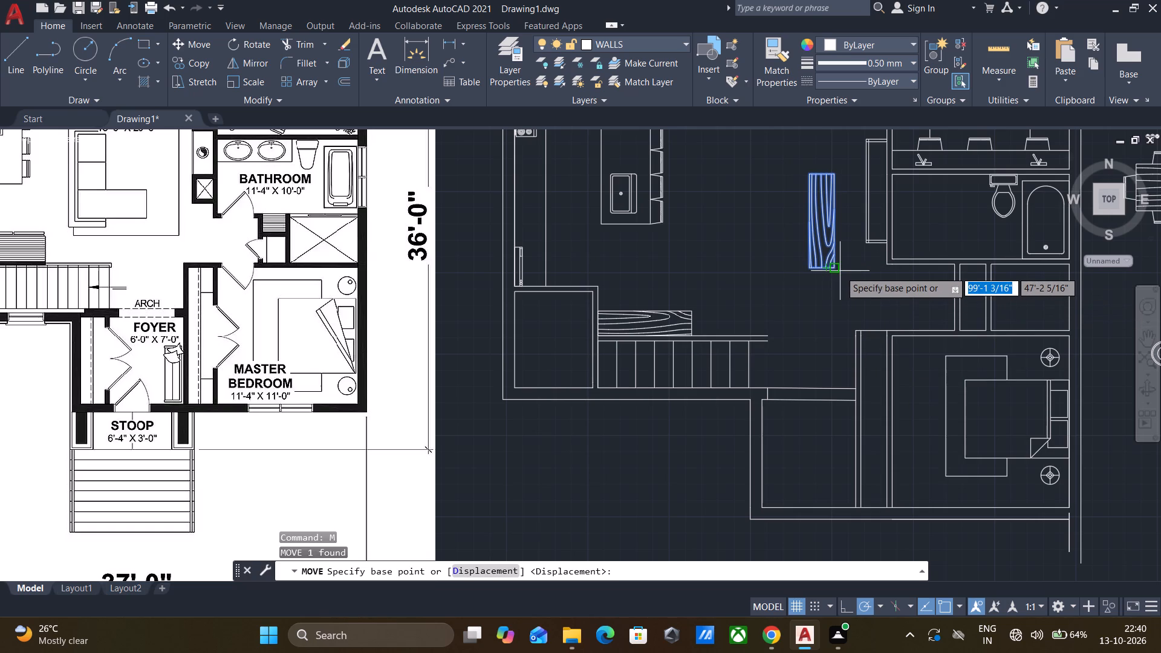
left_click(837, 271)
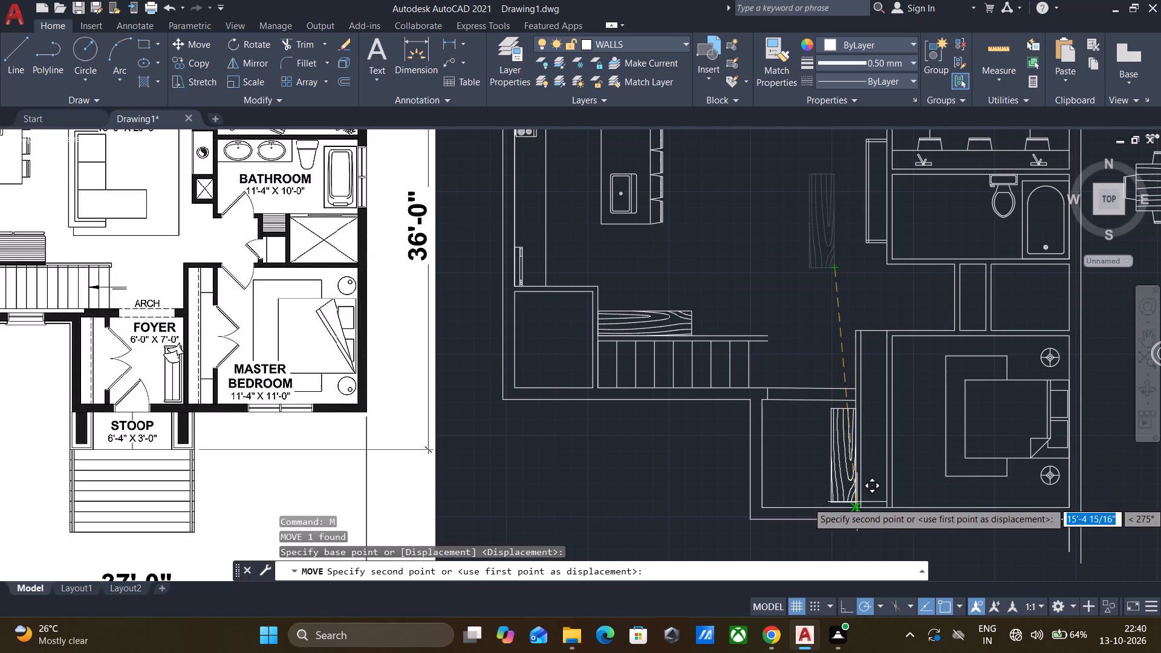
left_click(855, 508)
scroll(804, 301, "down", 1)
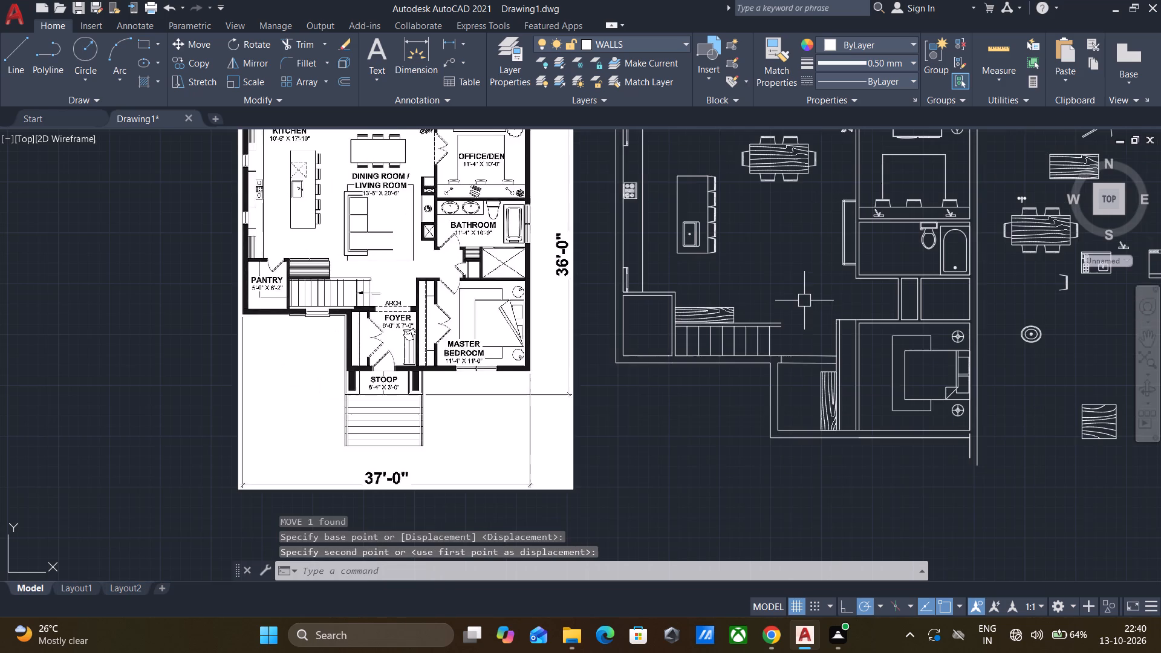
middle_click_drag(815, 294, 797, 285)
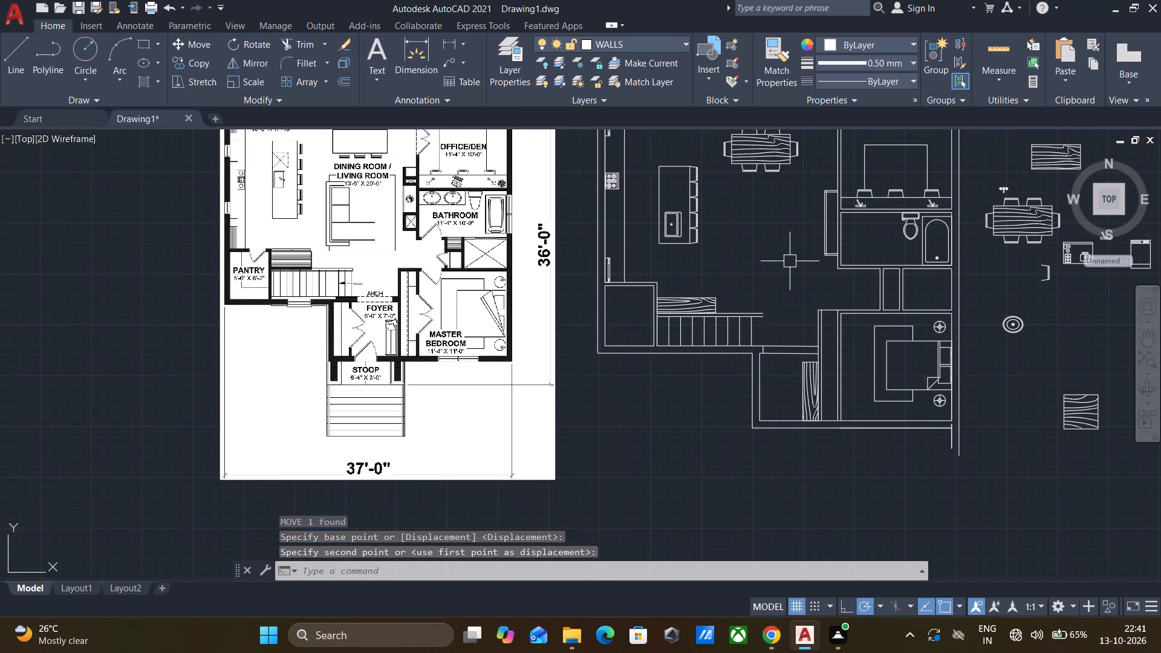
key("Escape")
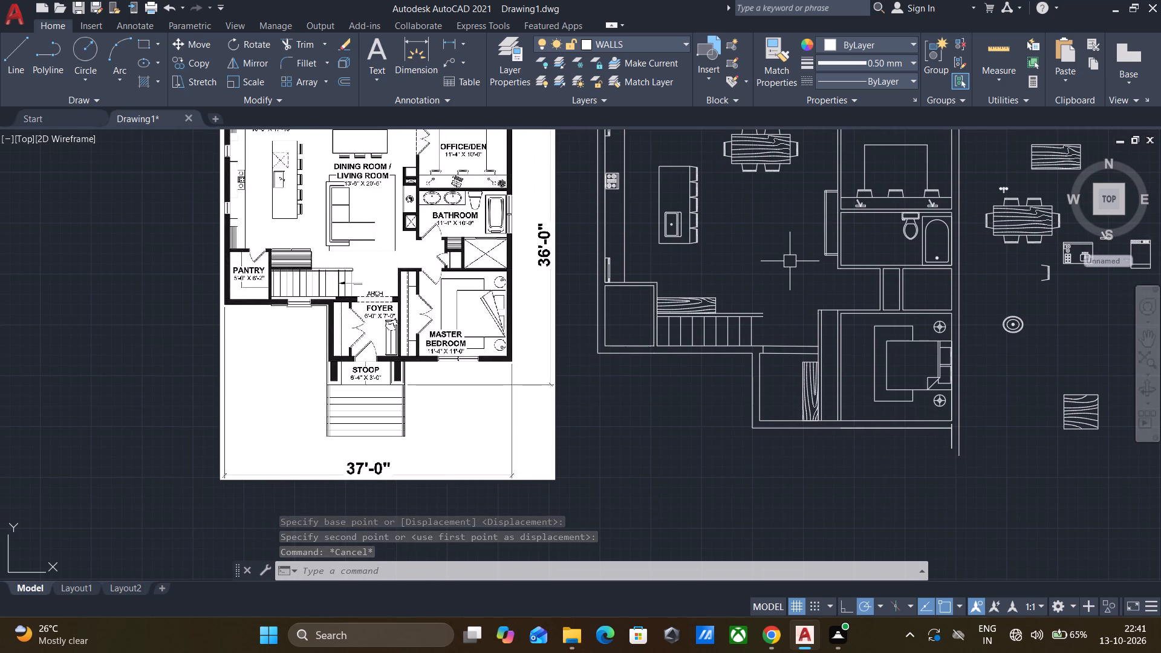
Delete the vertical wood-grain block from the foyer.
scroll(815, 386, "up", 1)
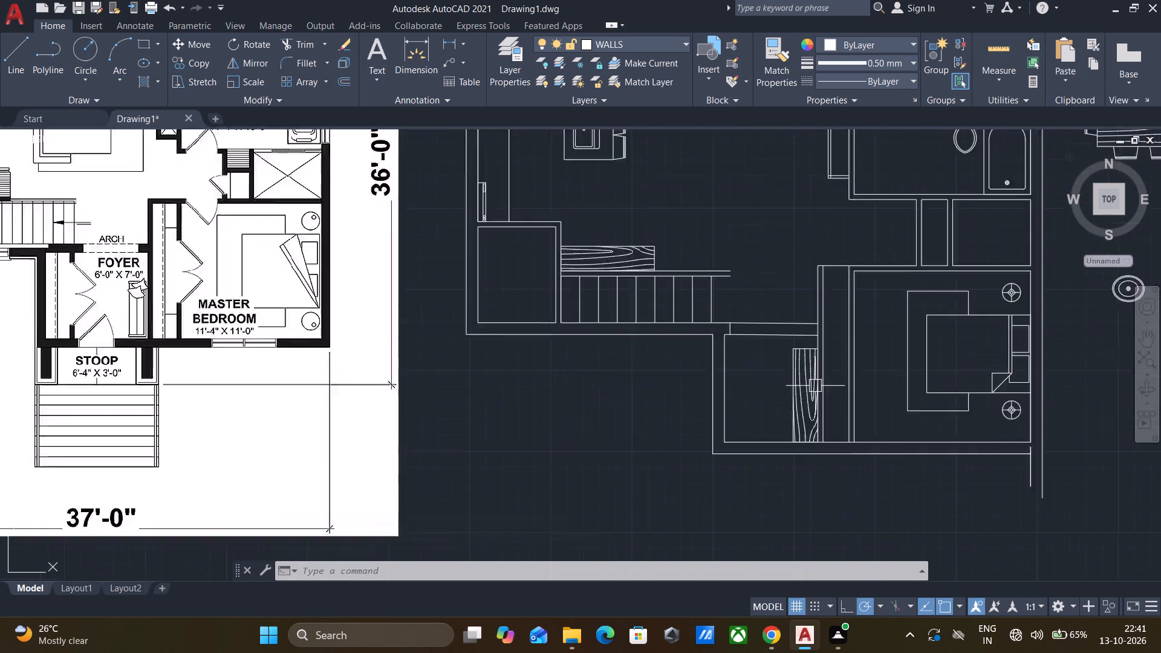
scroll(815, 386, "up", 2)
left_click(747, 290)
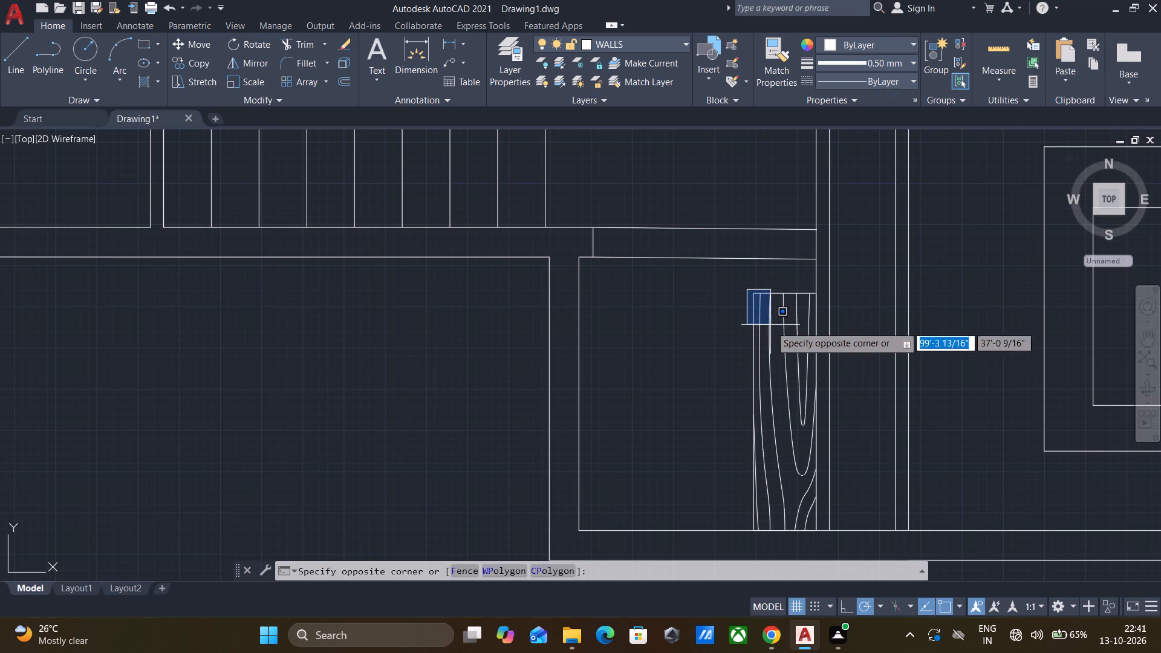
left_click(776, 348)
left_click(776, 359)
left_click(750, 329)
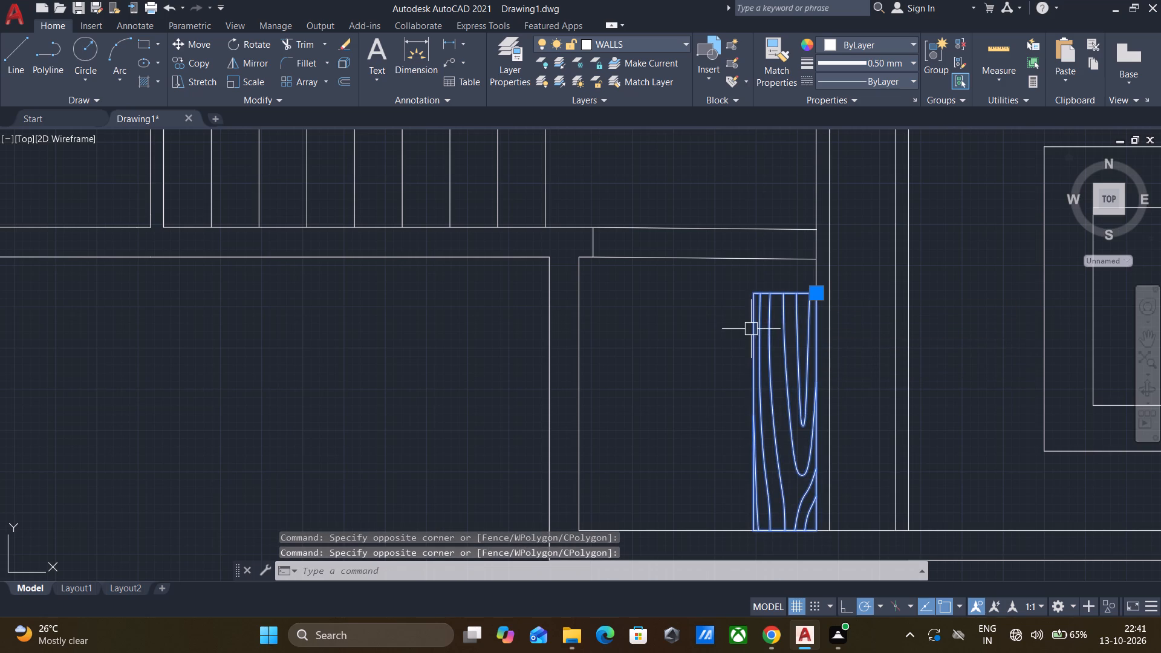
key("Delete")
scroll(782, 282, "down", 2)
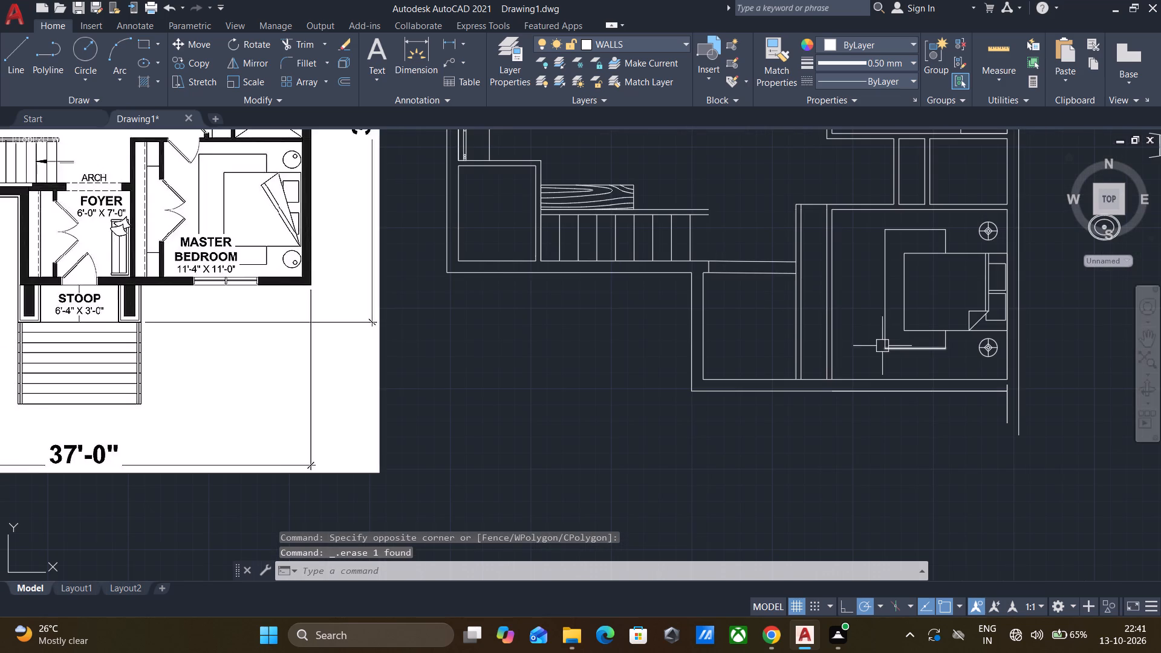
Explode the kitchenette block with the sink and burners that sits outside the plan, below and beside the spare dining table.
middle_click_drag(864, 340, 856, 341)
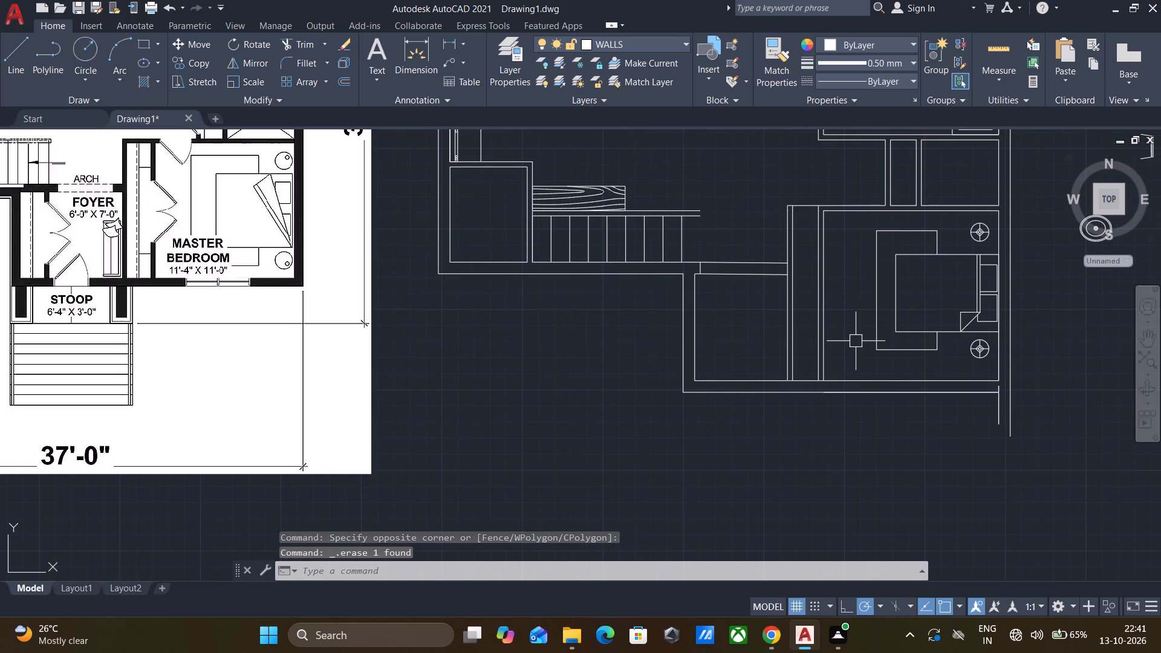
middle_click_drag(856, 341, 835, 348)
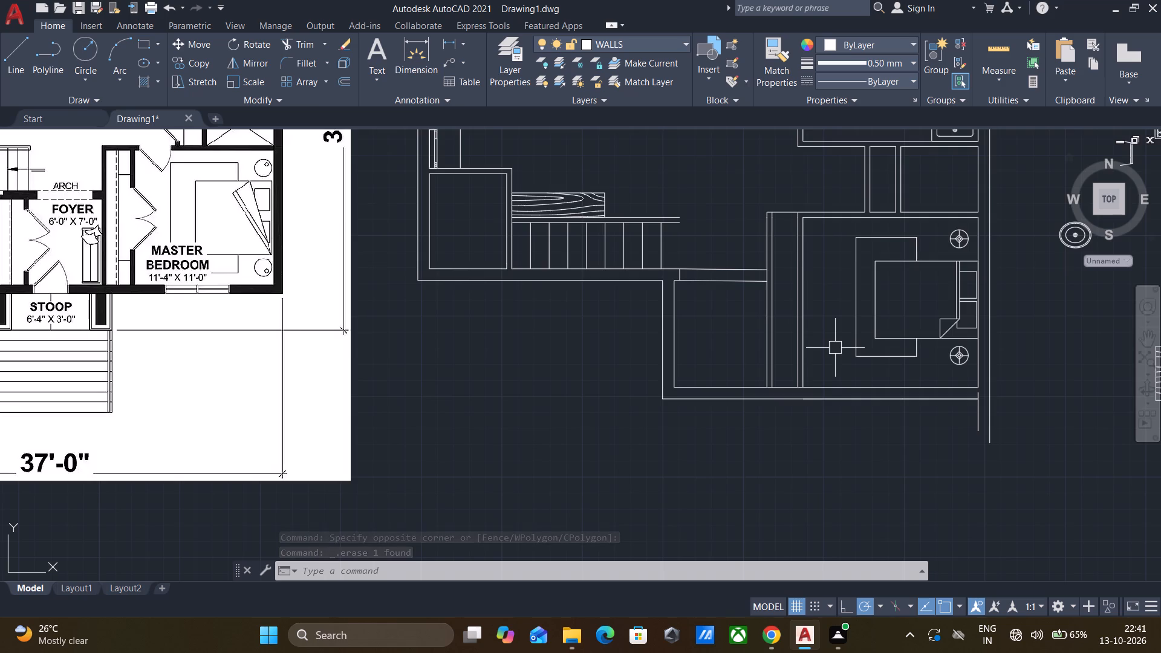
scroll(835, 348, "down", 1)
middle_click_drag(835, 348, 794, 349)
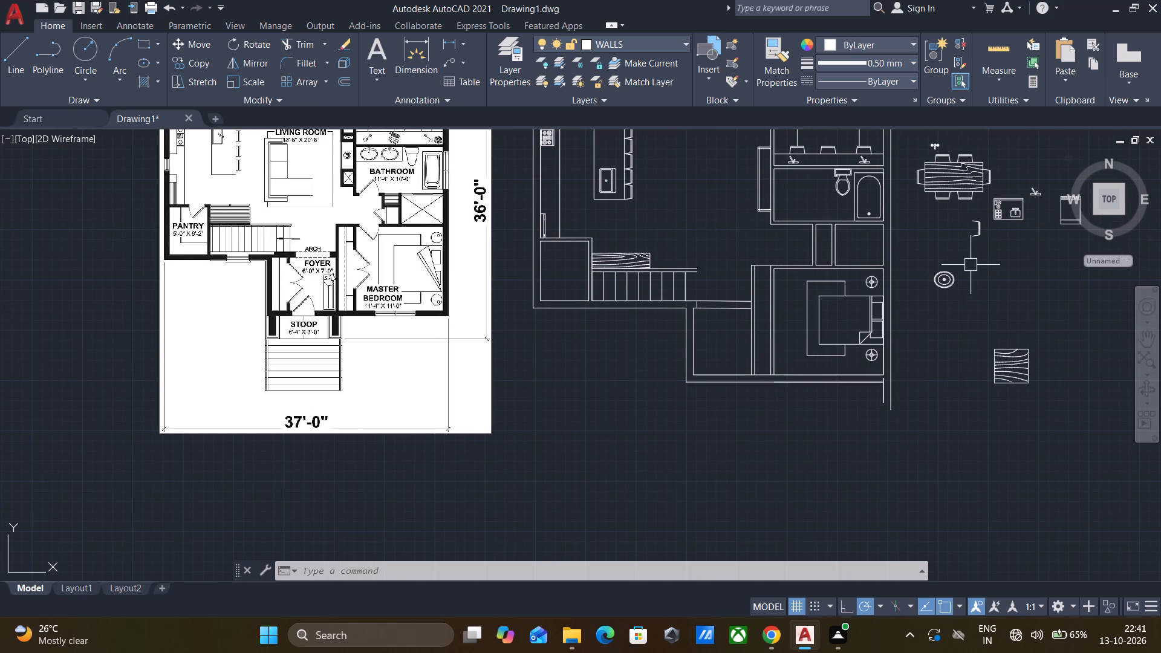
middle_click_drag(971, 265, 925, 333)
scroll(971, 271, "up", 3)
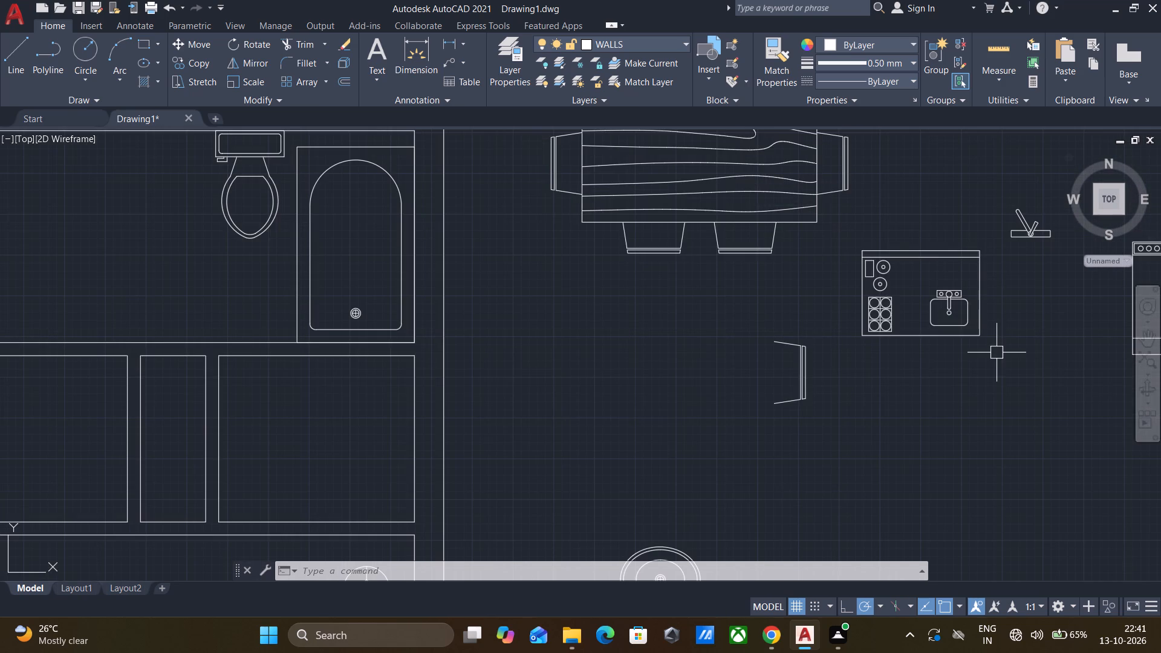
left_click(998, 356)
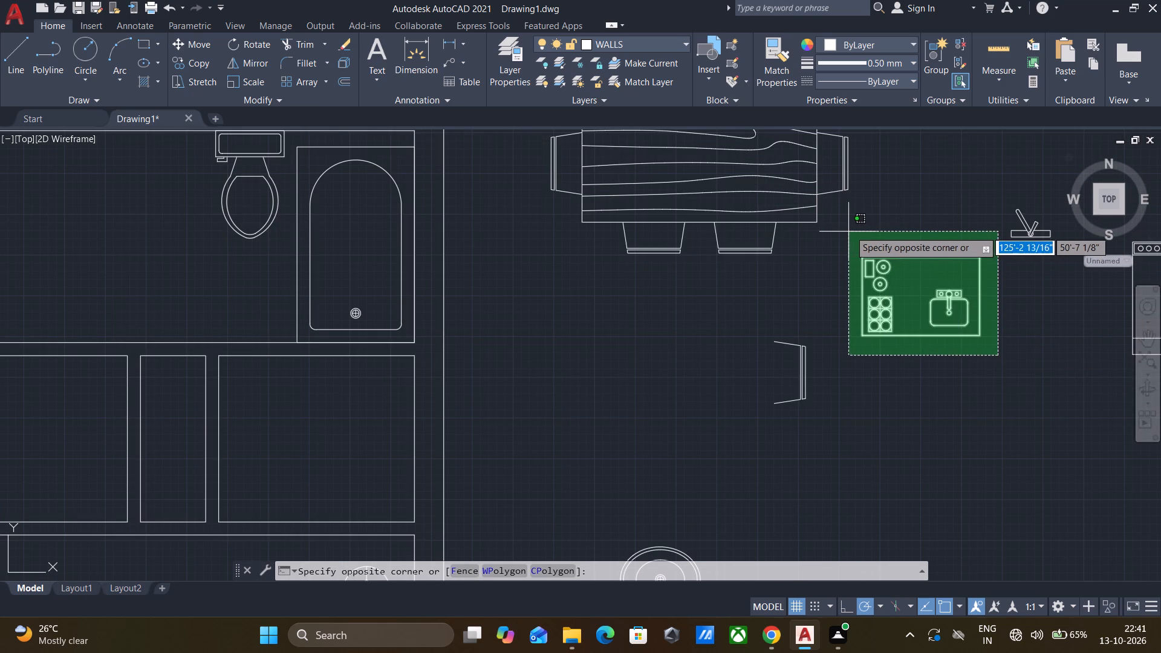
left_click(851, 230)
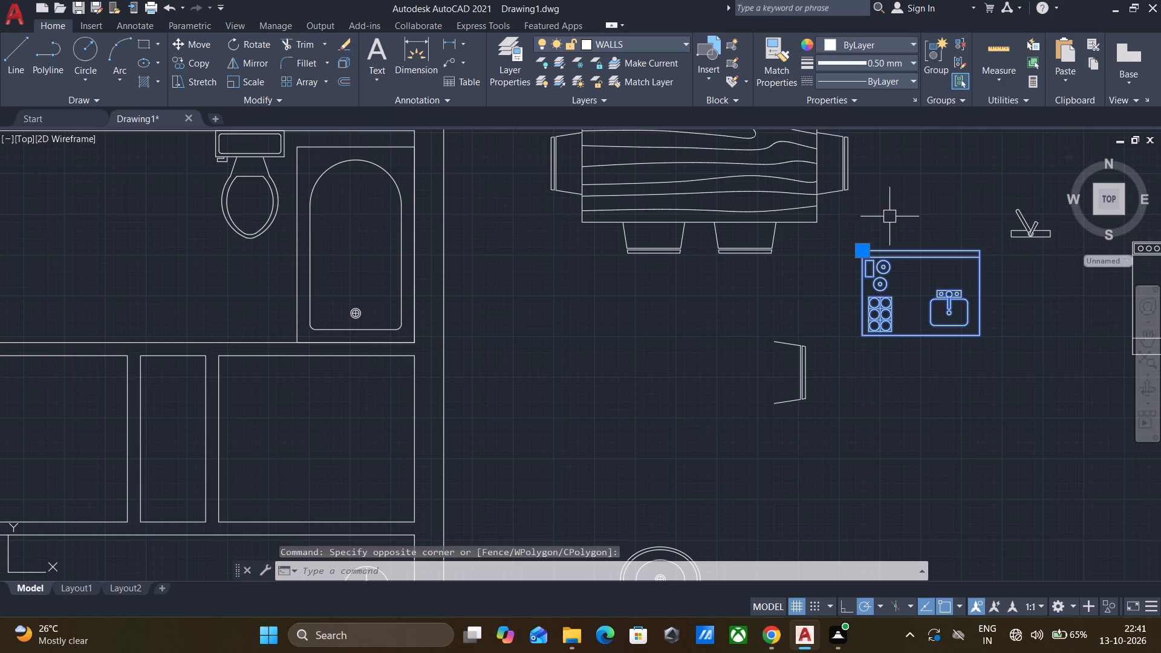
key("Escape")
left_click_drag(1003, 366, 996, 356)
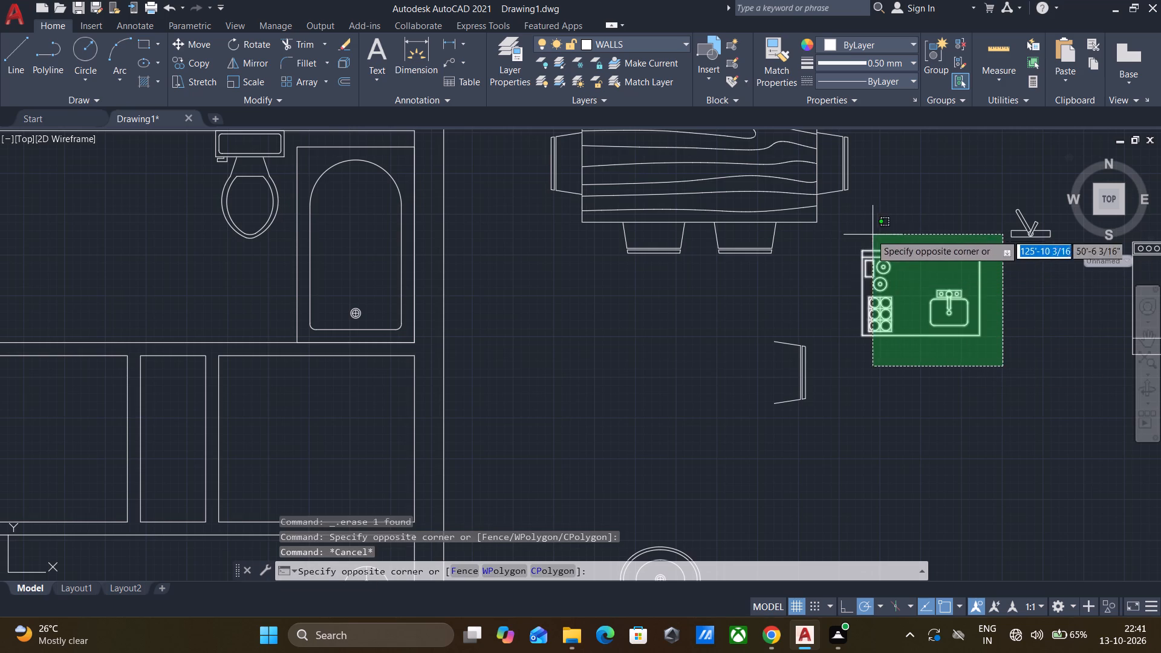
left_click(859, 229)
key("e")
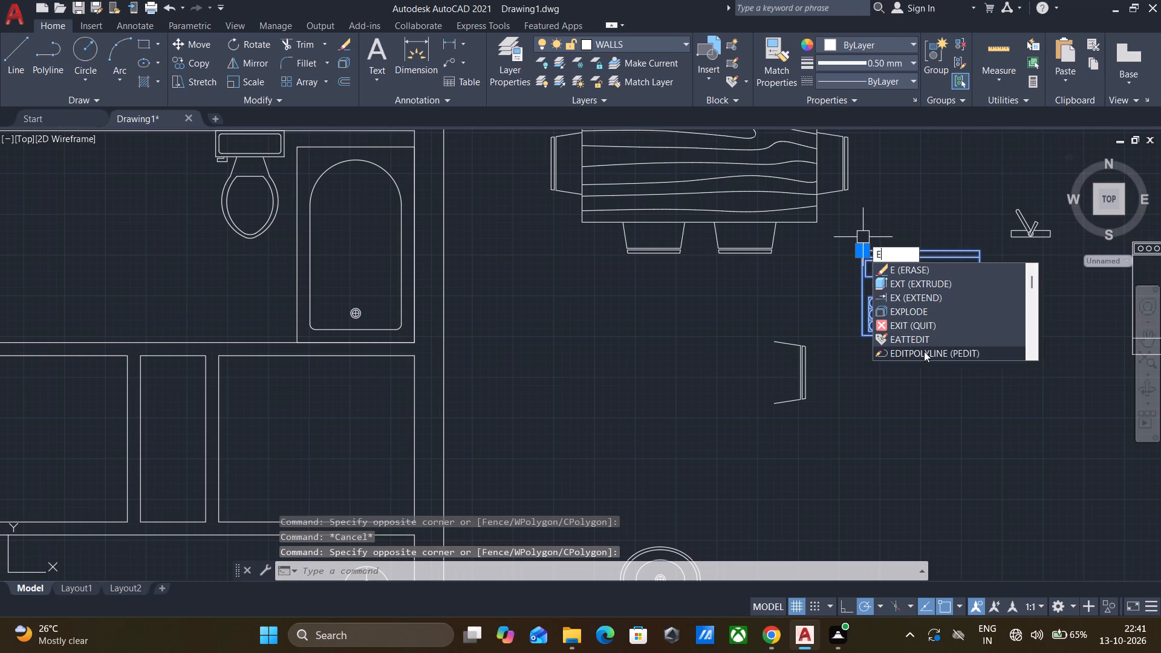
left_click(925, 308)
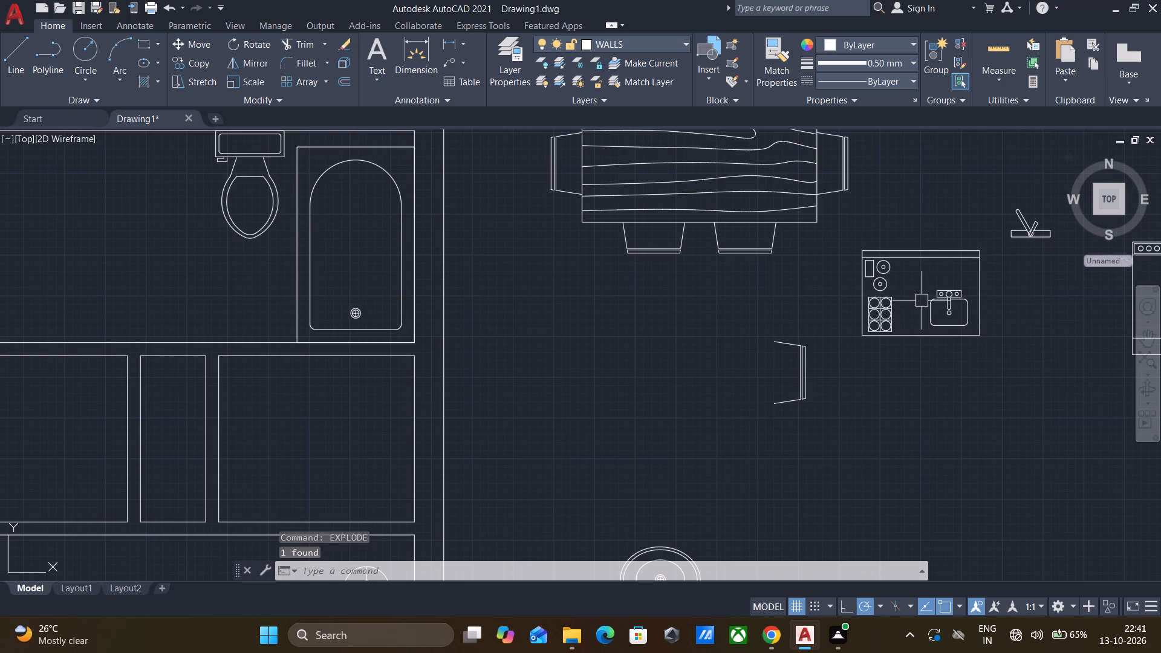
Copy the kitchenette's sink and faucet twice, placing the two copies side by side in the empty space below the unit.
left_click(910, 278)
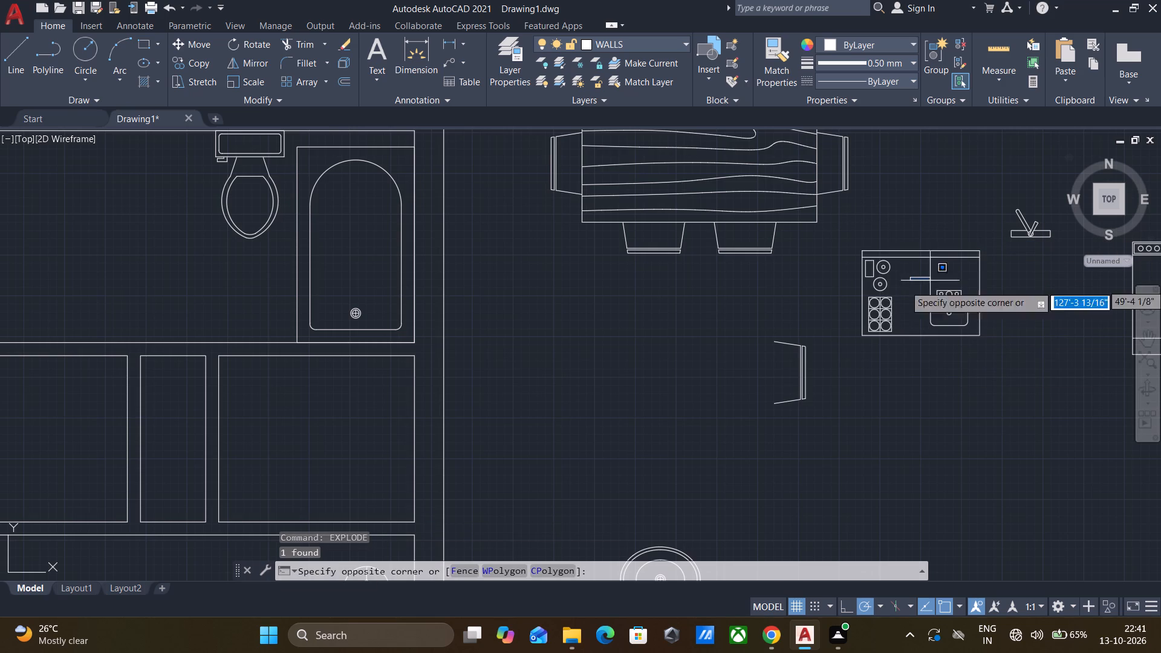
left_click(974, 332)
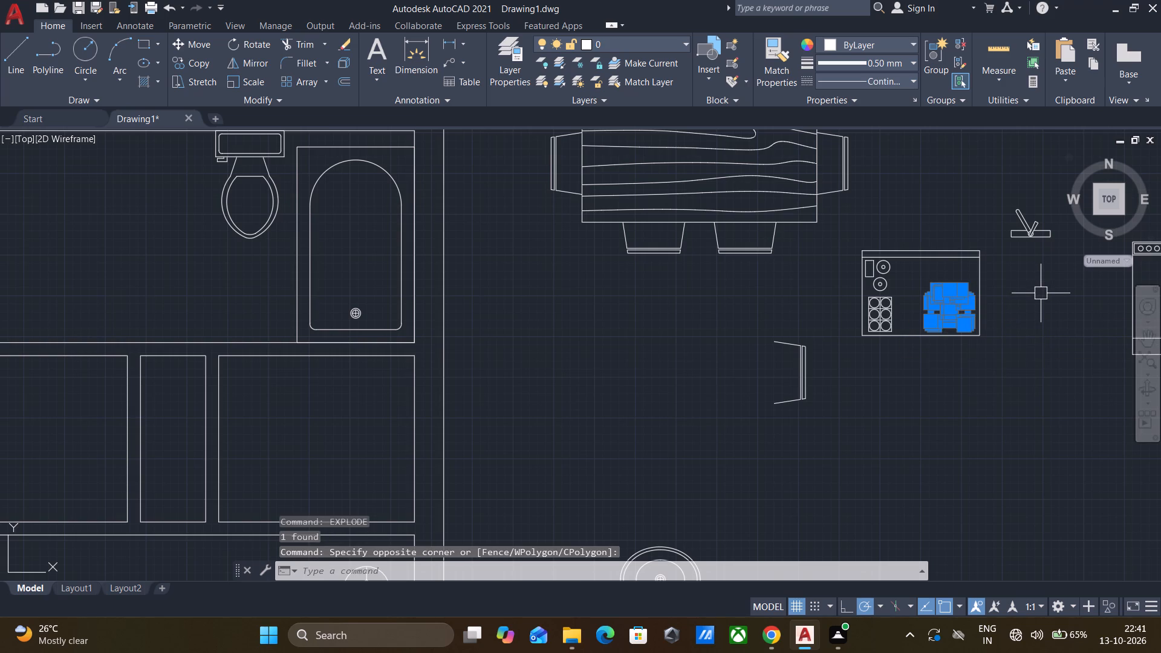
key("c")
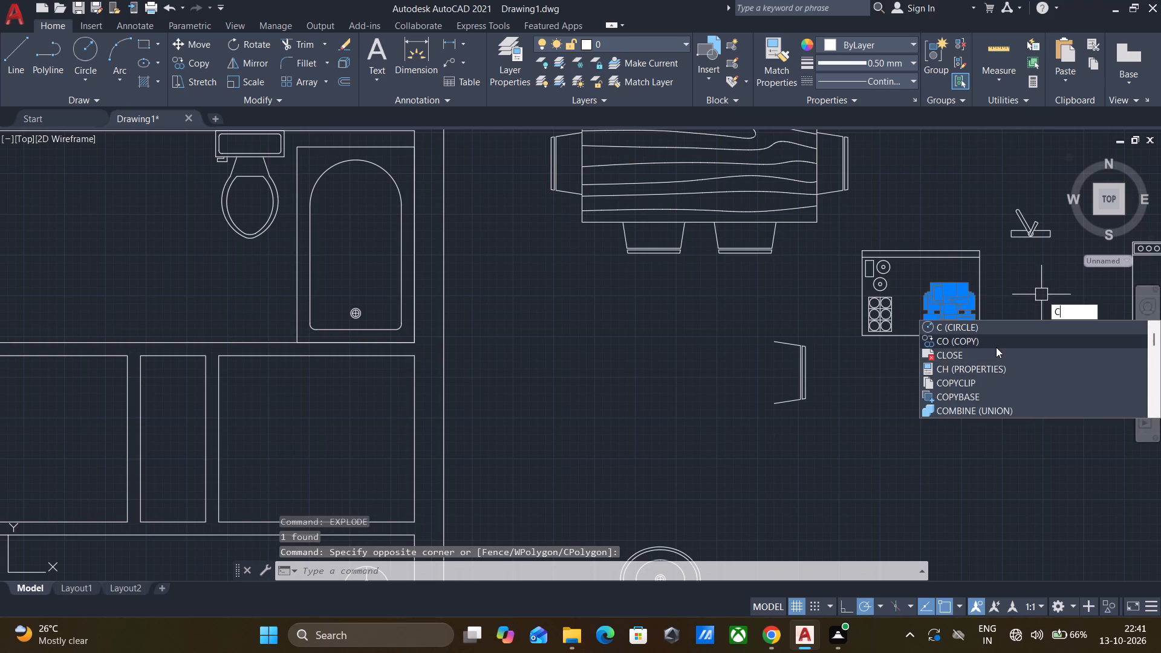
left_click(996, 347)
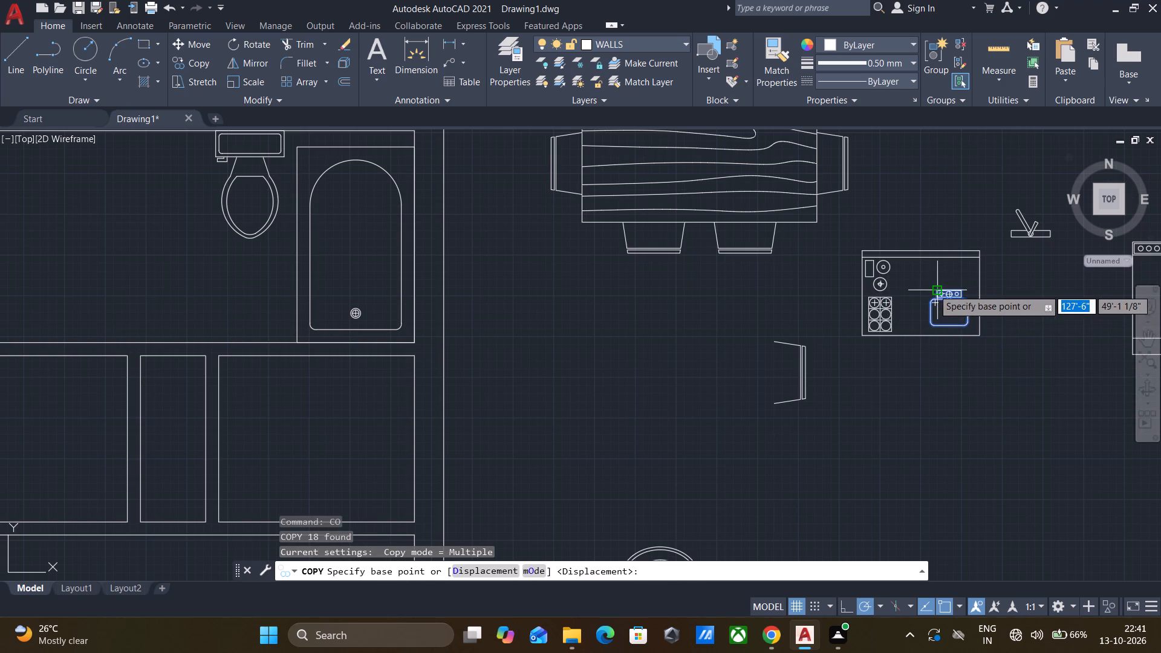
left_click(933, 289)
left_click(920, 414)
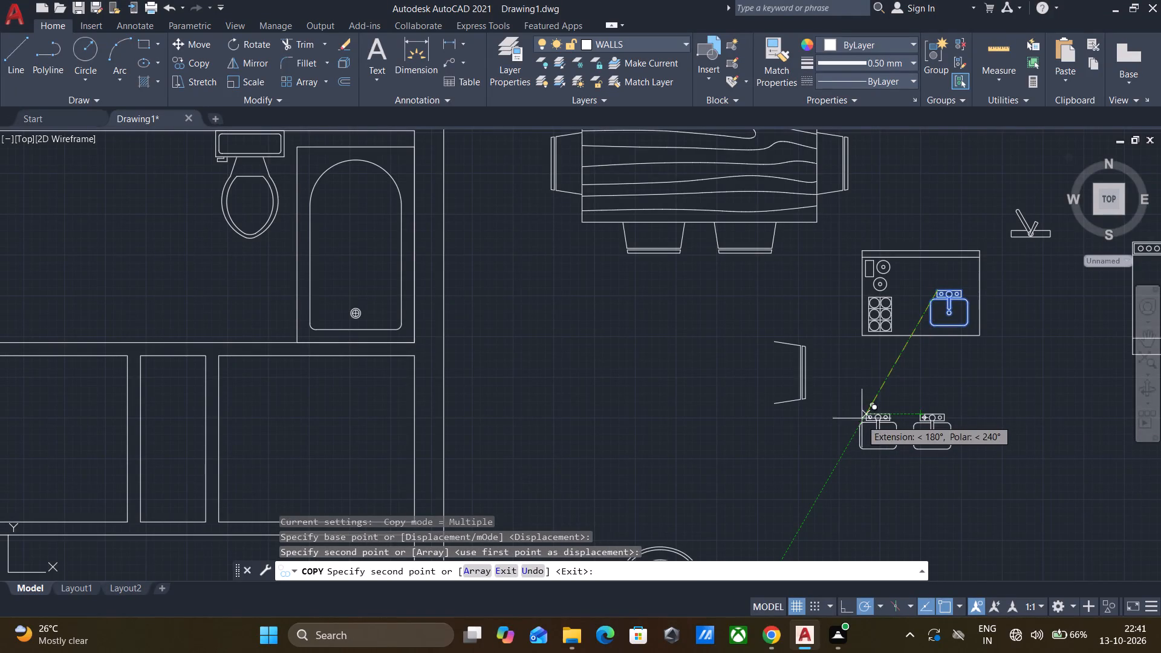
left_click(863, 415)
key("Escape")
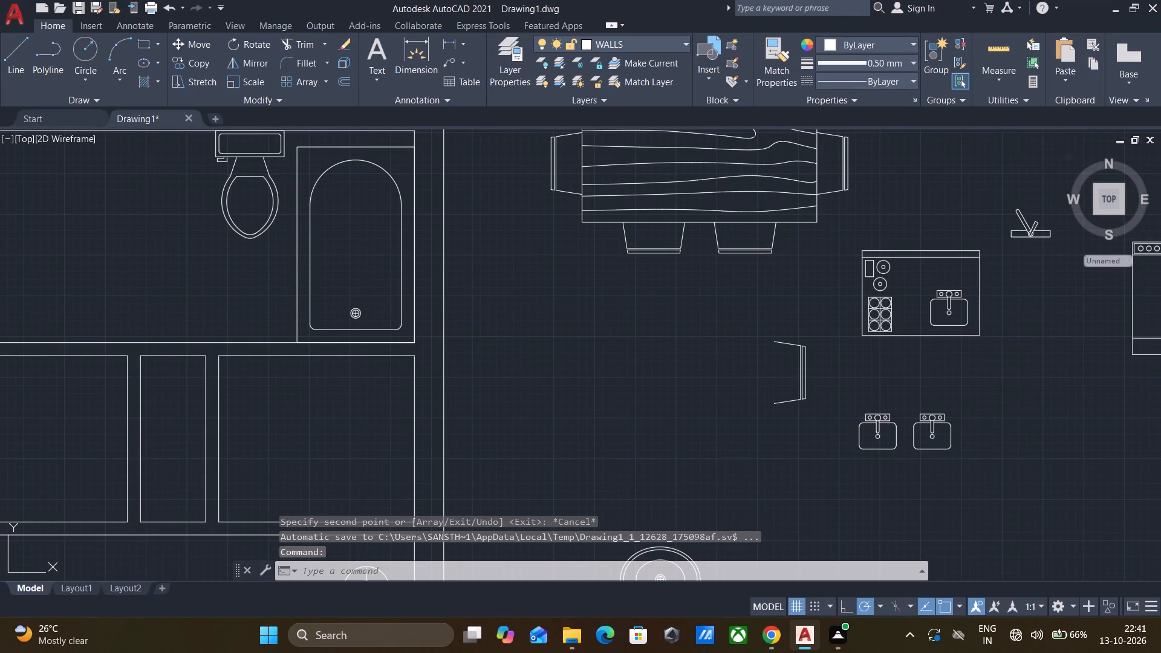
Move the two copied sinks together into the bathroom, just below its upper wall and to the left of the toilet.
scroll(980, 369, "down", 1)
left_click(998, 447)
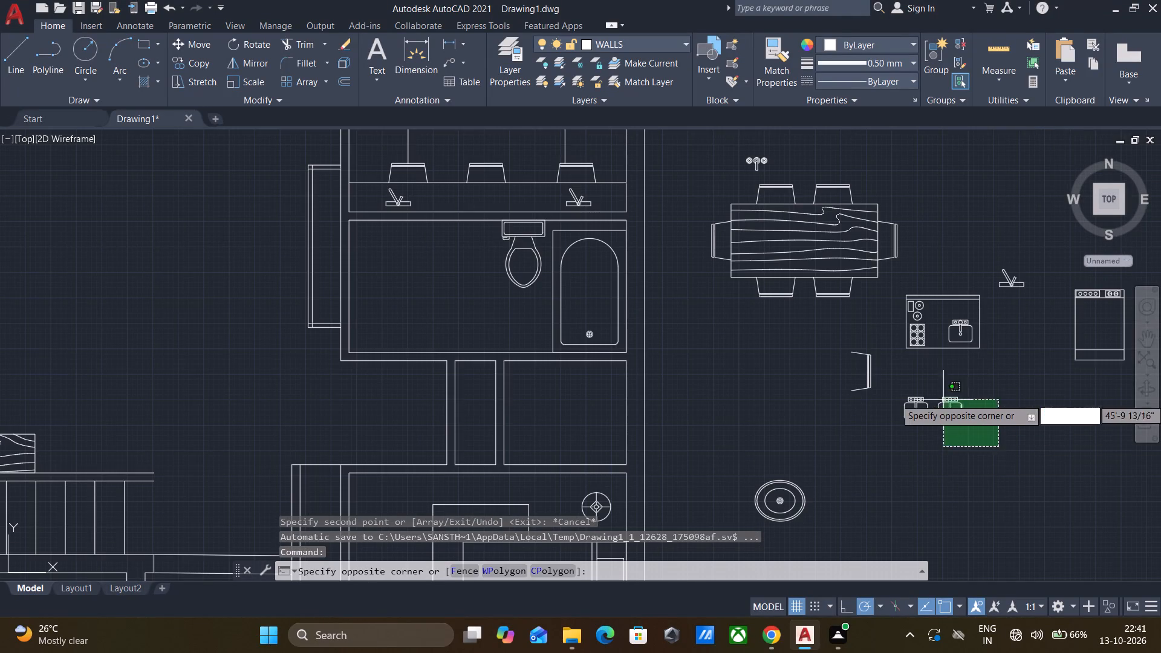
left_click(894, 382)
key("m")
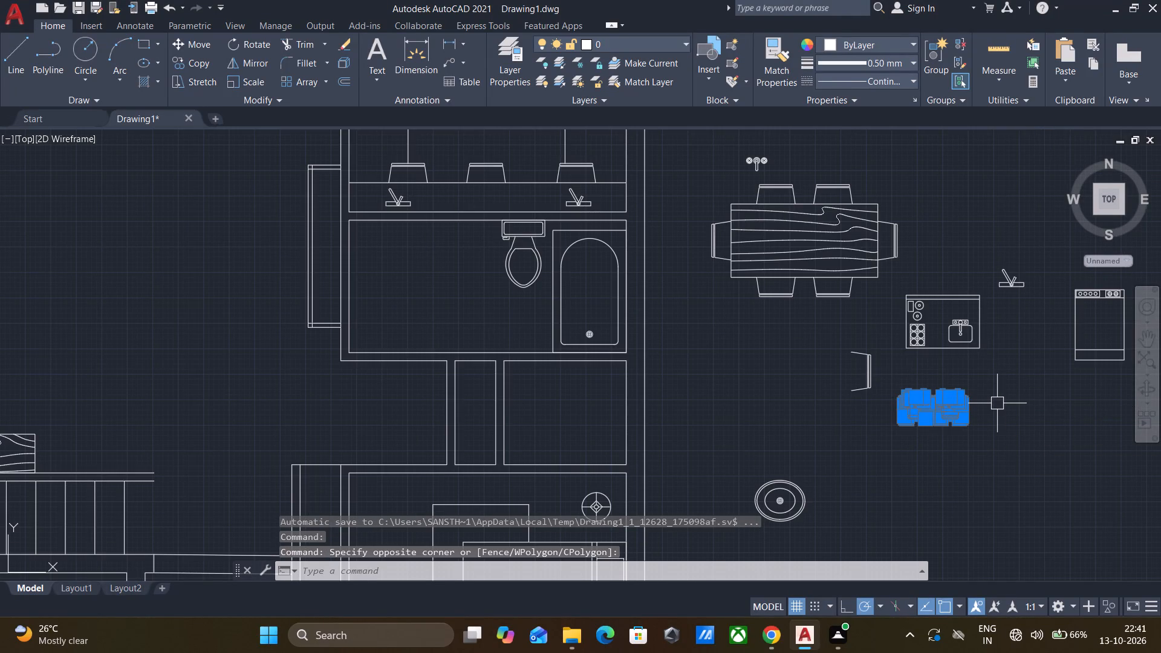
key("Return")
scroll(903, 401, "up", 3)
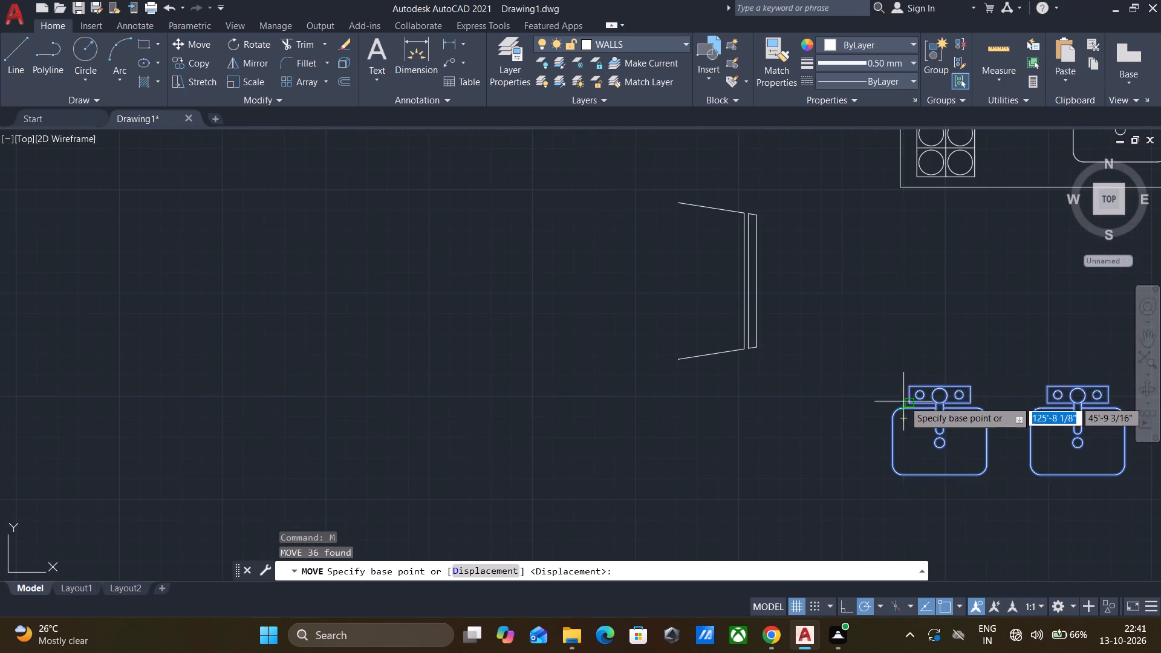
left_click(908, 386)
scroll(909, 385, "down", 4)
scroll(597, 282, "up", 2)
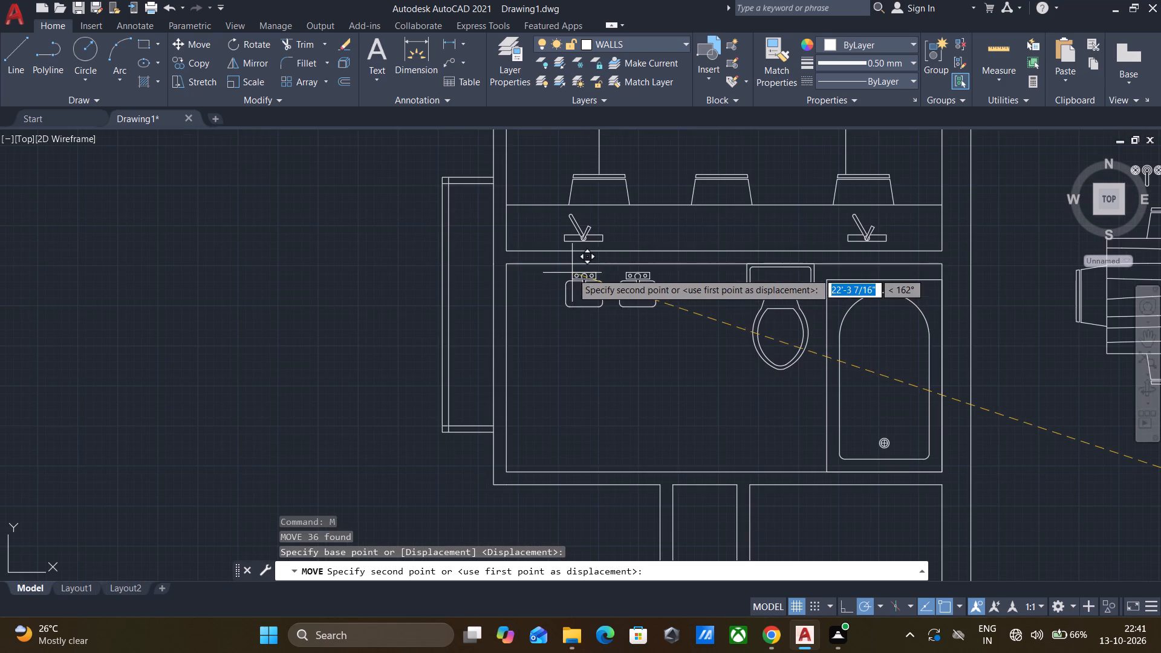
left_click(580, 279)
Move the toilet slightly left along the bathroom's upper wall, away from the bathtub, using its tank's upper-left corner as base point.
scroll(676, 330, "down", 1)
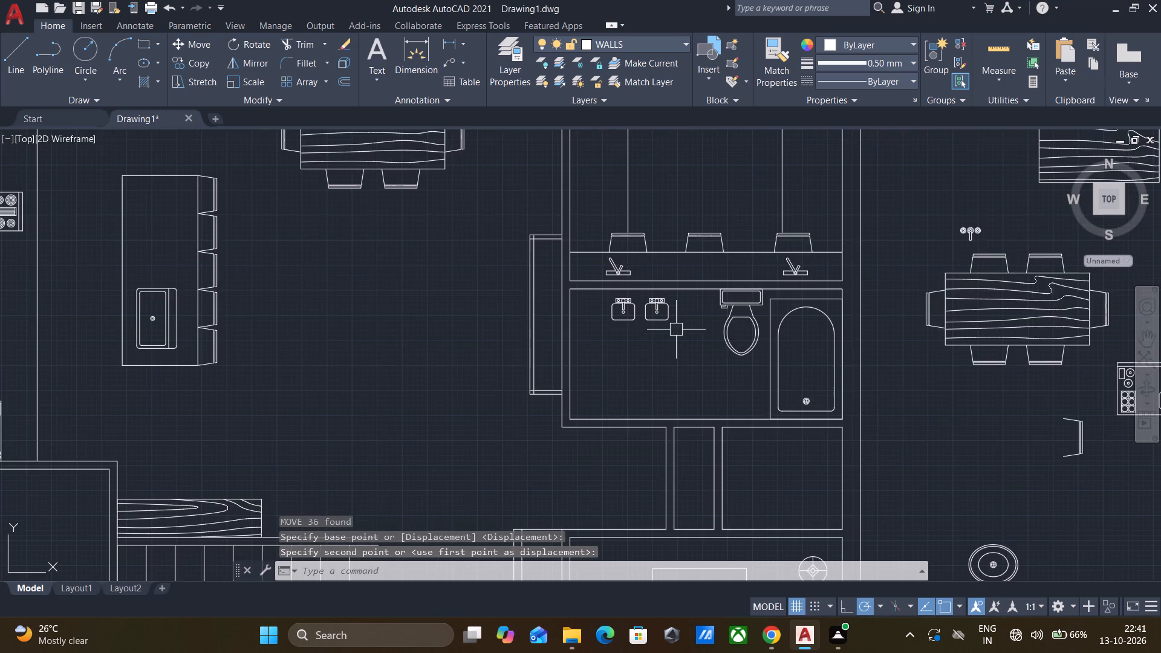
scroll(681, 337, "down", 1)
scroll(714, 358, "up", 2)
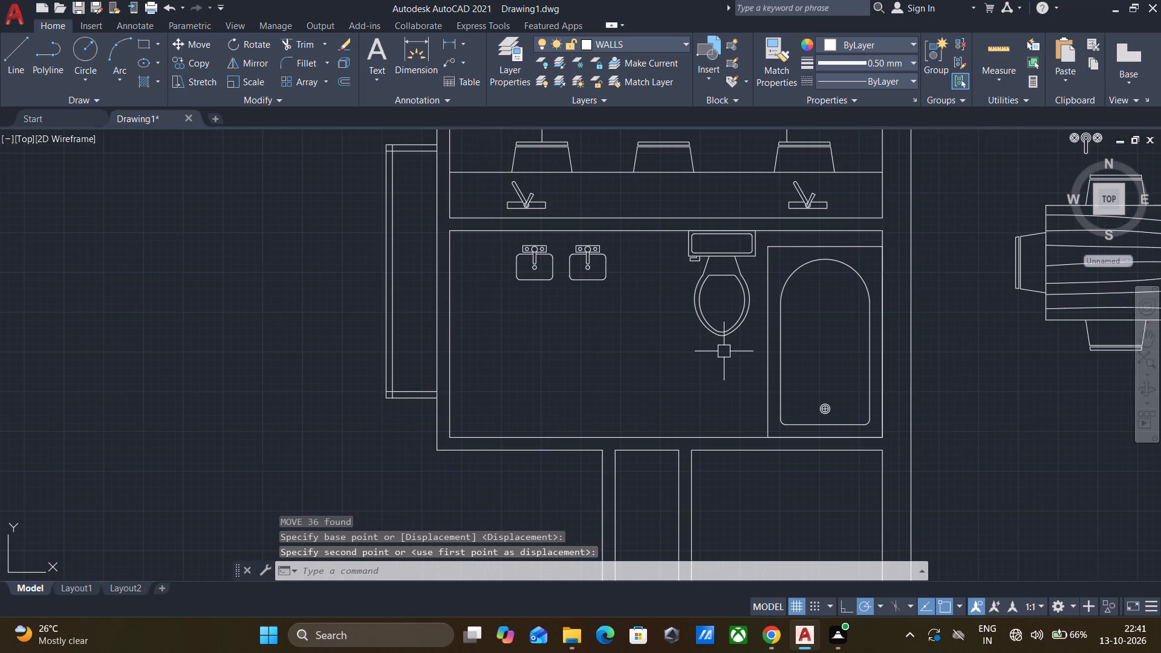
left_click(734, 348)
left_click(704, 264)
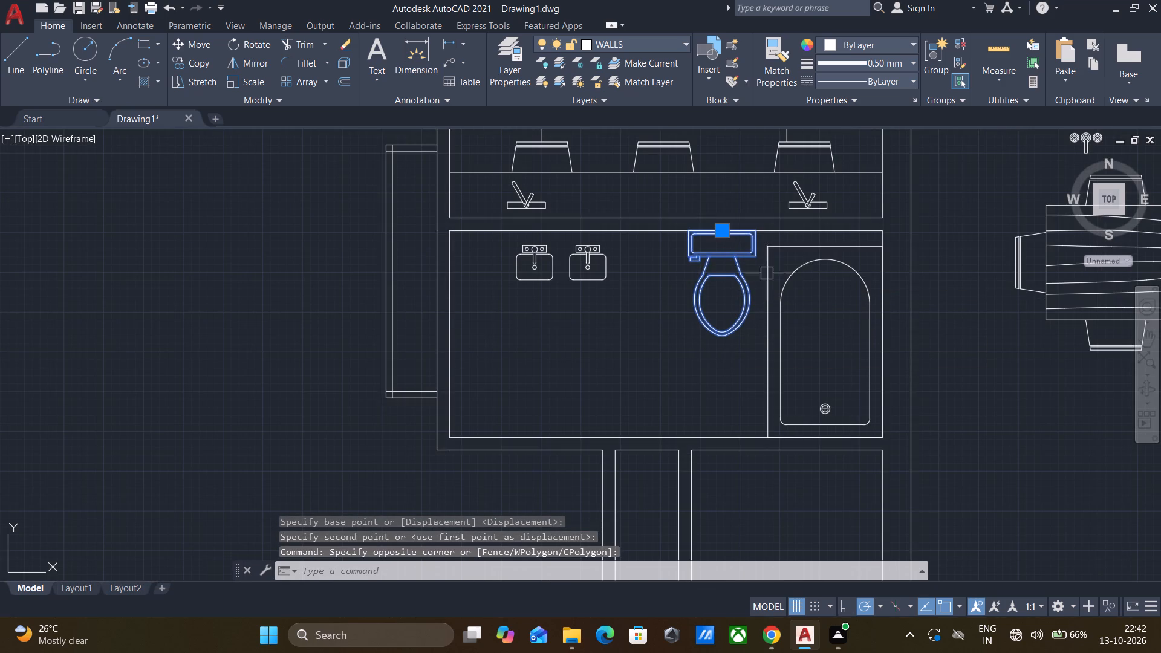
key("m")
key("Return")
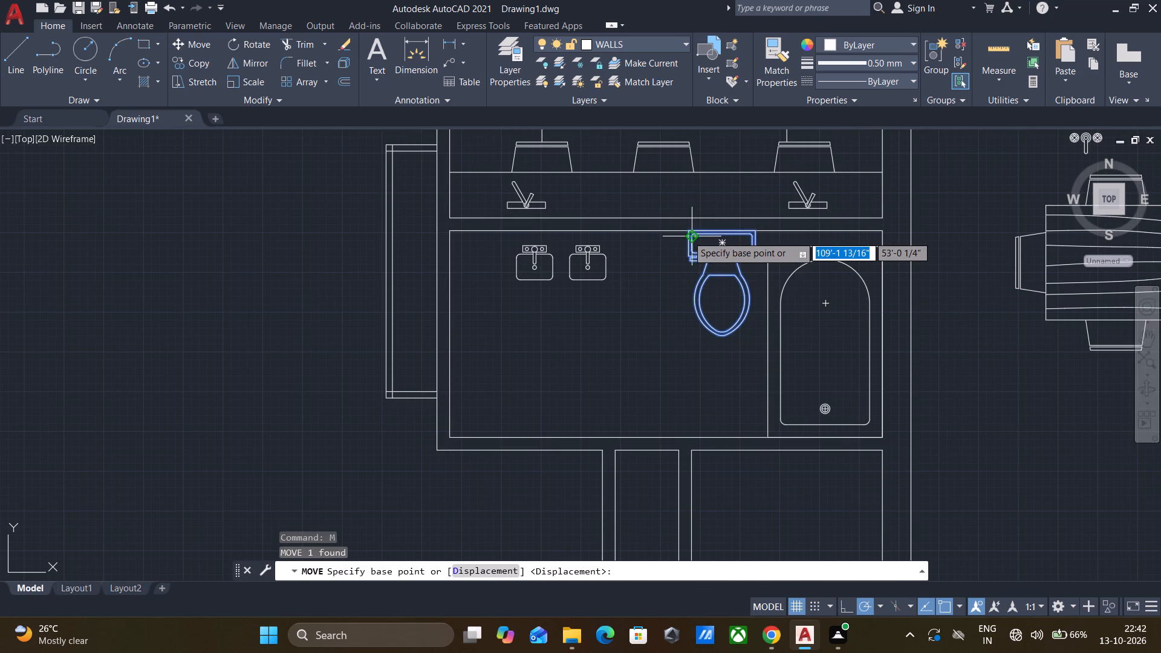
scroll(688, 229, "up", 3)
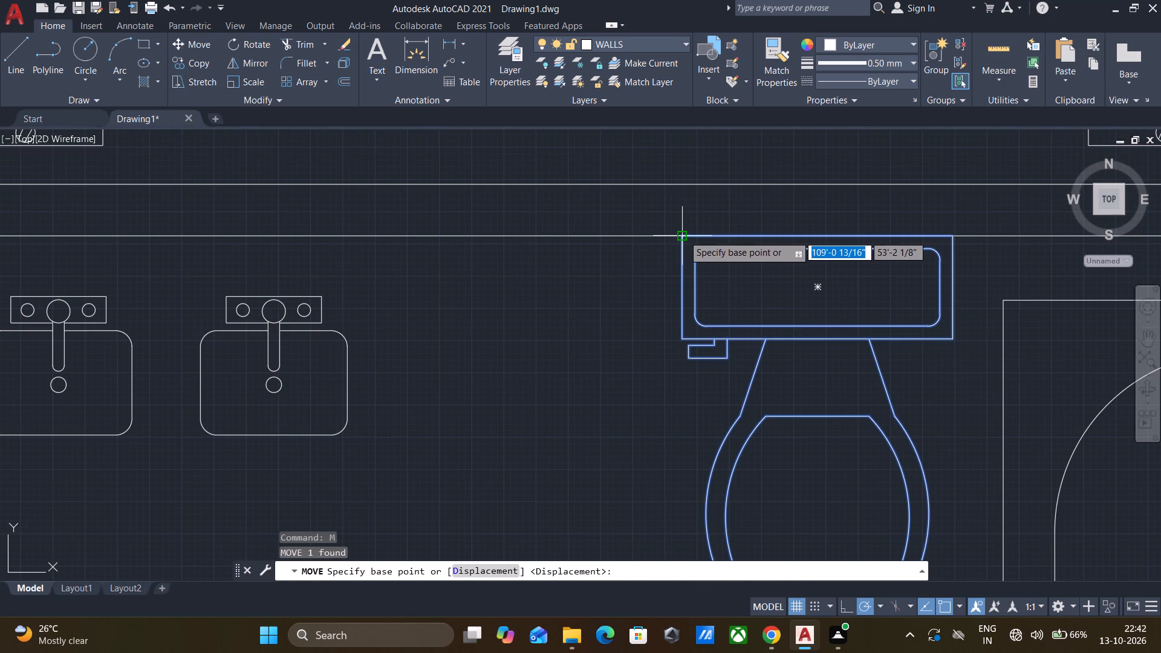
left_click(684, 236)
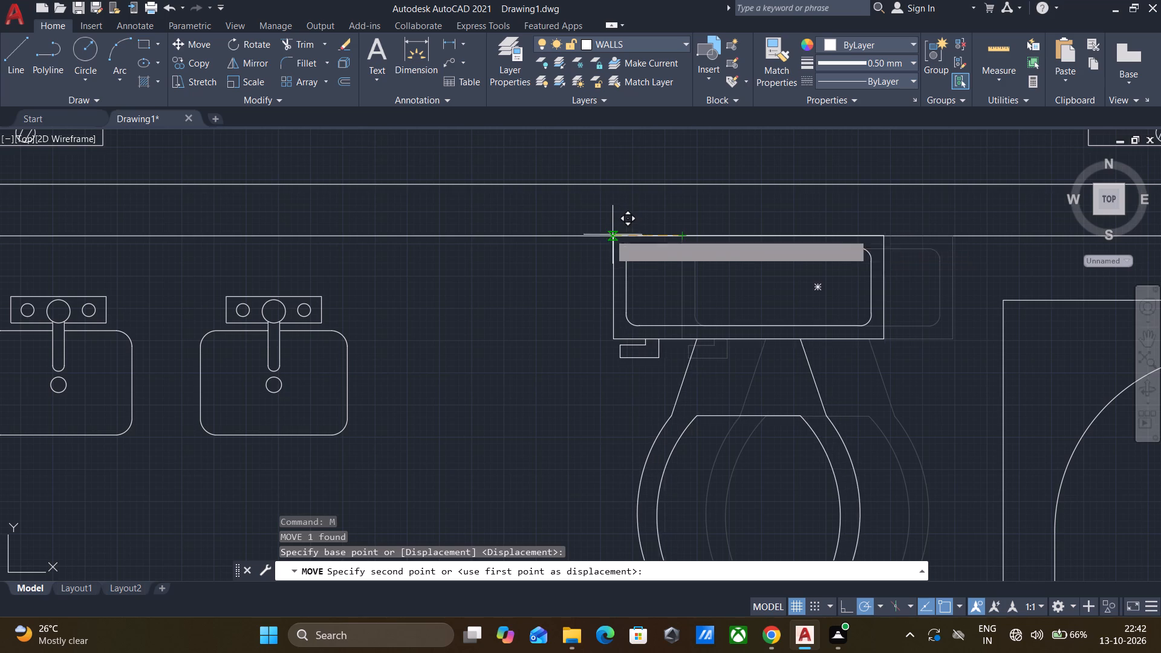
left_click(596, 234)
Draw a three-sided line outline for the vanity counter around the two bathroom sinks, starting at the upper wall and running back past it.
scroll(653, 235, "down", 2)
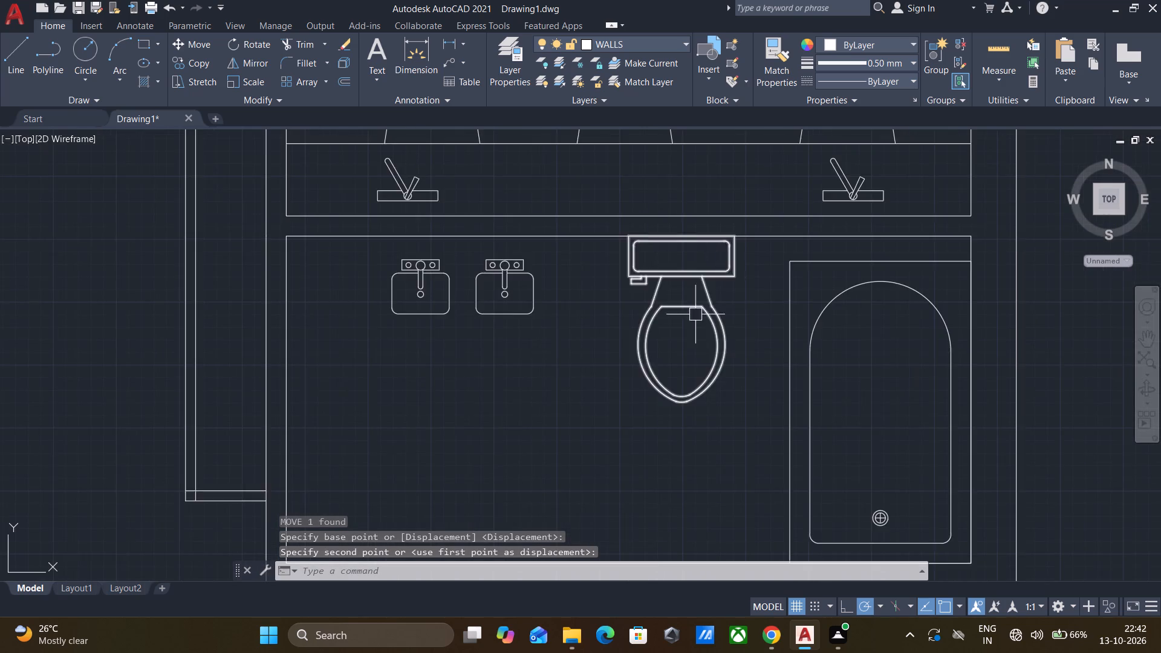
scroll(673, 321, "down", 4)
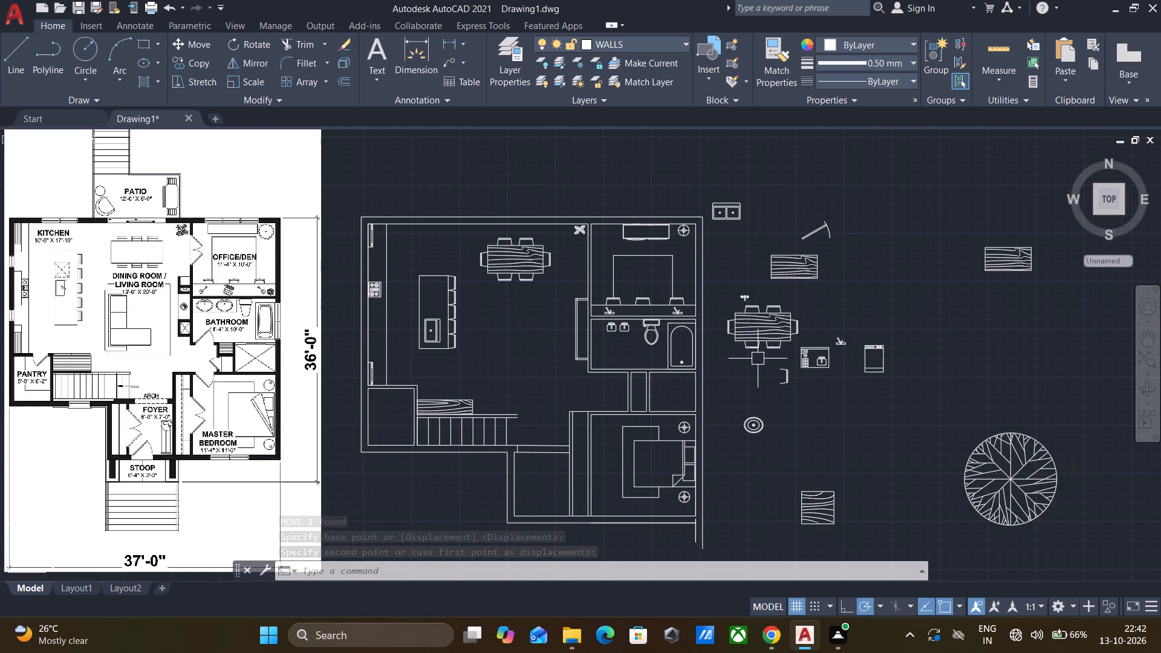
key("Escape")
key("l")
key("Return")
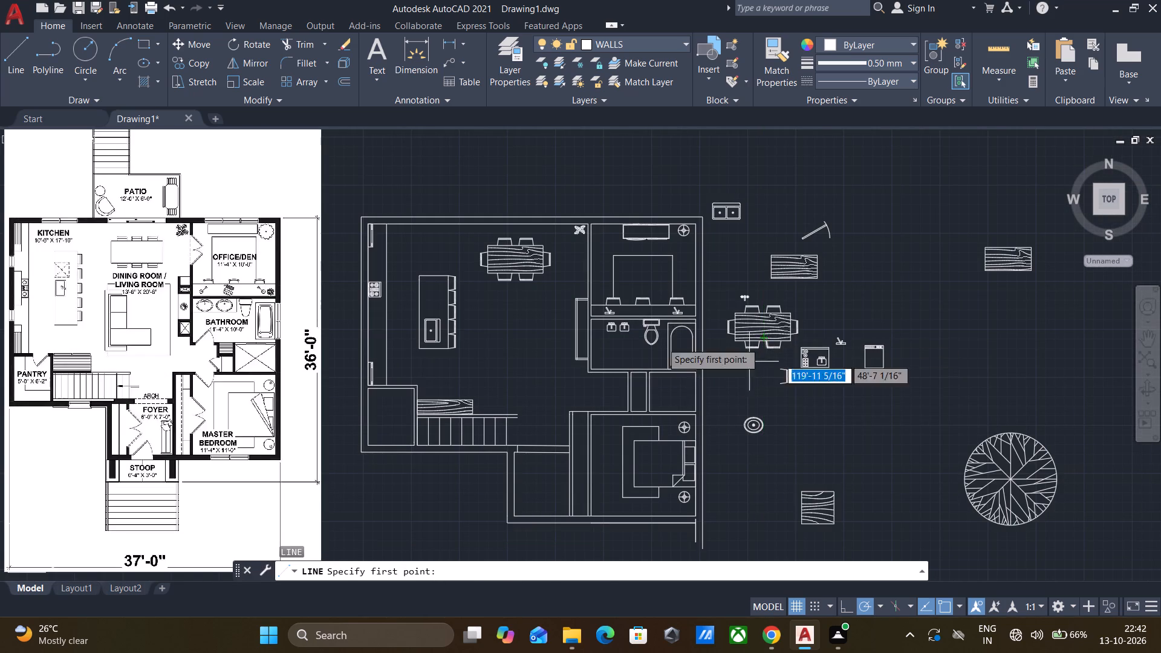
scroll(616, 310, "up", 3)
left_click(540, 347)
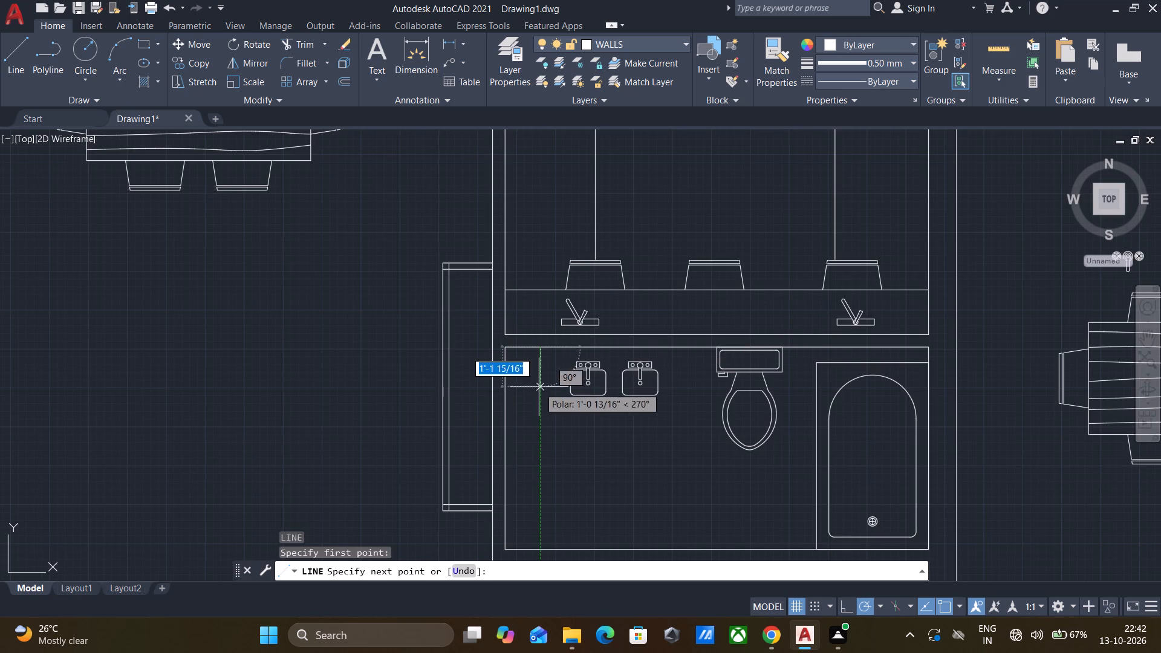
left_click(539, 413)
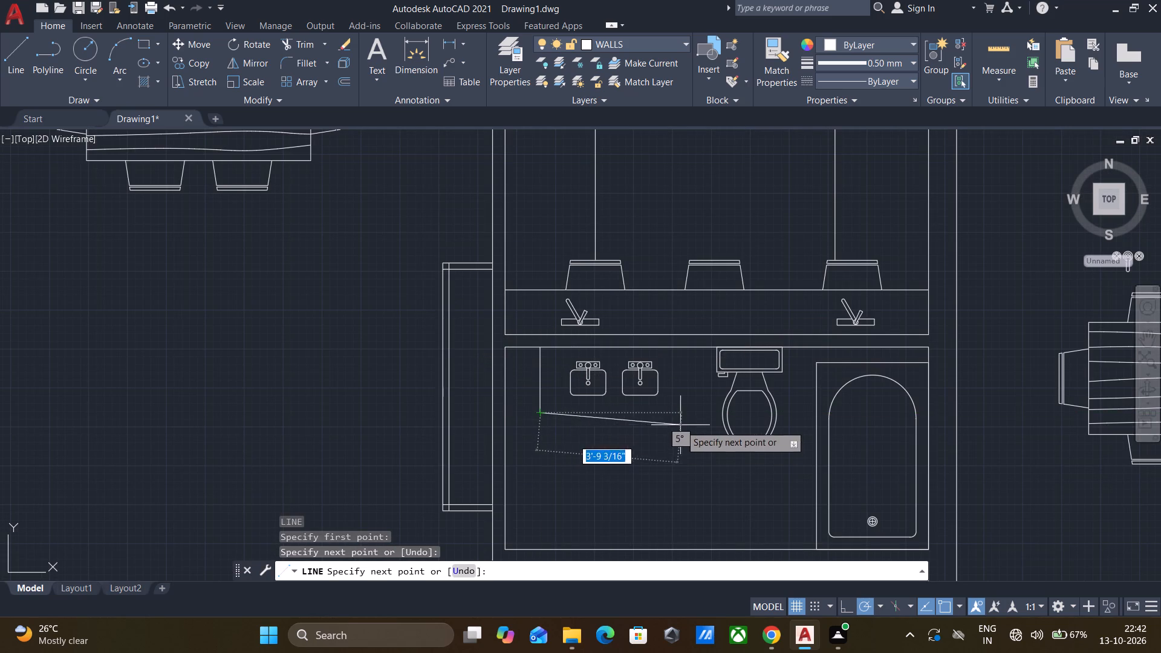
left_click(687, 411)
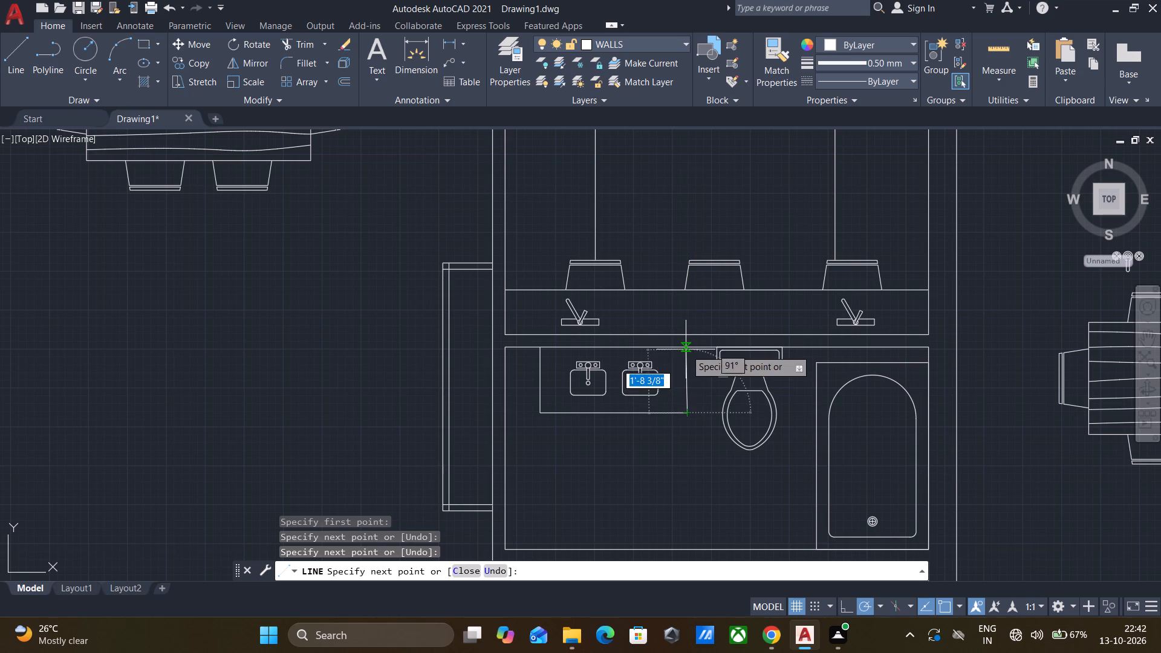
left_click(686, 319)
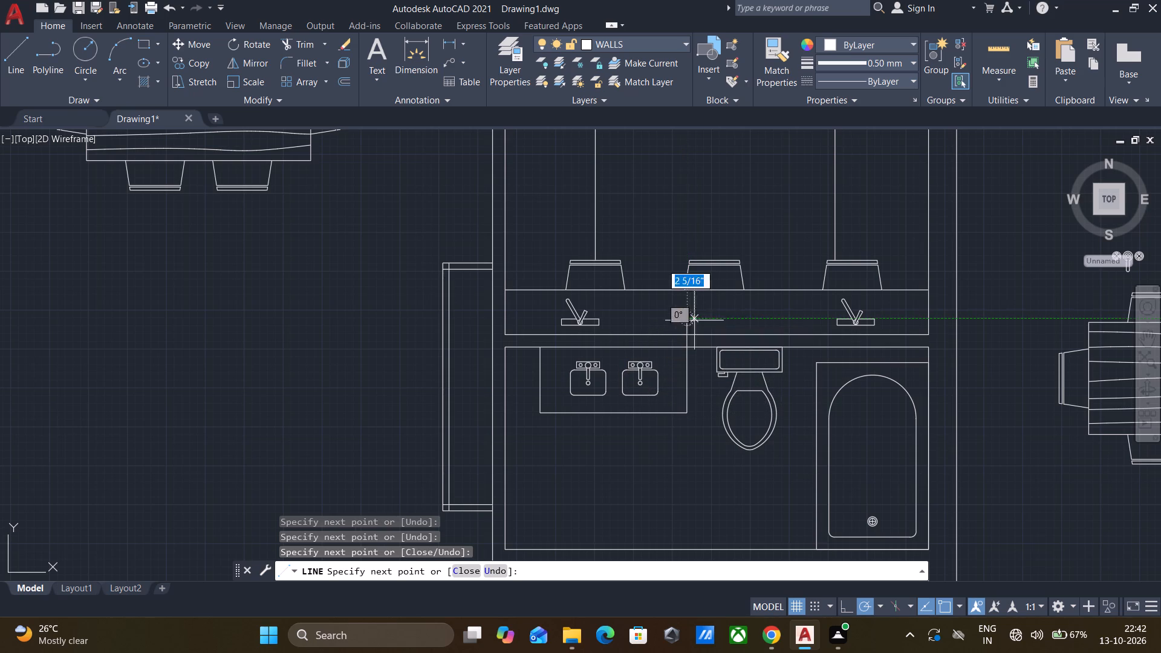
key("Escape")
Trim the vanity outline's right-hand line where it runs past the bathroom's upper wall into the office.
key("t")
key("r")
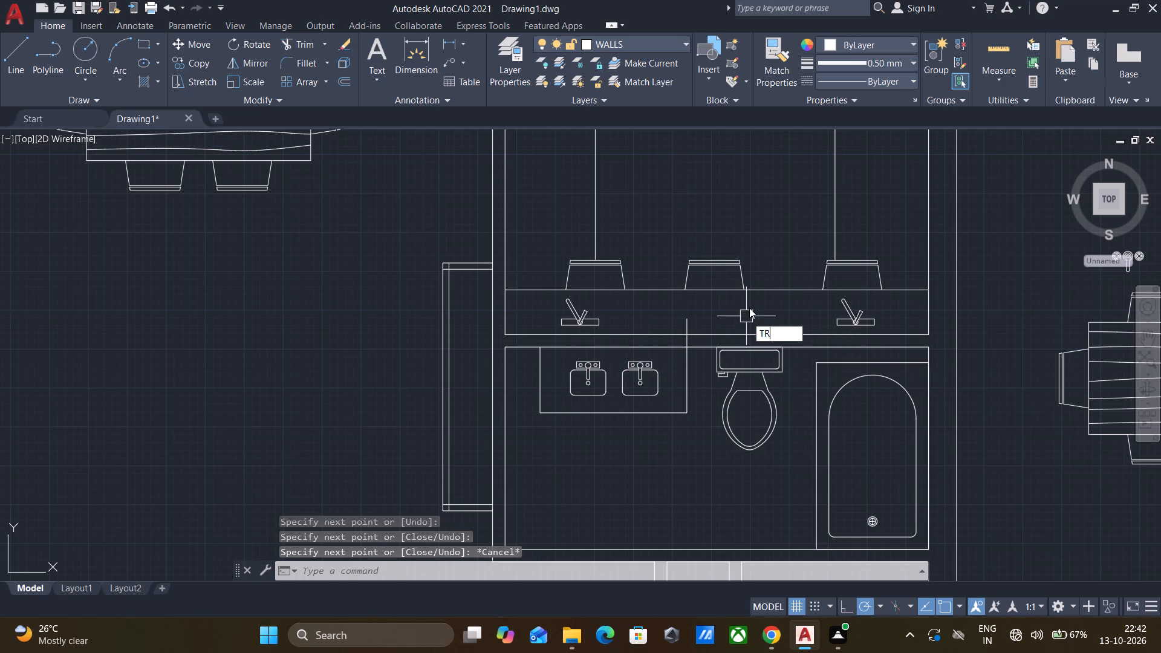
key("Return")
key("Return")
scroll(730, 311, "up", 2)
left_click(617, 346)
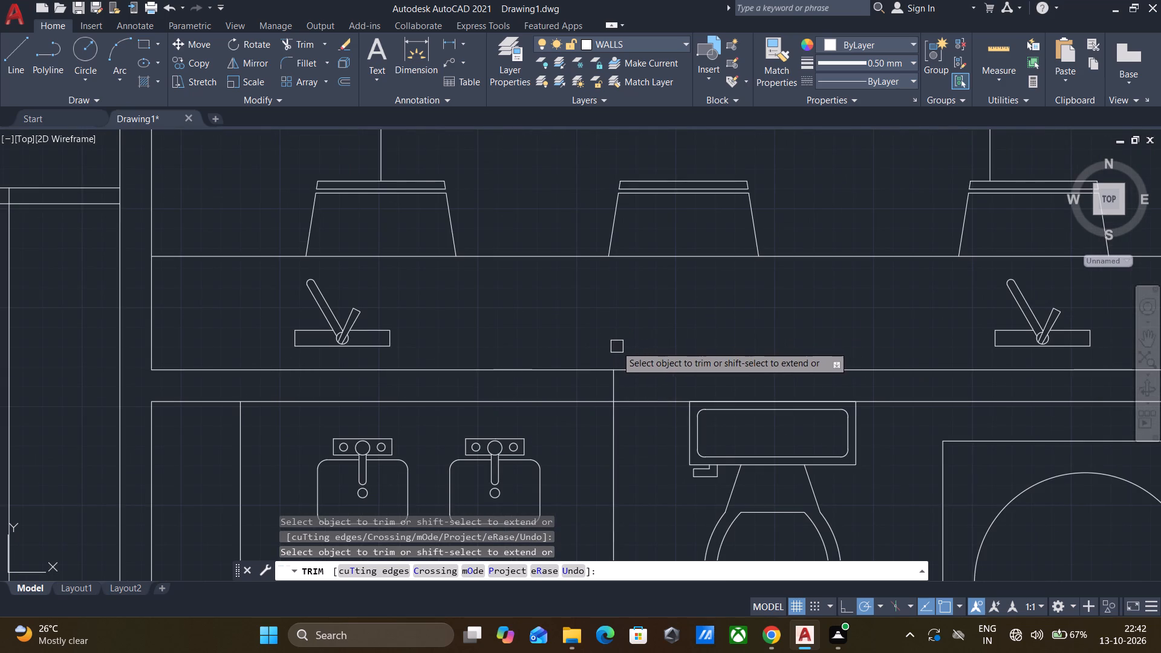
left_click(616, 386)
scroll(622, 385, "down", 3)
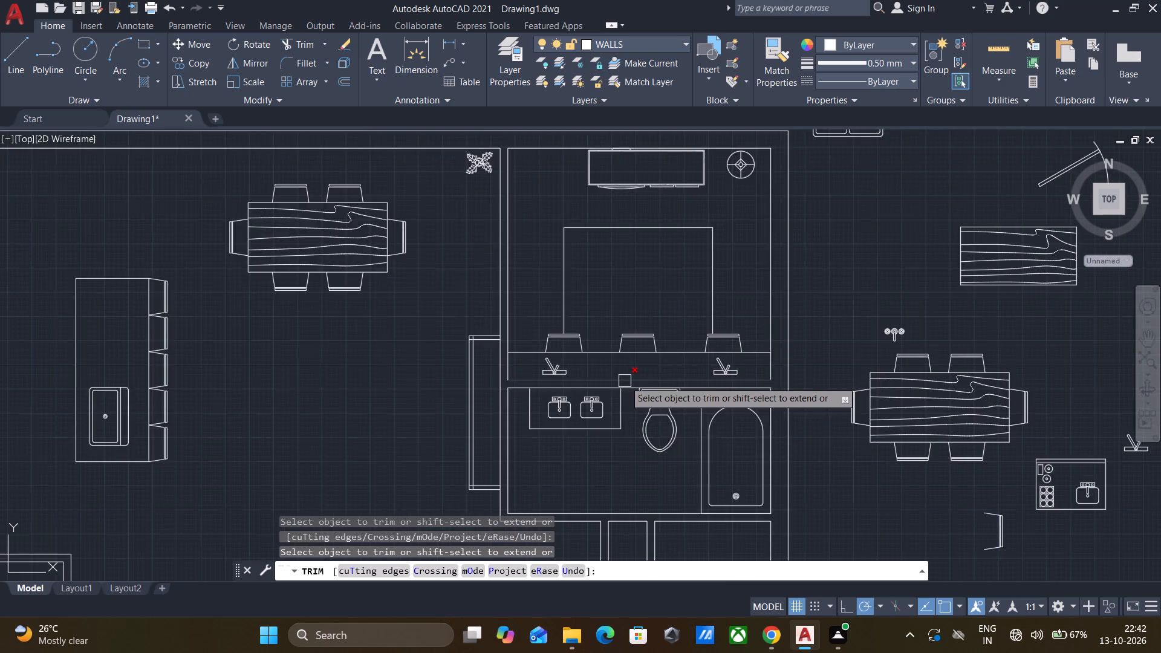
Compare the furnished floor plan with the reference plan to find which furniture and fixtures are still missing.
scroll(645, 437, "down", 1)
middle_click_drag(615, 466, 620, 435)
scroll(620, 435, "down", 1)
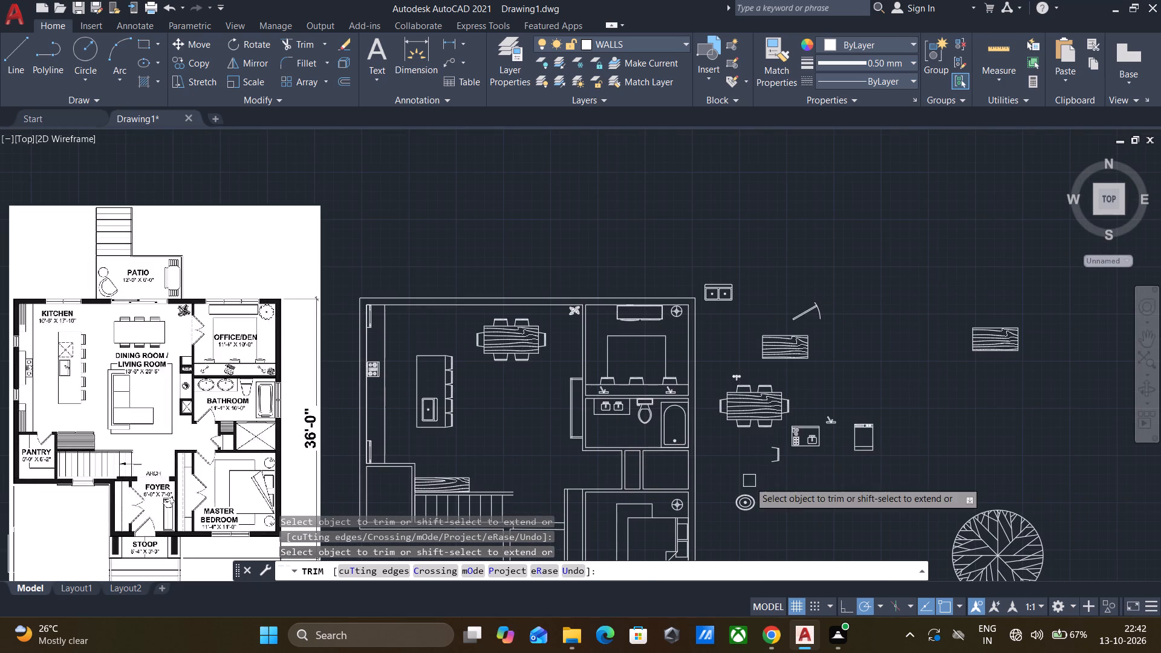
scroll(708, 461, "down", 1)
middle_click_drag(708, 461, 745, 418)
middle_click_drag(779, 421, 781, 409)
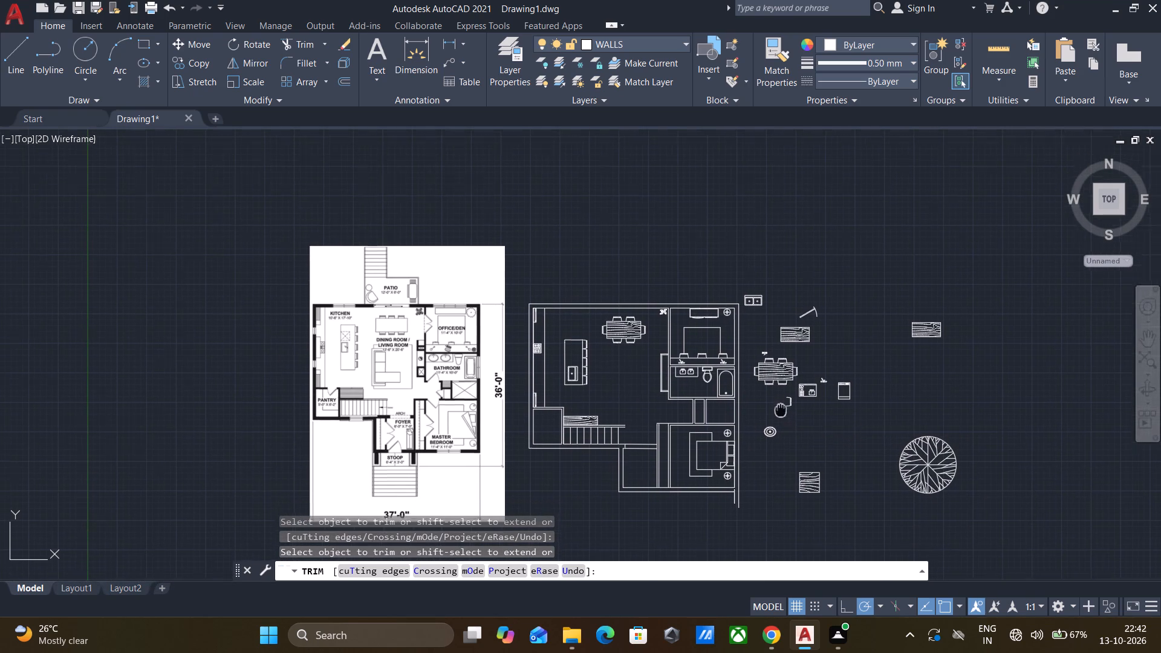
middle_click_drag(781, 409, 783, 397)
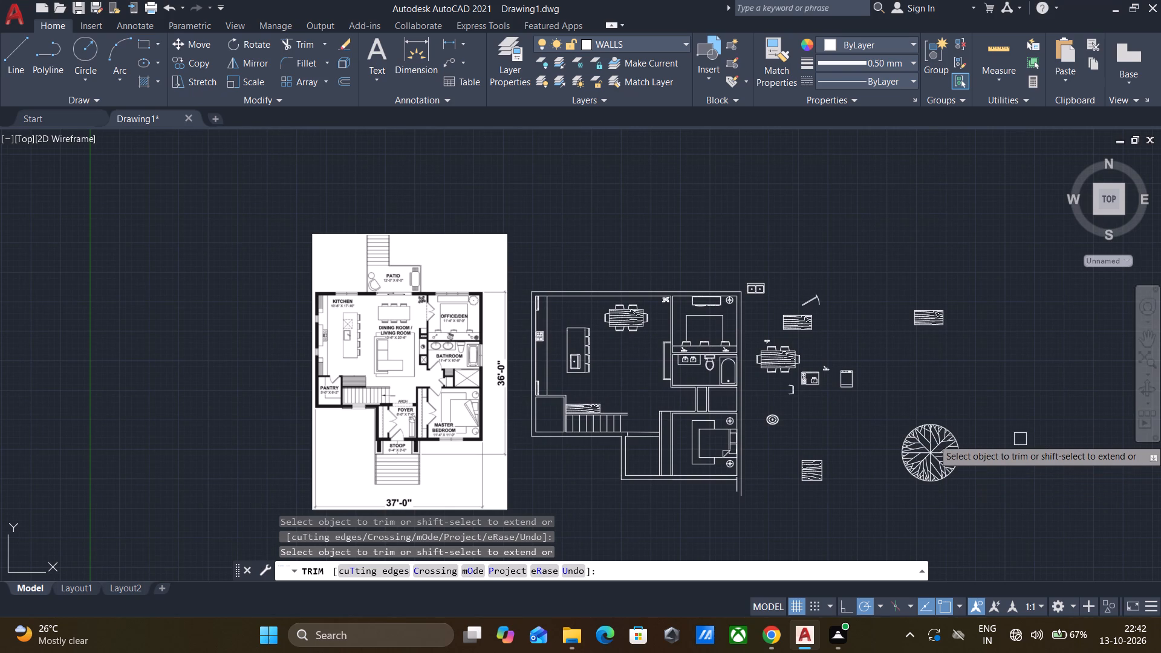
scroll(615, 368, "up", 1)
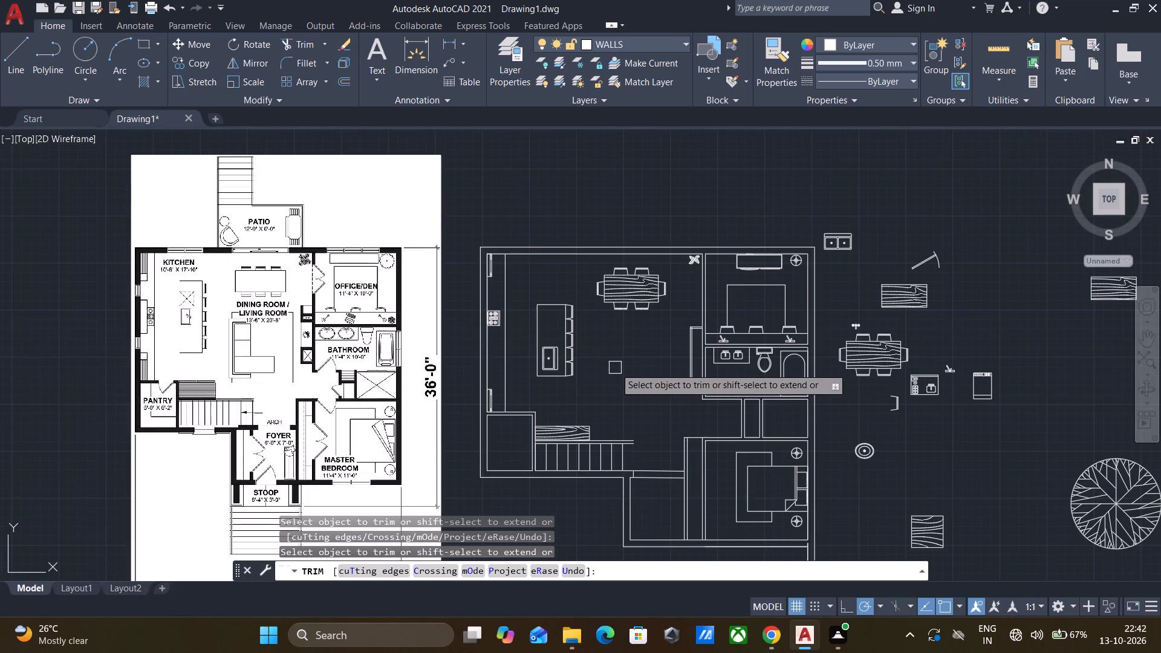
middle_click_drag(615, 368, 628, 351)
scroll(631, 350, "up", 1)
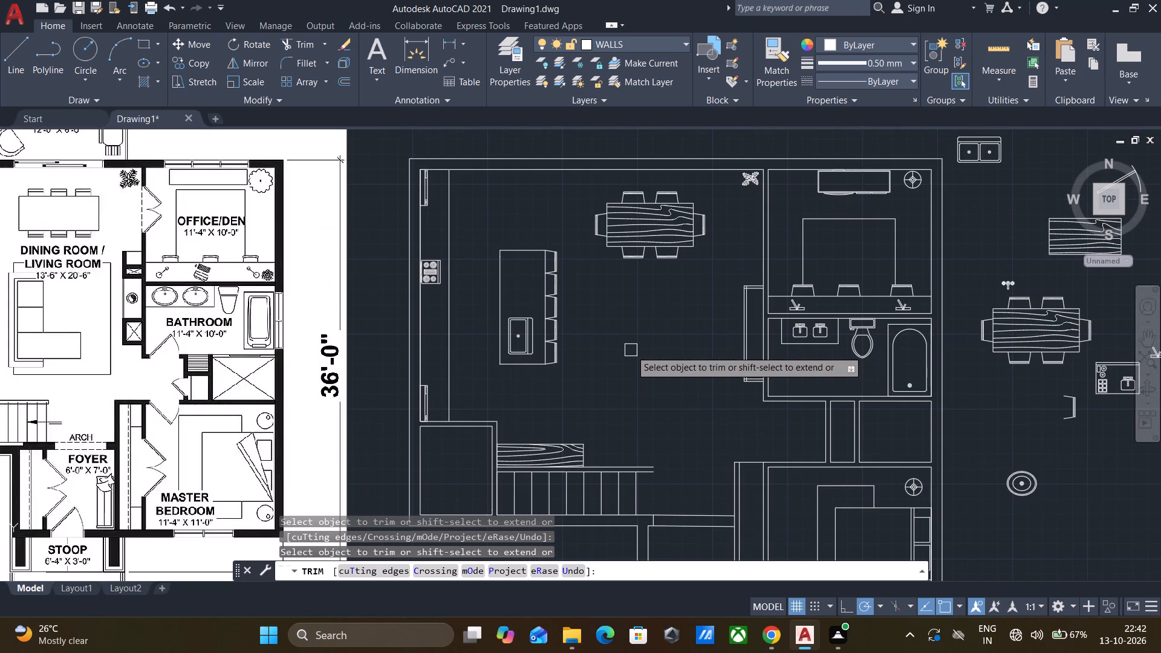
scroll(649, 330, "down", 2)
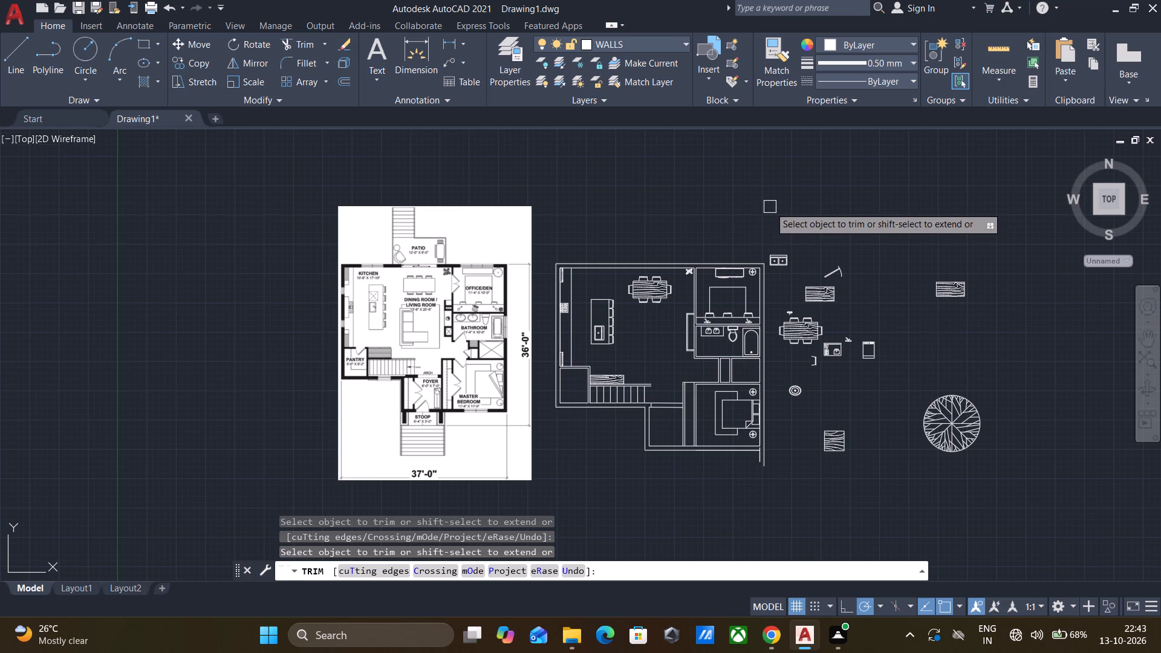
key("Escape")
Rotate the spare double-bowl sink outside the plan's upper-right corner a quarter turn clockwise.
scroll(791, 239, "up", 3)
scroll(791, 238, "down", 1)
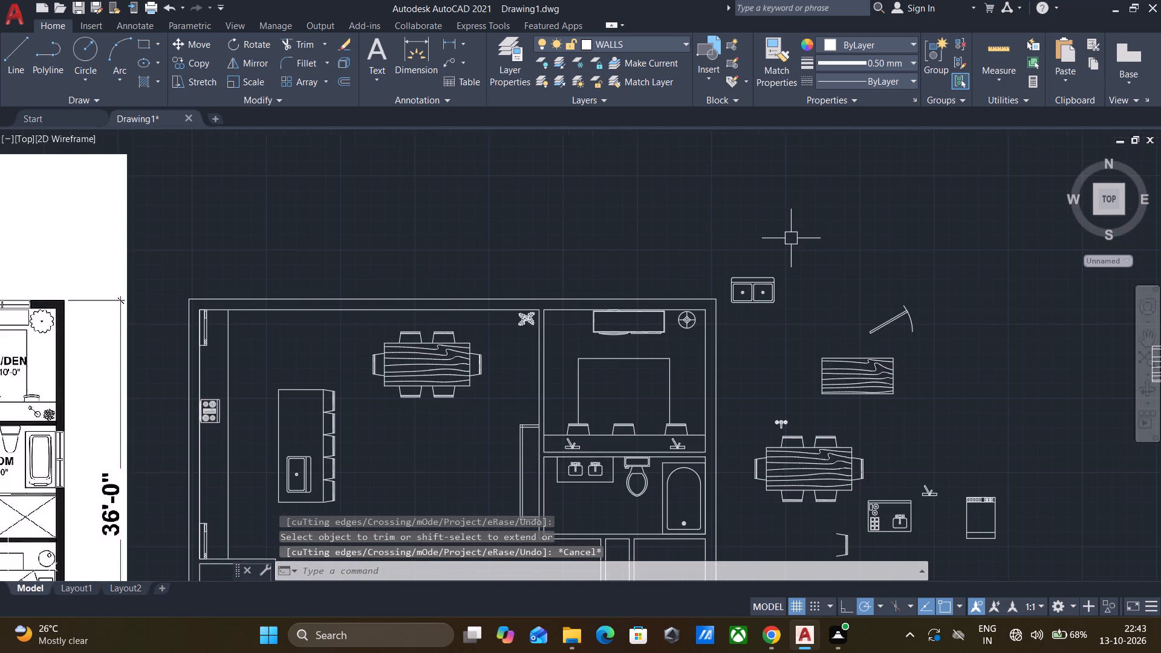
scroll(791, 238, "down", 1)
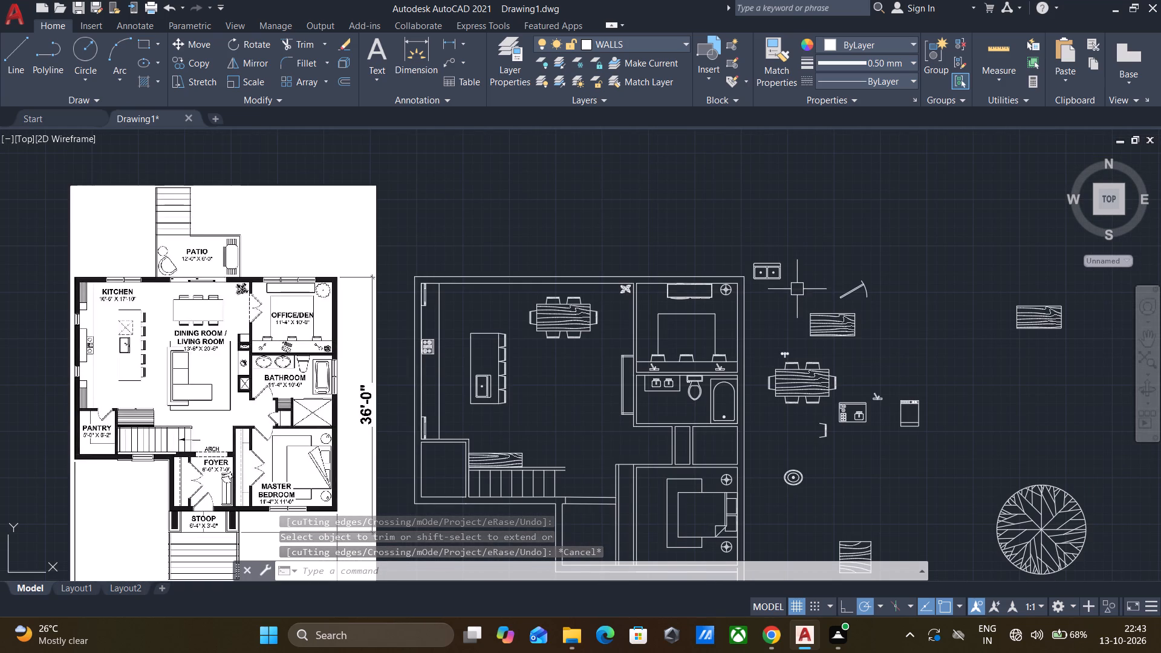
left_click(795, 298)
left_click(756, 253)
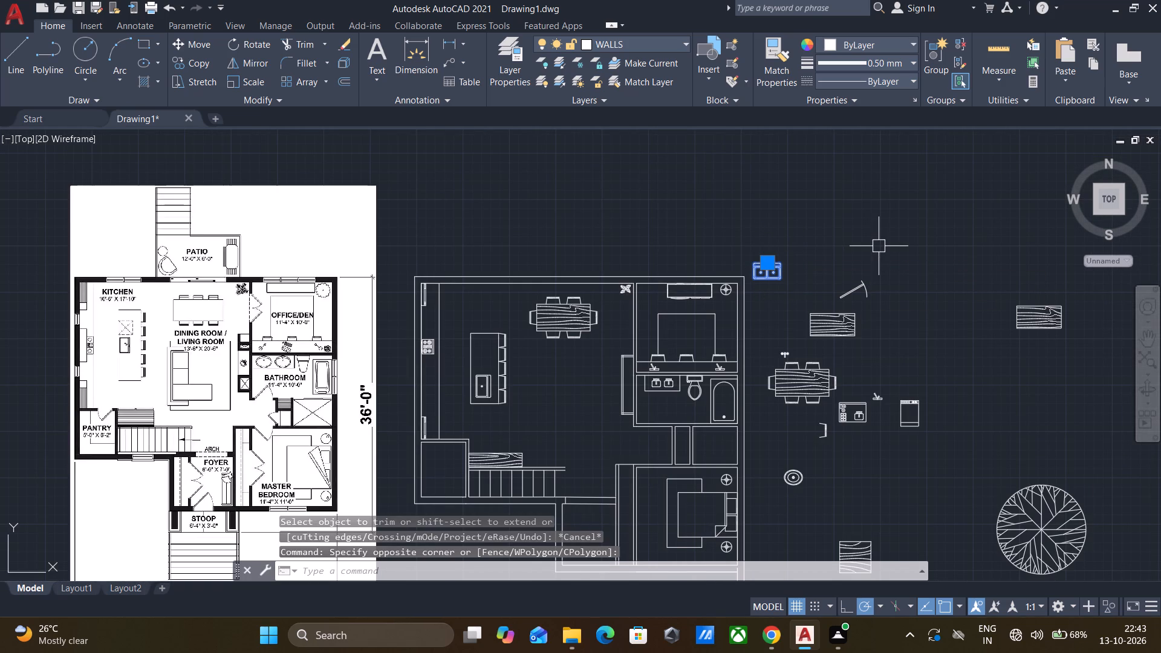
key("r")
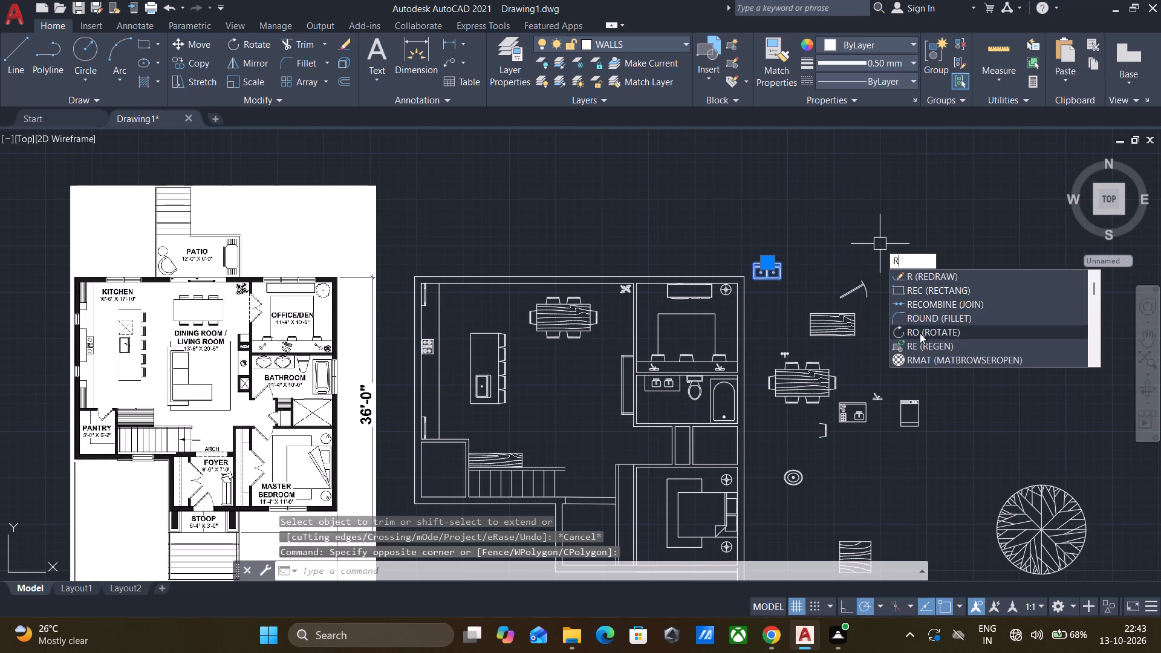
left_click(920, 333)
left_click(780, 265)
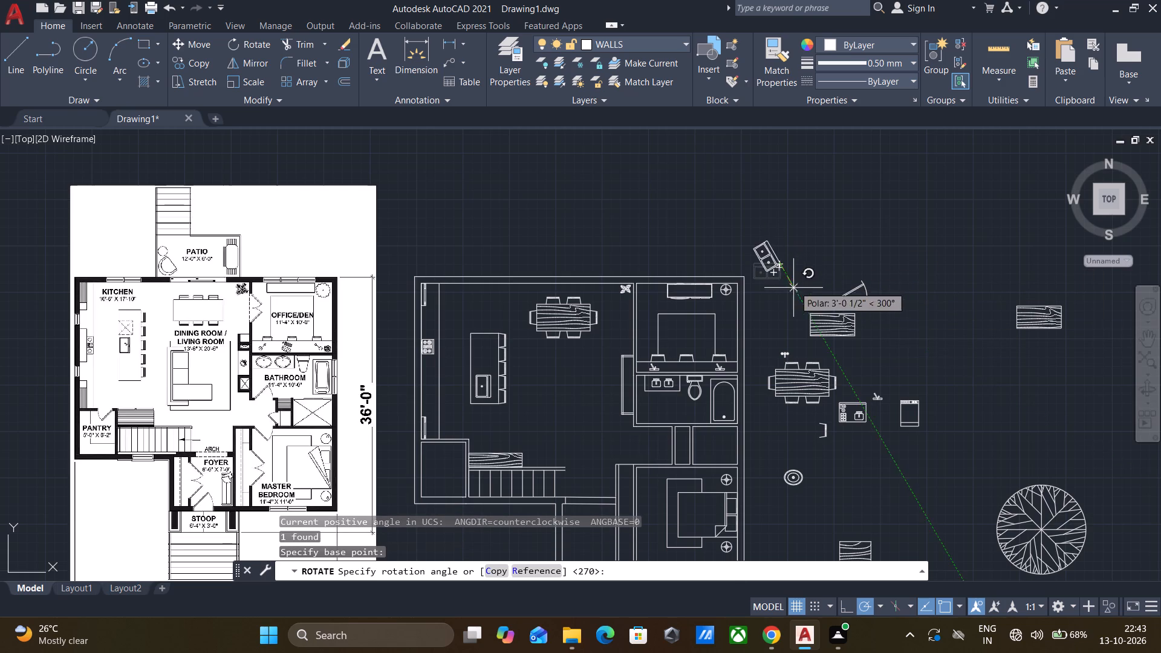
left_click(781, 308)
Move the rotated double-bowl sink onto the kitchen counter along the left wall, just below the stove.
left_click(757, 219)
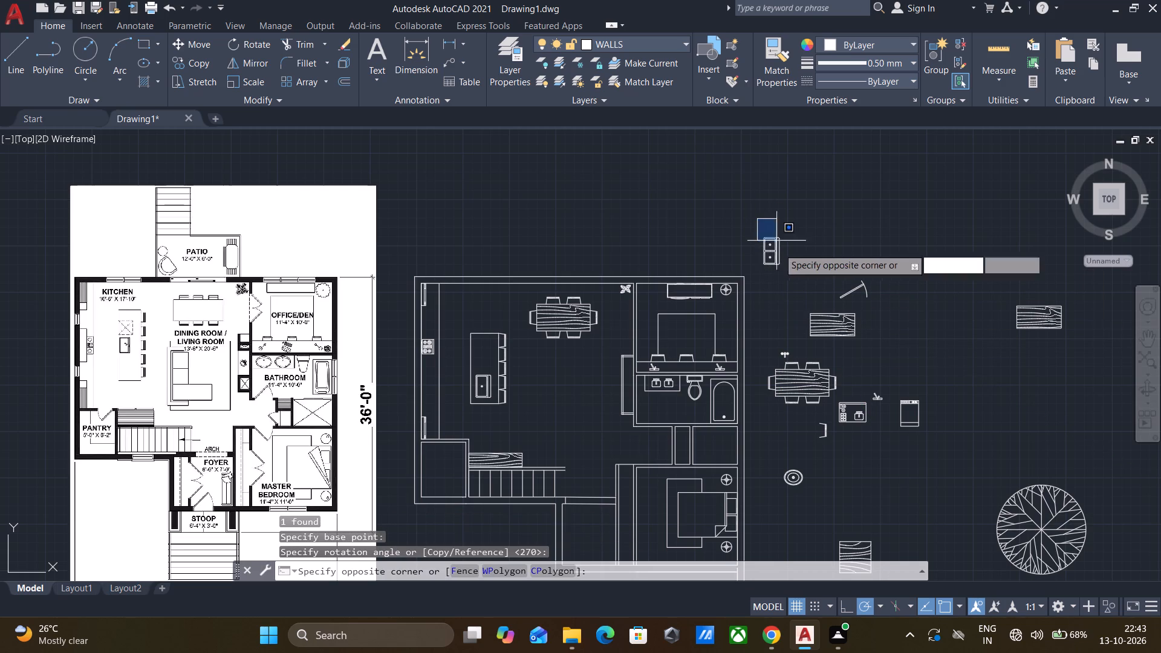
left_click(789, 278)
key("m")
key("Return")
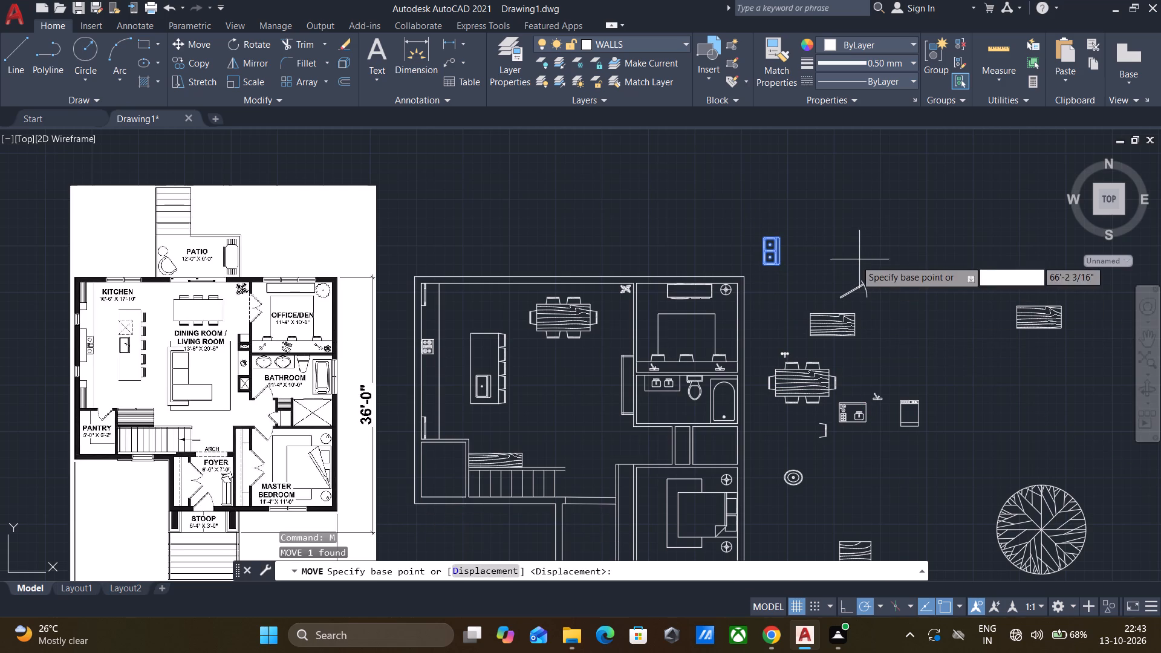
left_click(781, 265)
scroll(804, 261, "down", 1)
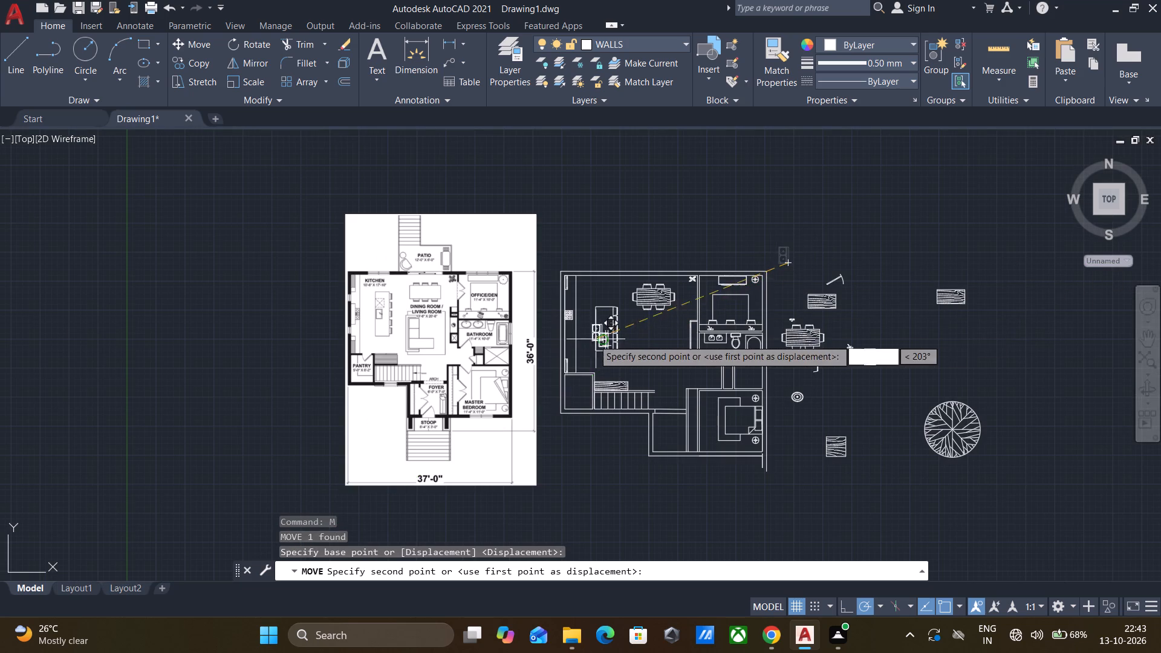
scroll(576, 342, "up", 2)
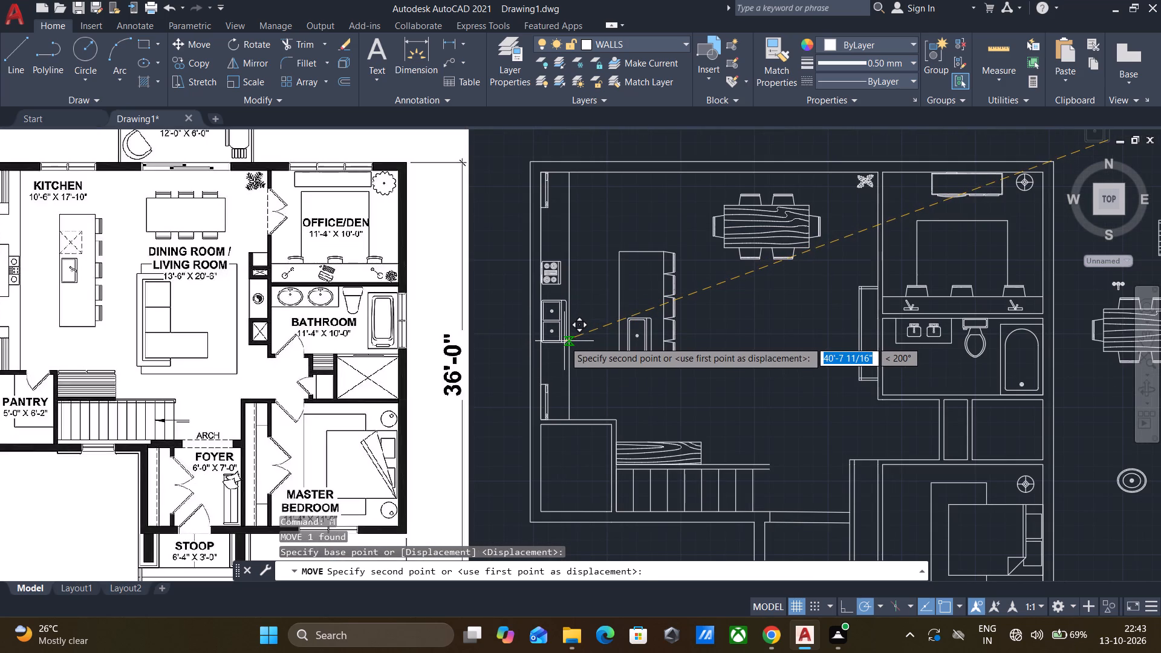
left_click(564, 341)
scroll(608, 294, "up", 1)
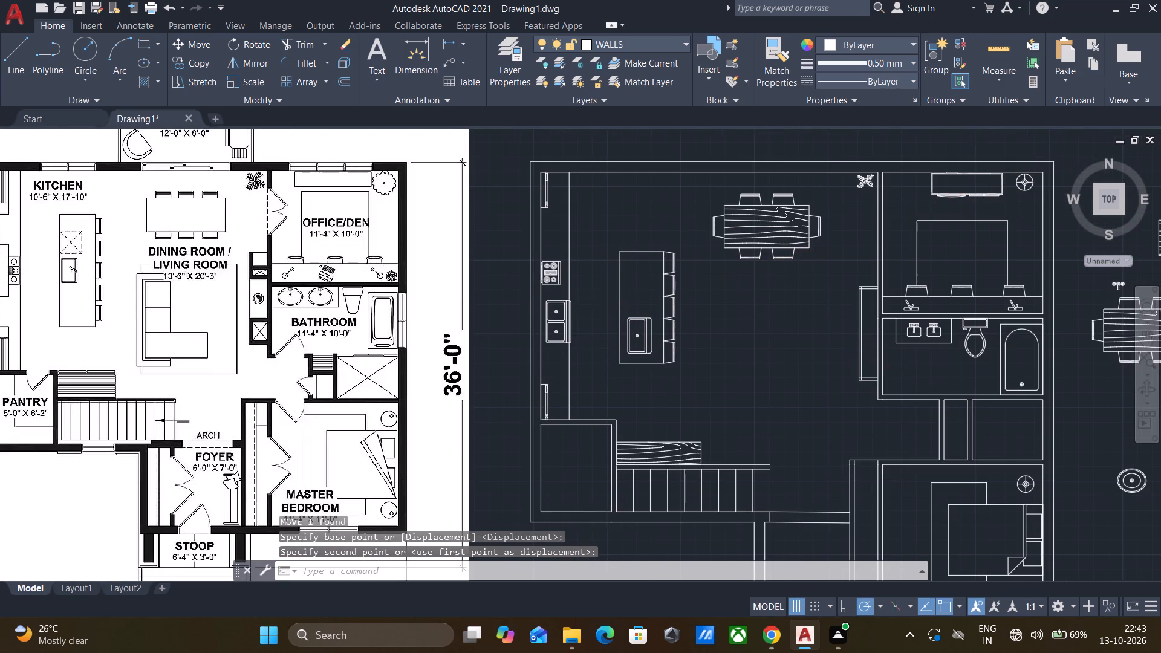
scroll(608, 294, "up", 1)
key("Escape")
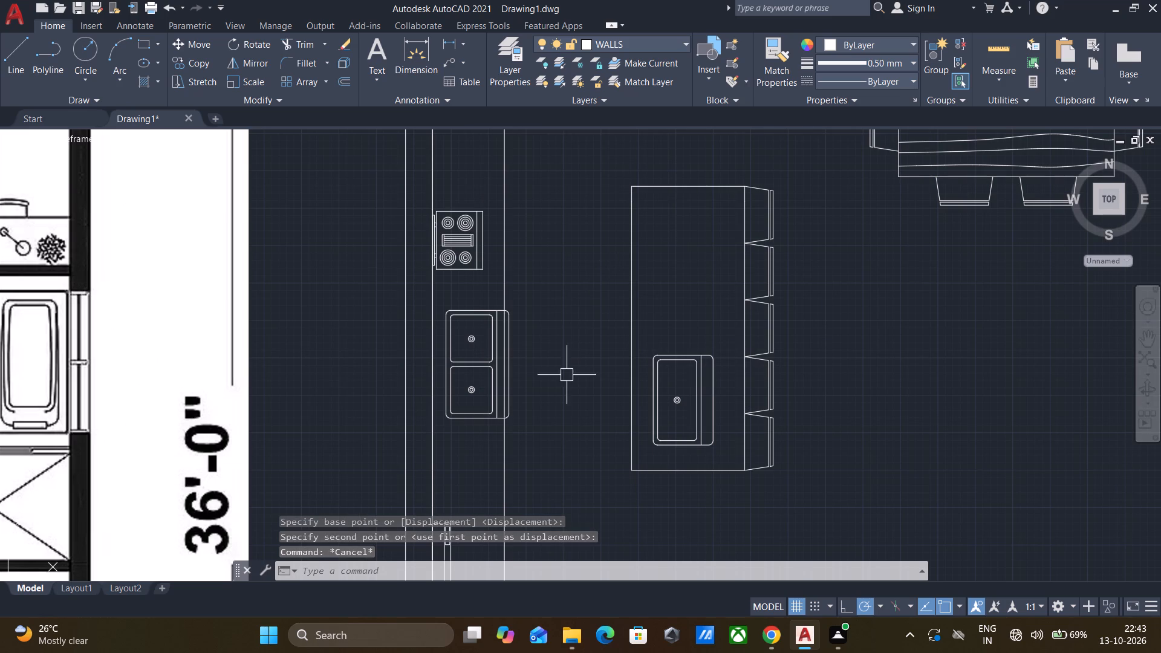
Move the kitchen double-bowl sink slightly left toward the exterior wall, using its lower-left corner as base point.
left_click_drag(473, 415, 472, 407)
key("m")
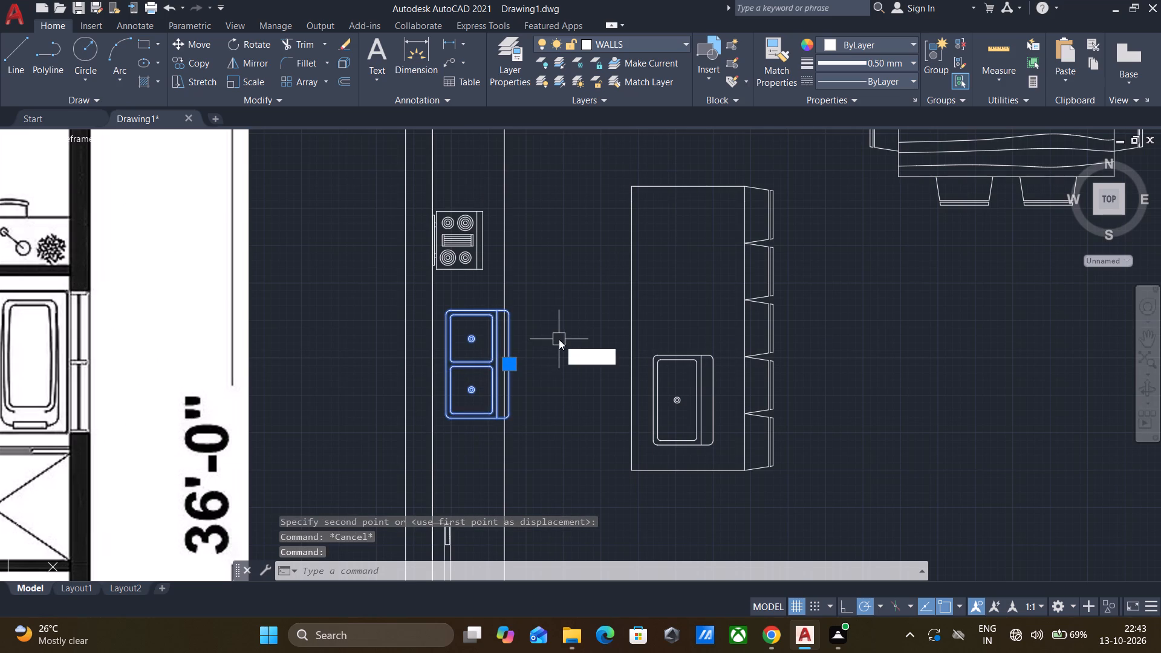
key("Return")
left_click(449, 420)
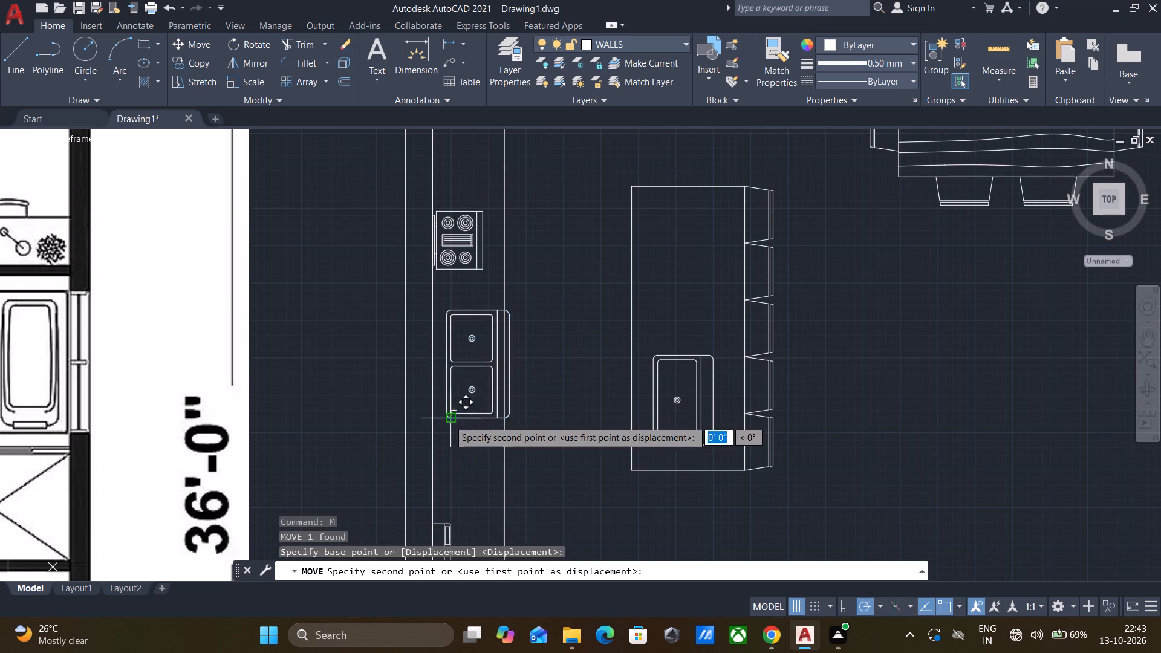
left_click(437, 421)
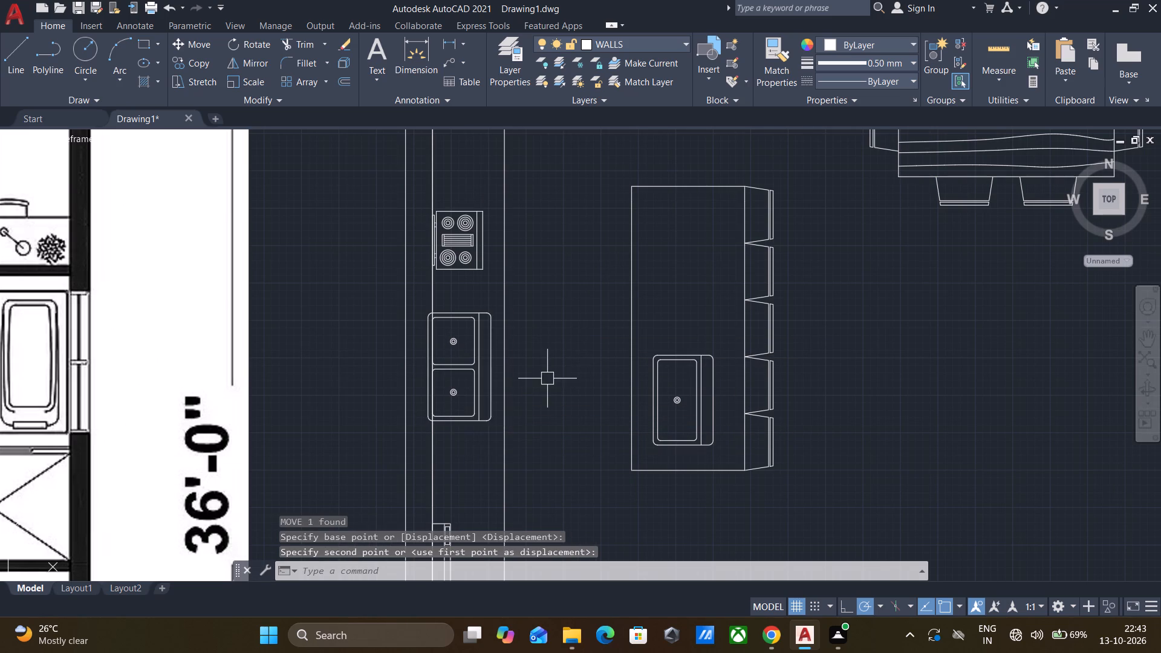
key("Escape")
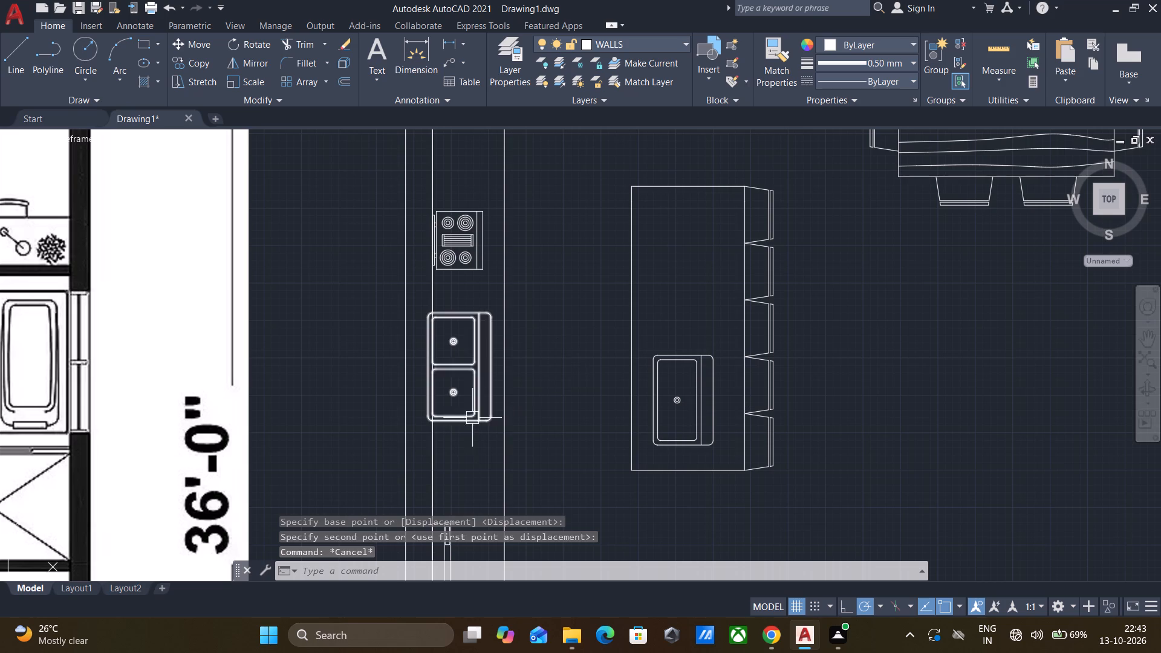
Move the double-bowl sink slightly right so its left edge lines up with the kitchen wall's inner line.
left_click(467, 411)
key("m")
key("Return")
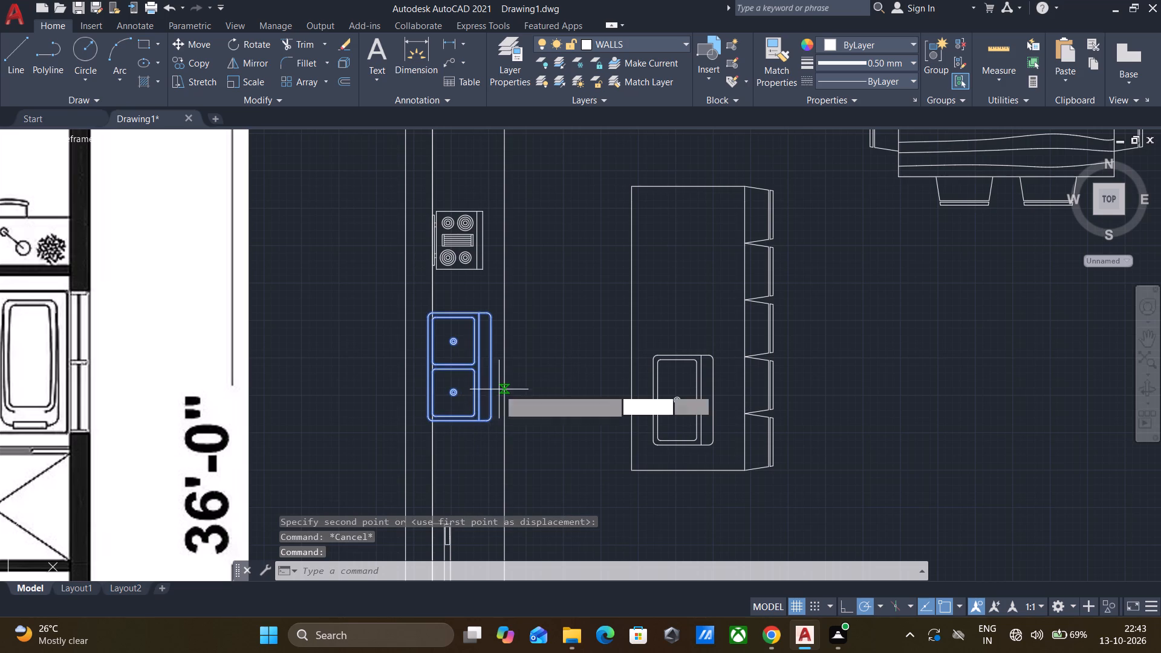
scroll(435, 427, "up", 4)
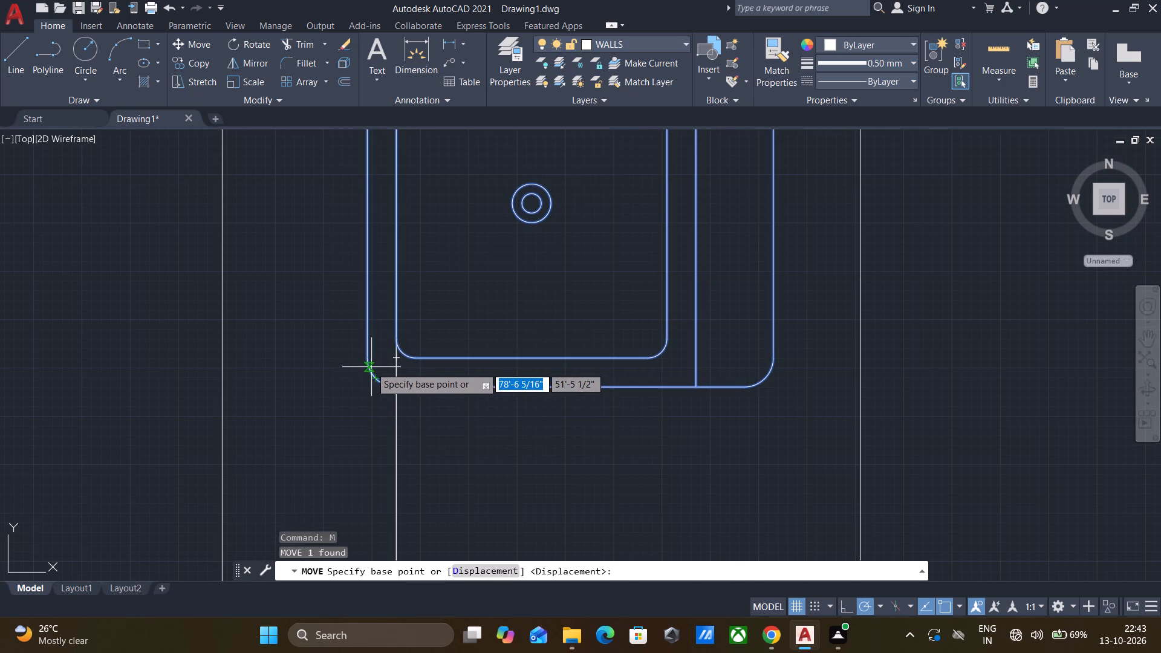
left_click(369, 367)
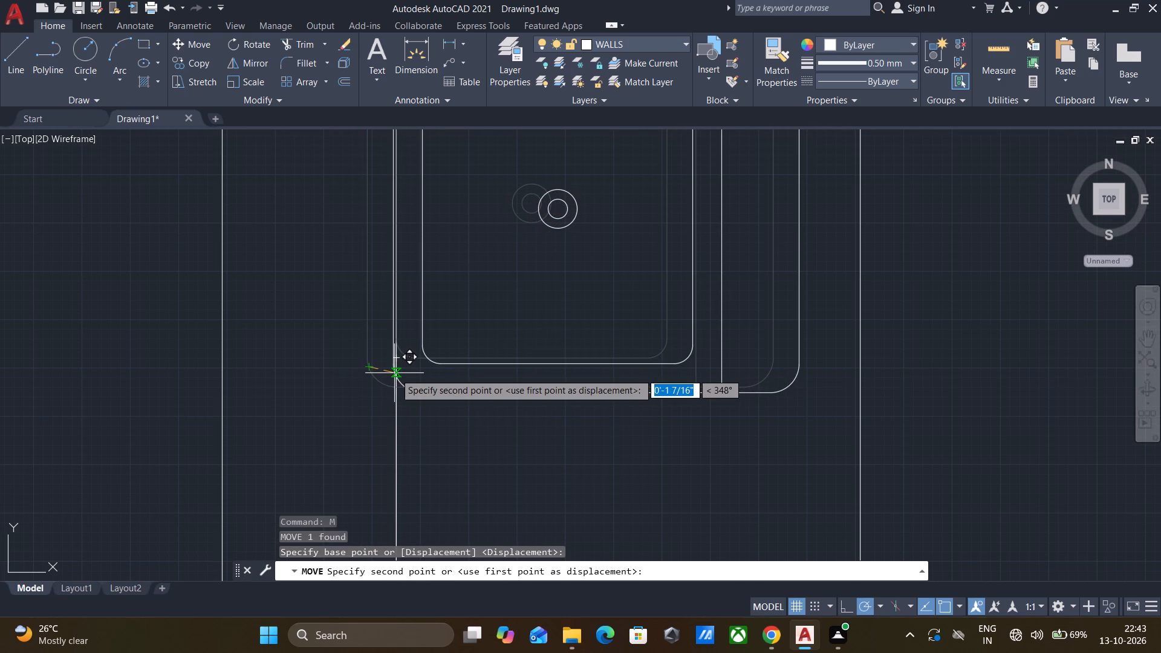
left_click(395, 373)
scroll(451, 368, "down", 3)
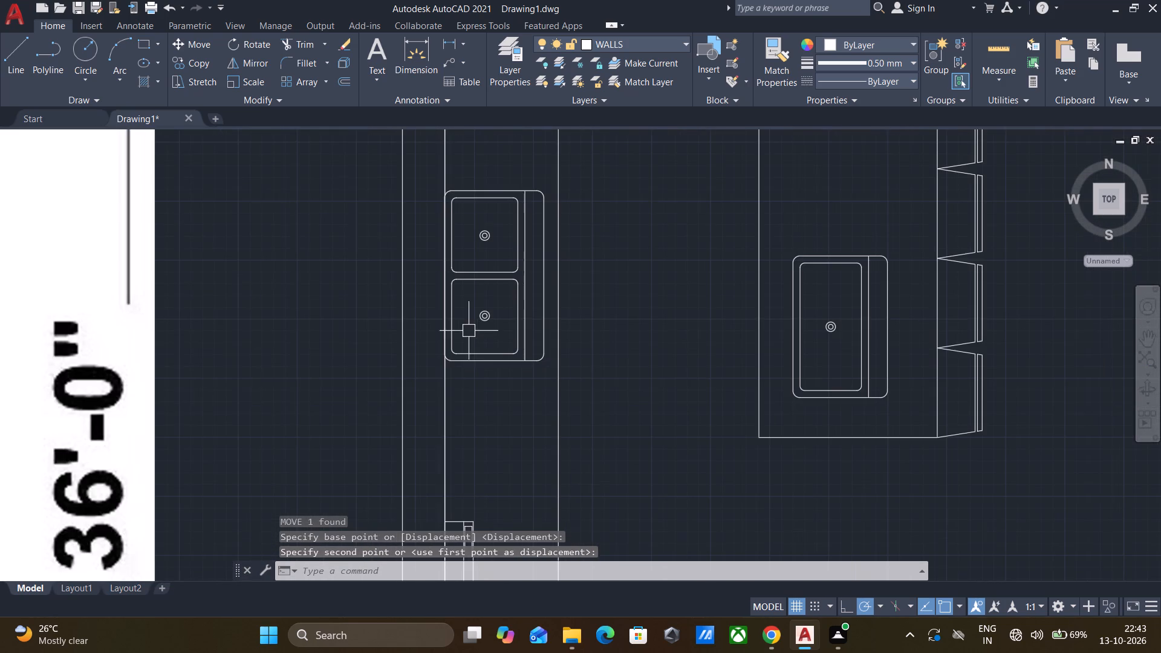
Nudge the double-bowl sink slightly right and up so its left edge clears the kitchen wall's inner line.
middle_click_drag(469, 331, 473, 340)
scroll(450, 349, "up", 5)
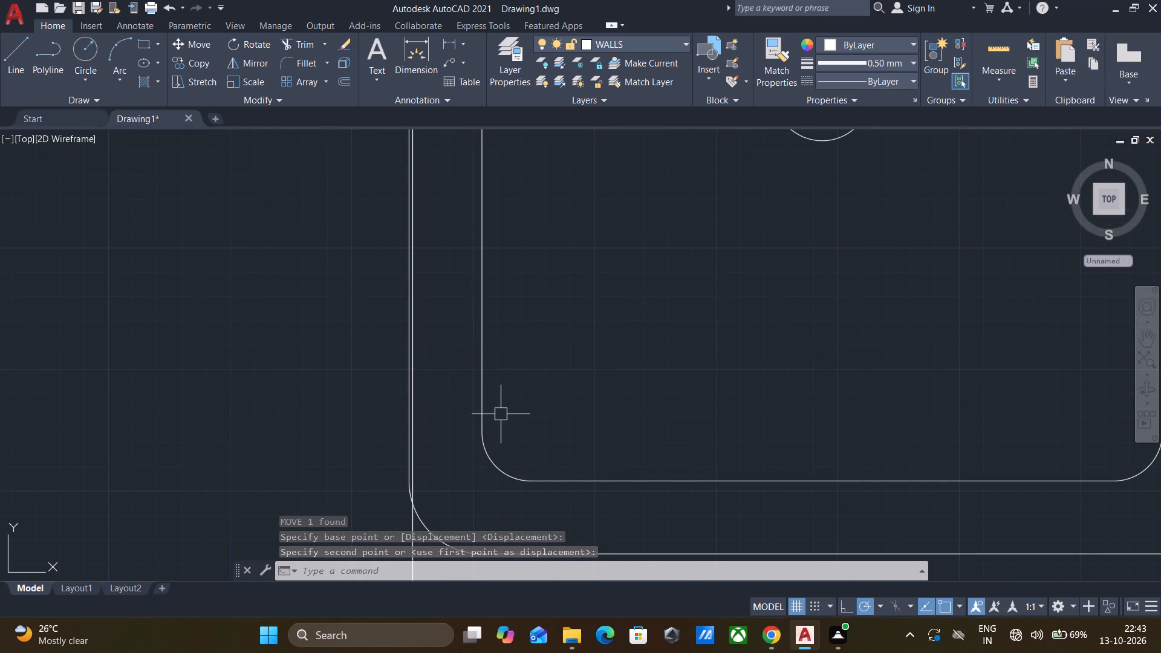
left_click(485, 412)
key("m")
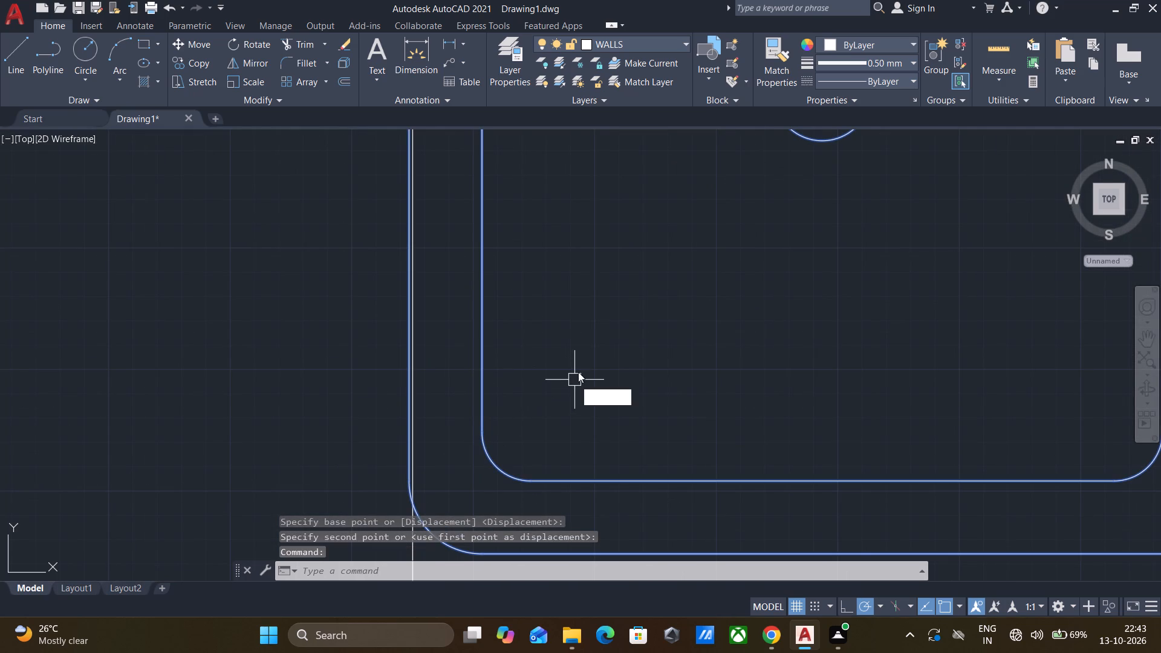
key("Return")
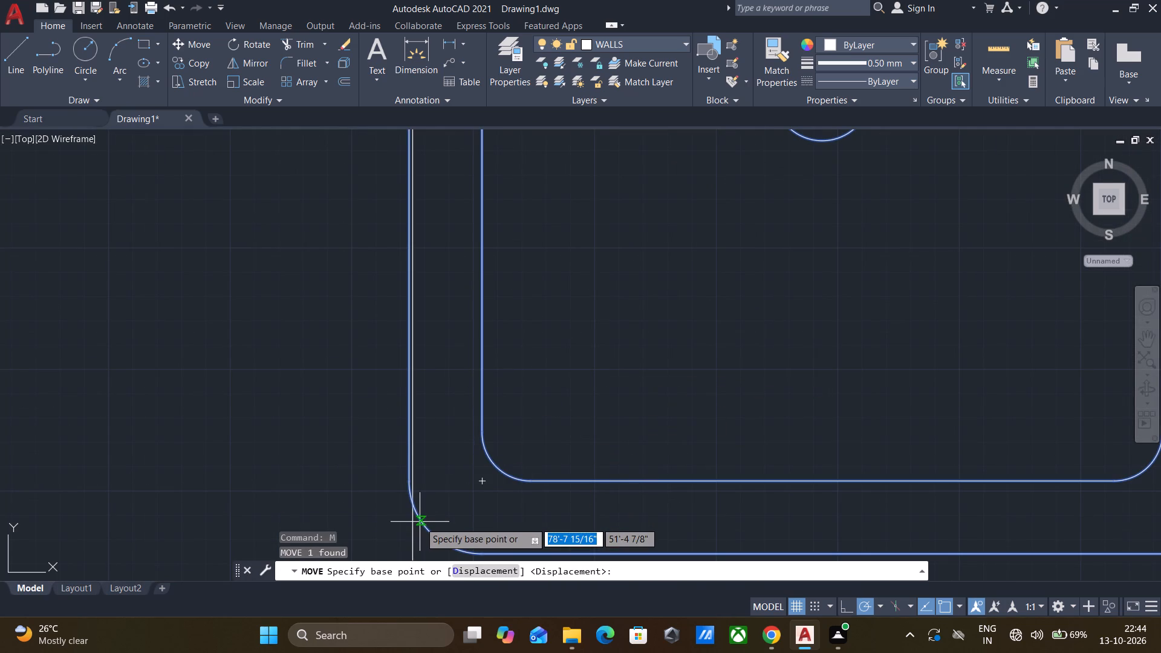
left_click(420, 522)
left_click(436, 505)
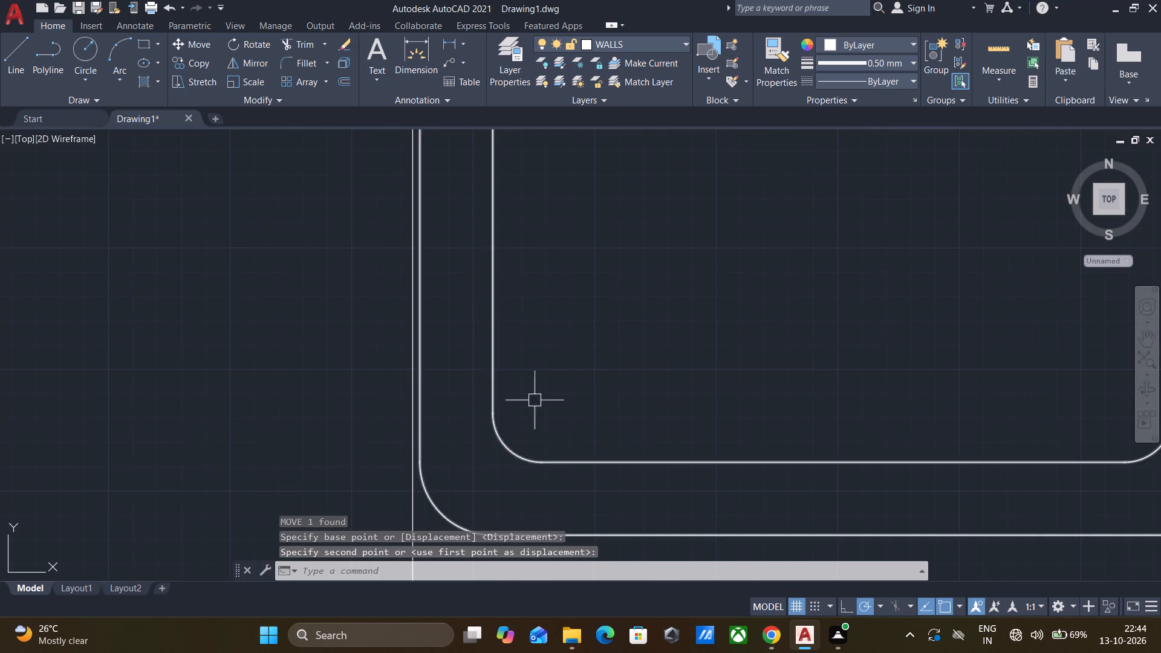
Check the kitchen and the rest of the furnished plan against the reference floor plan.
scroll(545, 376, "down", 3)
scroll(617, 343, "down", 2)
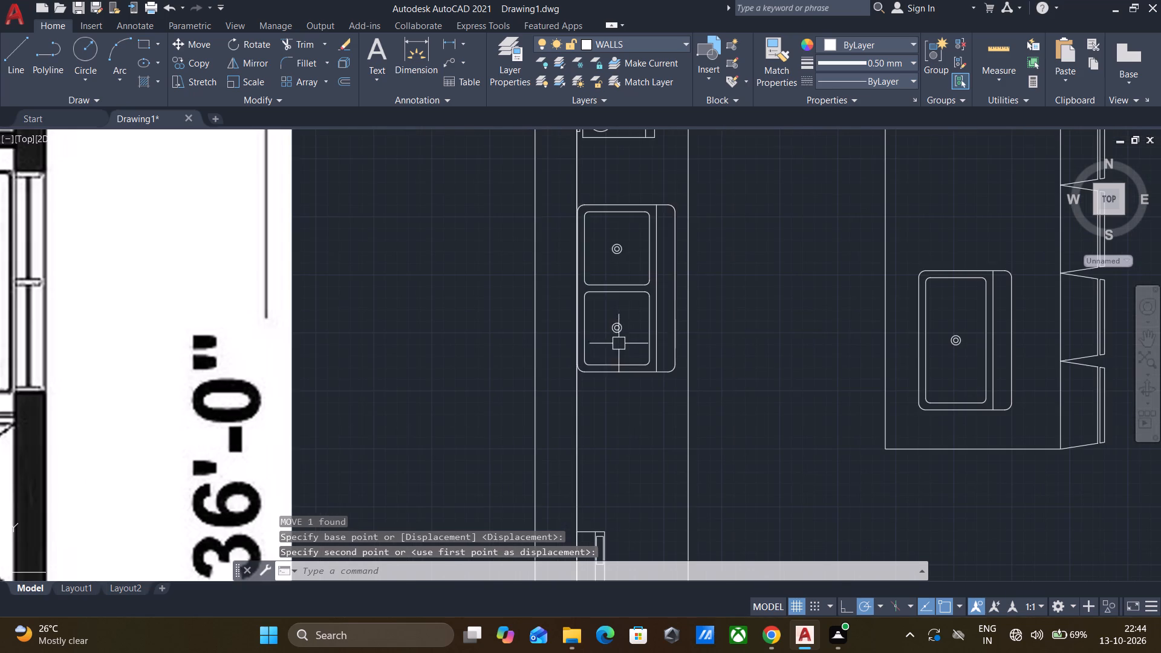
scroll(816, 337, "down", 2)
middle_click_drag(816, 337, 773, 348)
scroll(769, 343, "down", 1)
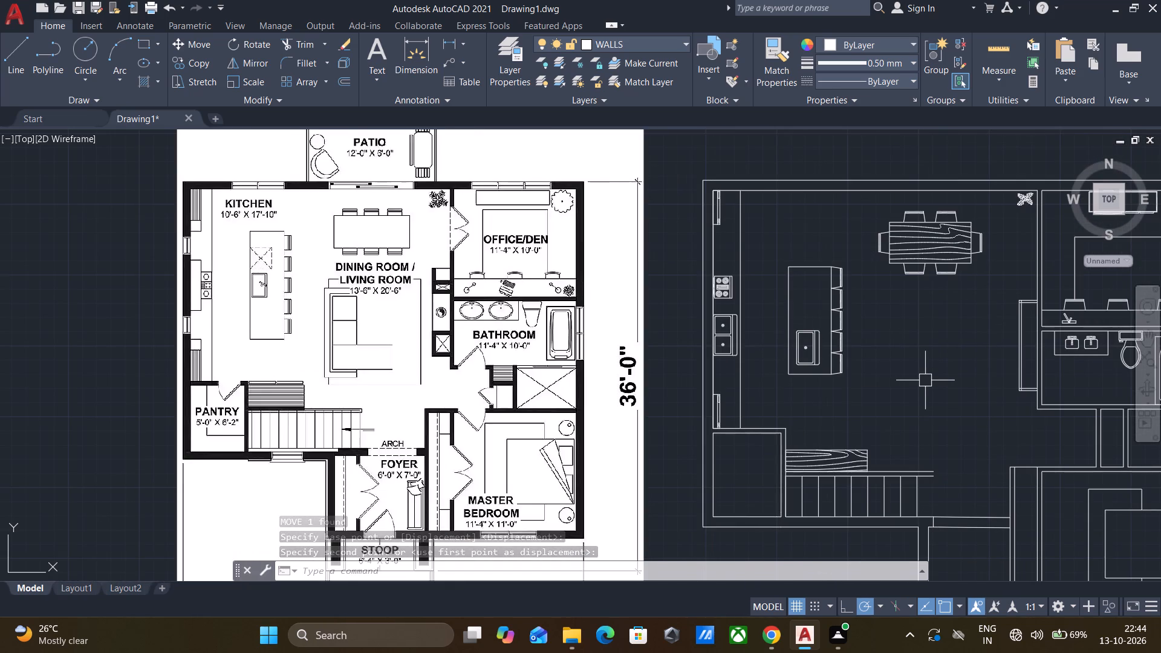
key("Escape")
scroll(928, 381, "down", 1)
middle_click_drag(928, 381, 882, 357)
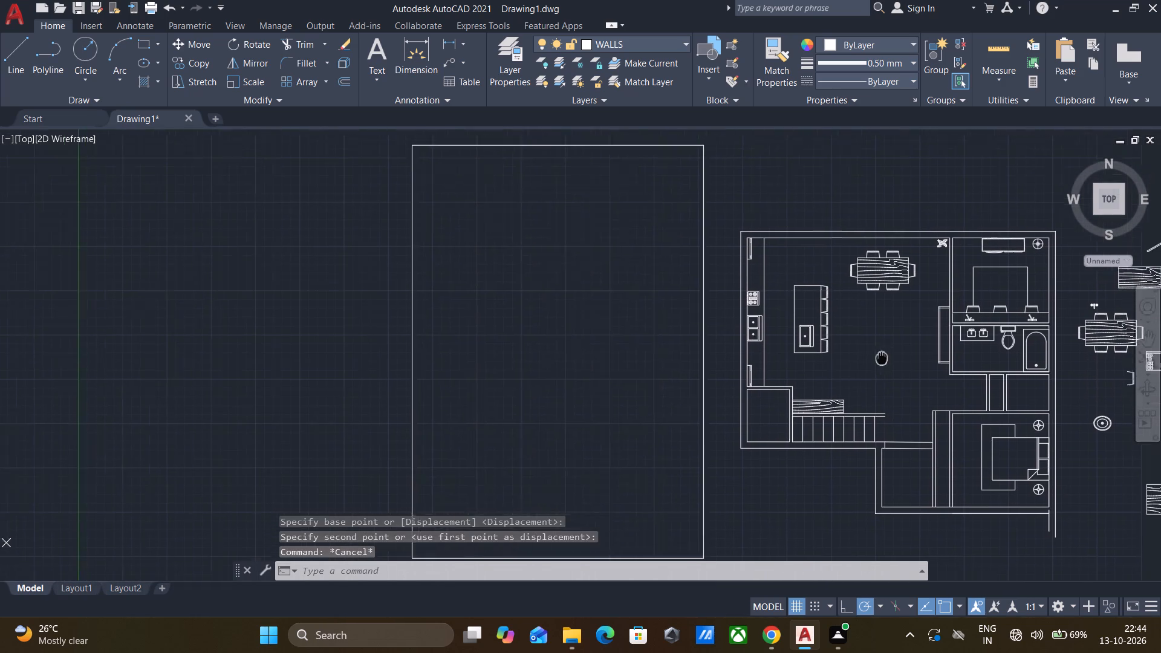
middle_click_drag(882, 357, 866, 352)
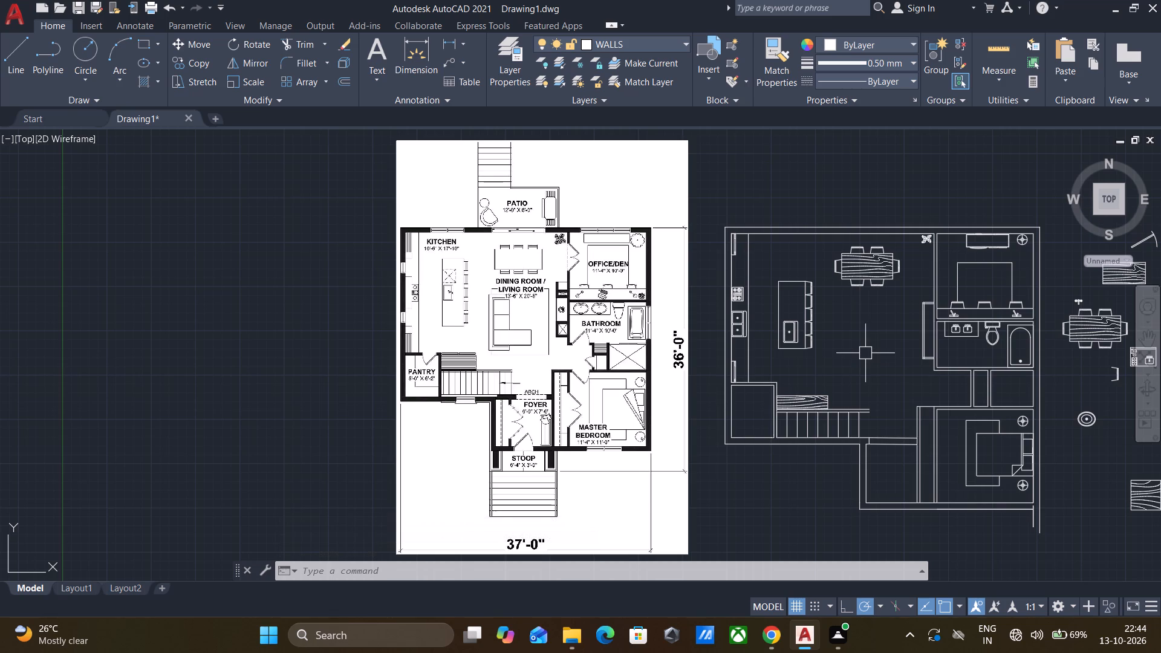
middle_click_drag(865, 353, 842, 346)
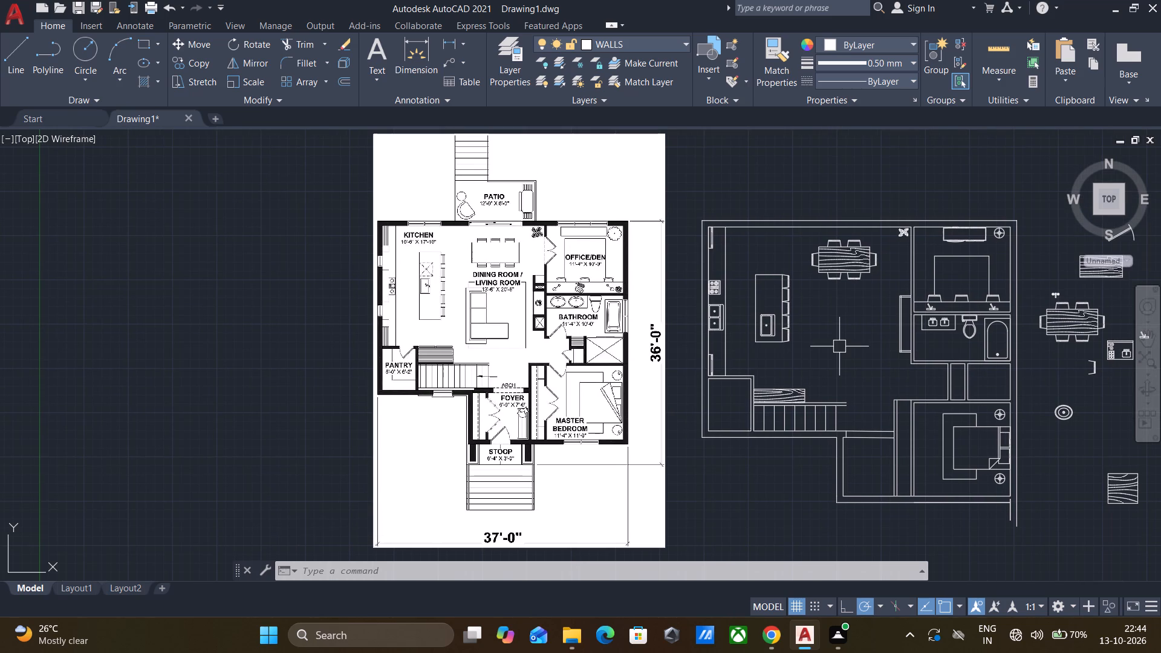
scroll(1018, 294, "up", 1)
Move the spare faucet block from outside the plan onto the open living room floor beside the kitchen island.
scroll(1018, 294, "up", 1)
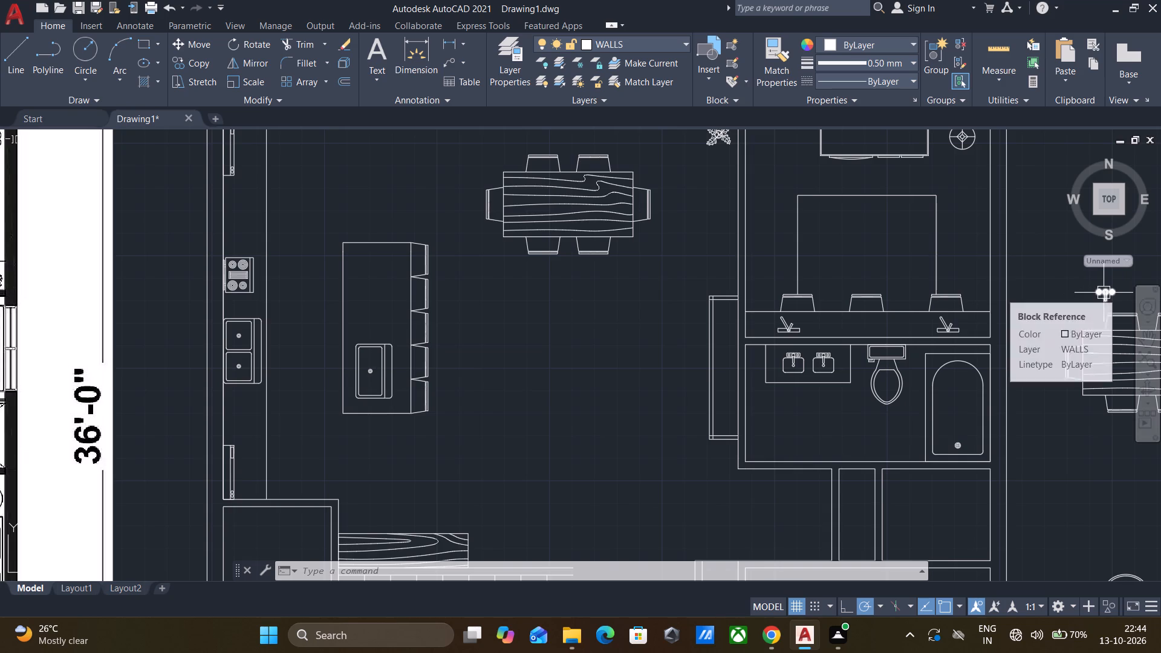
left_click(1104, 293)
key("m")
key("Return")
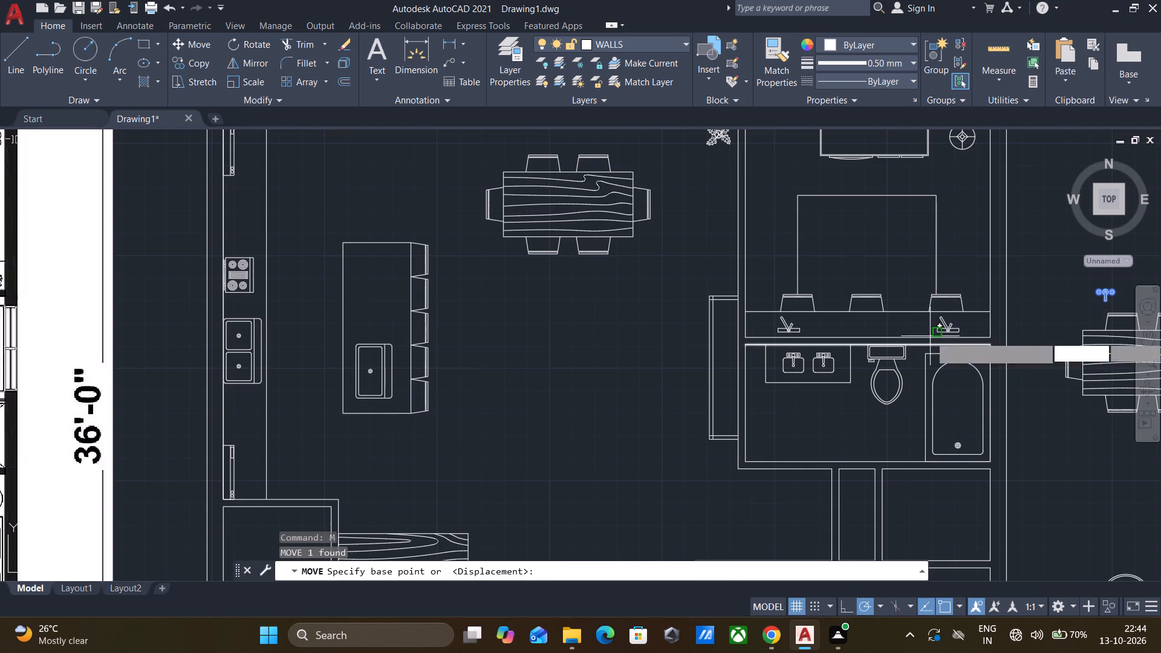
left_click(1105, 291)
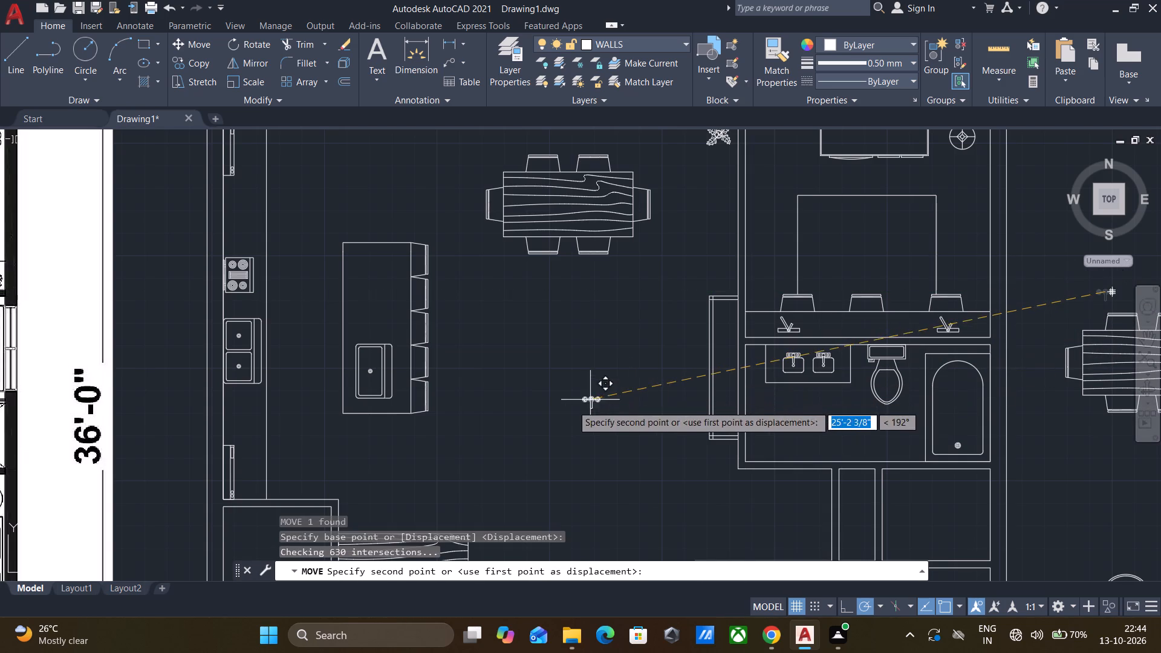
left_click(561, 410)
Rotate the faucet block 90° about a point beside its right-hand knob.
left_click_drag(581, 446, 578, 437)
left_click(546, 400)
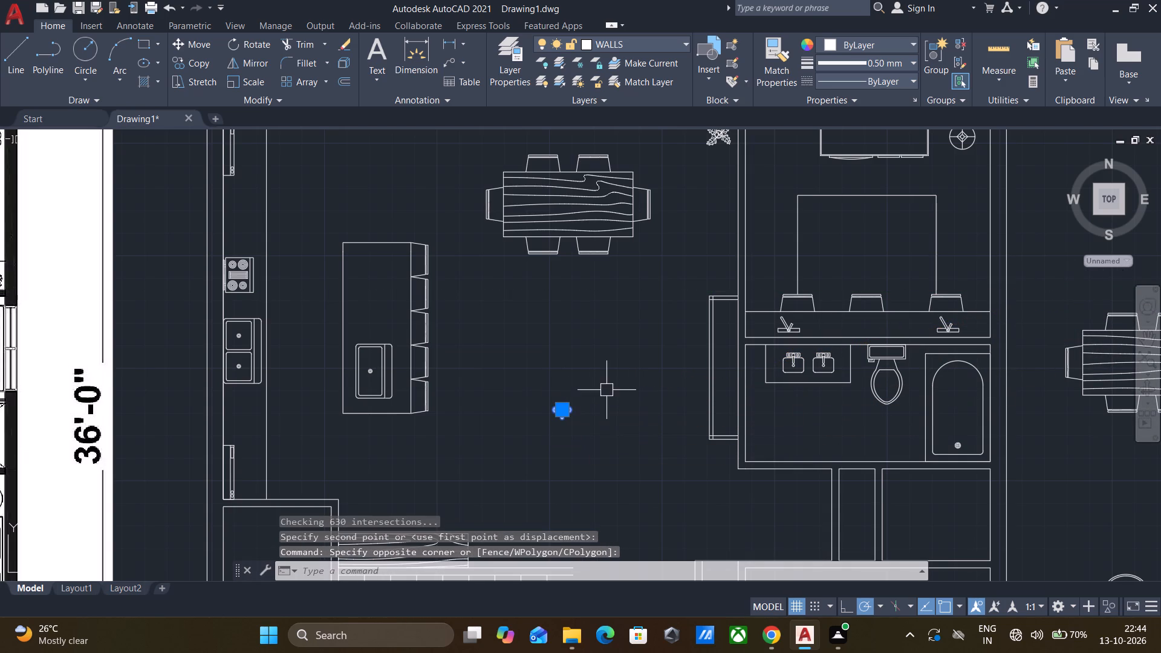
key("r")
left_click(668, 461)
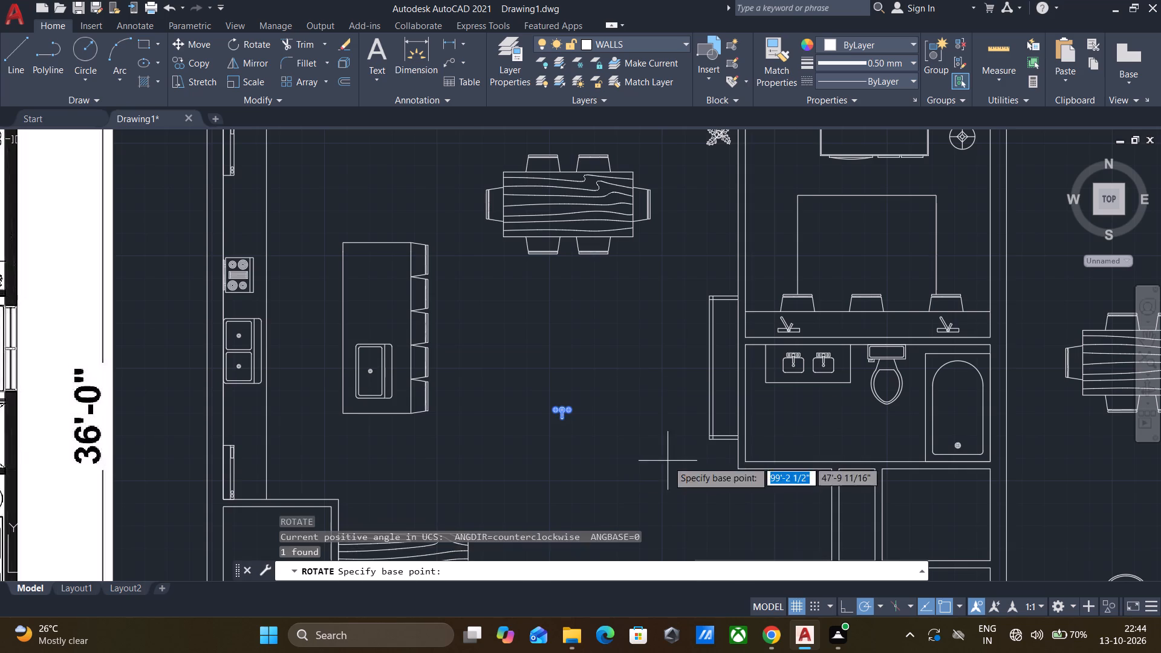
scroll(606, 424, "up", 3)
left_click(459, 373)
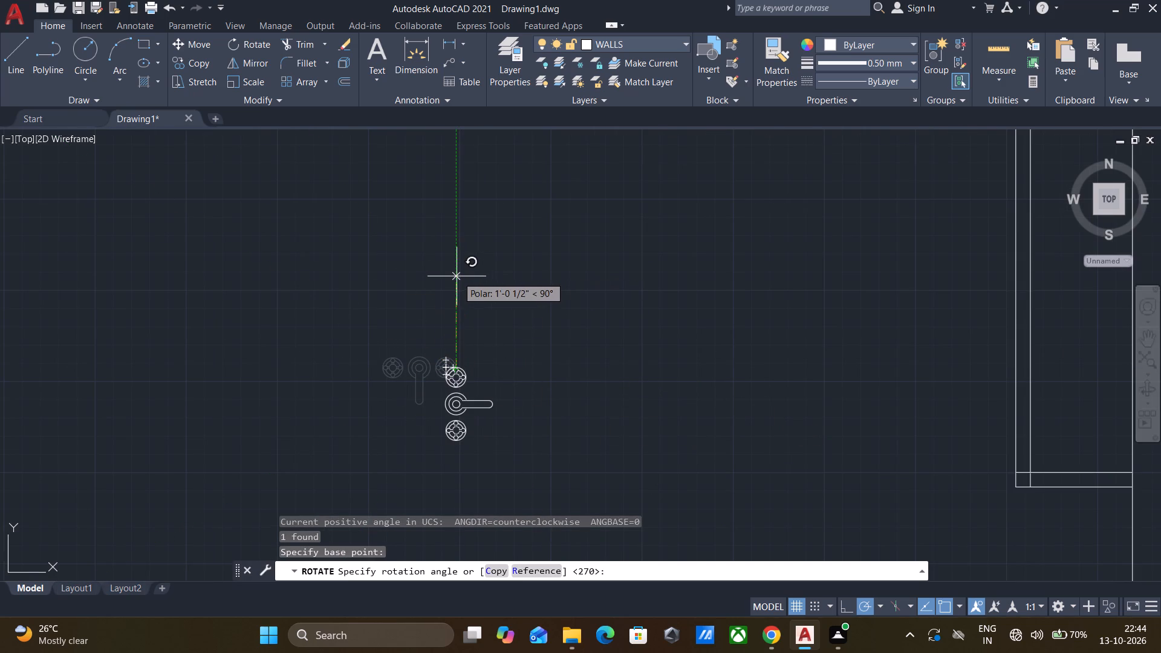
left_click(457, 276)
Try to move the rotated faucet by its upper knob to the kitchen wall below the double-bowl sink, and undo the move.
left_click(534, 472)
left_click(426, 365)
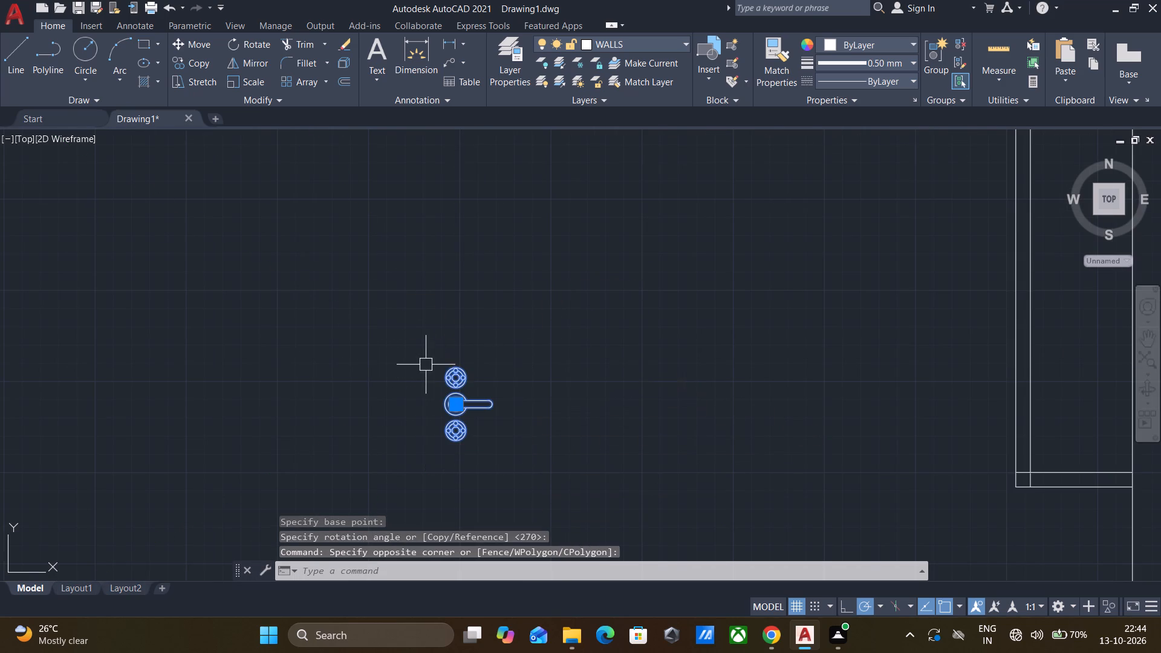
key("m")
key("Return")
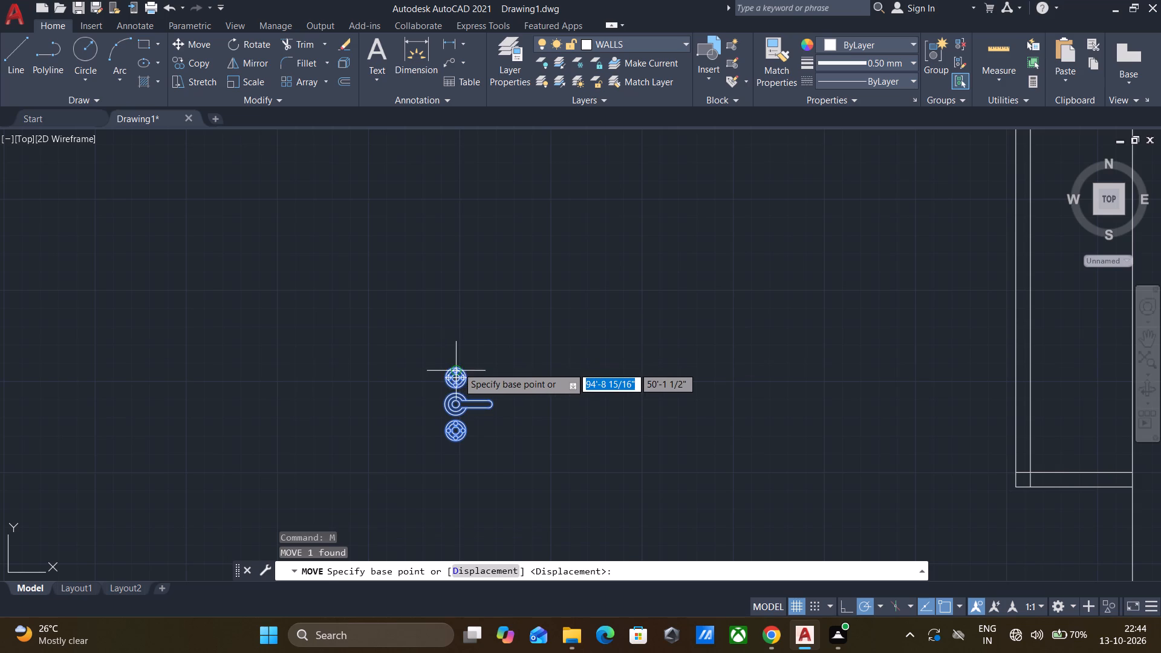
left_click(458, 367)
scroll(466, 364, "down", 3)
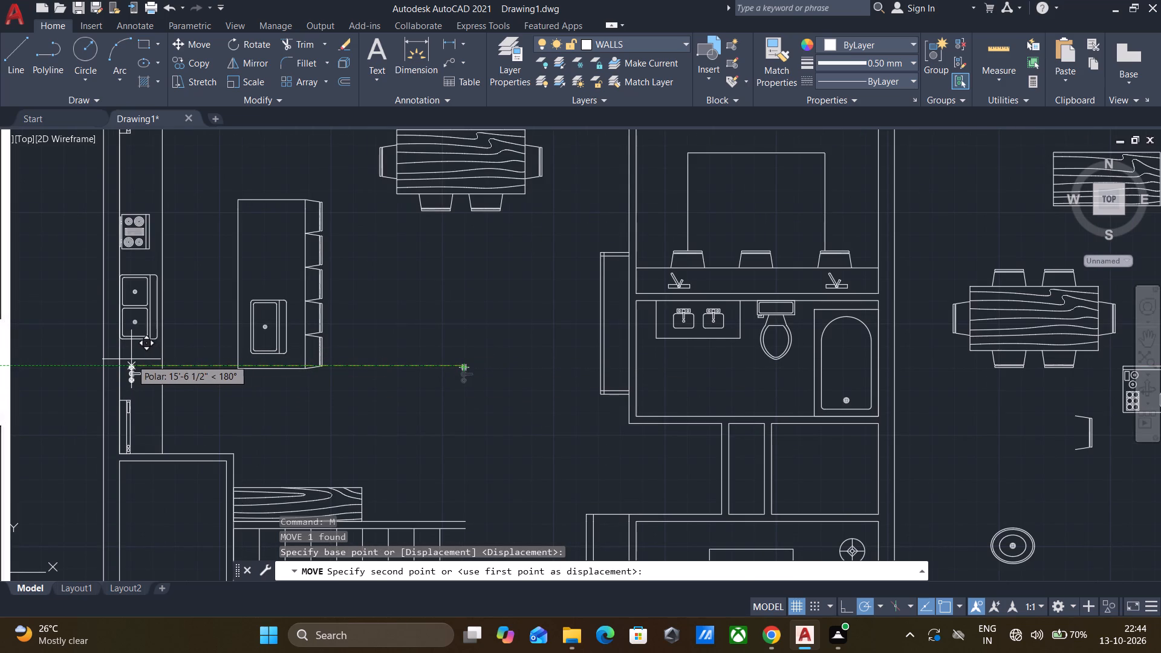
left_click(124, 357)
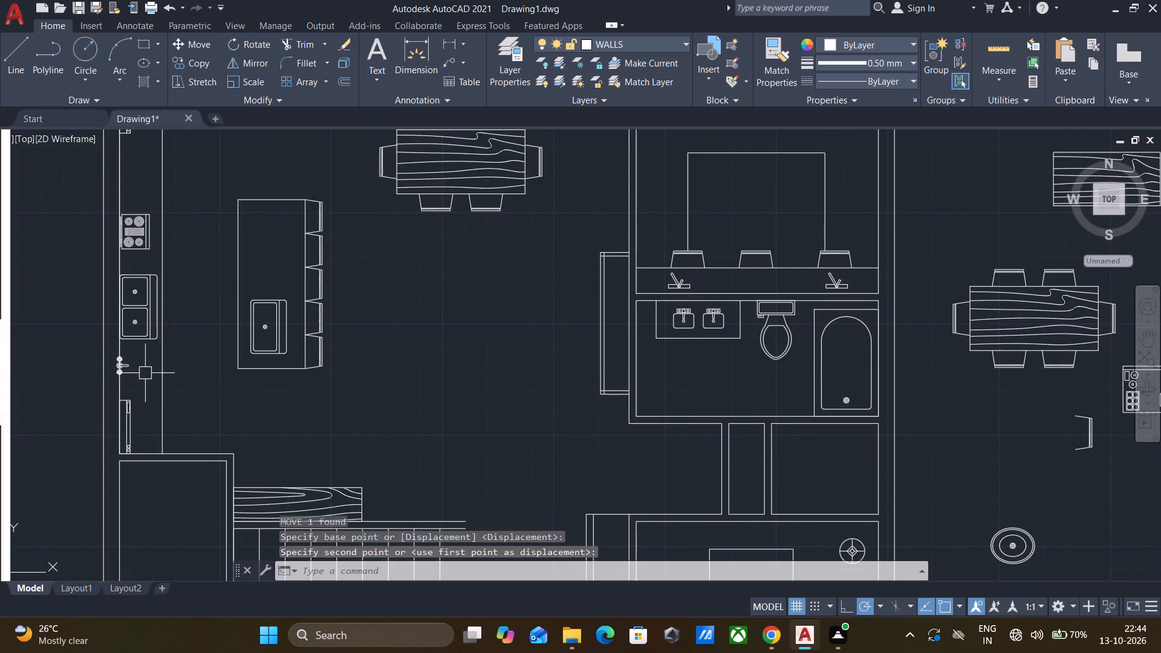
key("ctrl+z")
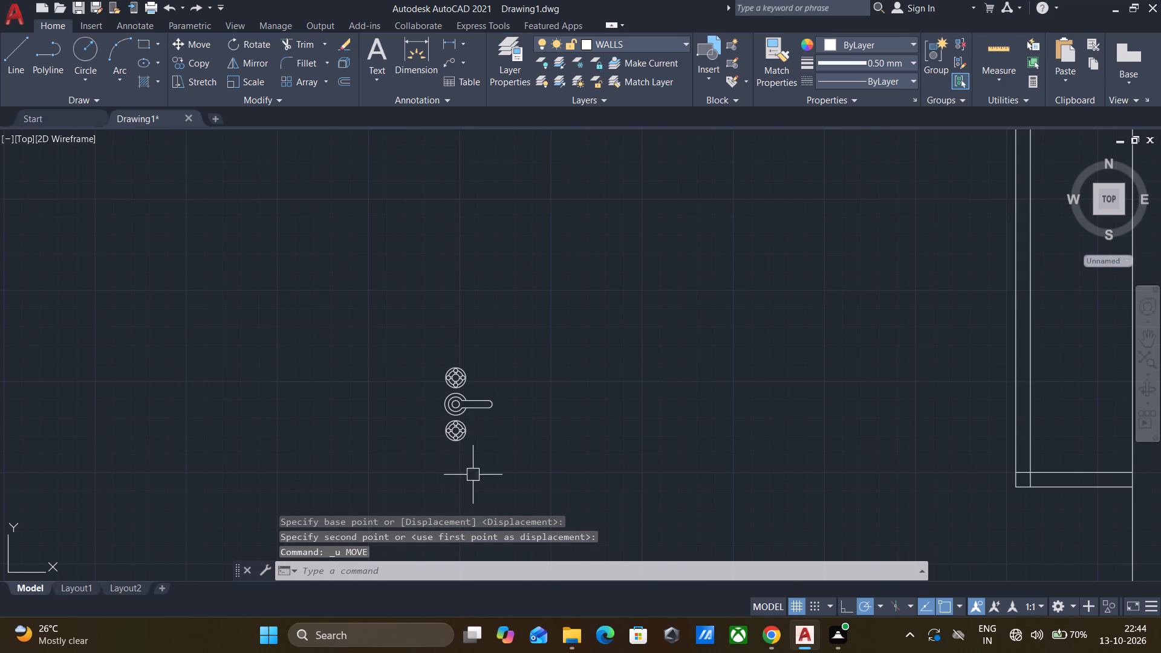
Move the faucet onto the kitchen counter just below the double-bowl sink, using its lower knob's left edge as base point.
left_click_drag(516, 461, 509, 455)
left_click(430, 359)
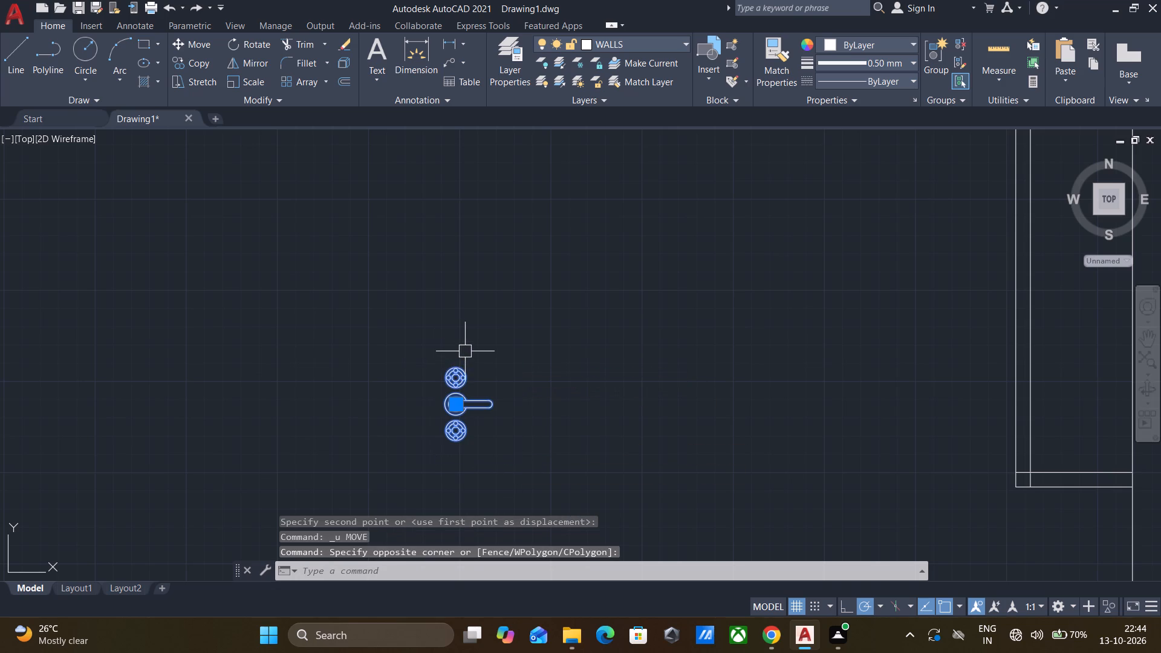
key("m")
key("Return")
scroll(447, 439, "up", 2)
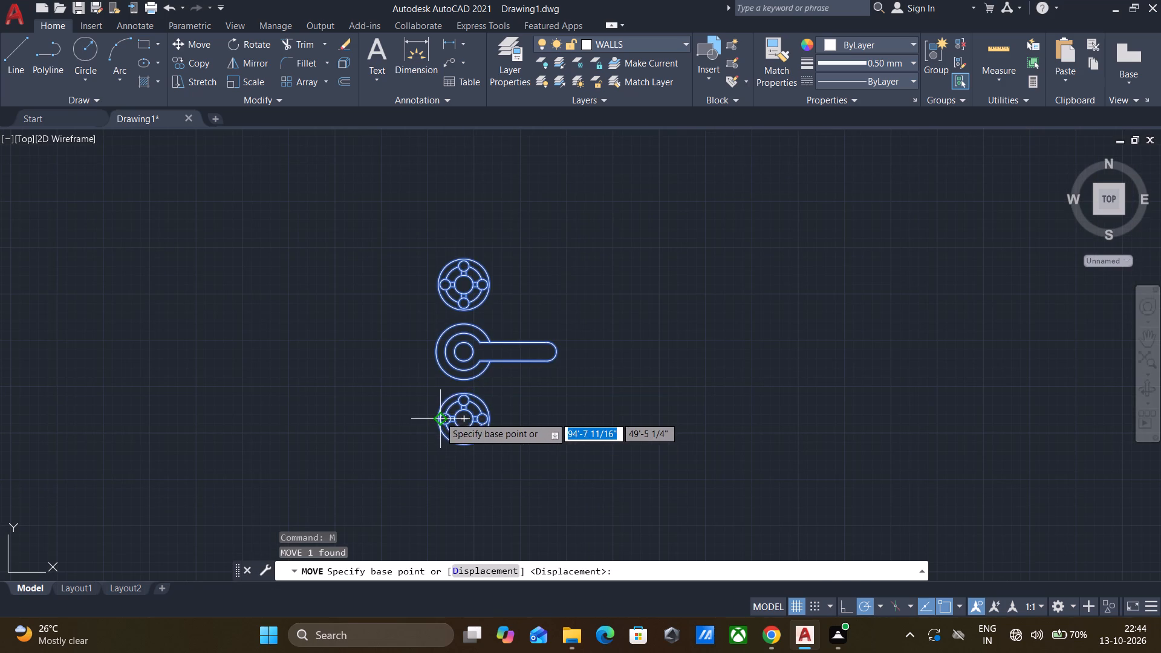
left_click(441, 417)
scroll(471, 413, "down", 1)
middle_click_drag(248, 397, 686, 388)
scroll(248, 397, "down", 1)
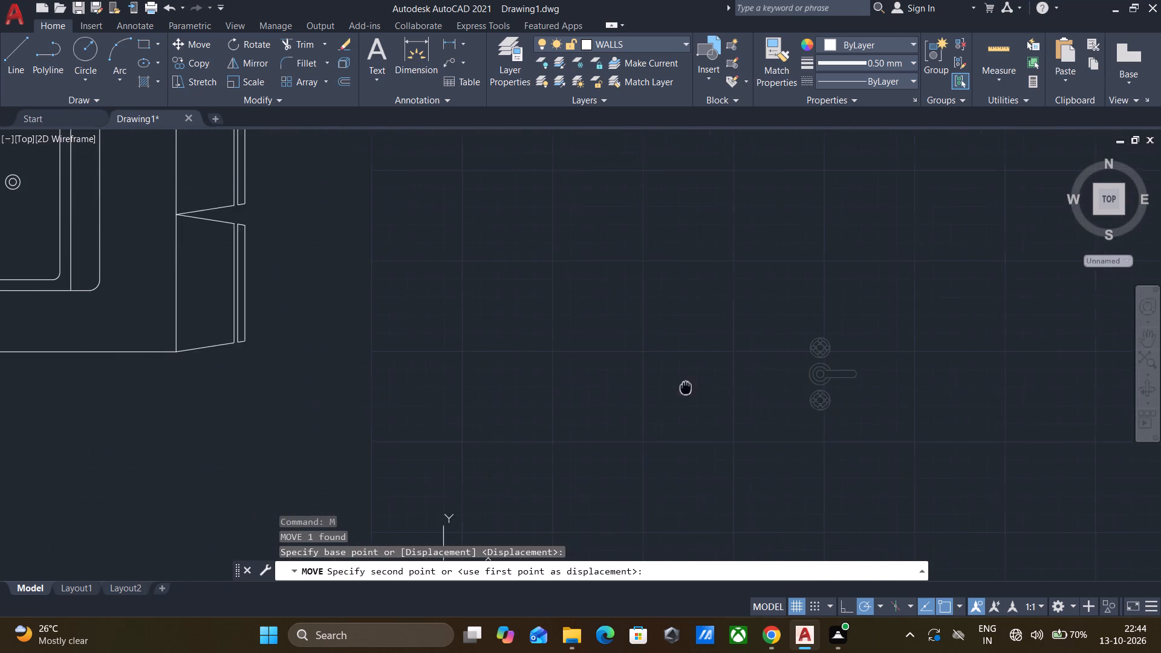
middle_click_drag(686, 388, 689, 388)
middle_click_drag(510, 401, 891, 458)
scroll(891, 458, "down", 2)
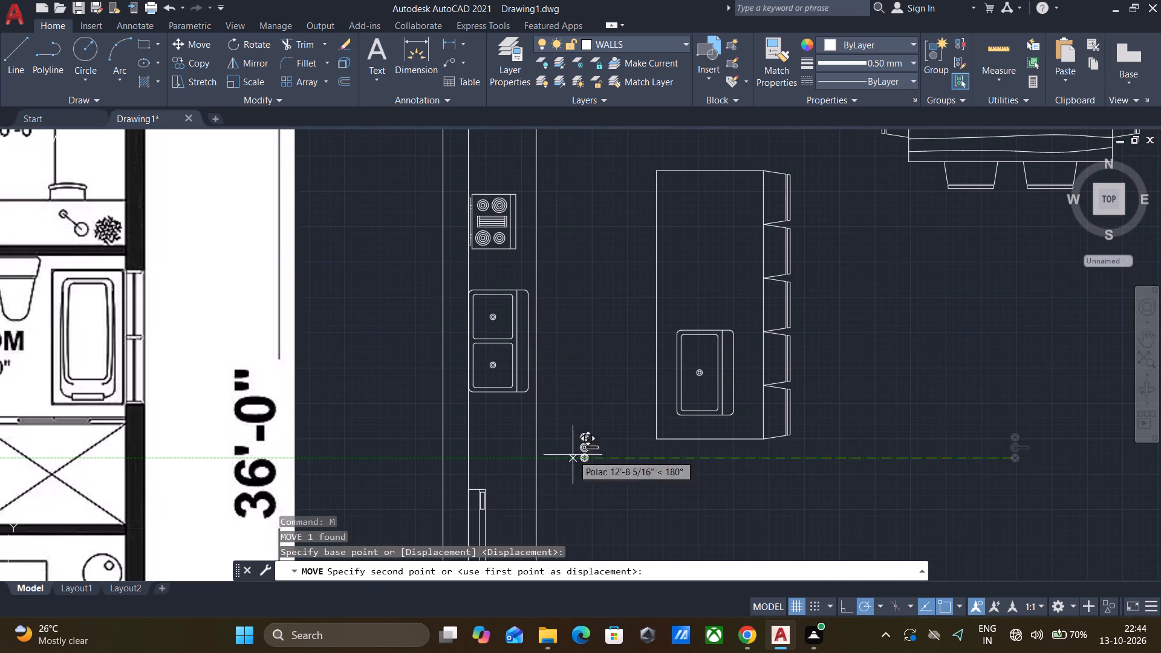
scroll(476, 437, "up", 2)
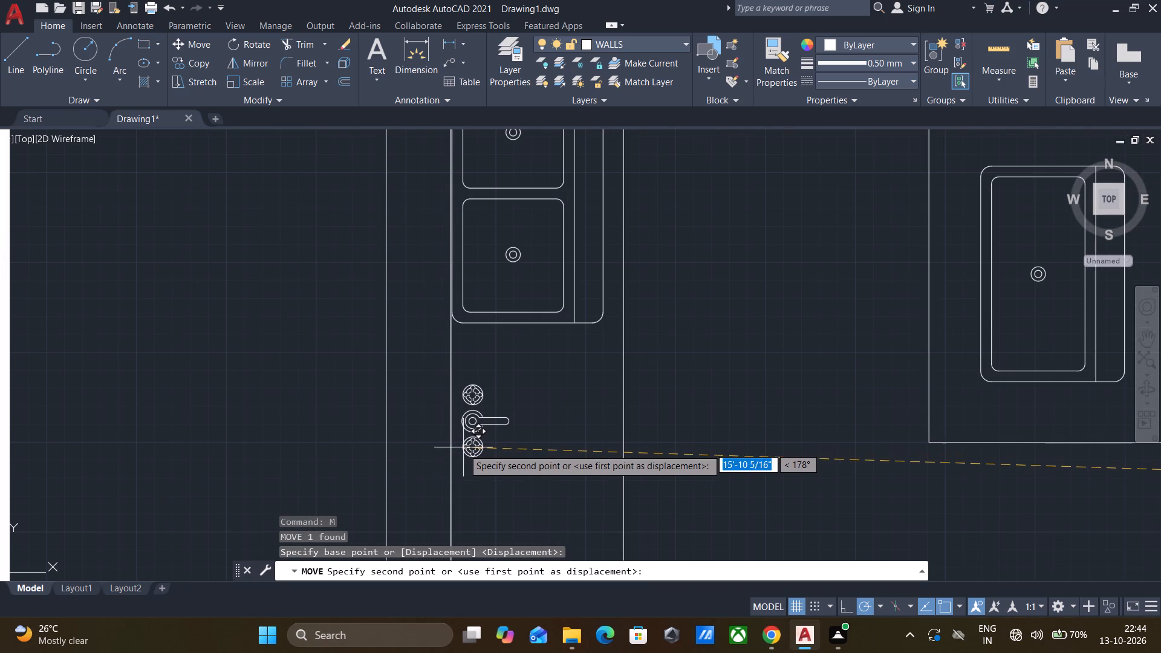
left_click(463, 464)
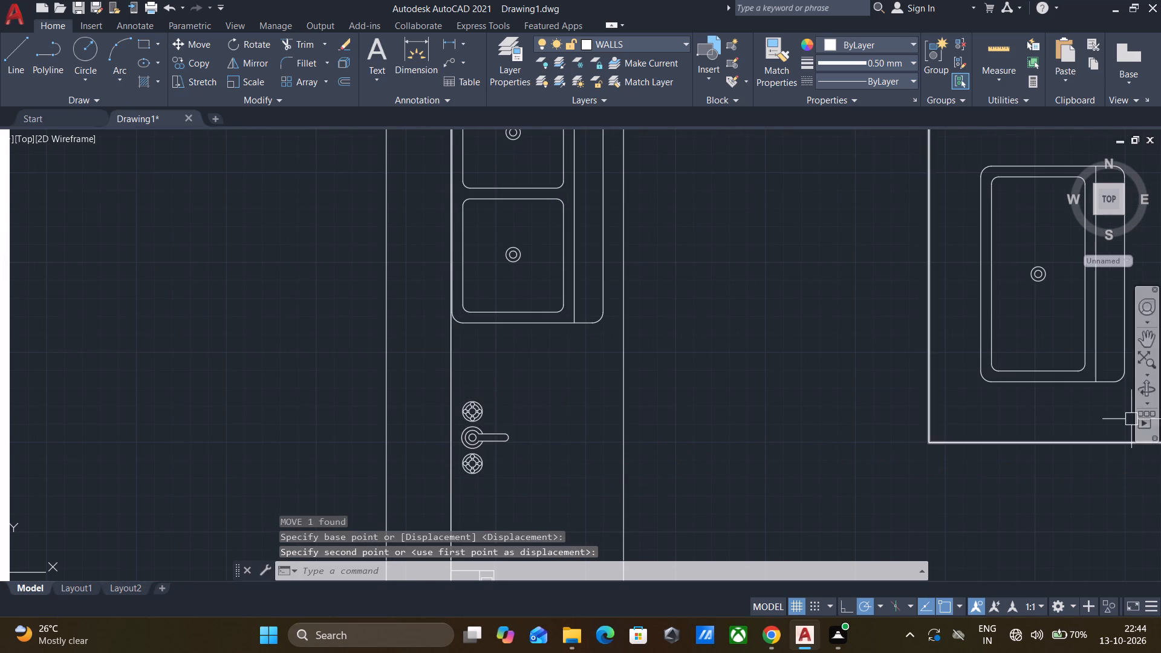
Draw a rectangle about 1'-7" tall around the faucet, starting on the kitchen wall's inner line.
scroll(1120, 419, "down", 1)
scroll(852, 412, "down", 2)
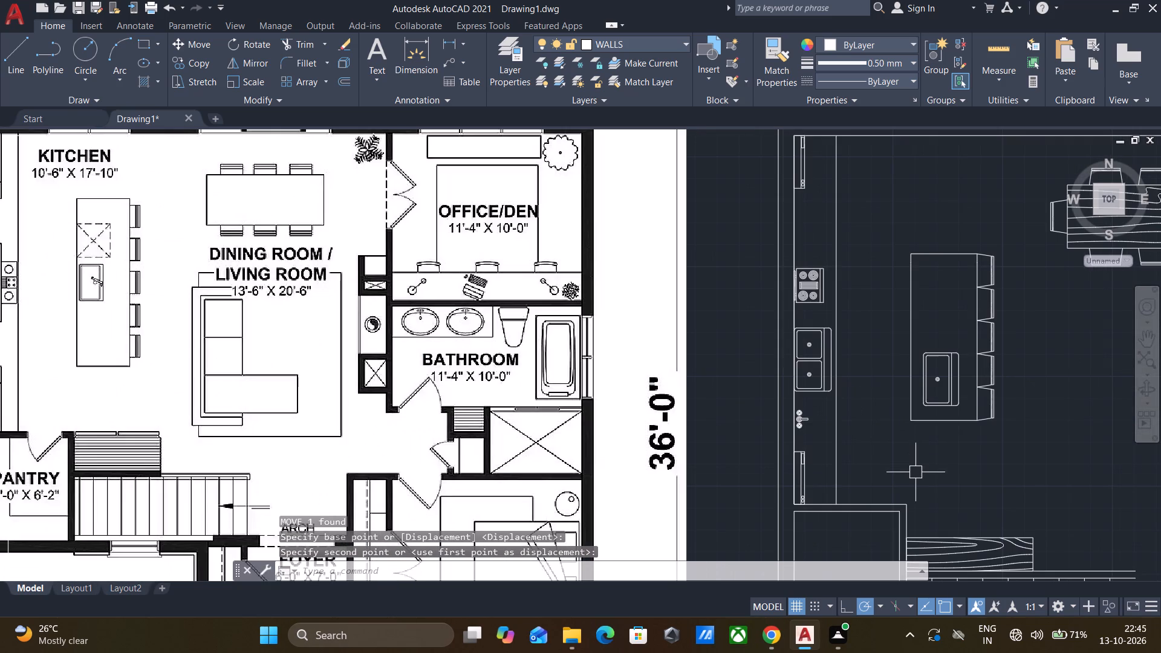
middle_click_drag(923, 473, 899, 463)
scroll(866, 452, "down", 1)
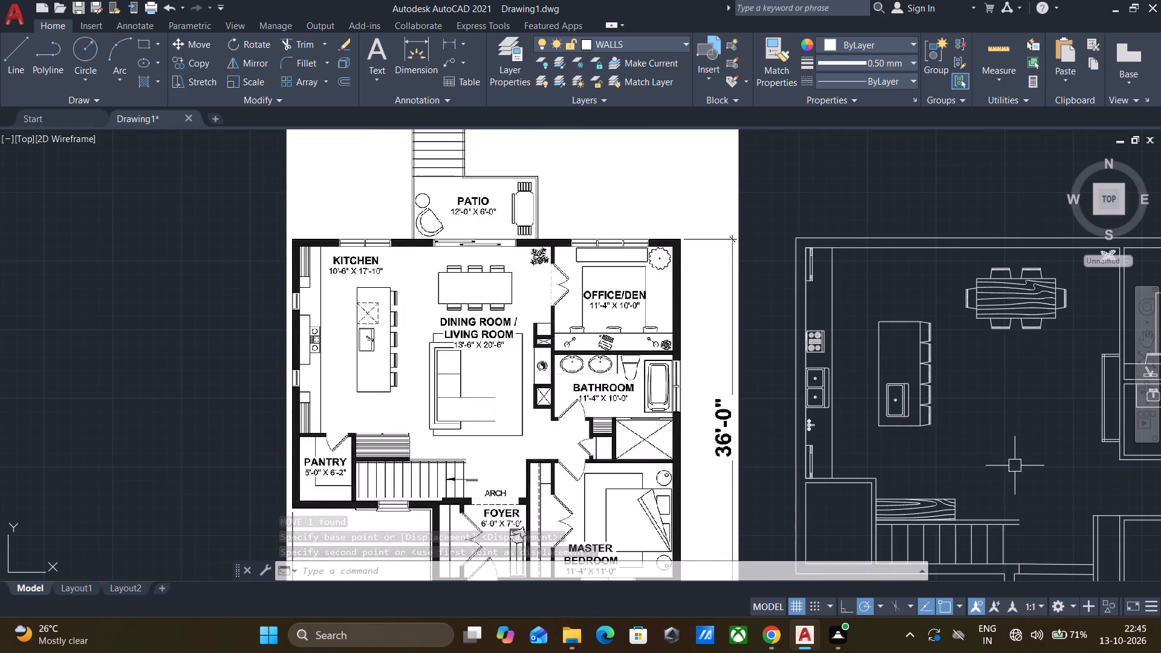
scroll(870, 438, "up", 3)
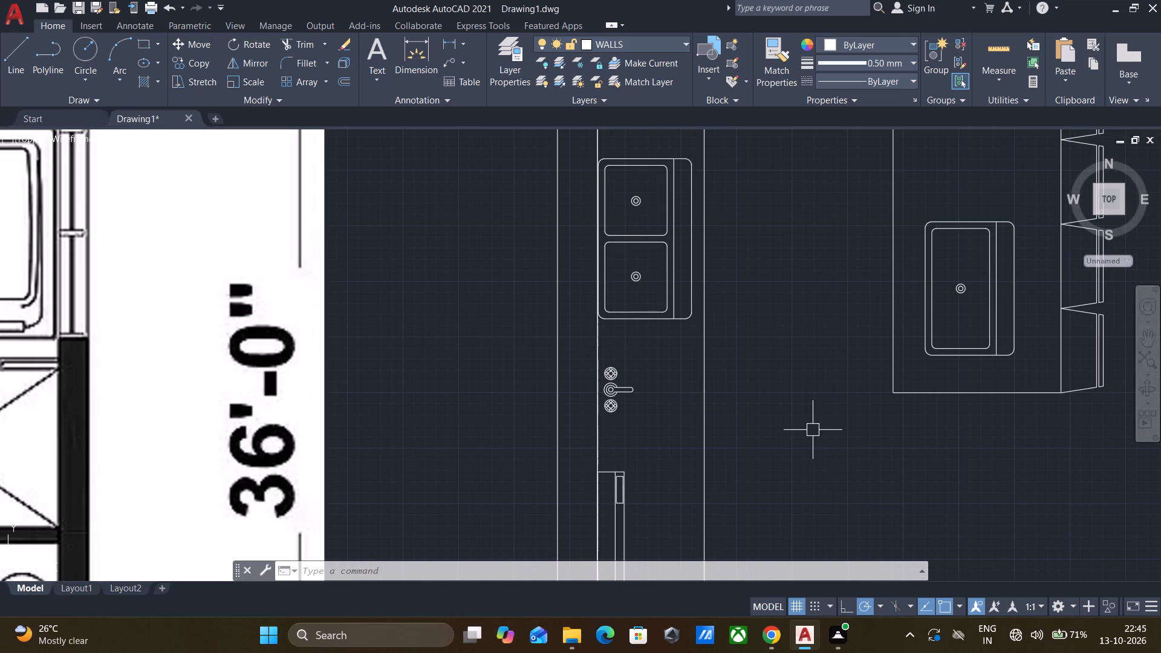
key("r")
key("e")
key("c")
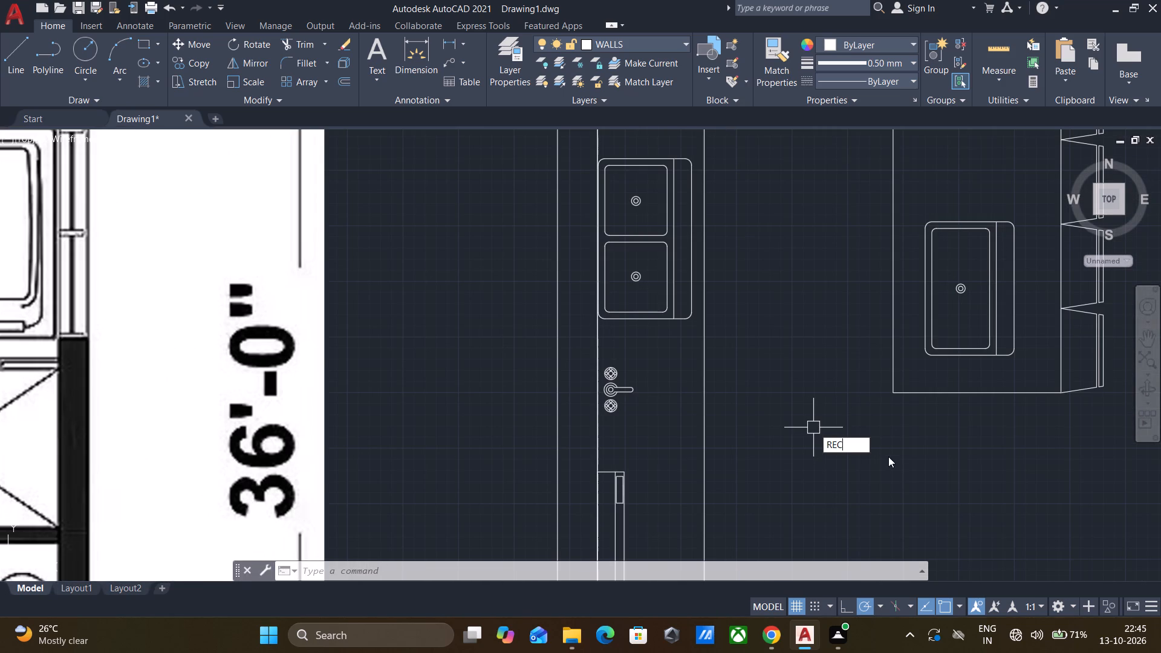
left_click(889, 464)
left_click(599, 357)
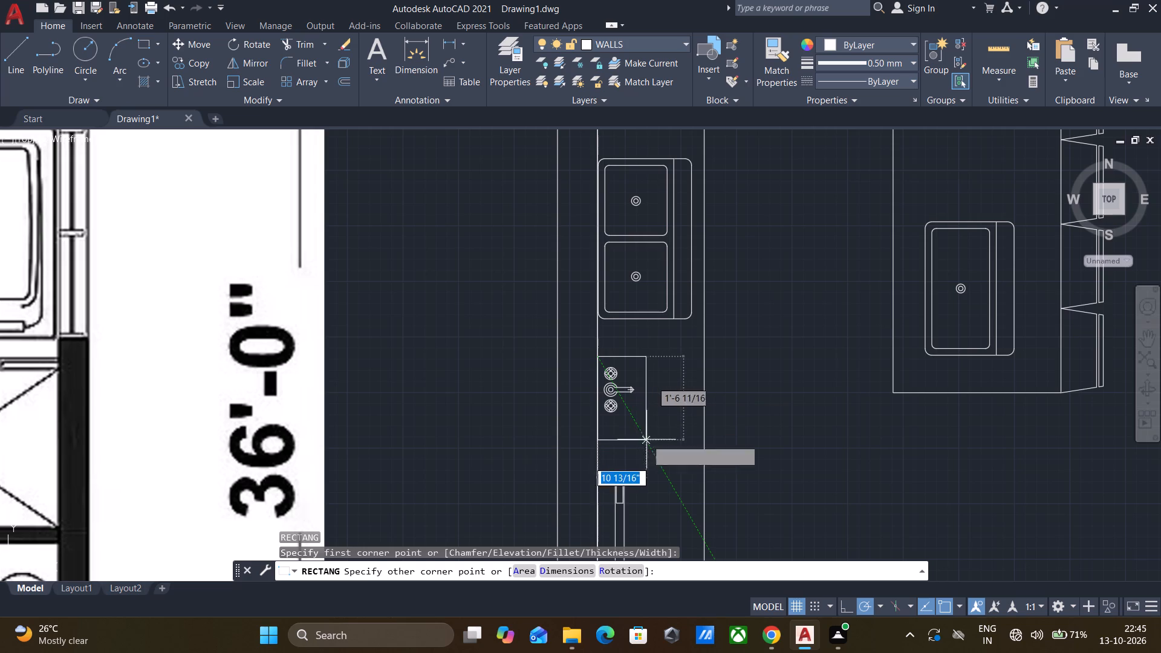
left_click(674, 441)
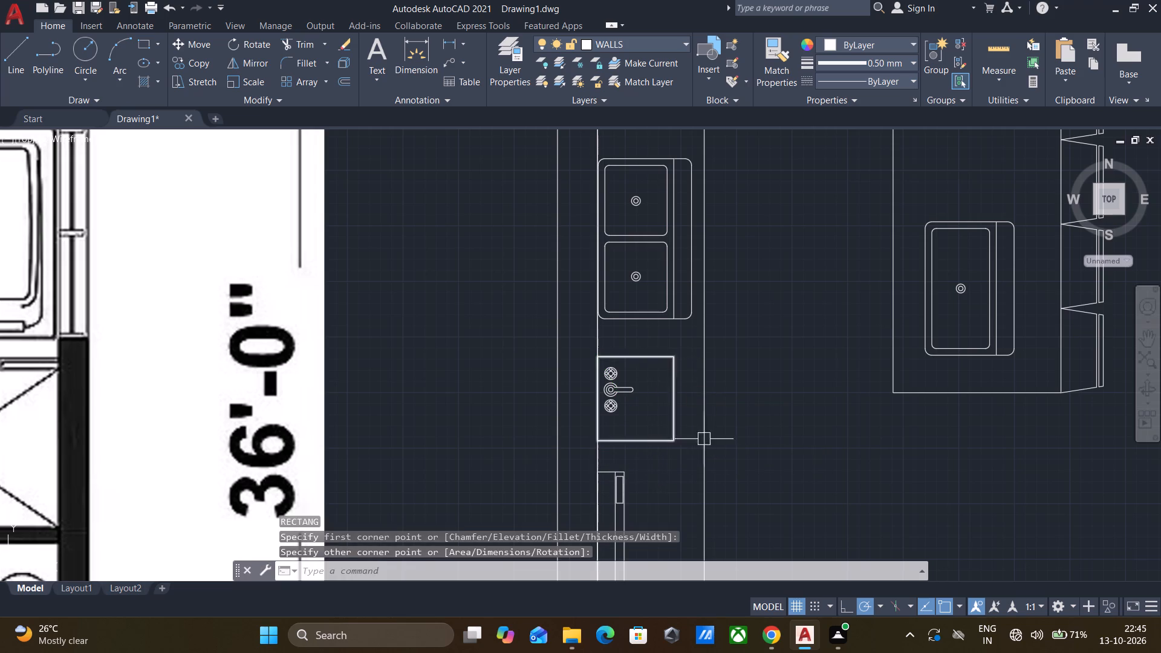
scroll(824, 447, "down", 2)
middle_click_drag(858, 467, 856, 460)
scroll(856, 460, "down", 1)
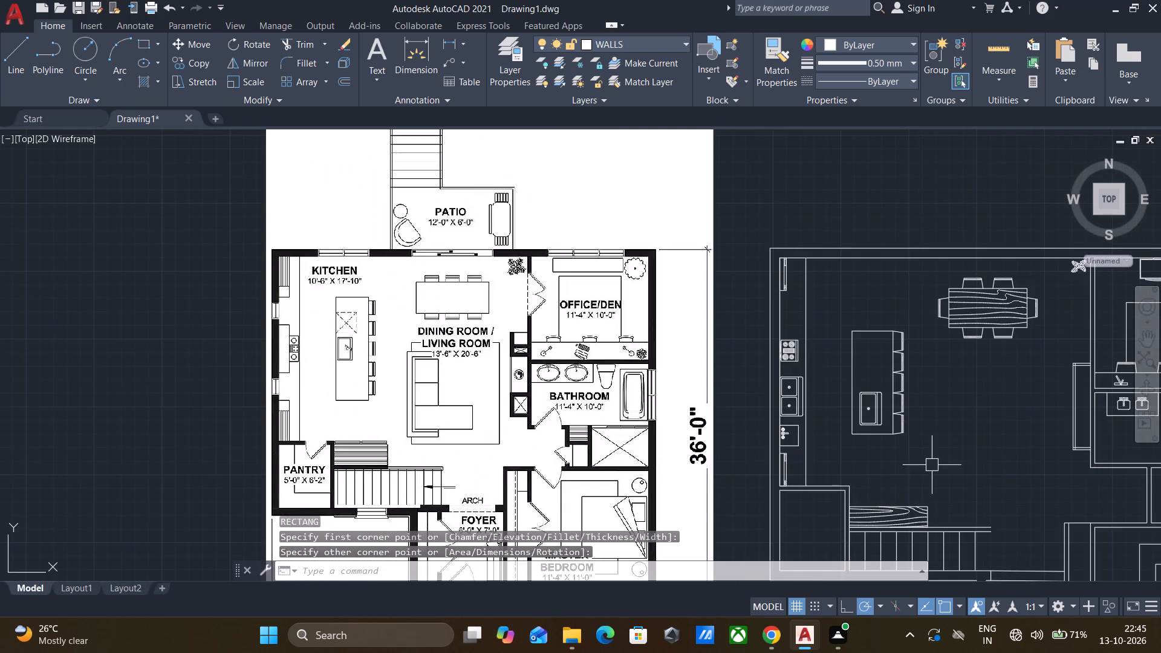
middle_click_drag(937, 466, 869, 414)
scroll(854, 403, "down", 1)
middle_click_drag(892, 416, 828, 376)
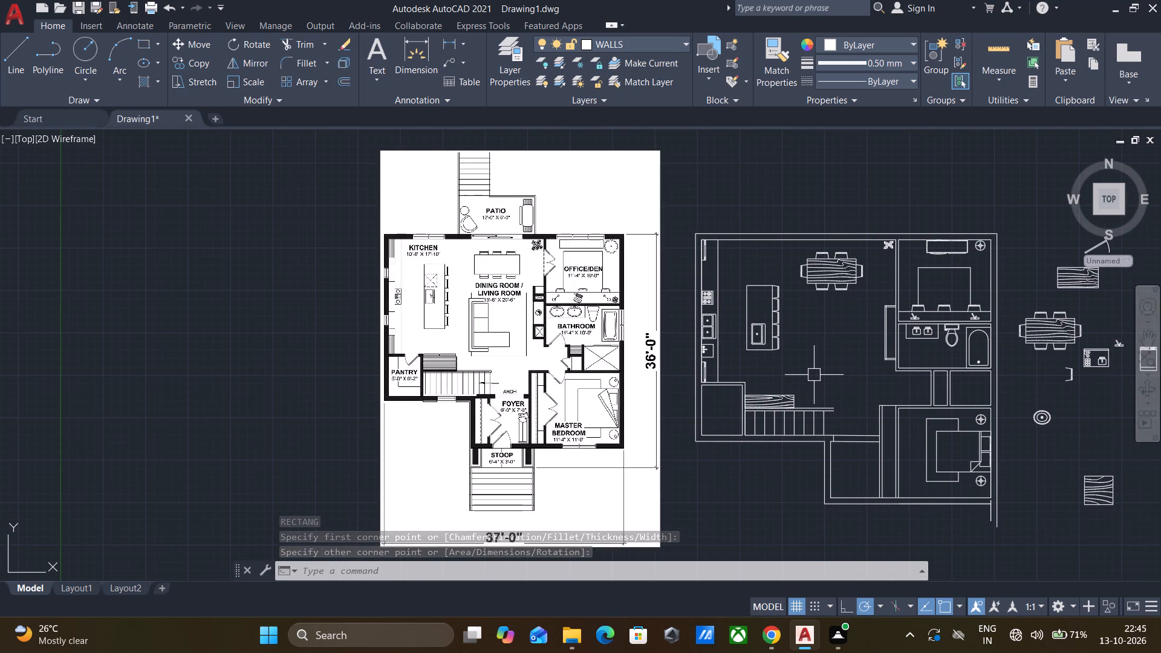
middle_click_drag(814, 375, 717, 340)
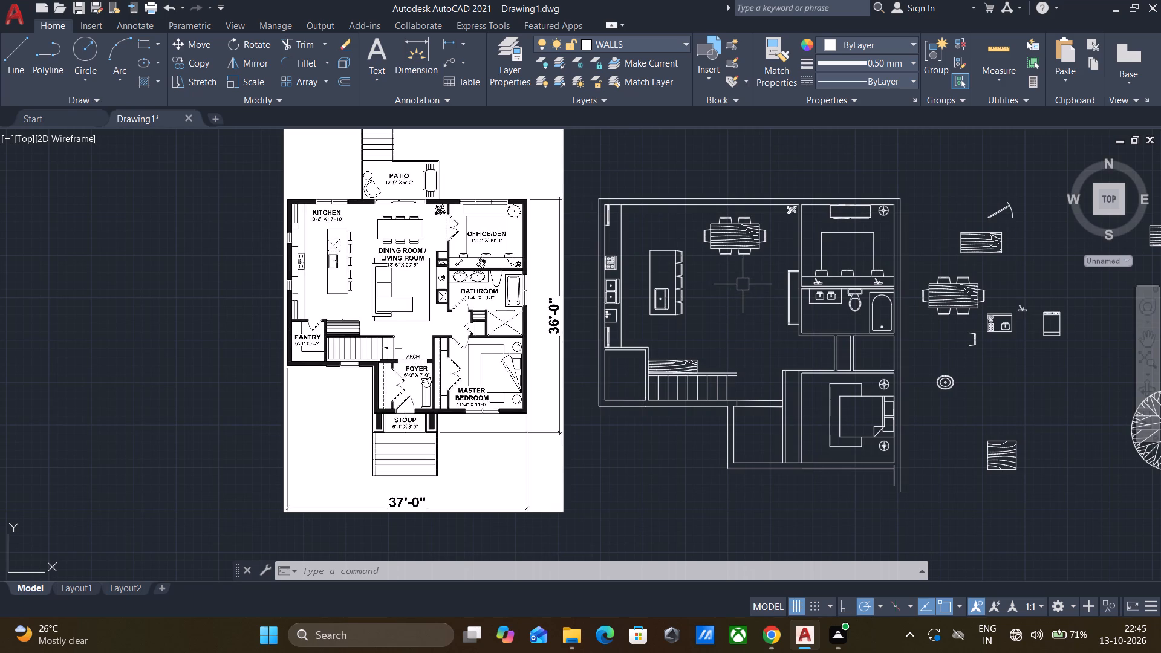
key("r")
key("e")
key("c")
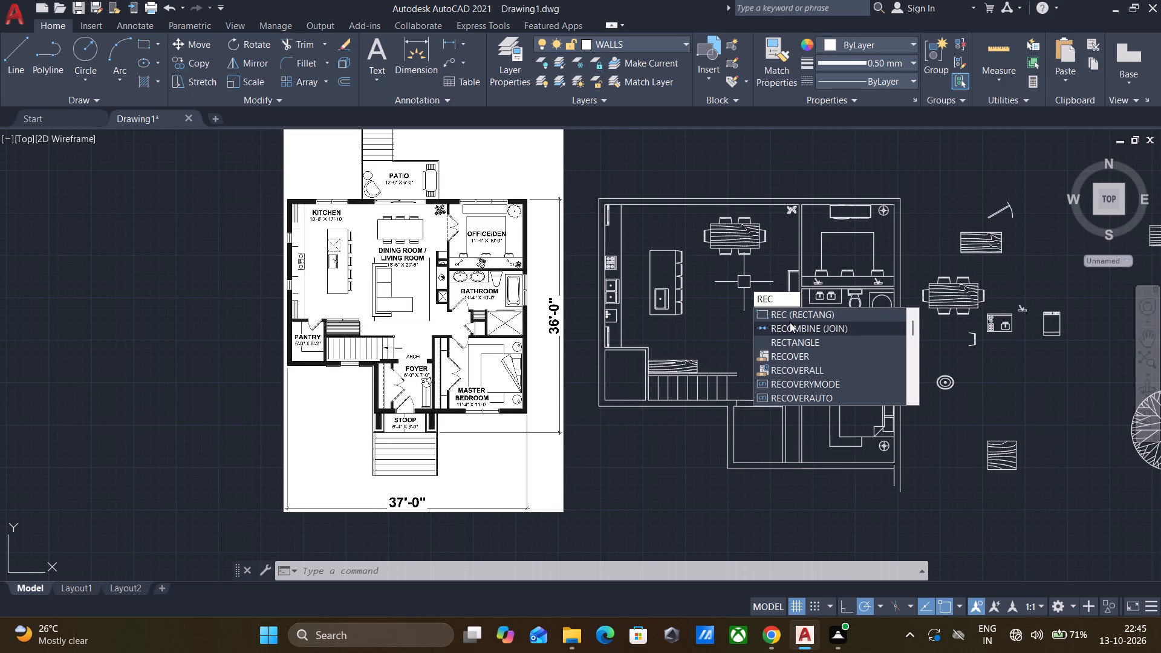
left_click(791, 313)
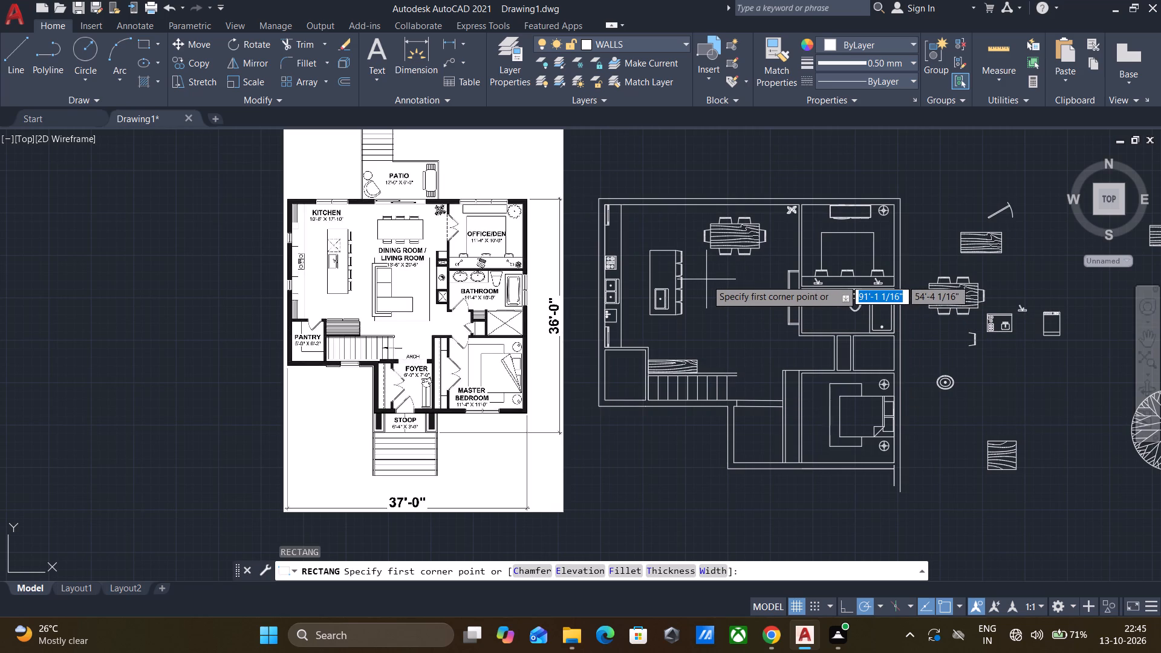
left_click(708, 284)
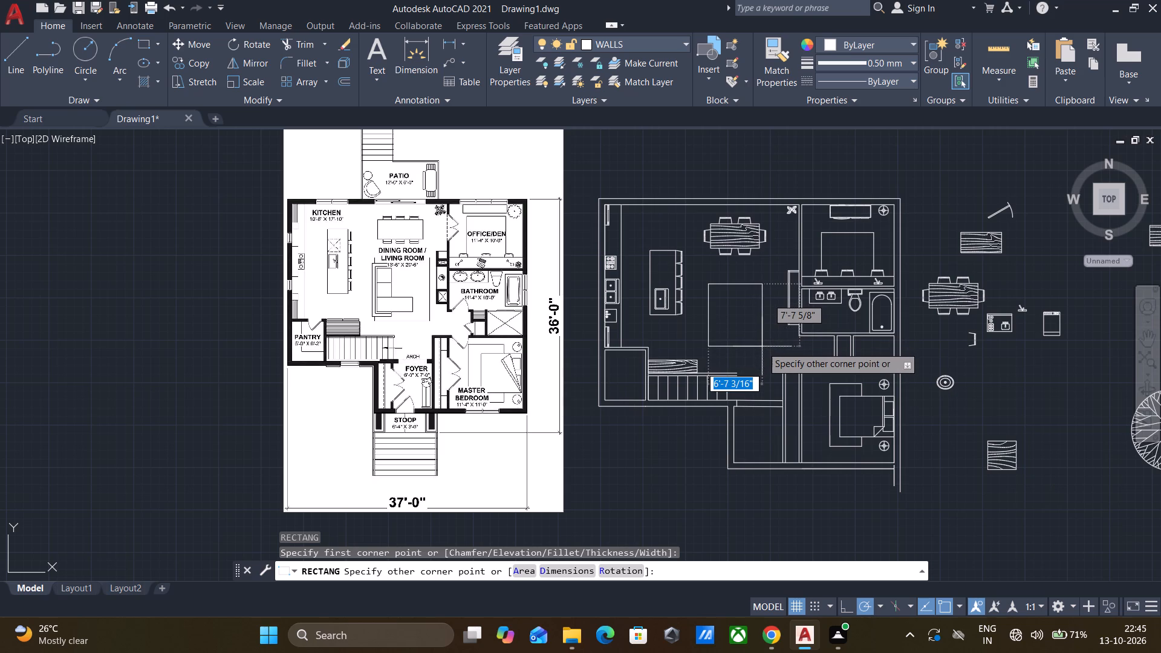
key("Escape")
Draw a rug rectangle about 7'-11" wide by 9'-8" tall in the living room, below the dining table.
key("space")
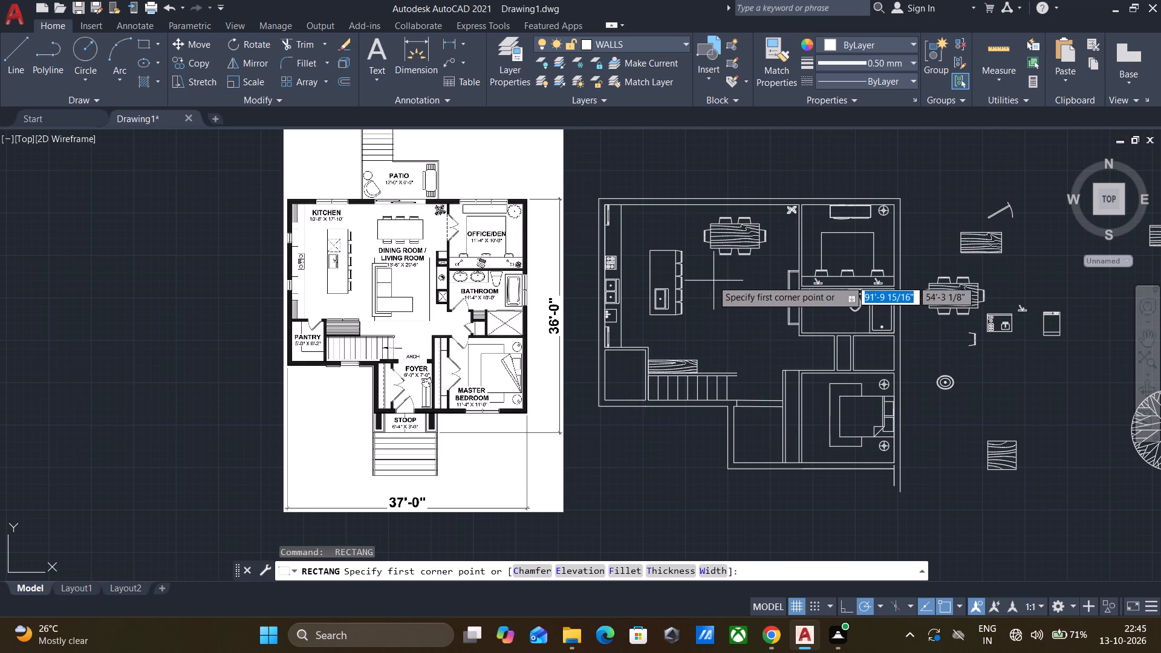
left_click(706, 266)
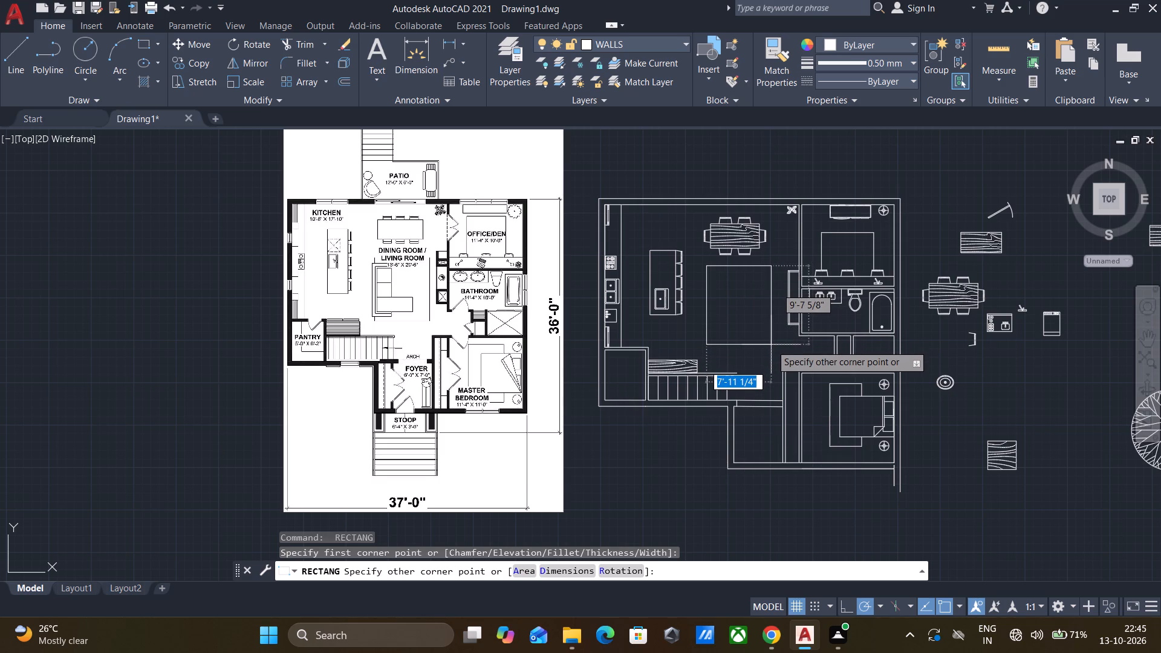
left_click(771, 345)
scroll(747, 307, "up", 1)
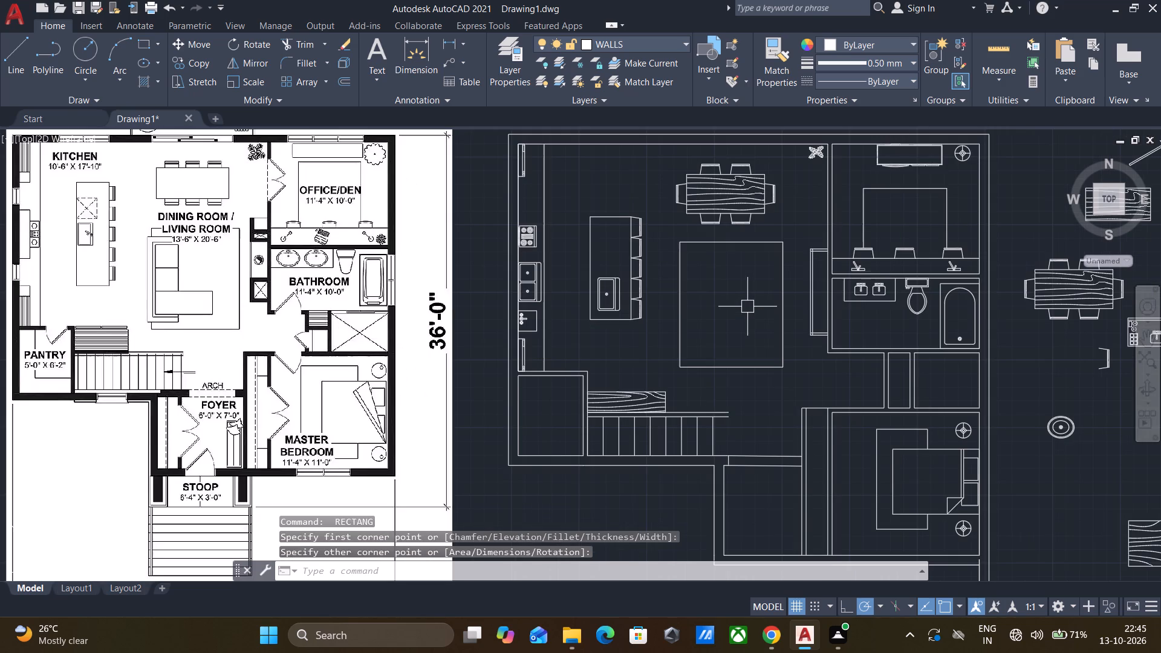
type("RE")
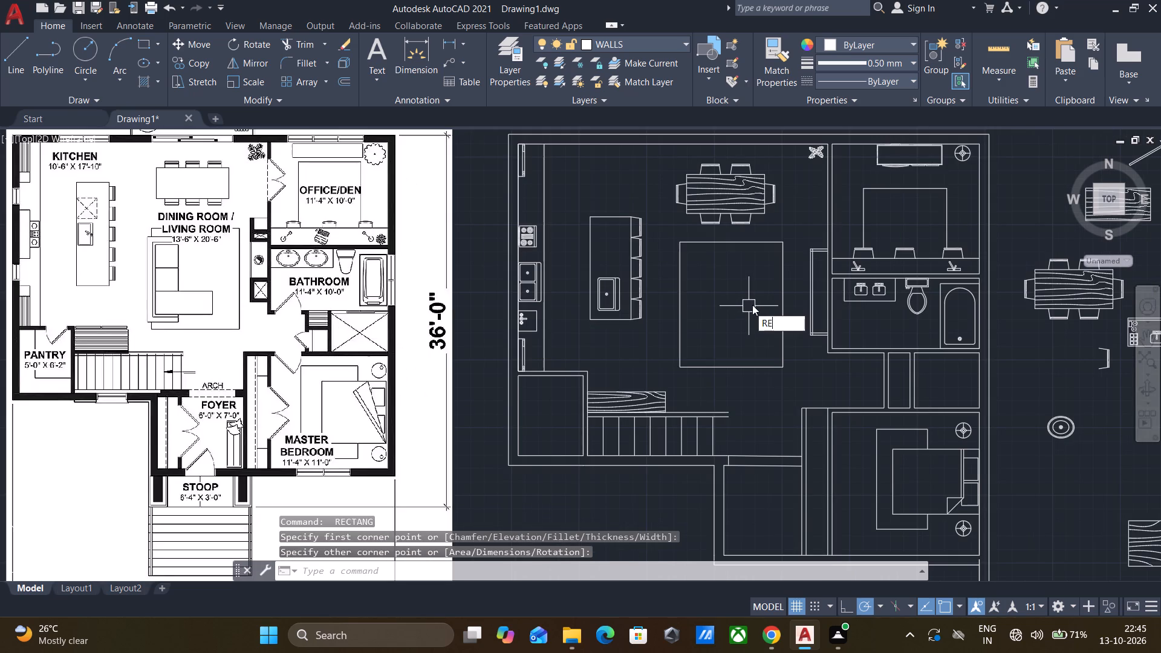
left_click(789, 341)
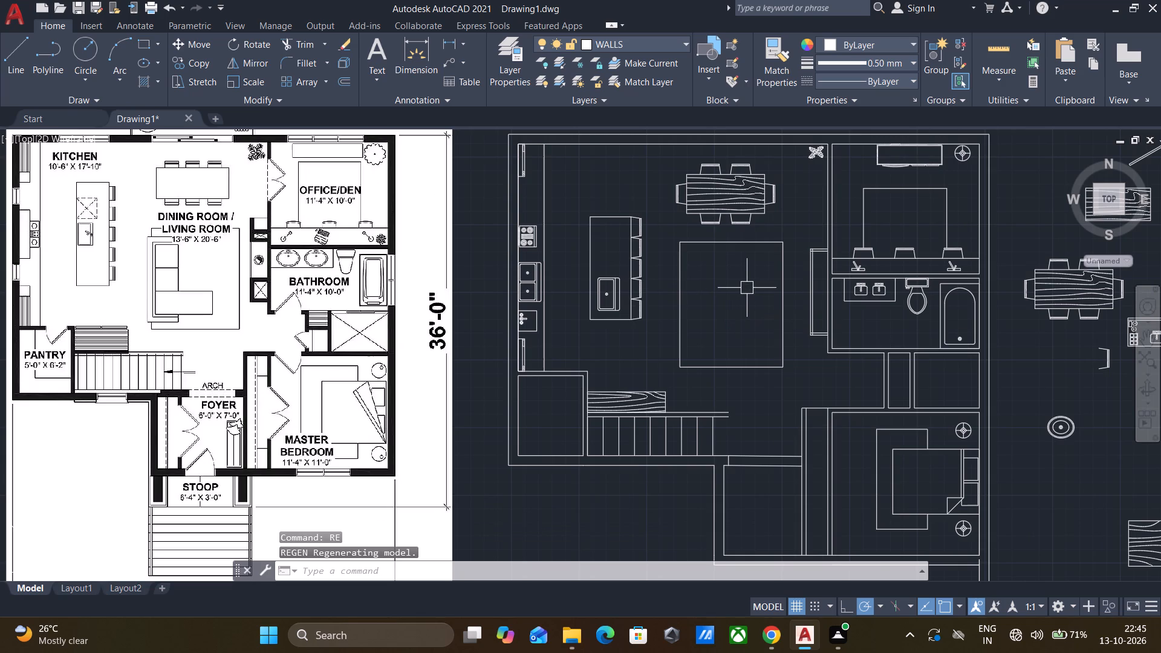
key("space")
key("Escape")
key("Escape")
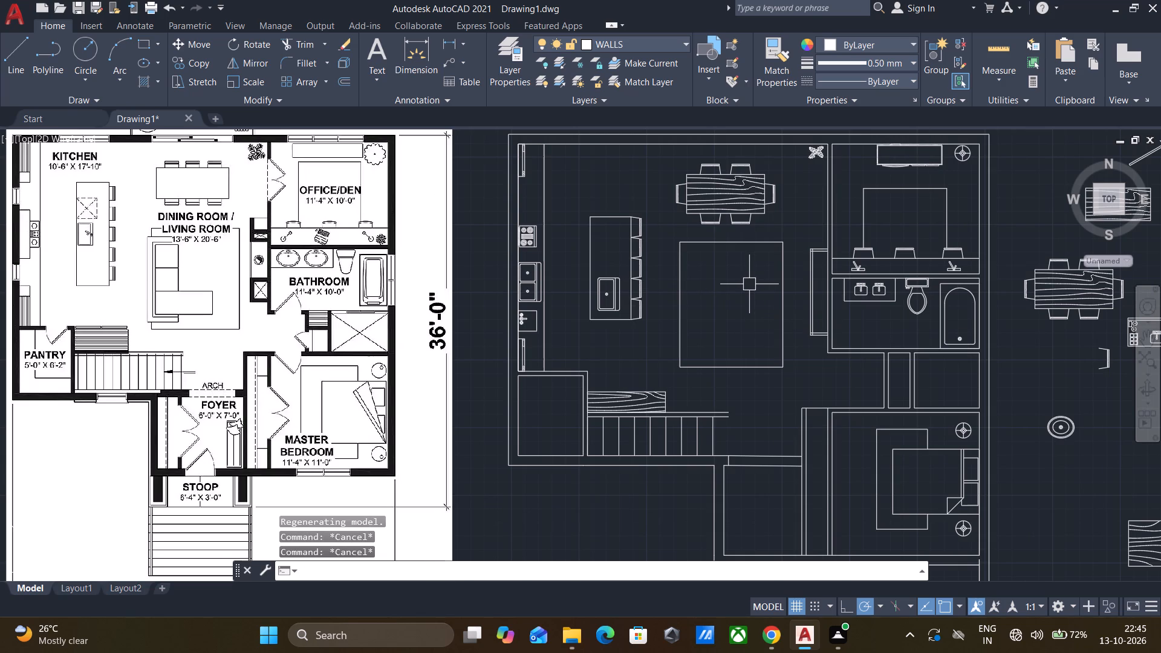
Draw a sofa rectangle about 2' wide by 6'-9" tall inside the living room rug, near its left edge.
key("r")
key("e")
left_click(786, 323)
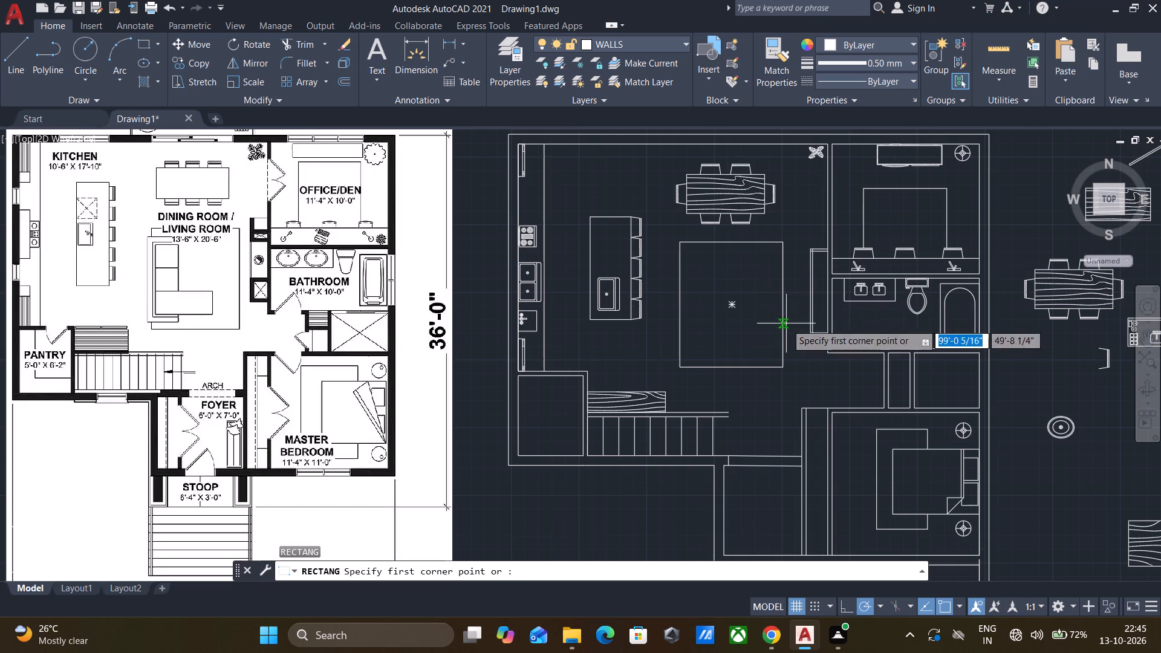
left_click(691, 258)
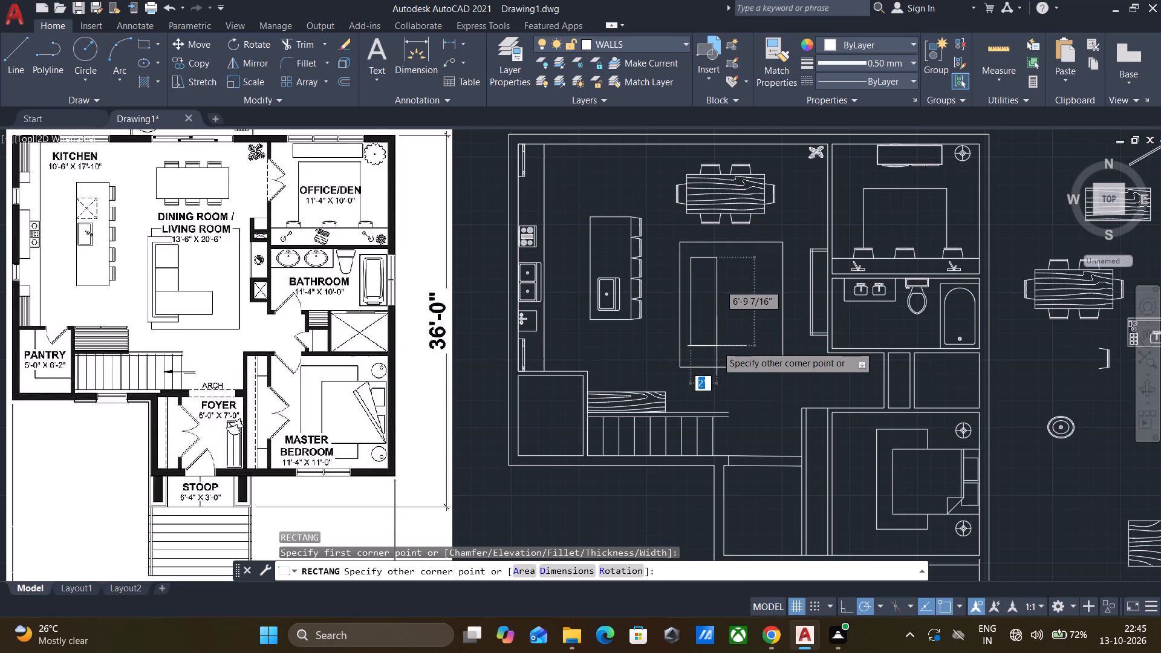
left_click(717, 346)
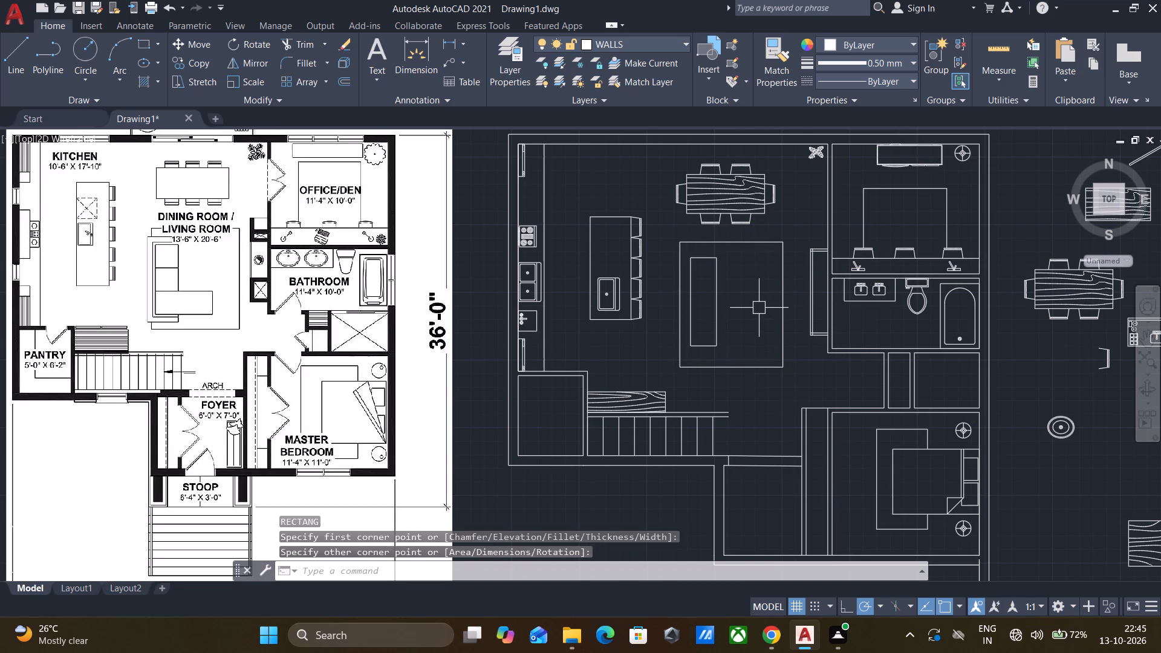
Draw a second sofa rectangle about 4'-3" wide across the tall rectangle's lower end, with bottom edges aligned, forming an L.
key("space")
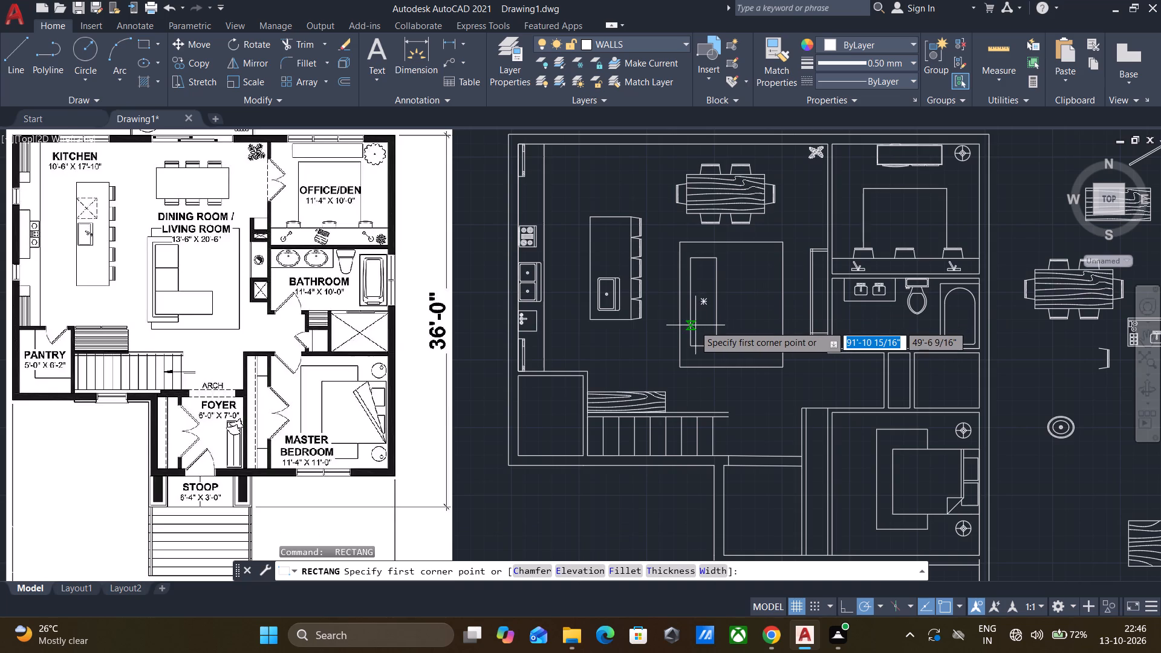
left_click(690, 319)
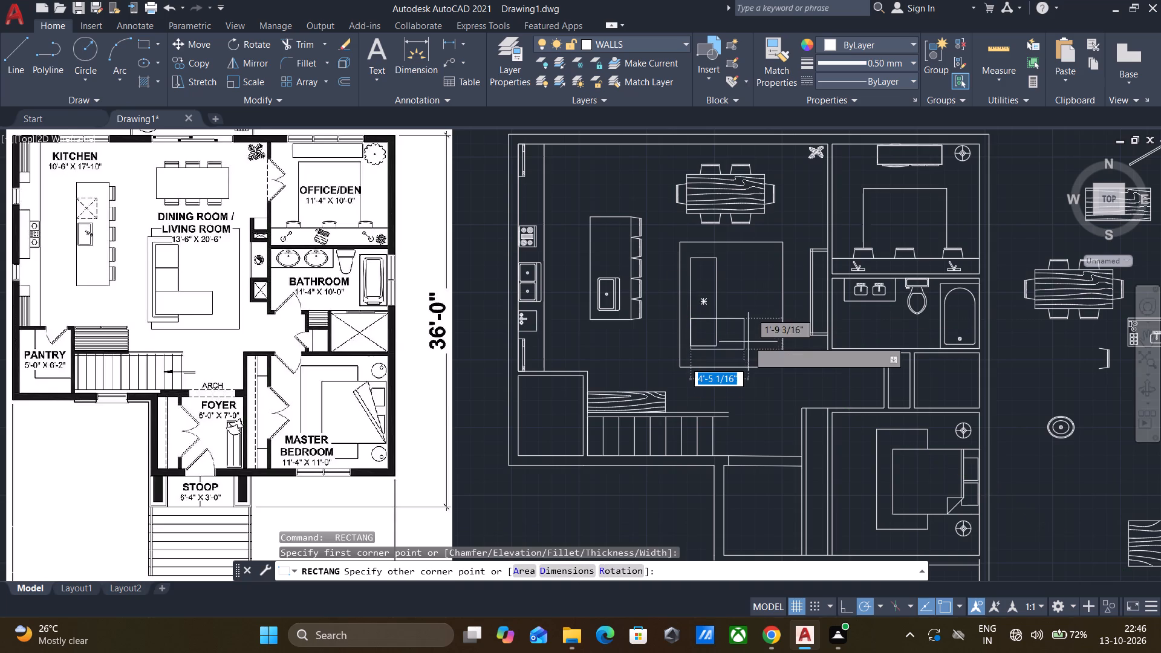
scroll(749, 342, "up", 3)
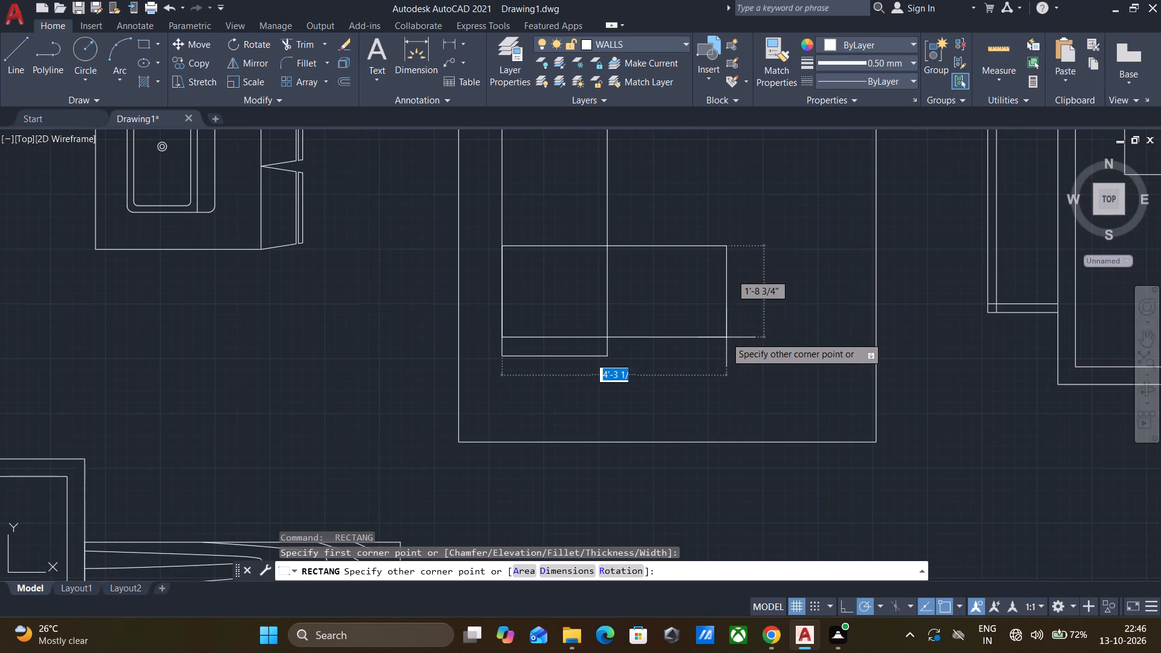
left_click(726, 356)
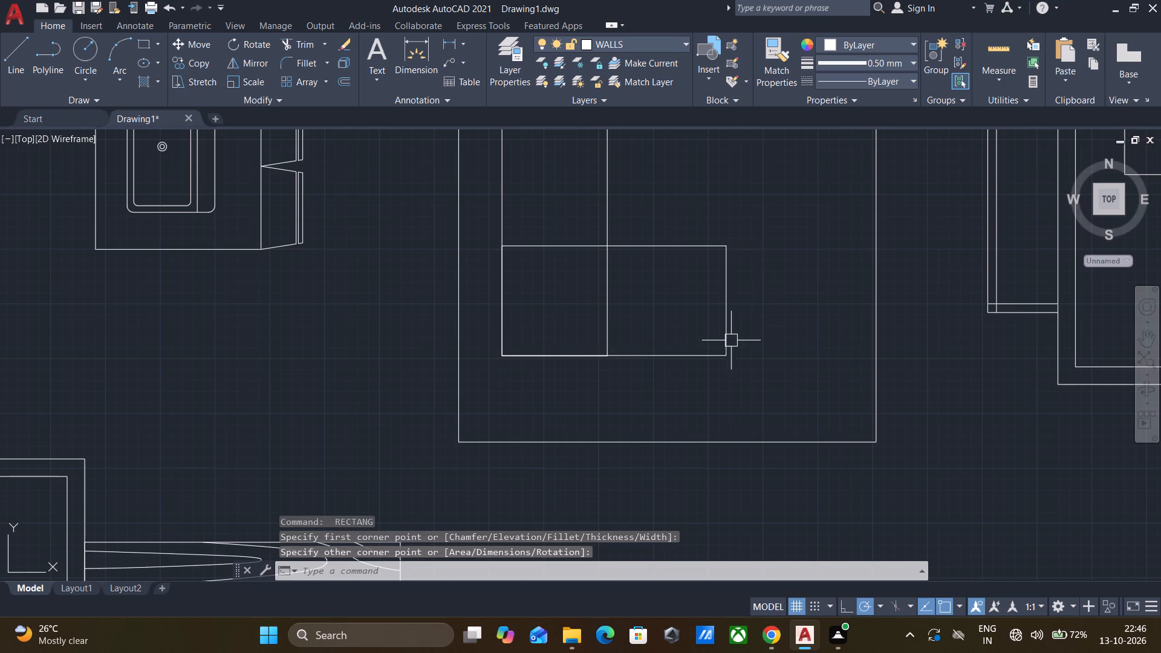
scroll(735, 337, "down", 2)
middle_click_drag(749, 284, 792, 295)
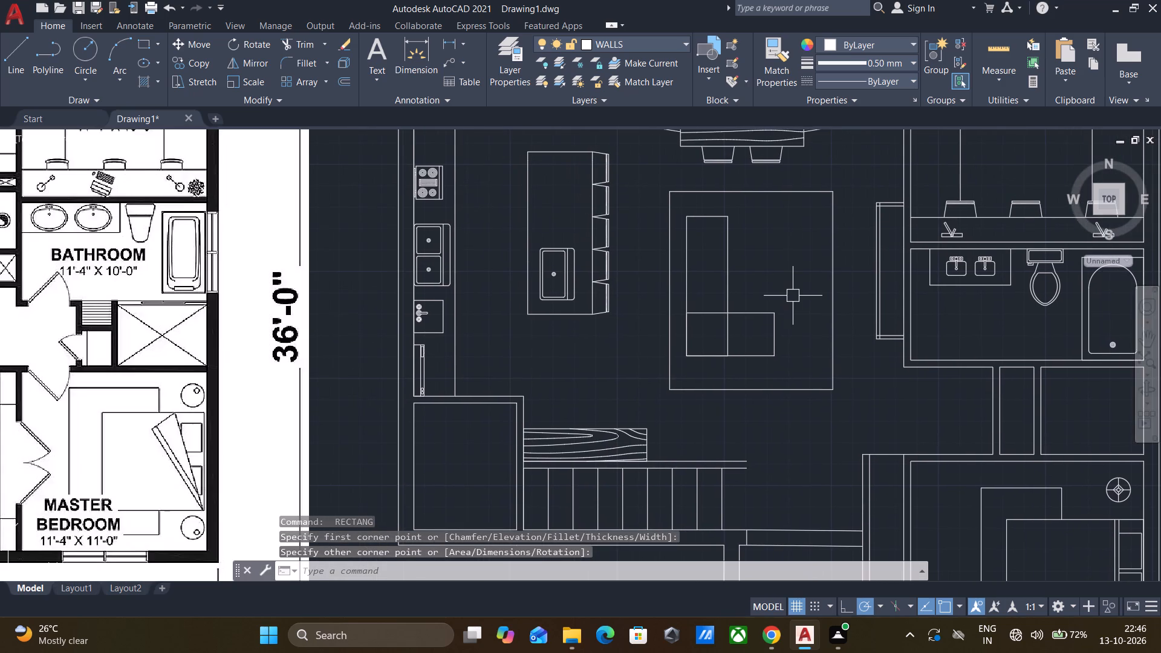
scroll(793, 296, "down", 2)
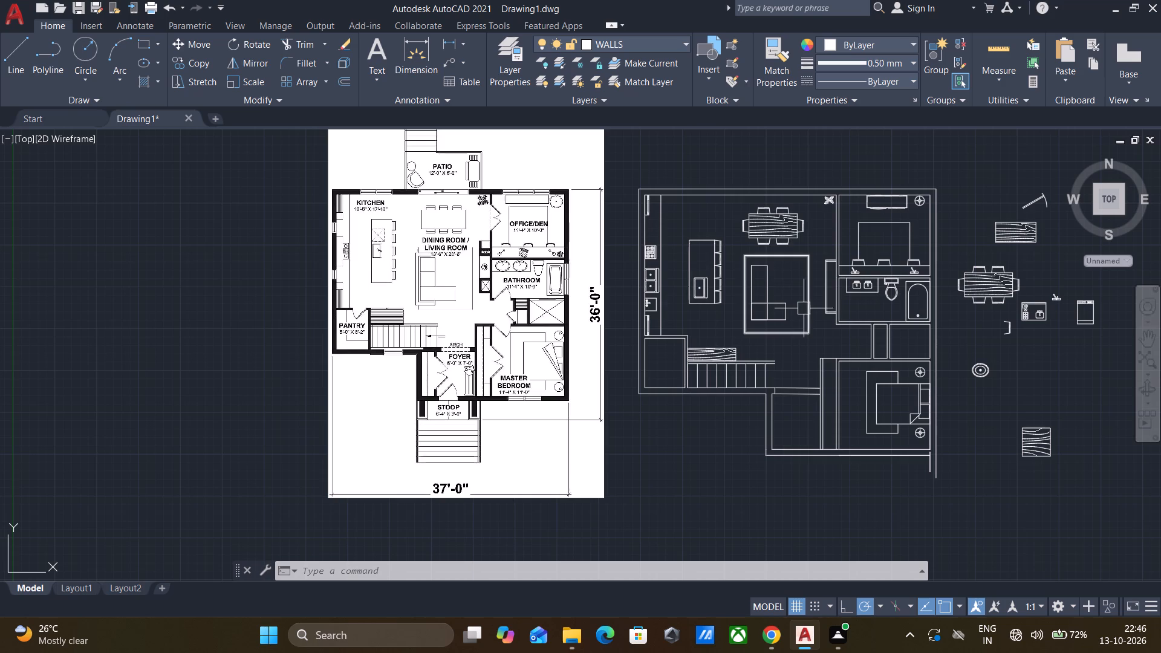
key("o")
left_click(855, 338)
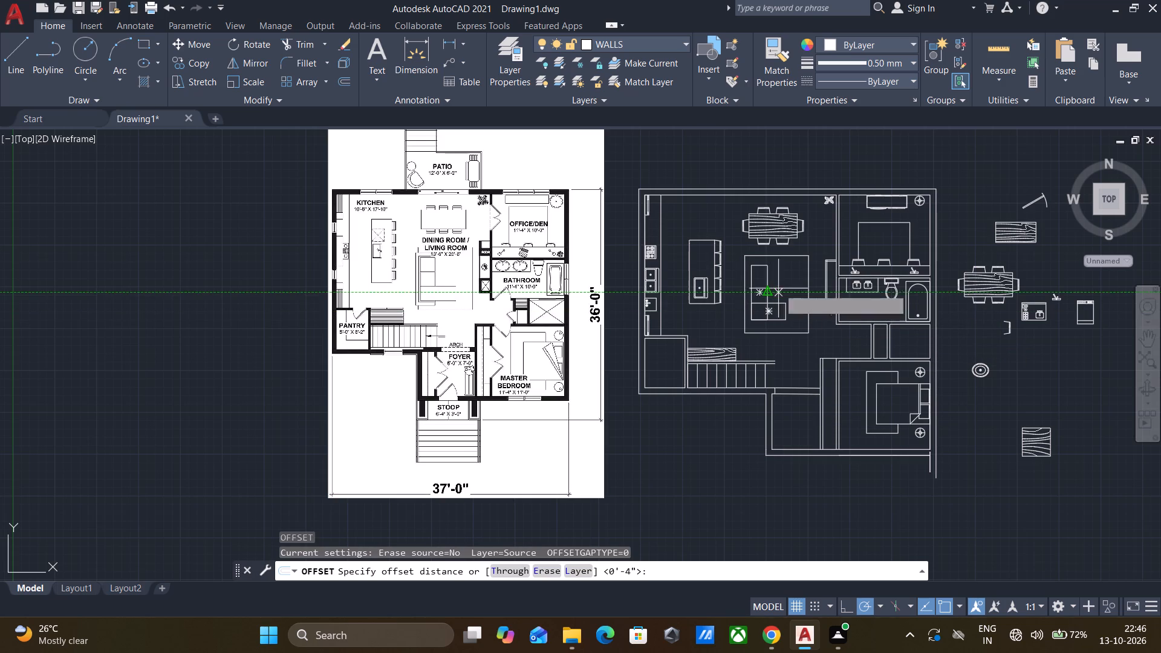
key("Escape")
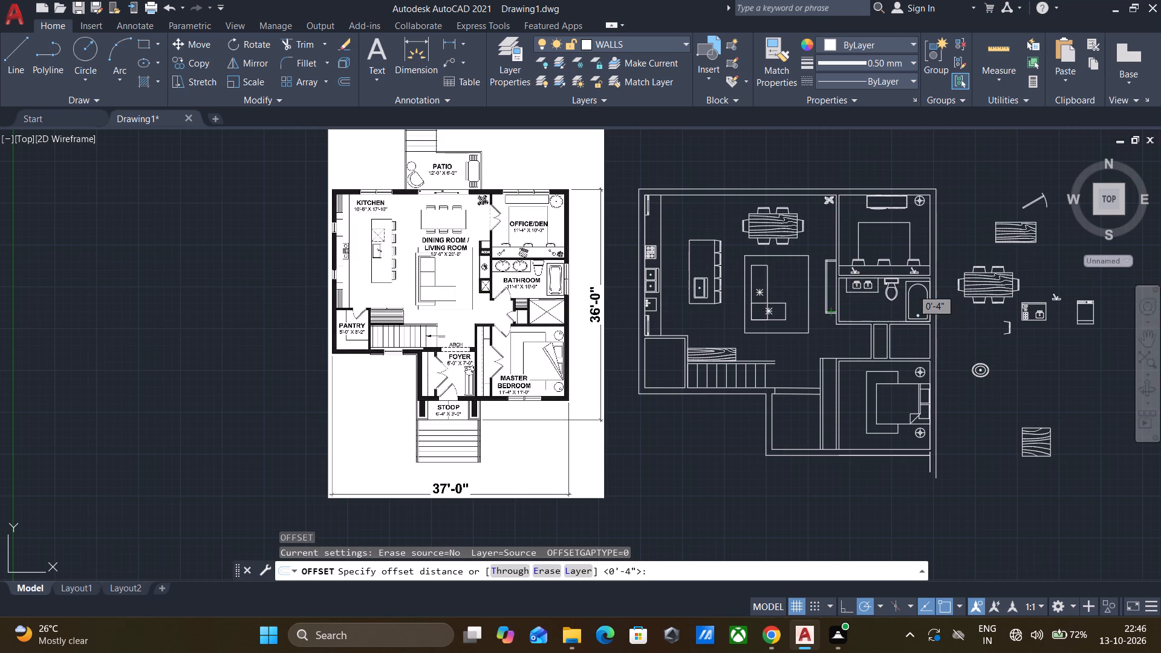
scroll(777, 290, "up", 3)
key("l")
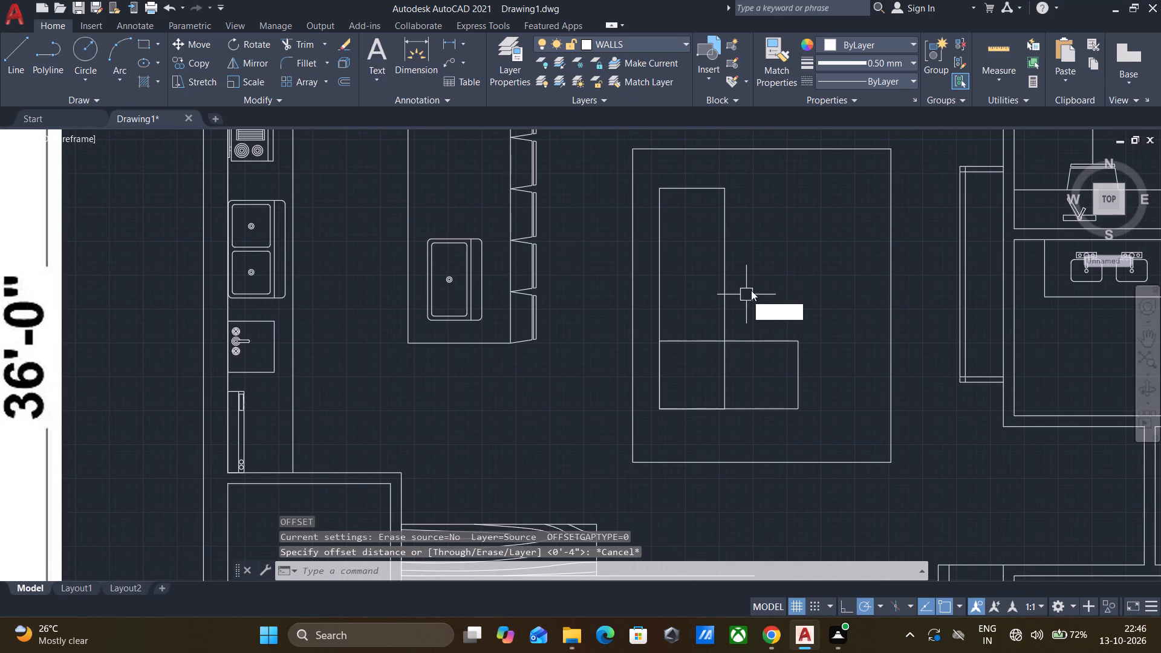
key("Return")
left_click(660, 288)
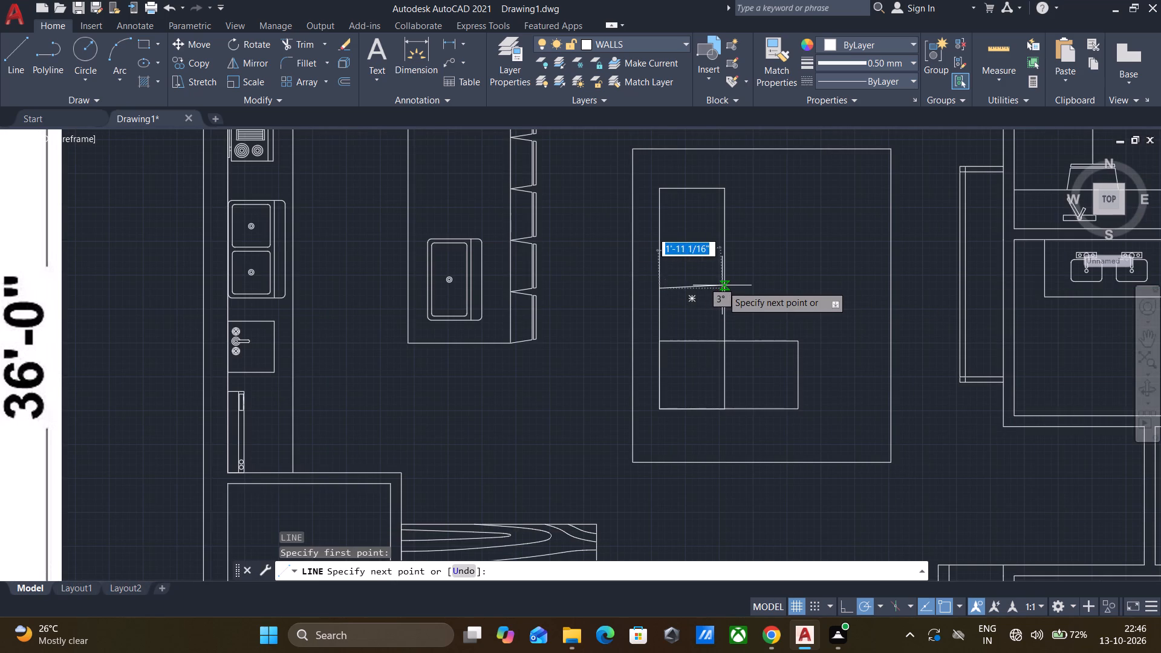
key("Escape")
Draw a horizontal cushion line about 2'-5" long across the tall sofa rectangle, about a third of the way down from its top.
key("space")
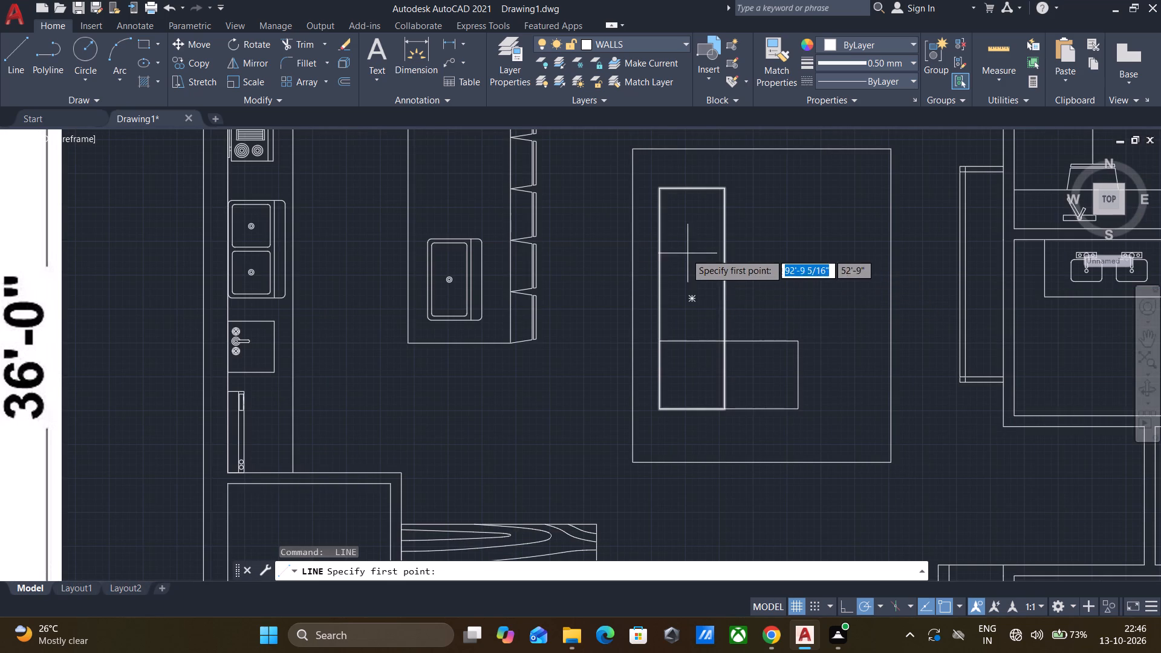
left_click(660, 260)
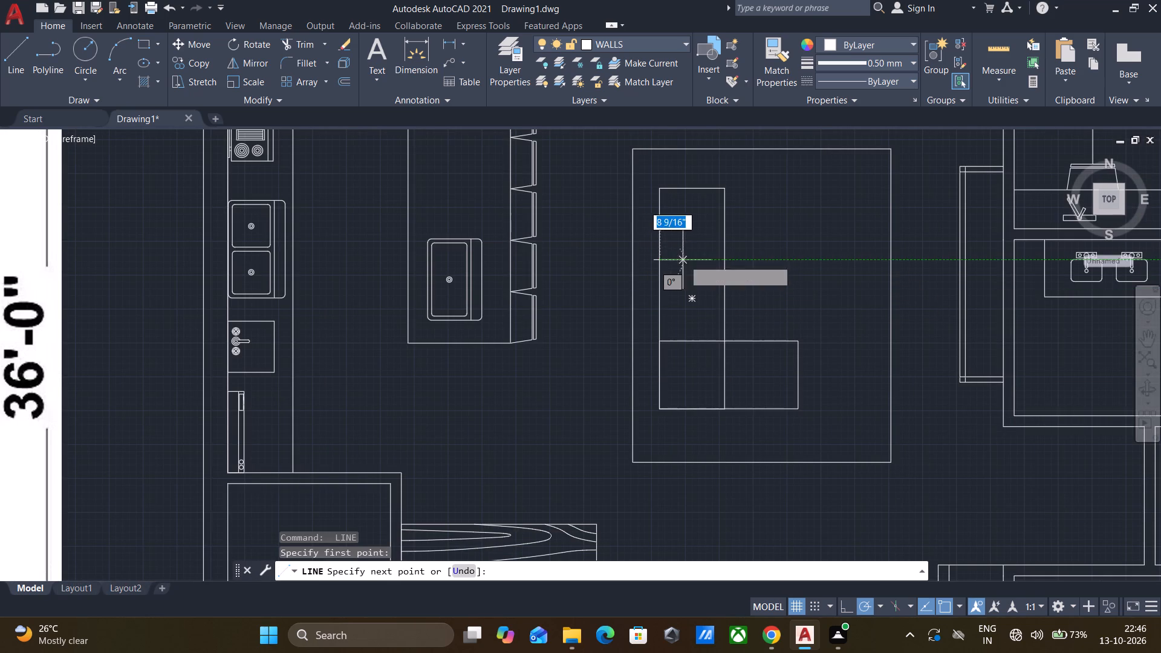
left_click(740, 256)
key("Escape")
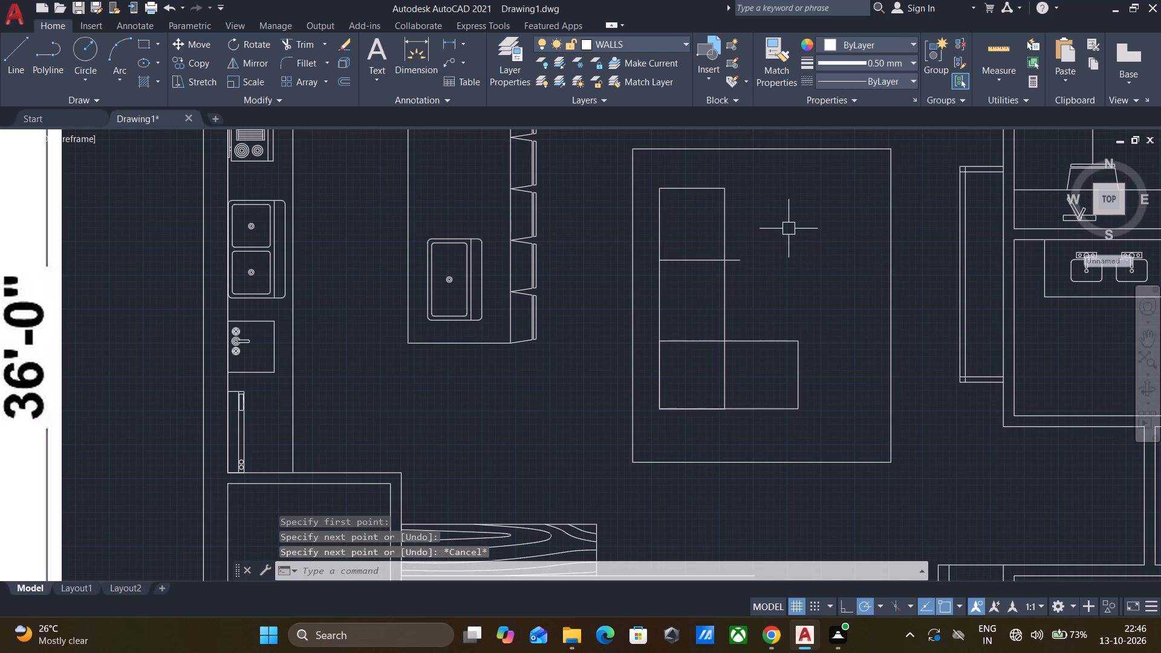
Trim the part of the cushion line that overhangs the sofa's right edge.
type("TR")
key("Return")
key("Return")
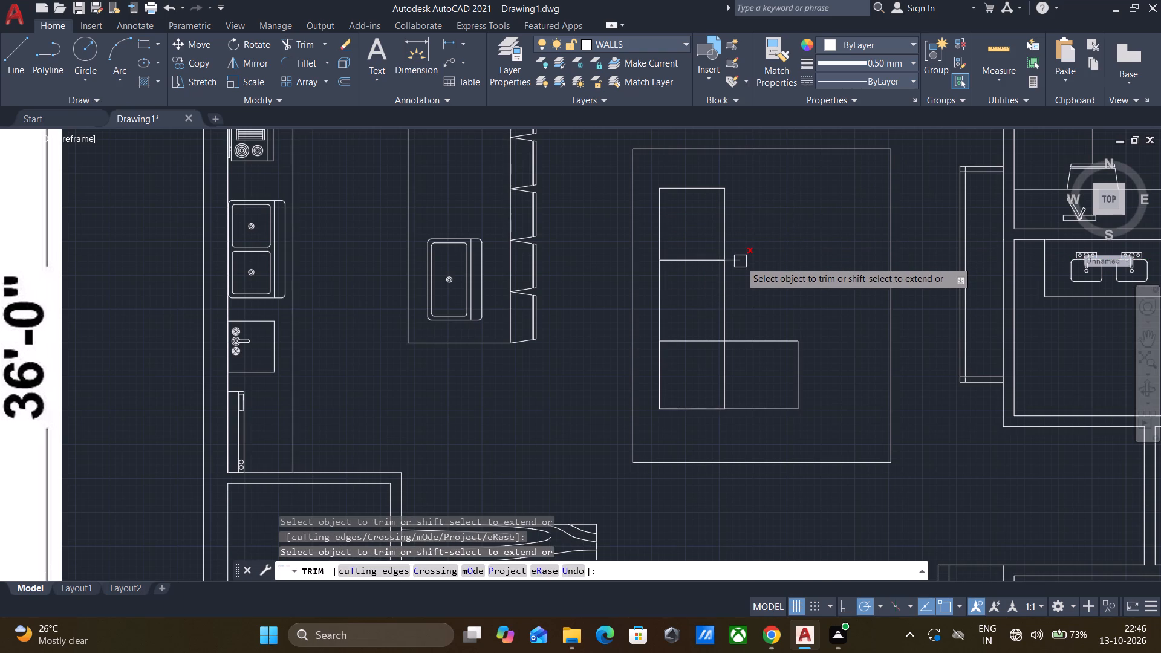
left_click(740, 261)
Trim away the top edge of the living room rug rectangle.
scroll(759, 263, "down", 2)
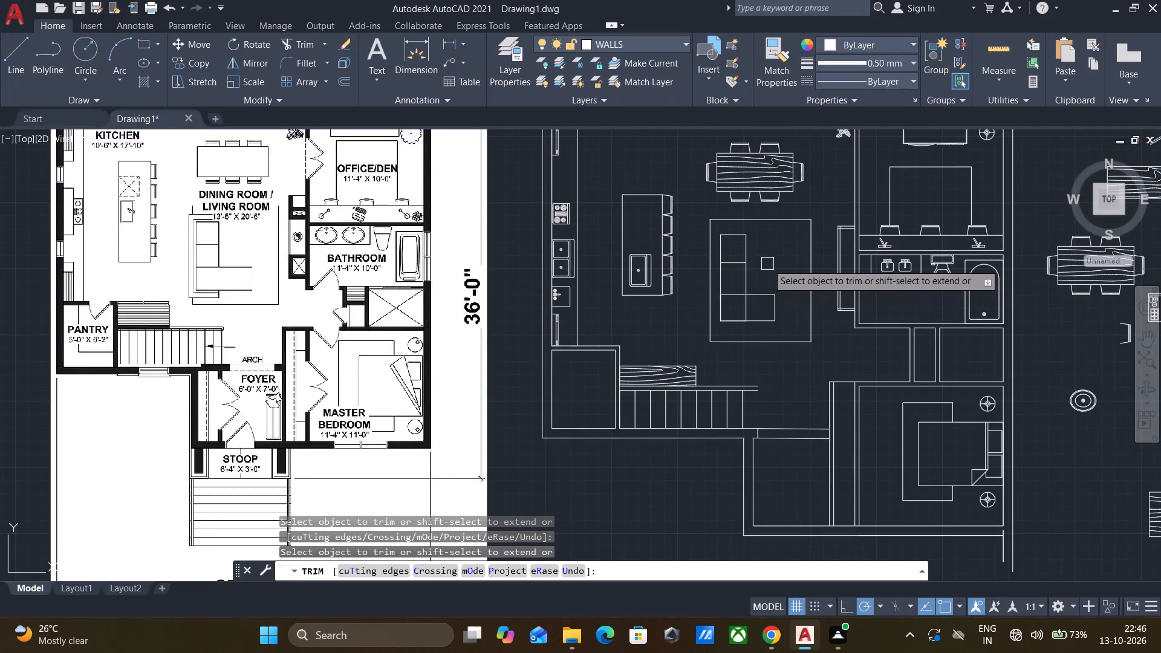
left_click(752, 220)
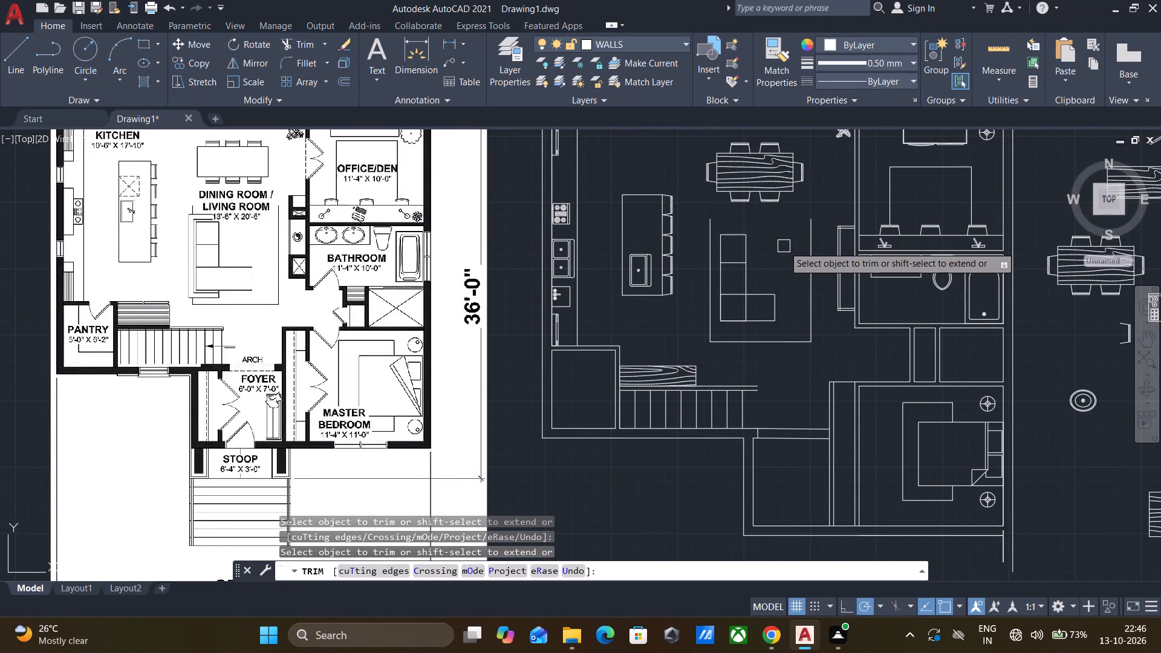
scroll(785, 230, "down", 2)
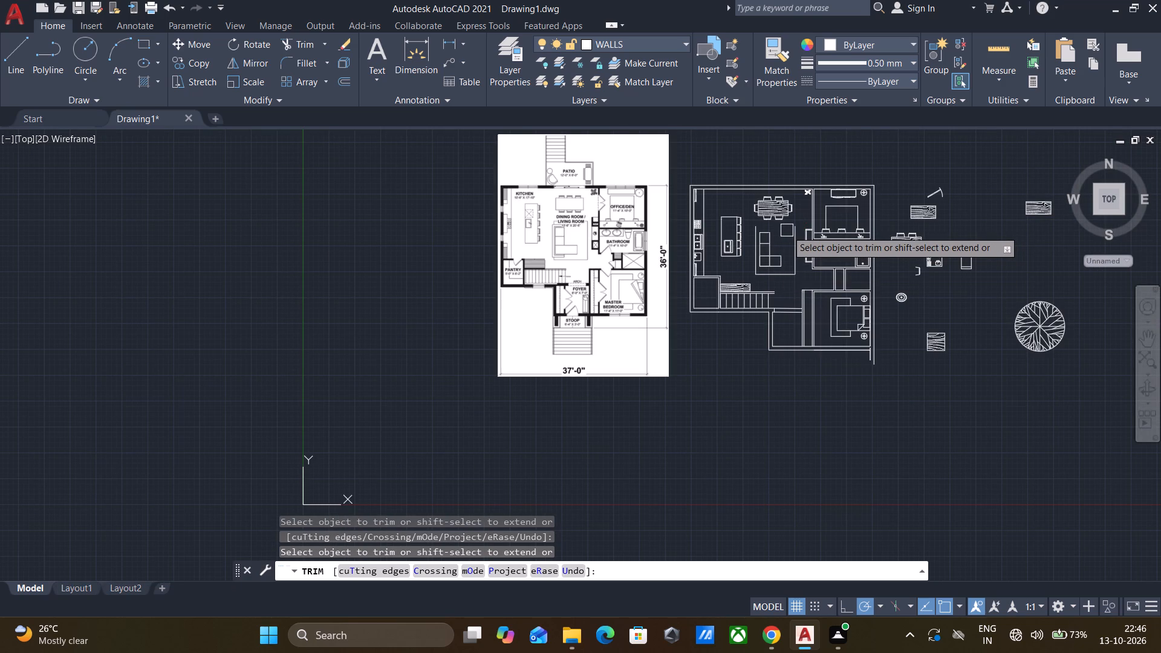
scroll(785, 230, "up", 1)
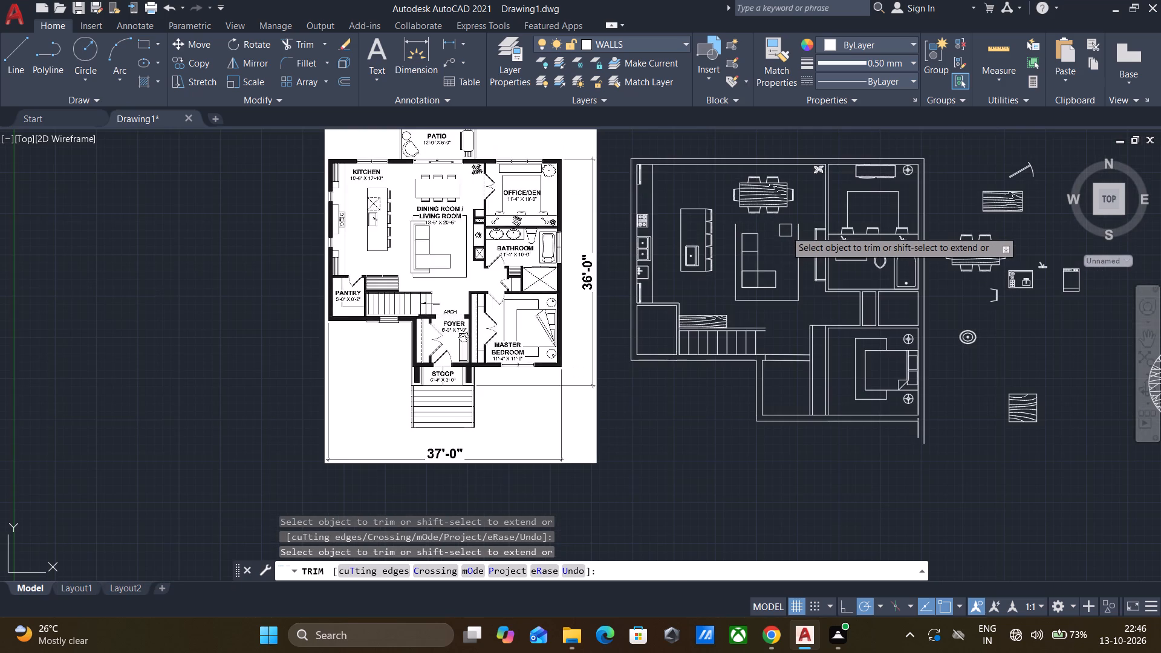
key("Escape")
Draw a narrow backrest strip about 6'-10" tall along the sofa's left side with connected lines, from its top corner to its bottom corner.
key("l")
key("Return")
scroll(788, 229, "up", 2)
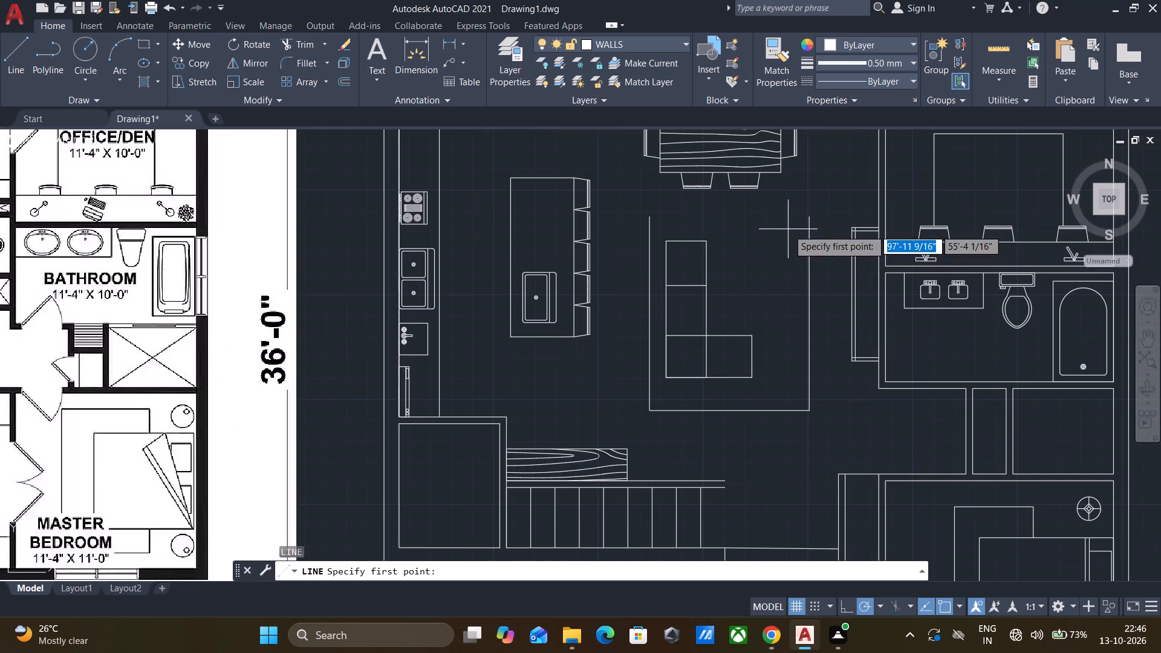
left_click(670, 238)
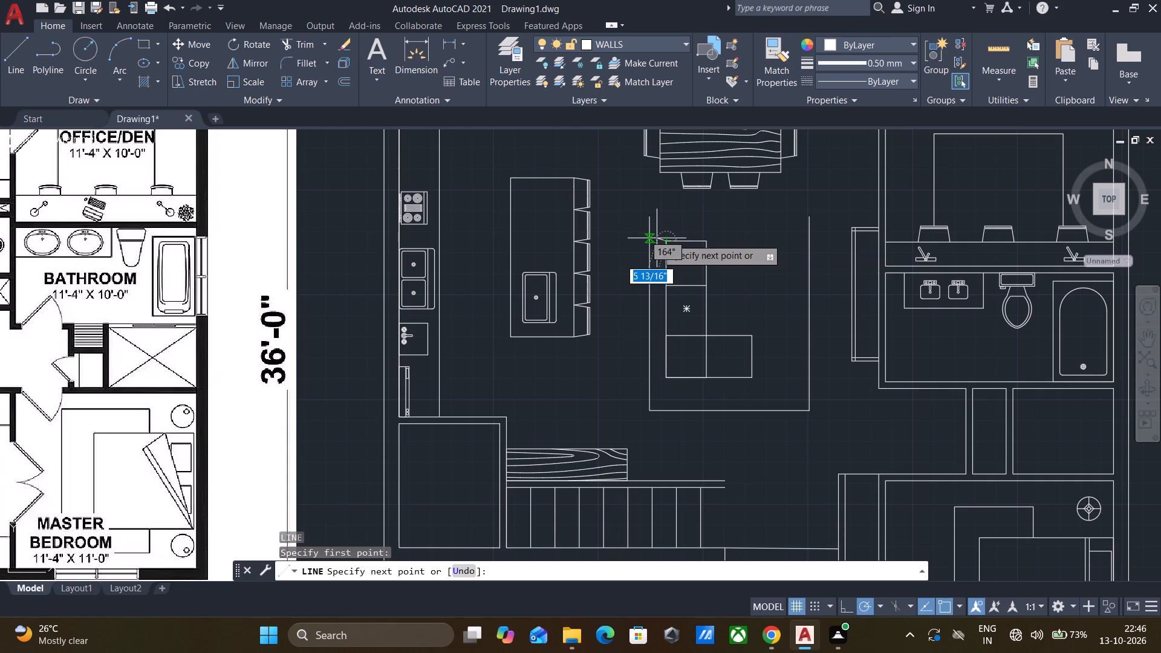
scroll(658, 241, "up", 4)
left_click(663, 241)
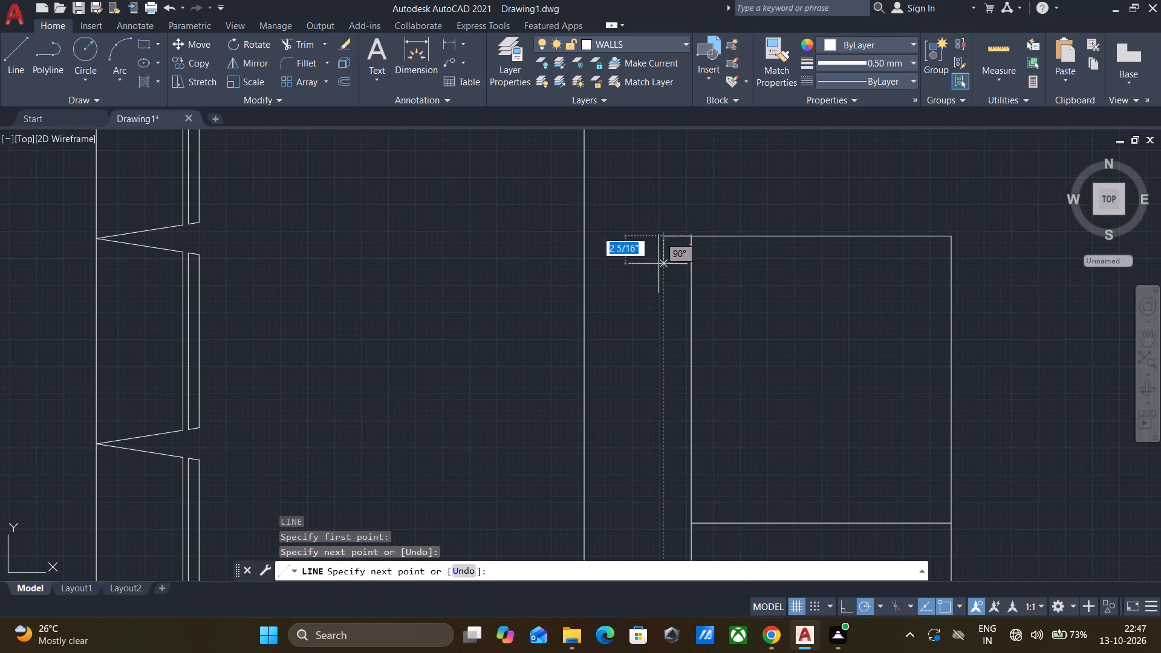
scroll(660, 270, "down", 5)
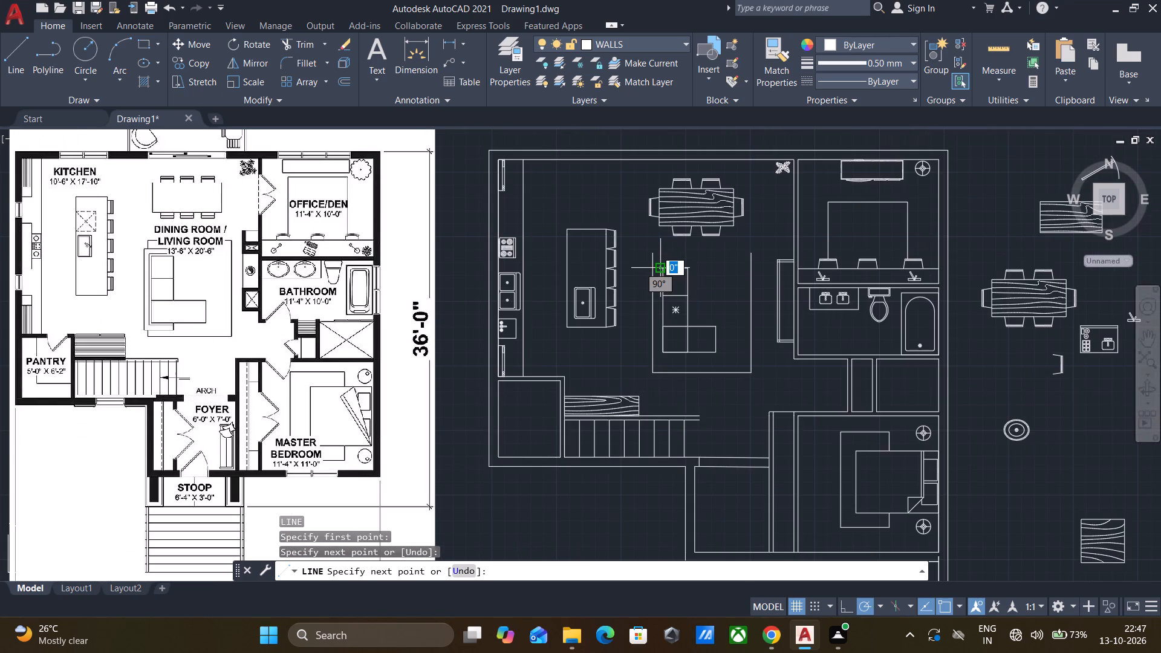
scroll(654, 311, "up", 3)
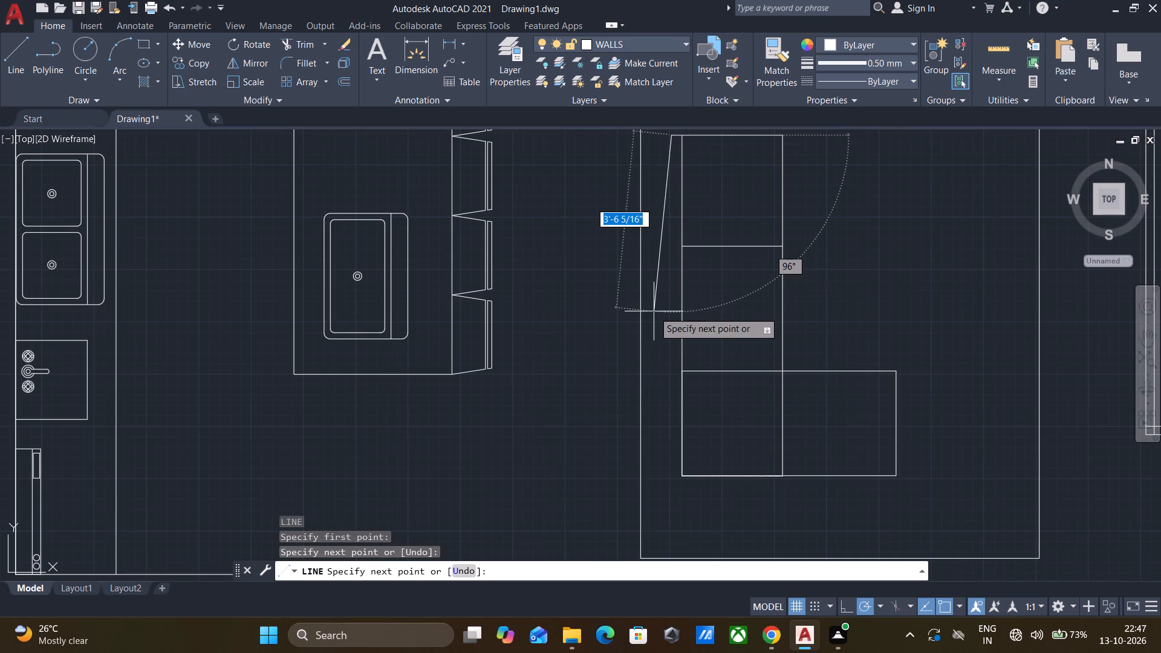
left_click(670, 477)
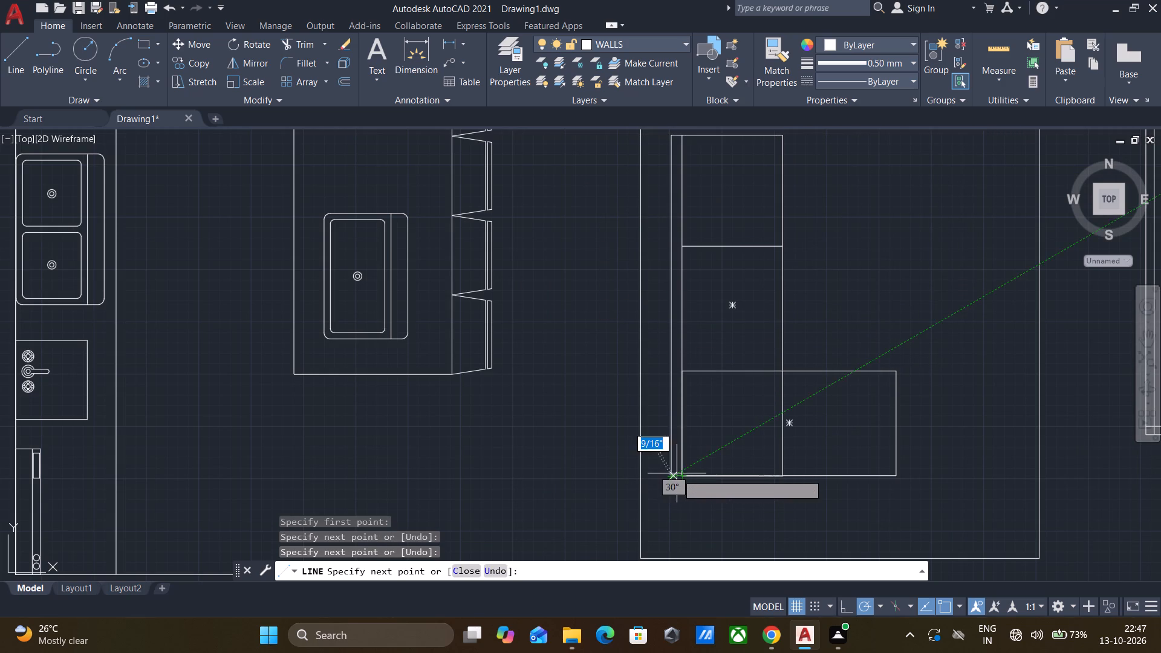
left_click(681, 473)
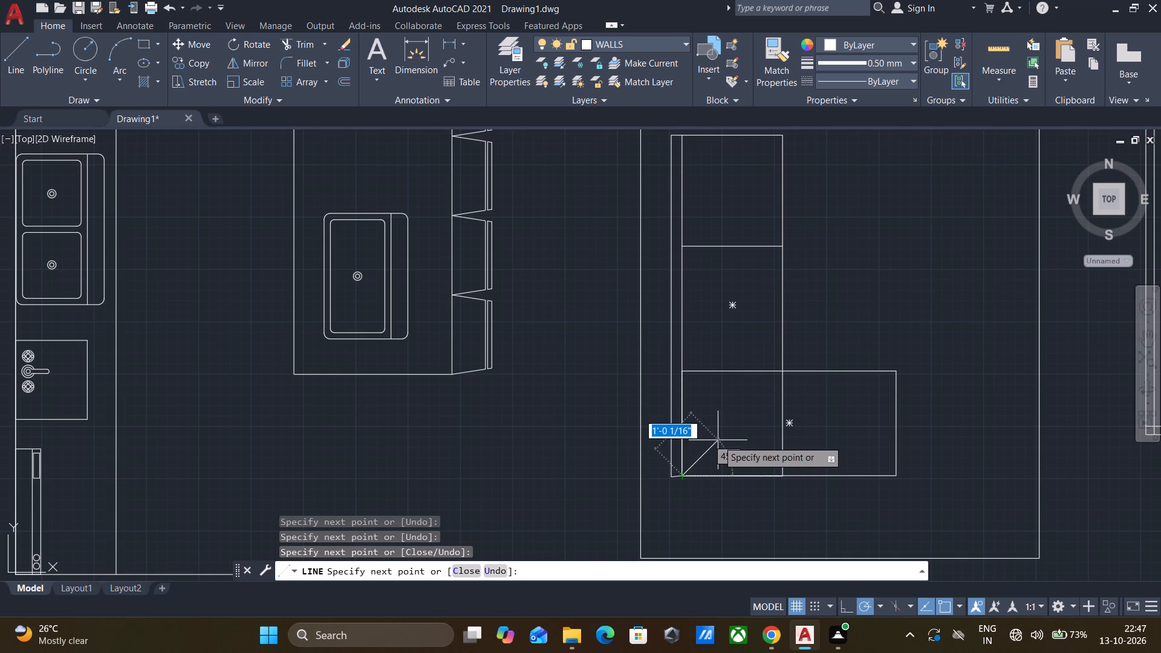
key("space")
Draw a connected-line outer frame around the sofa's back, starting about 10" below its bottom corner, with a top edge about 3'-3" wide, ending at its top corner.
scroll(723, 430, "down", 2)
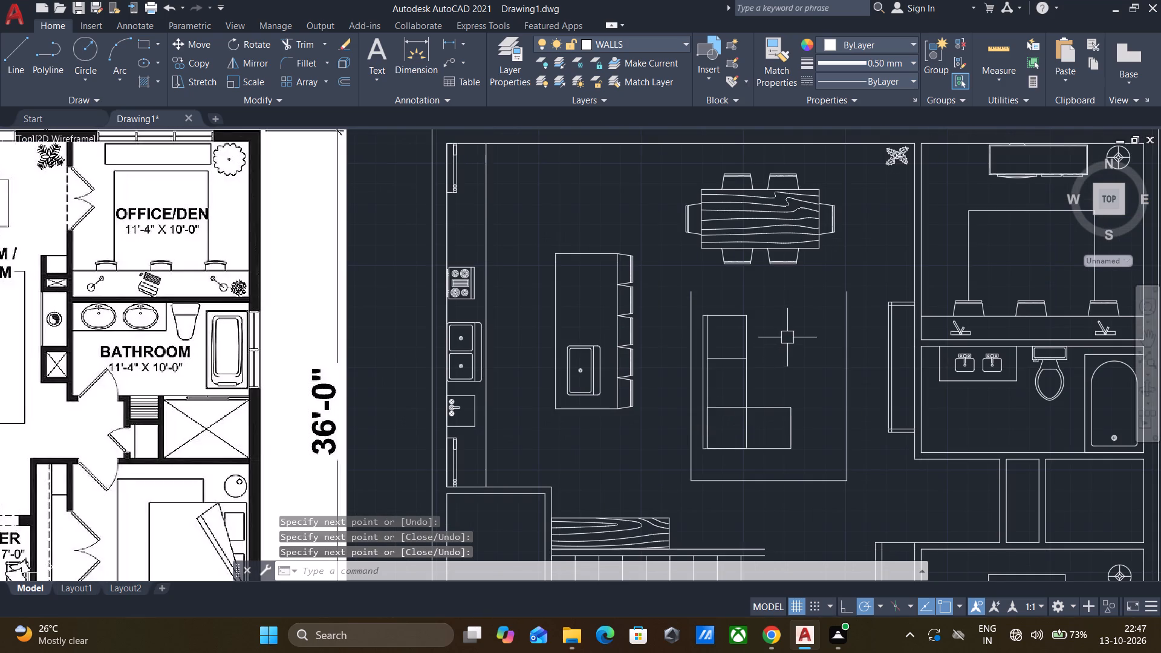
scroll(787, 335, "down", 1)
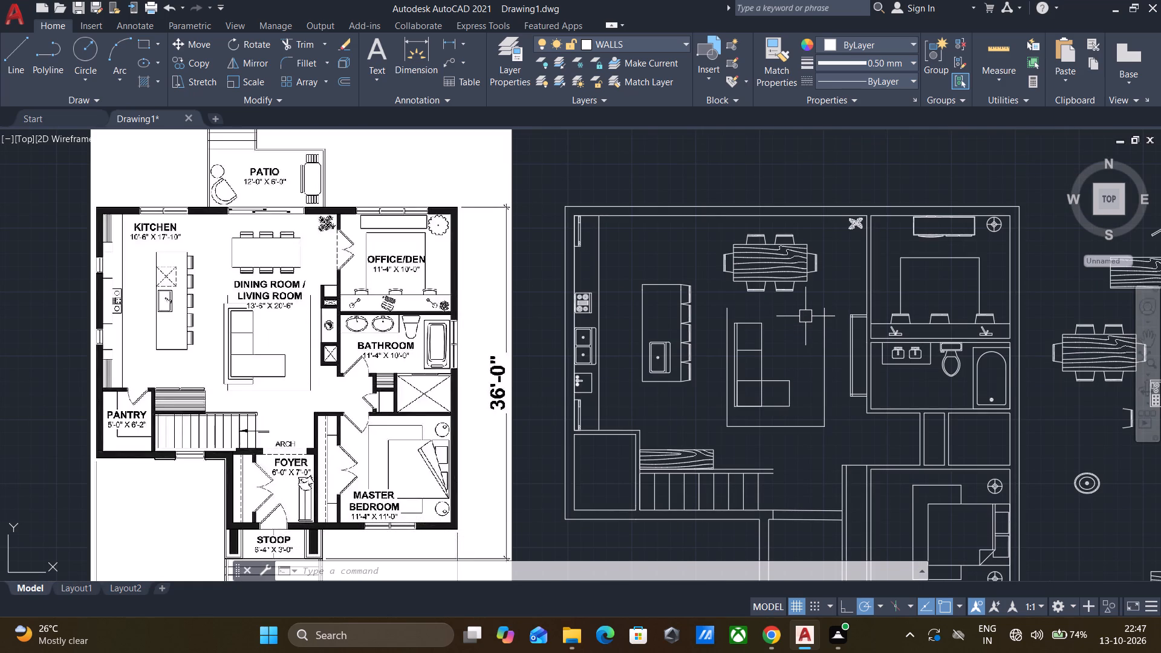
key("l")
key("Return")
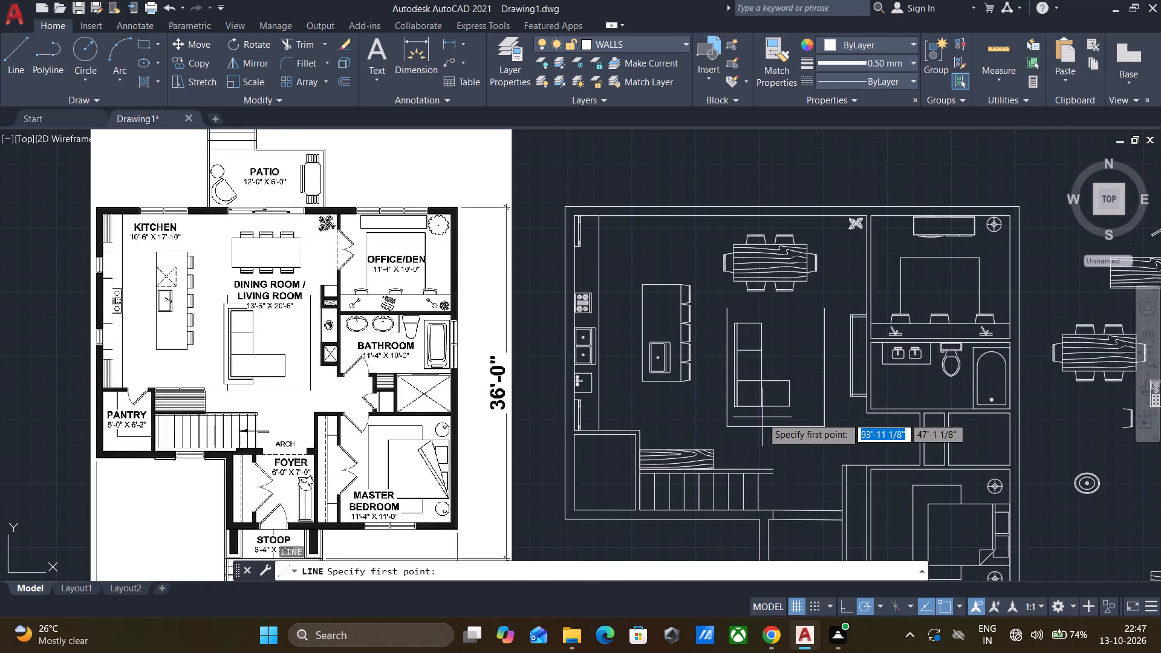
scroll(762, 417, "up", 1)
scroll(722, 410, "down", 1)
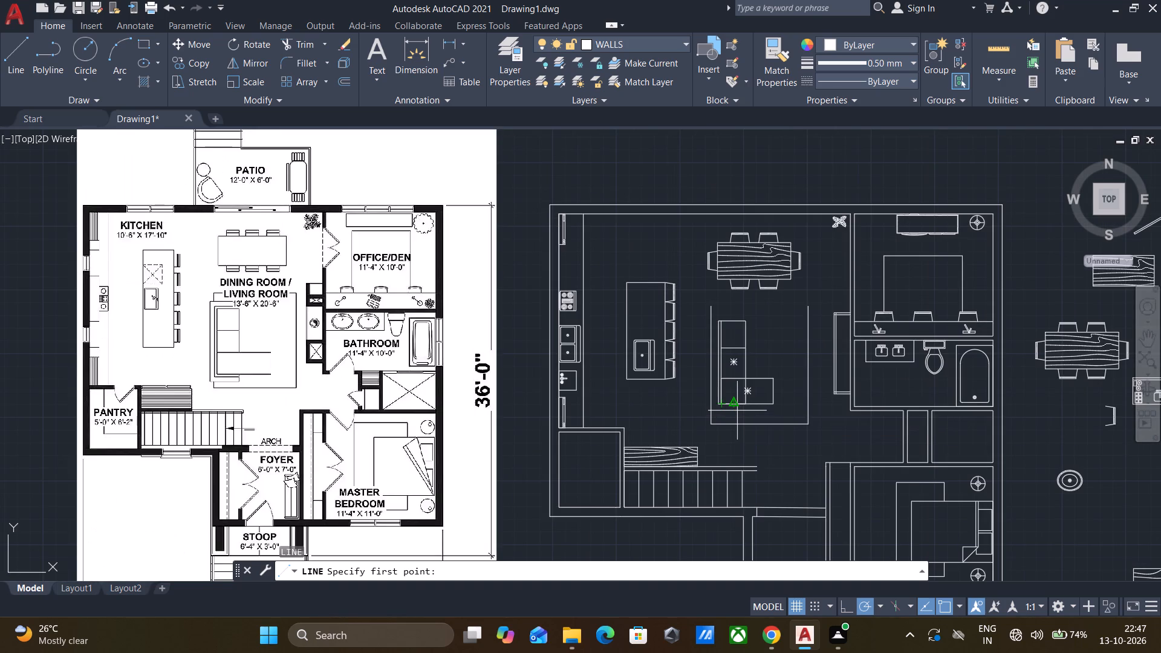
scroll(743, 411, "up", 1)
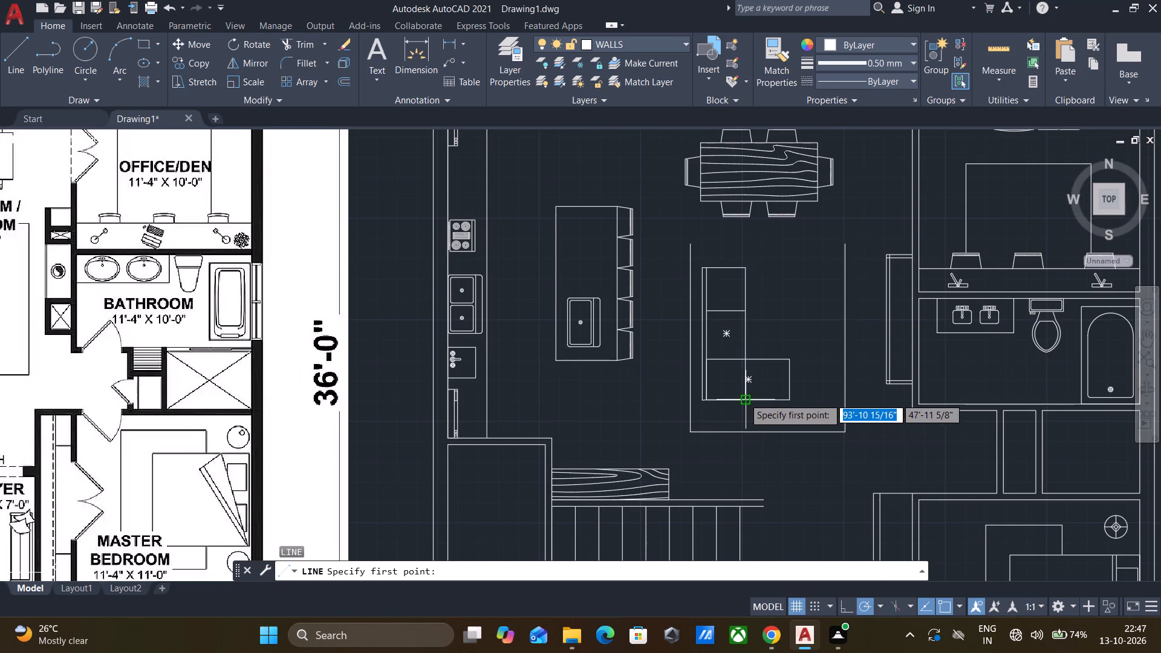
left_click(744, 398)
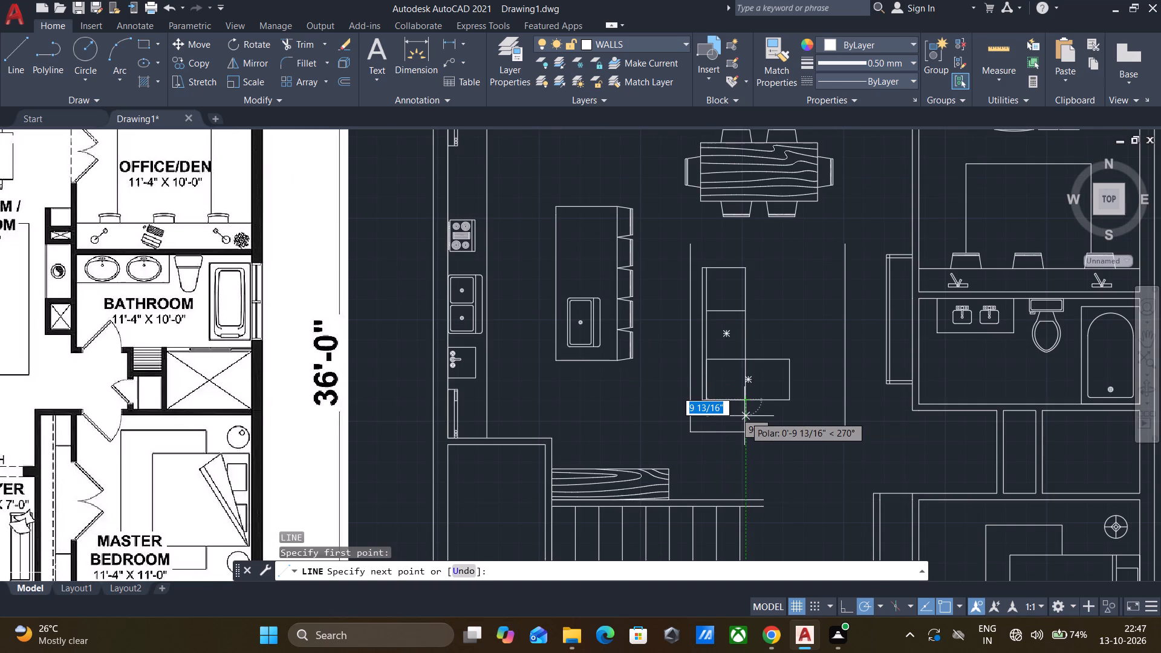
left_click(746, 416)
left_click(681, 415)
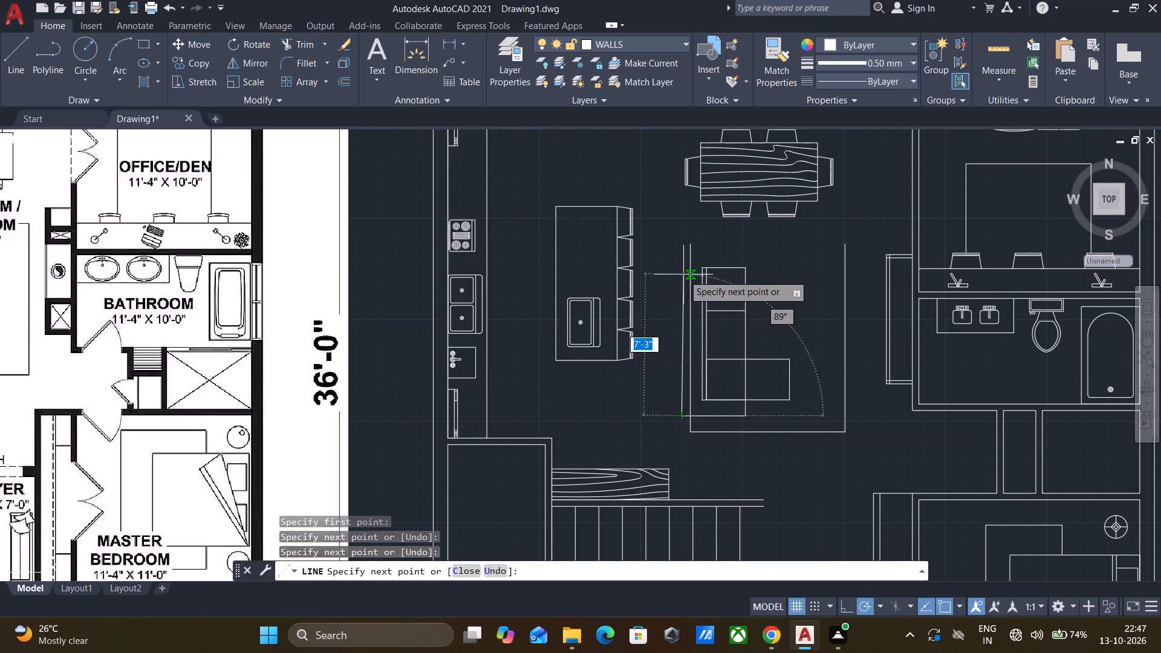
left_click(674, 261)
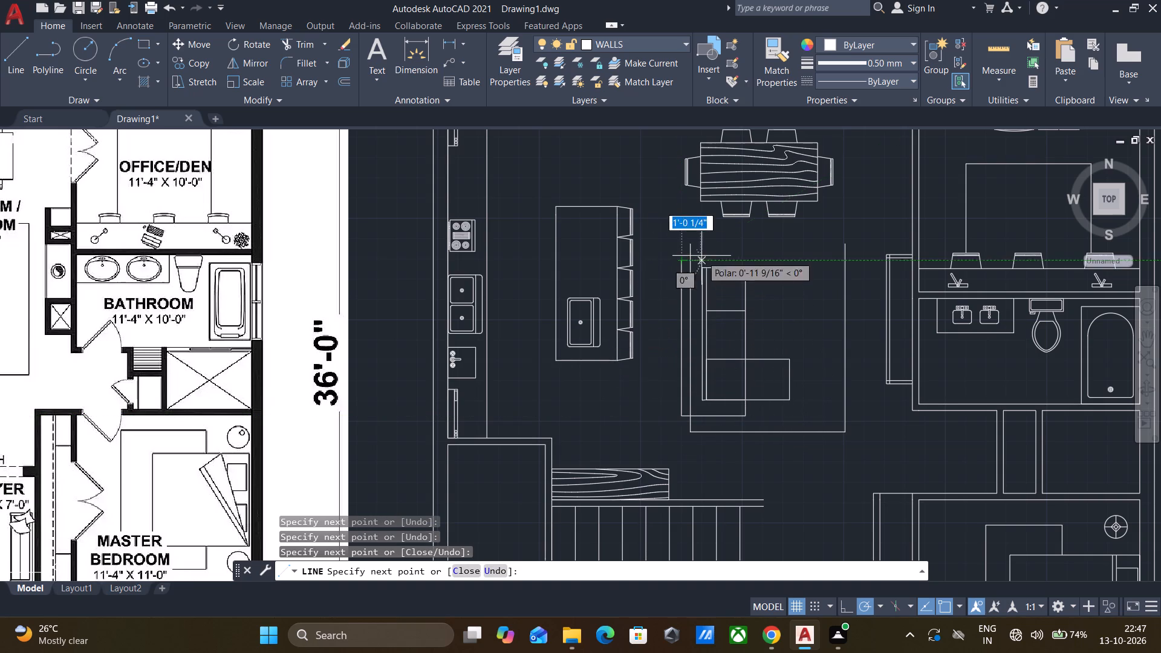
left_click(744, 259)
left_click(749, 268)
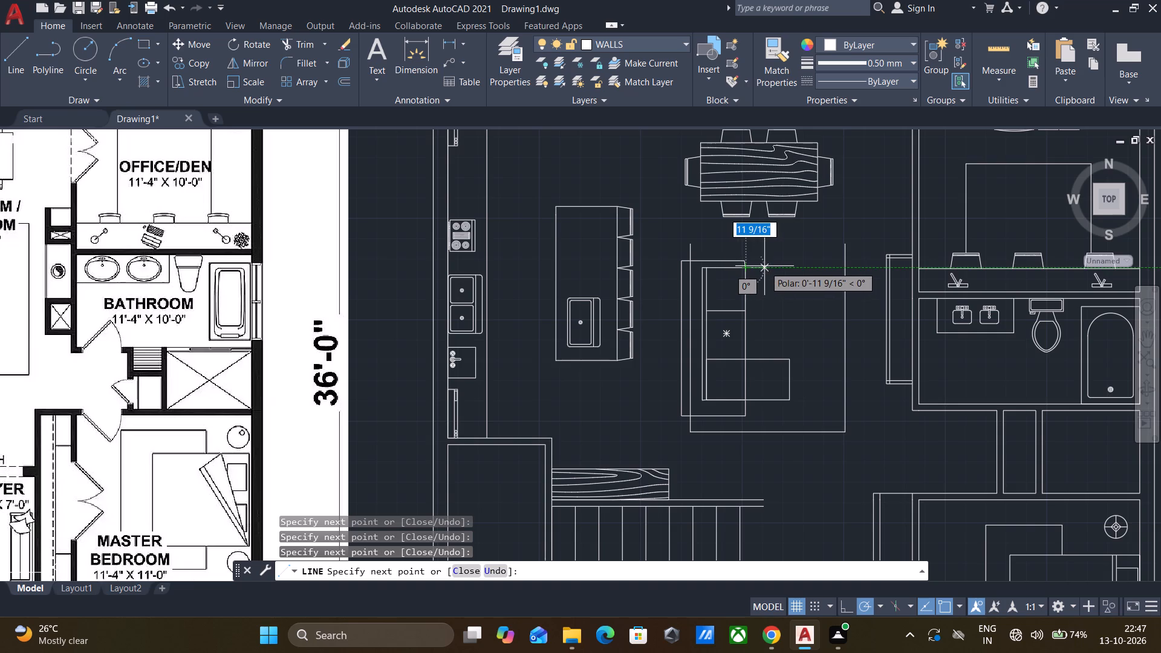
key("space")
Trim the part of the rug's left edge that runs inside the sofa's outer frame.
type("TR")
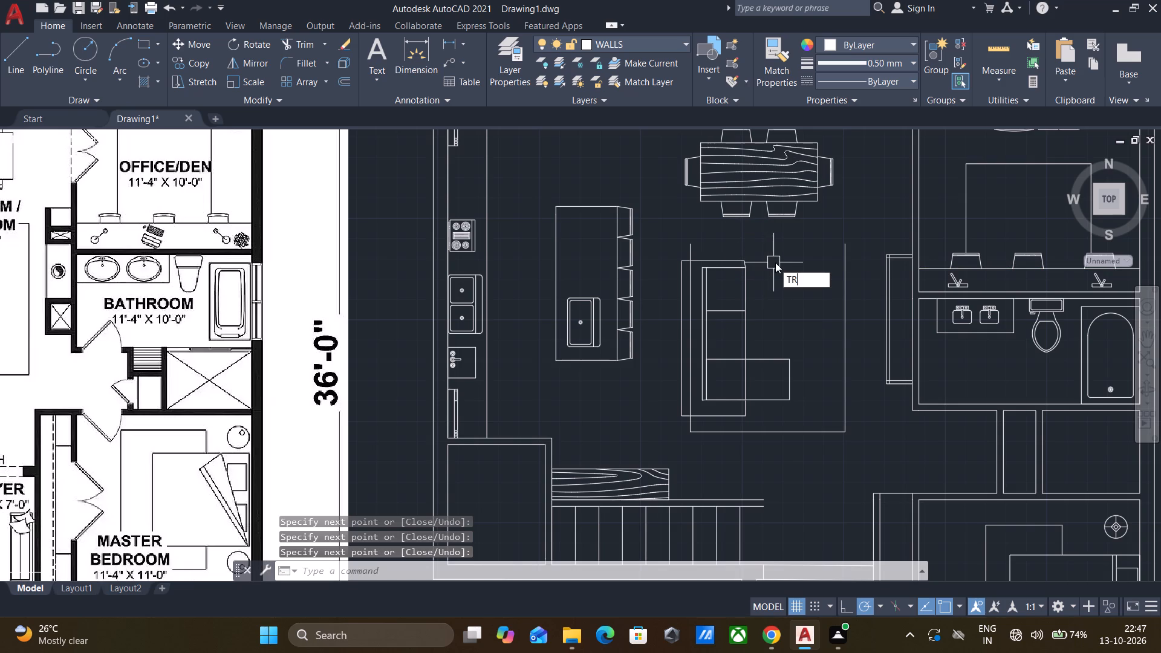
key("Return")
key("Return")
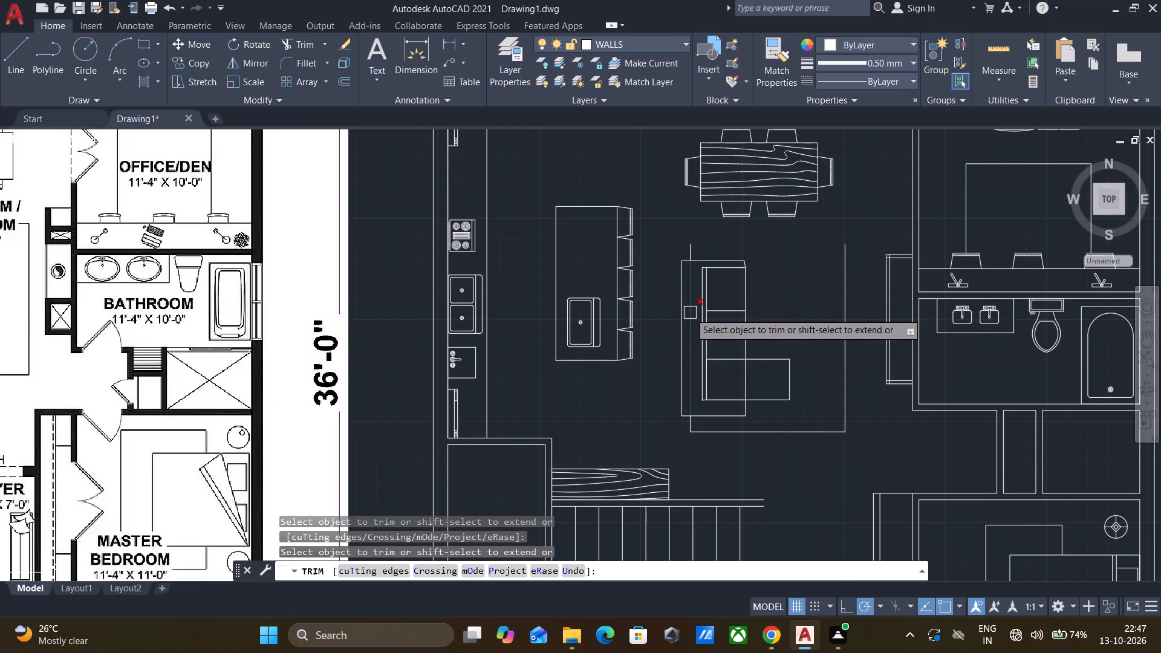
left_click(690, 313)
scroll(763, 296, "down", 1)
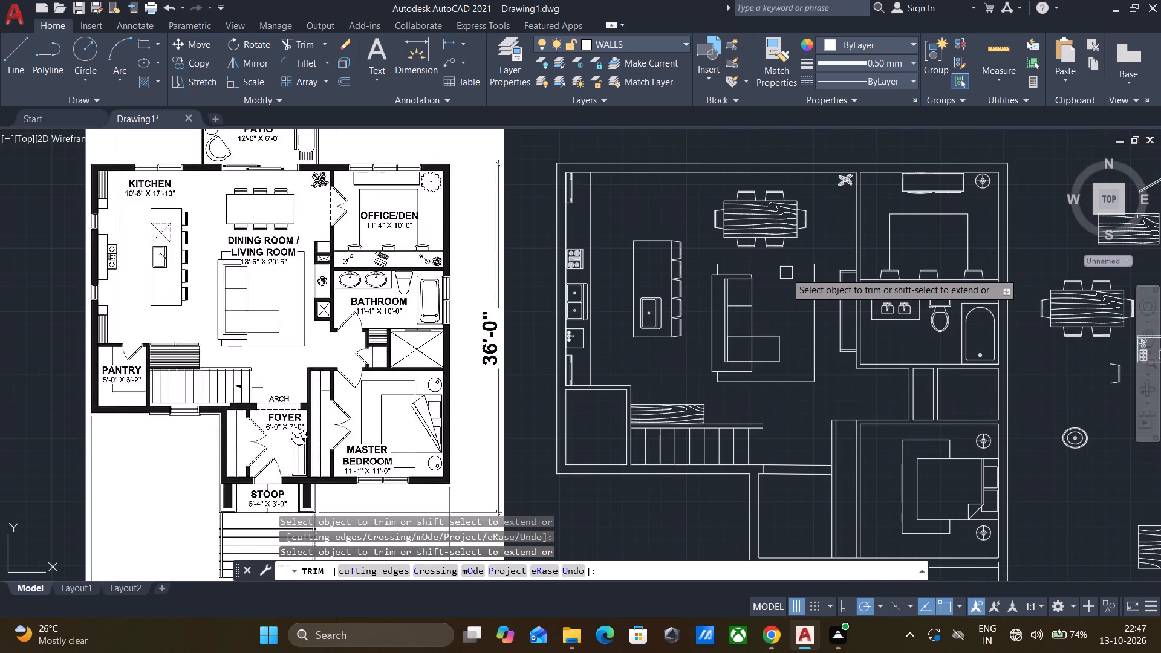
key("Escape")
Move the spare furniture blocks beside the plan farther right, past the round tree block.
scroll(801, 290, "down", 1)
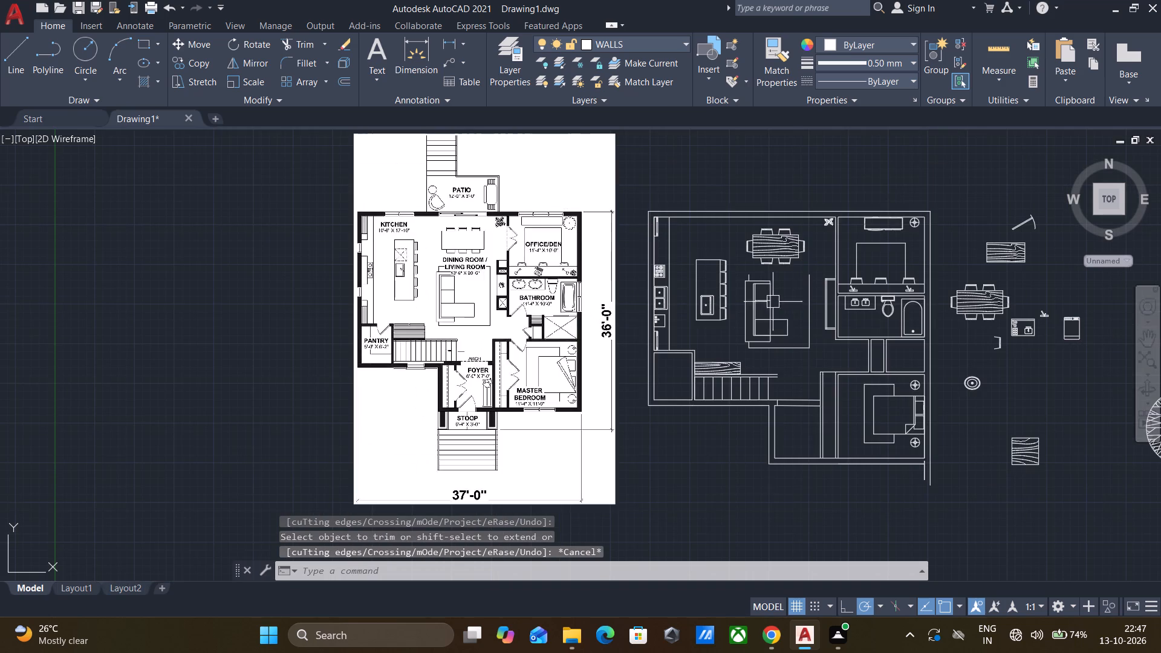
middle_click_drag(850, 148, 827, 154)
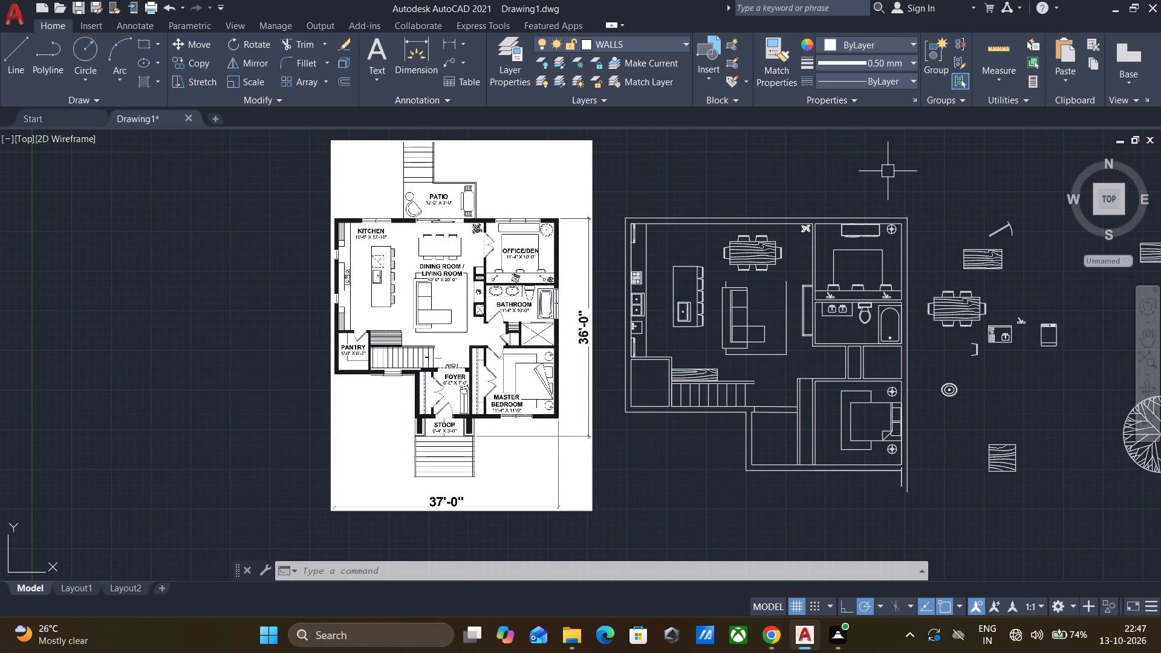
left_click(929, 193)
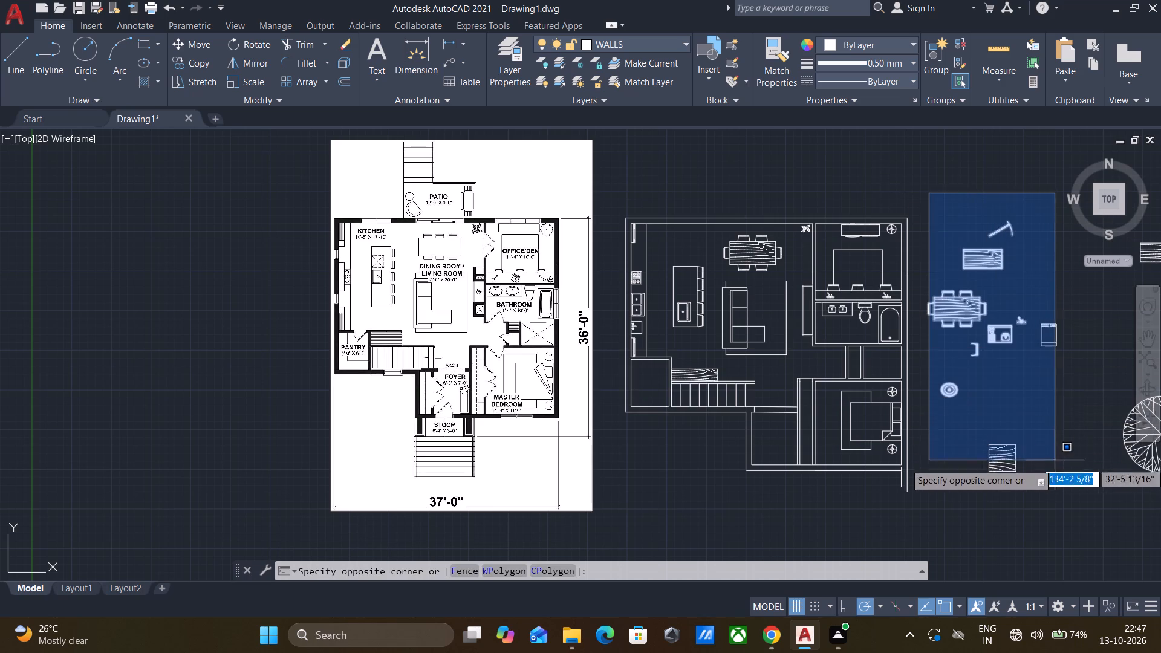
left_click(1059, 486)
key("m")
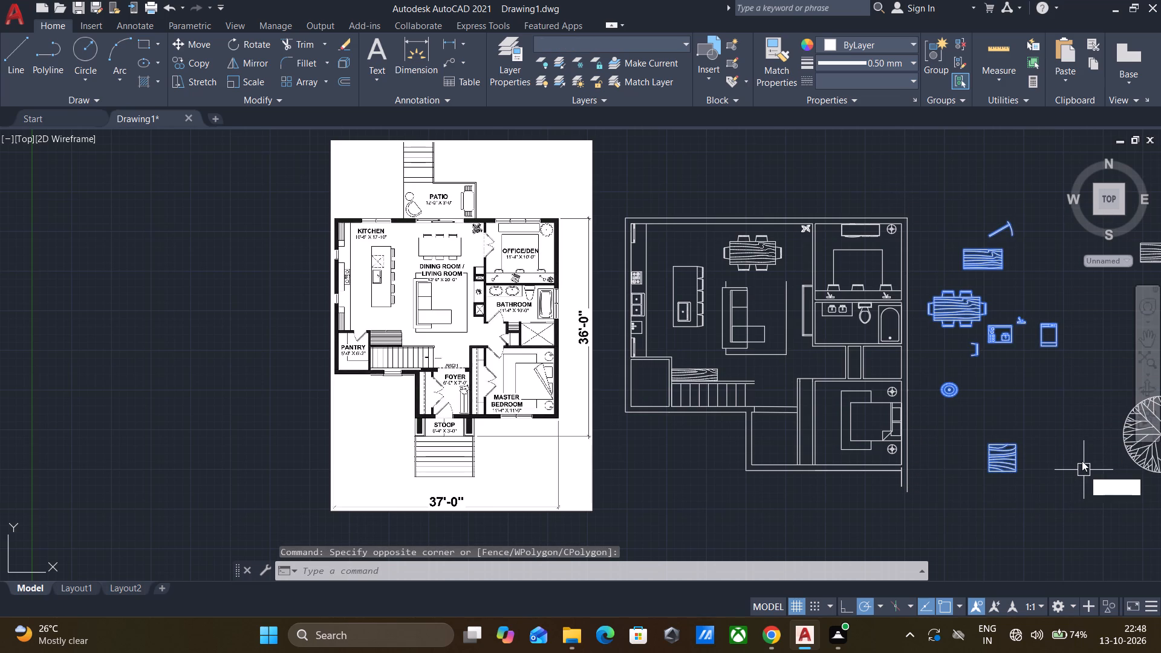
key("Return")
left_click(1020, 473)
scroll(1054, 479, "down", 3)
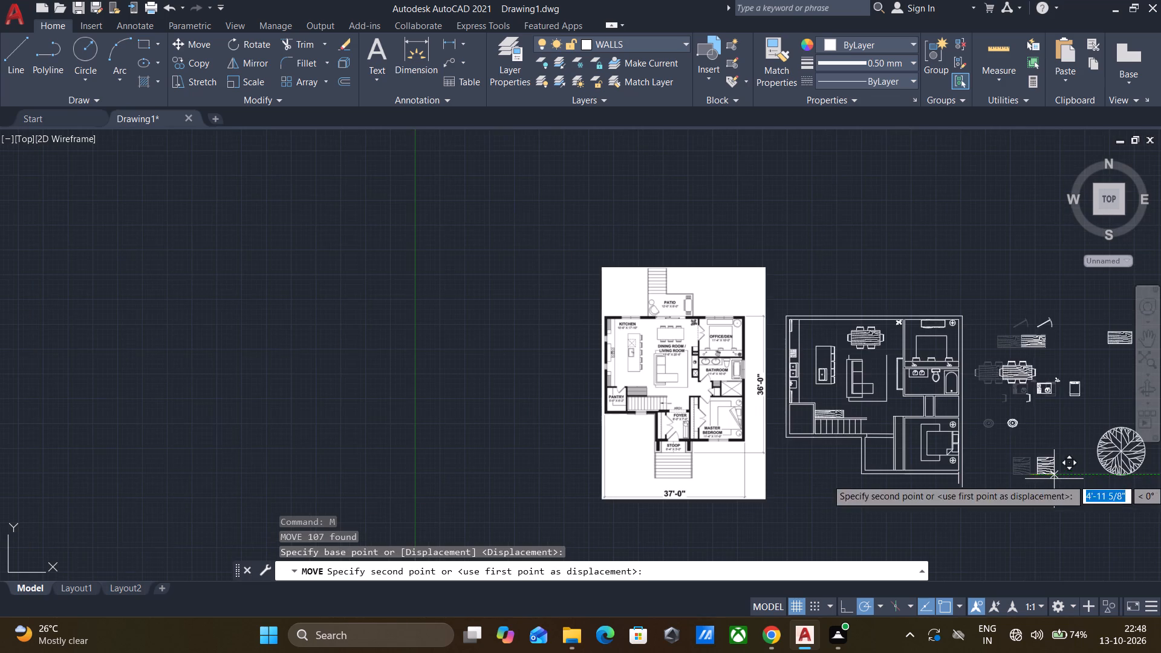
middle_click_drag(1054, 479, 917, 453)
left_click(1091, 433)
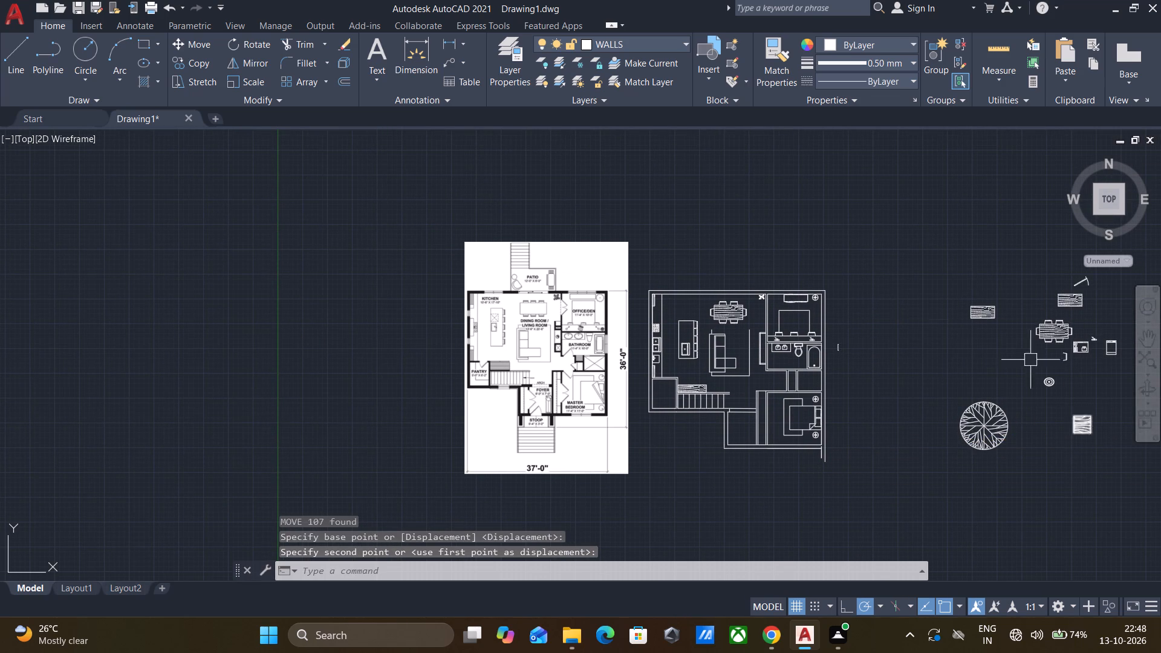
Move the small stray object outside the bathroom's exterior wall over to the spare blocks.
left_click(838, 346)
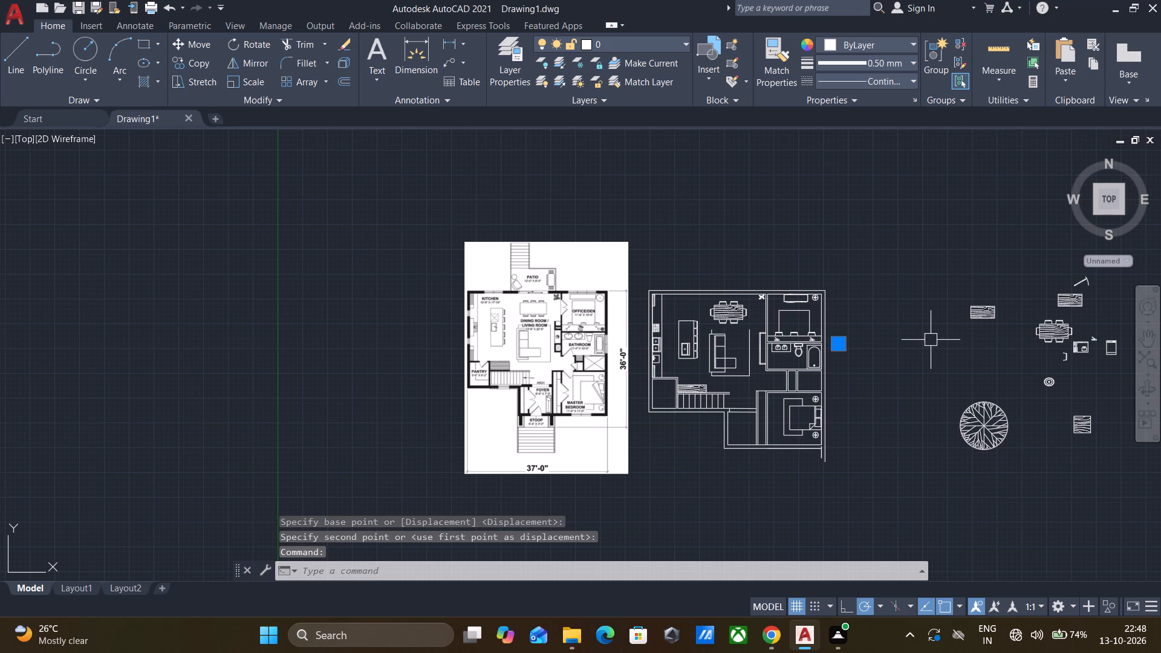
key("m")
key("Return")
left_click(833, 345)
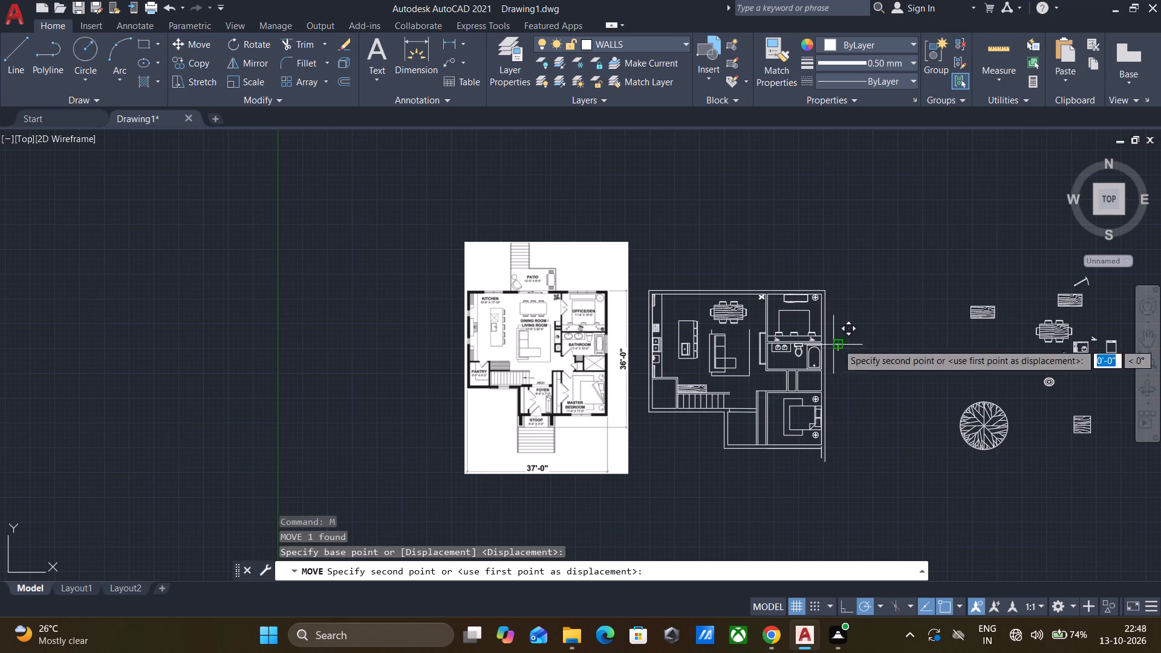
left_click(971, 348)
Delete the remaining short vertical pieces outside the bathroom's exterior wall.
scroll(973, 348, "up", 3)
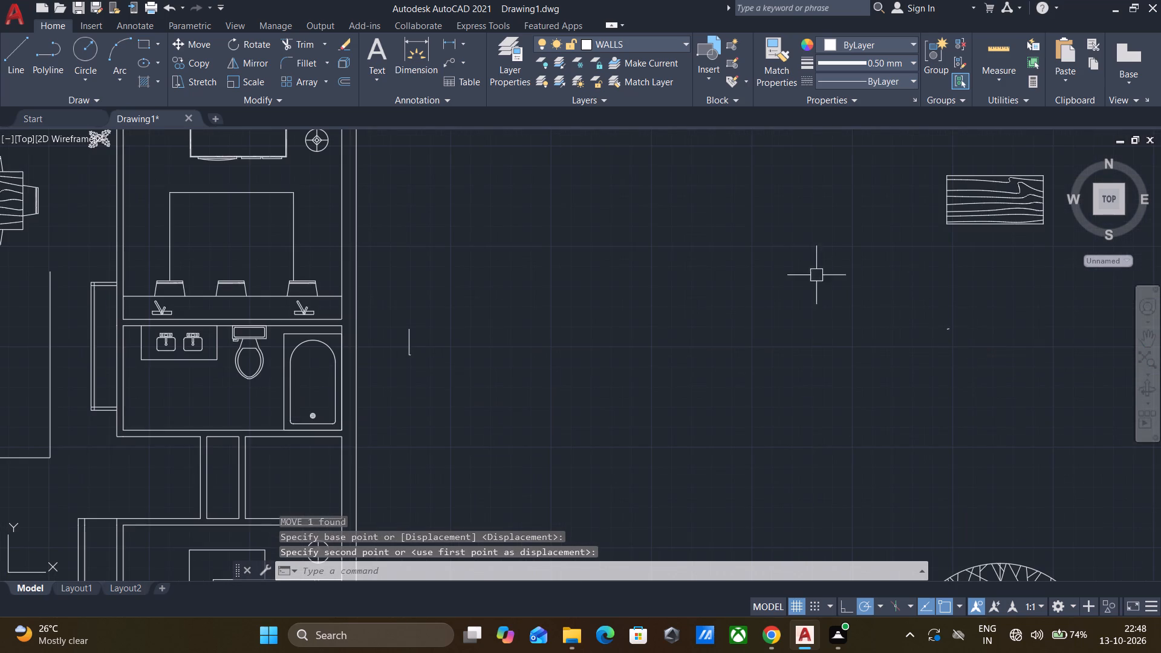
left_click(458, 377)
left_click(391, 322)
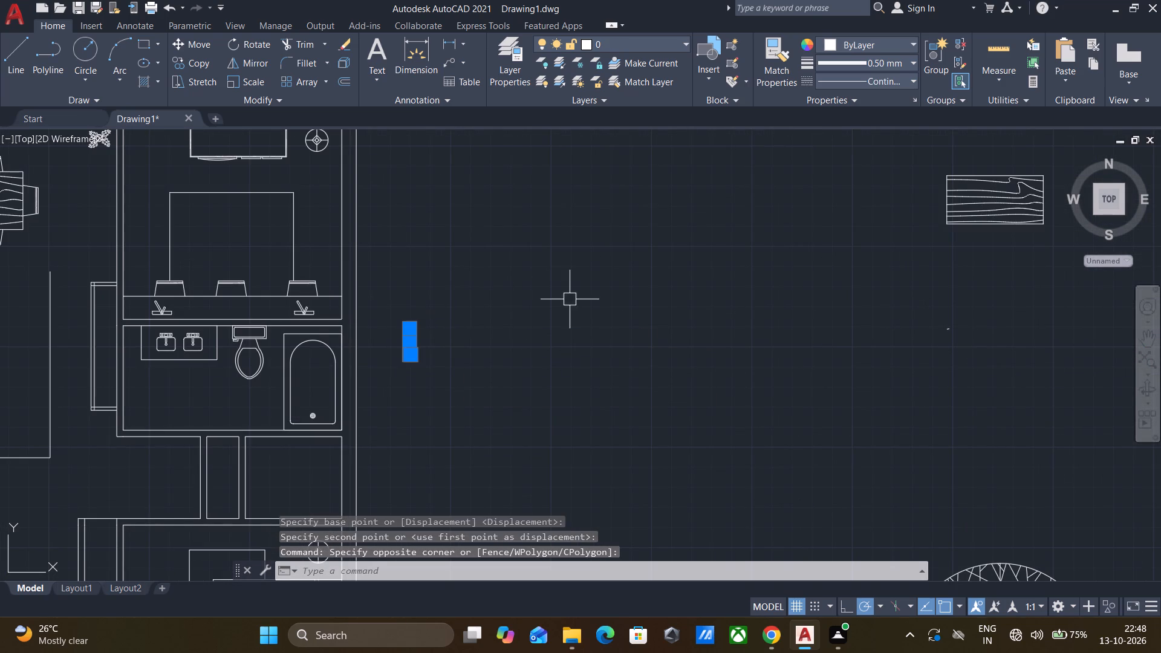
key("Delete")
Compare the redrawn plan with the reference image, examining the living room and the built-in beside the bathroom.
scroll(589, 287, "down", 3)
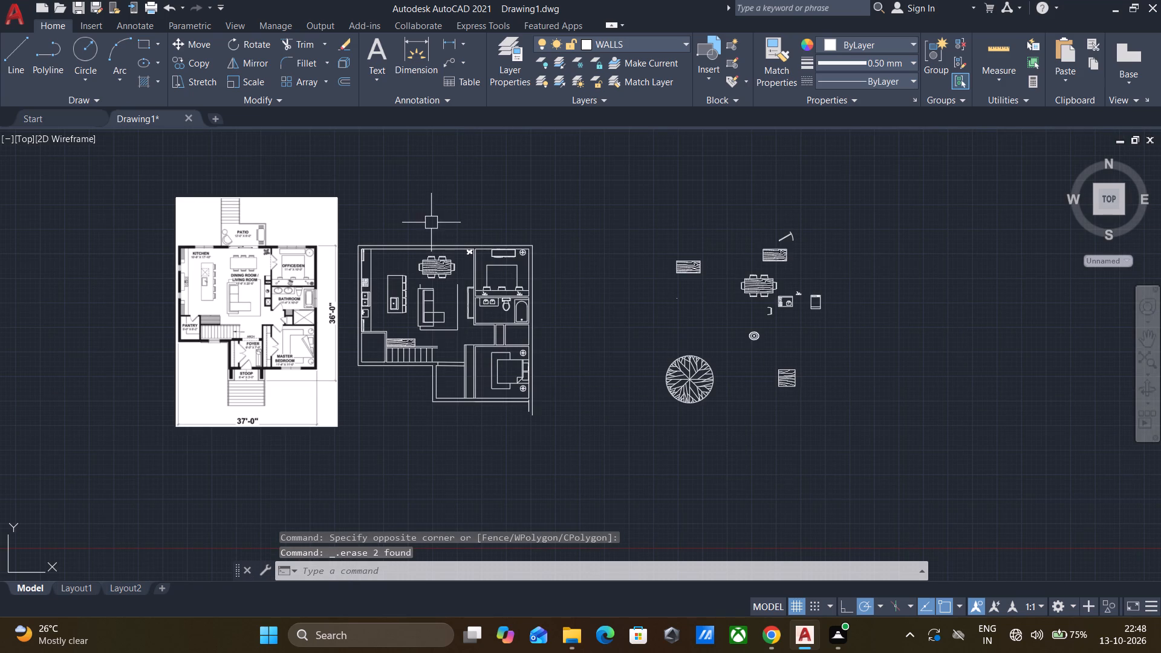
middle_click_drag(431, 221, 518, 198)
scroll(519, 201, "up", 1)
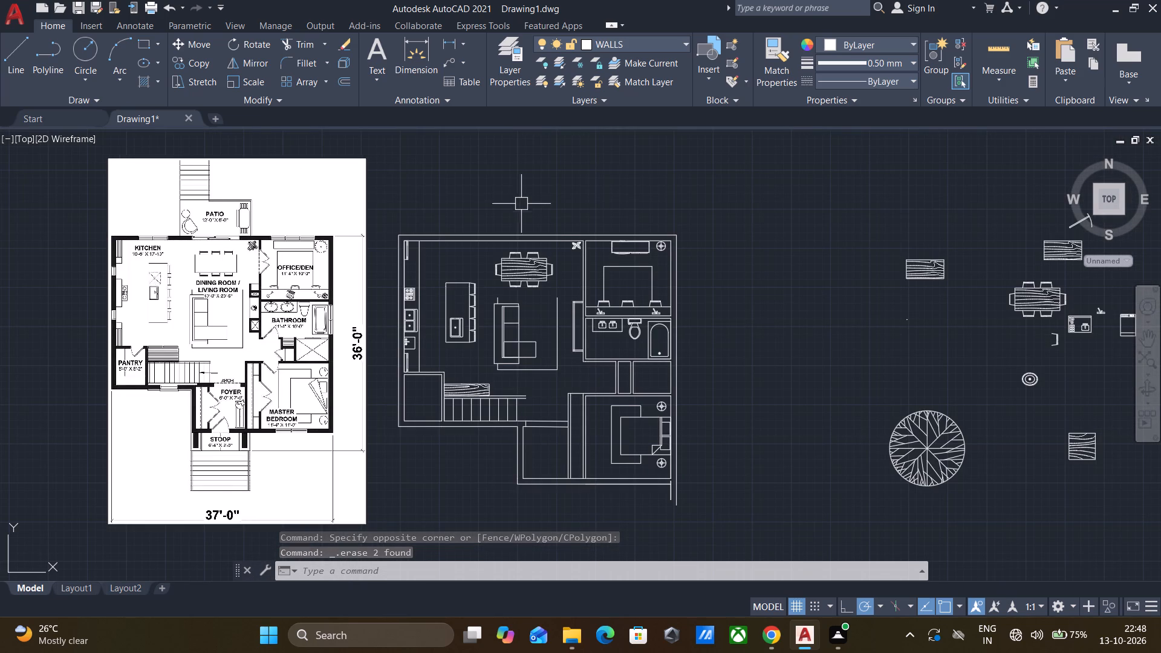
middle_click(528, 208)
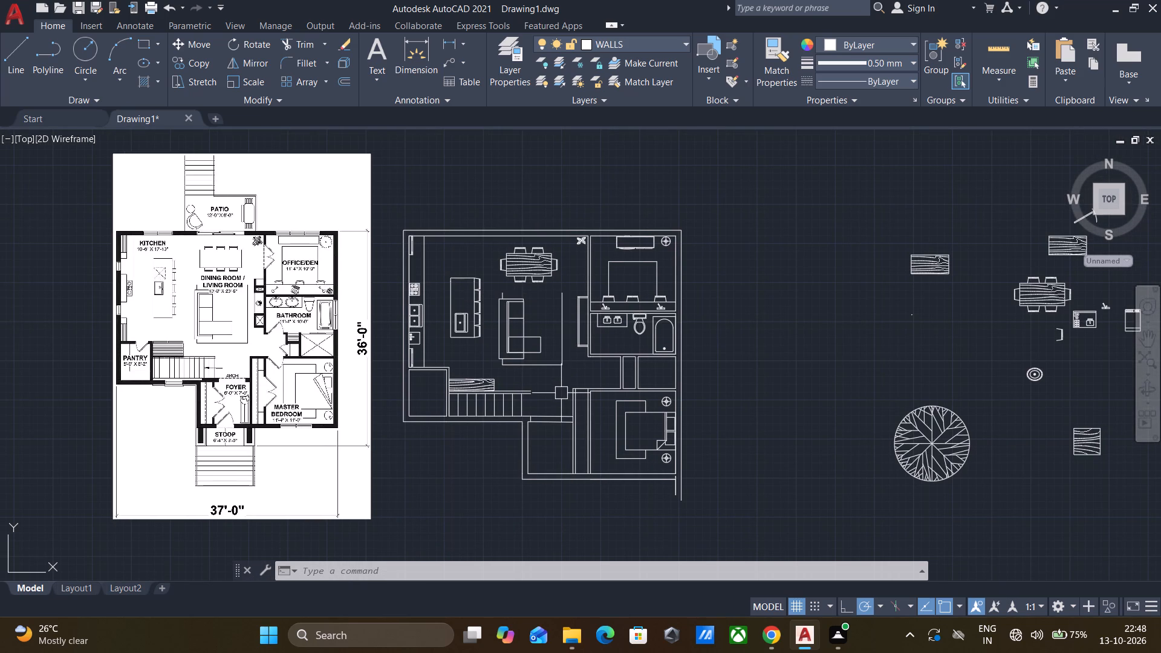
middle_click_drag(737, 378, 776, 366)
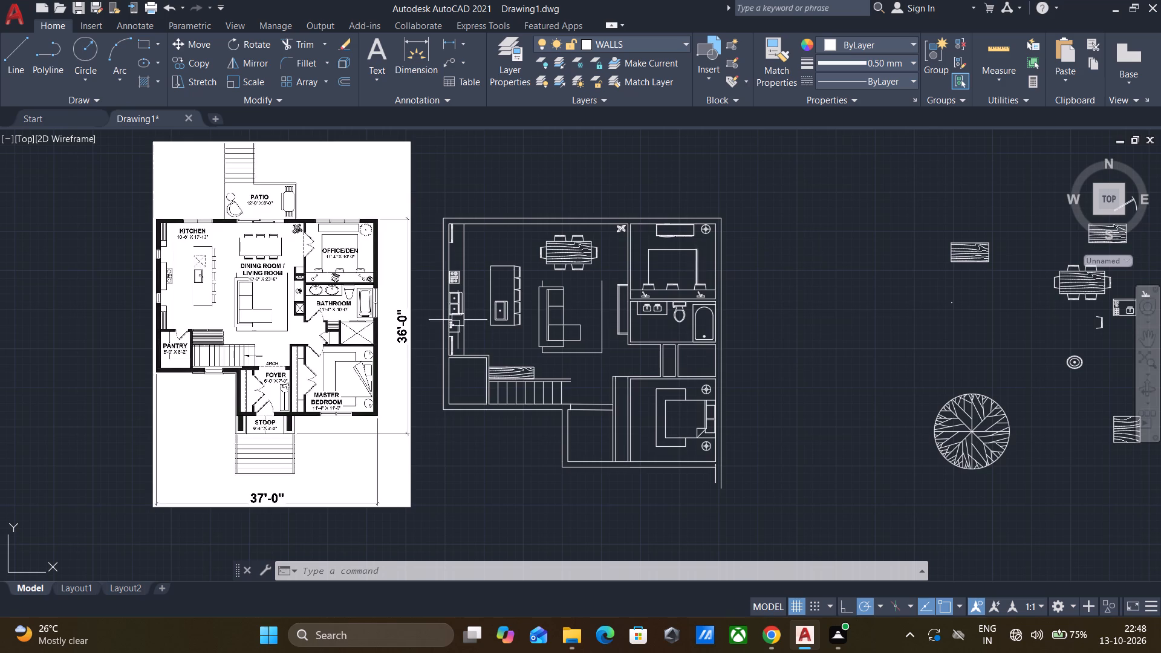
scroll(263, 273, "up", 3)
scroll(263, 273, "down", 1)
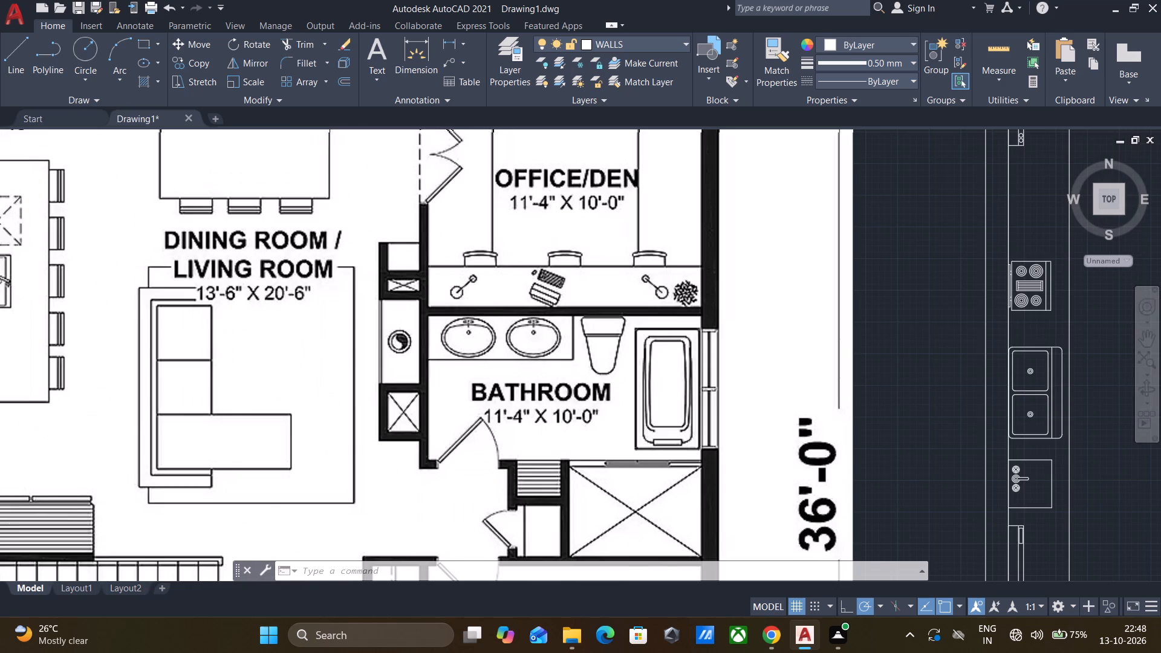
scroll(263, 273, "down", 1)
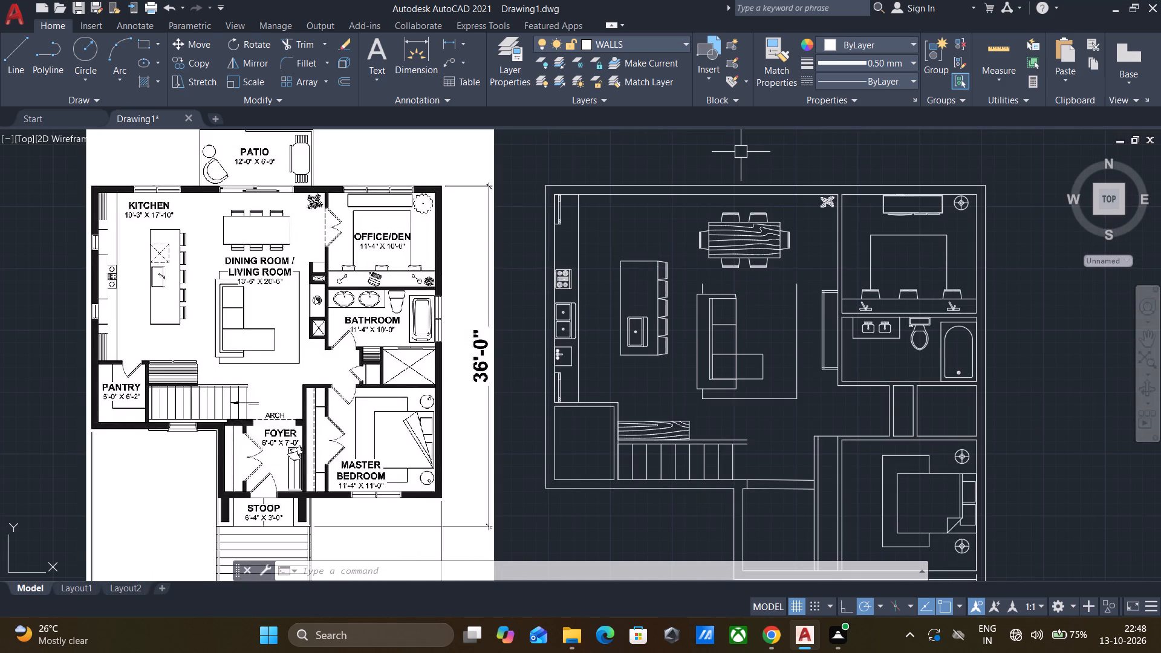
middle_click_drag(743, 149, 716, 155)
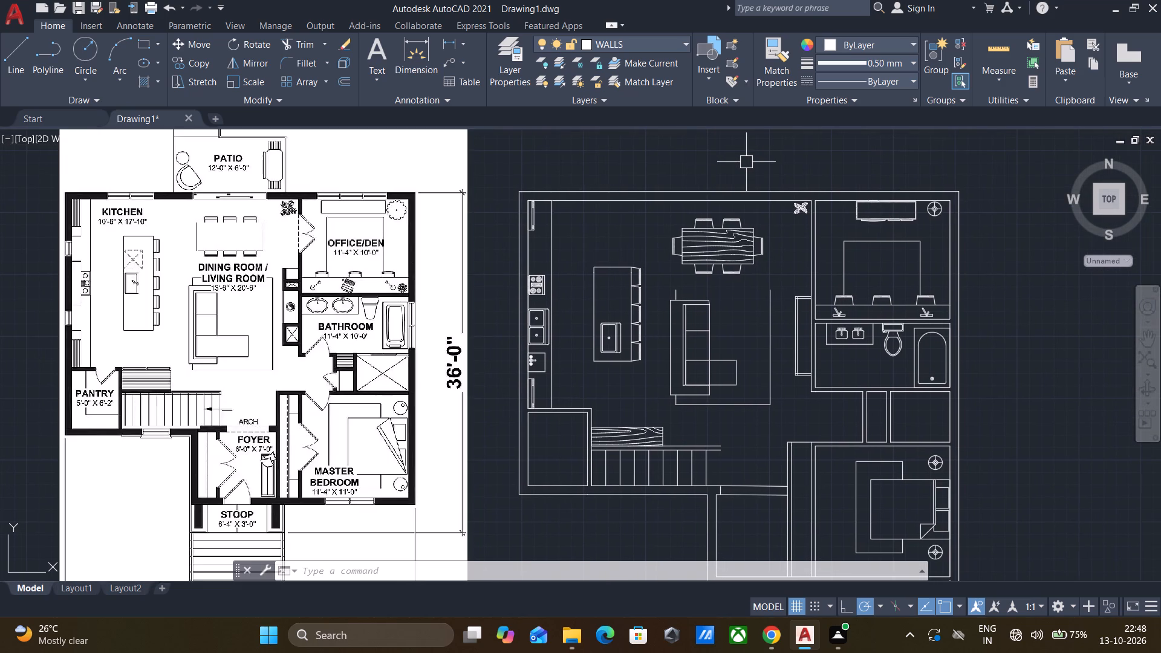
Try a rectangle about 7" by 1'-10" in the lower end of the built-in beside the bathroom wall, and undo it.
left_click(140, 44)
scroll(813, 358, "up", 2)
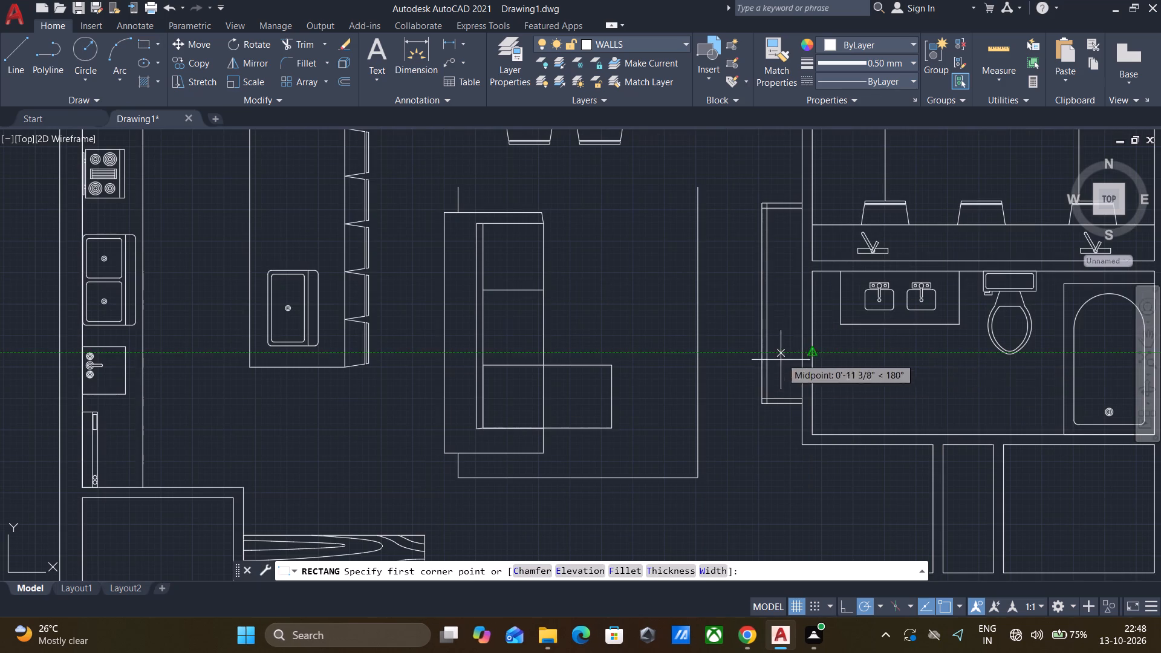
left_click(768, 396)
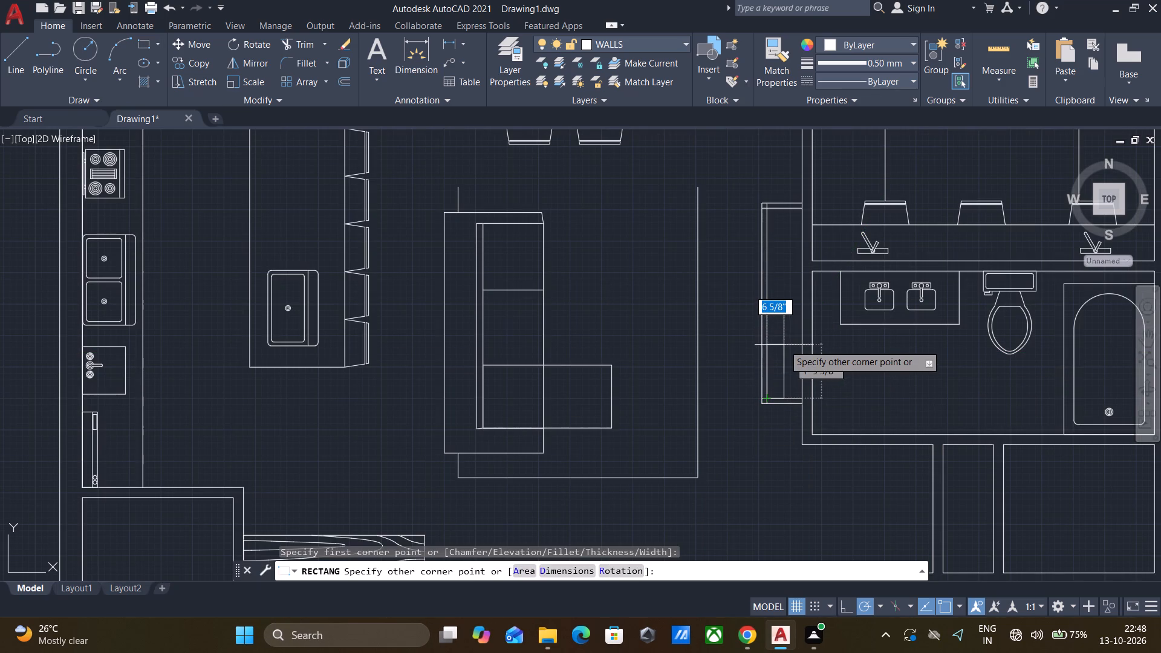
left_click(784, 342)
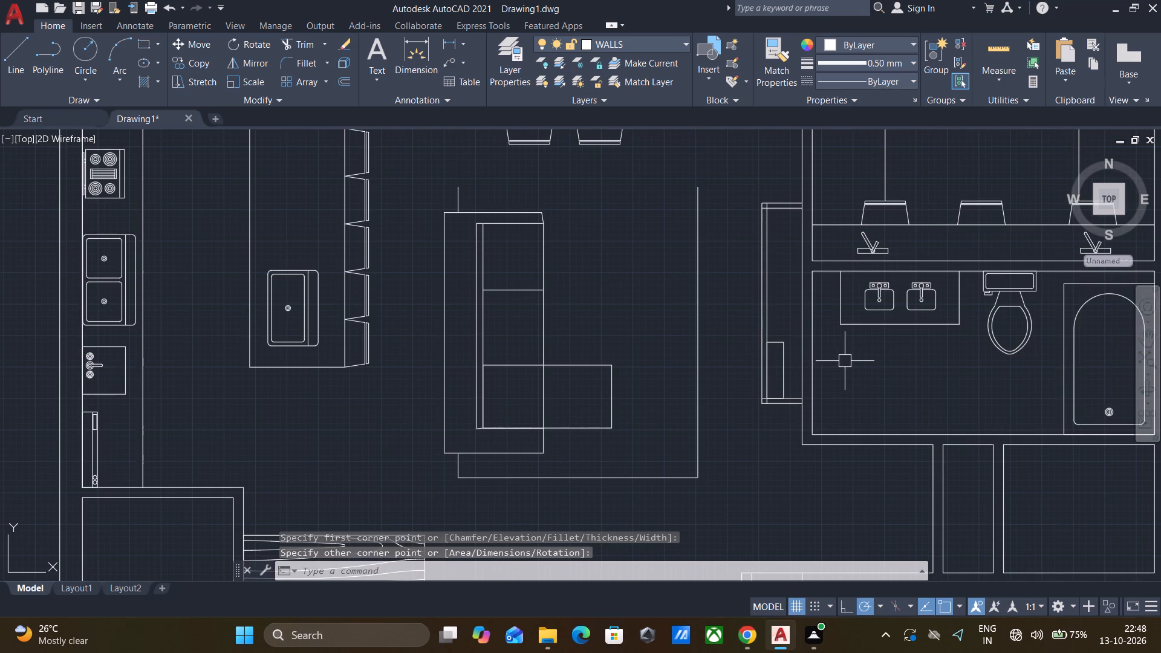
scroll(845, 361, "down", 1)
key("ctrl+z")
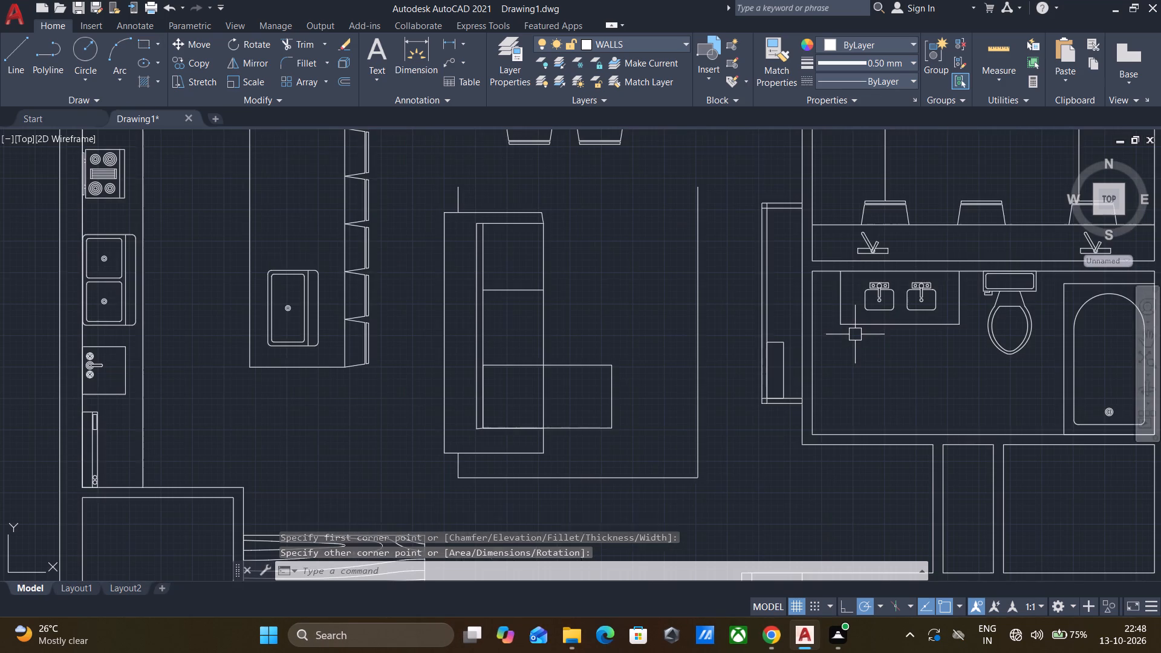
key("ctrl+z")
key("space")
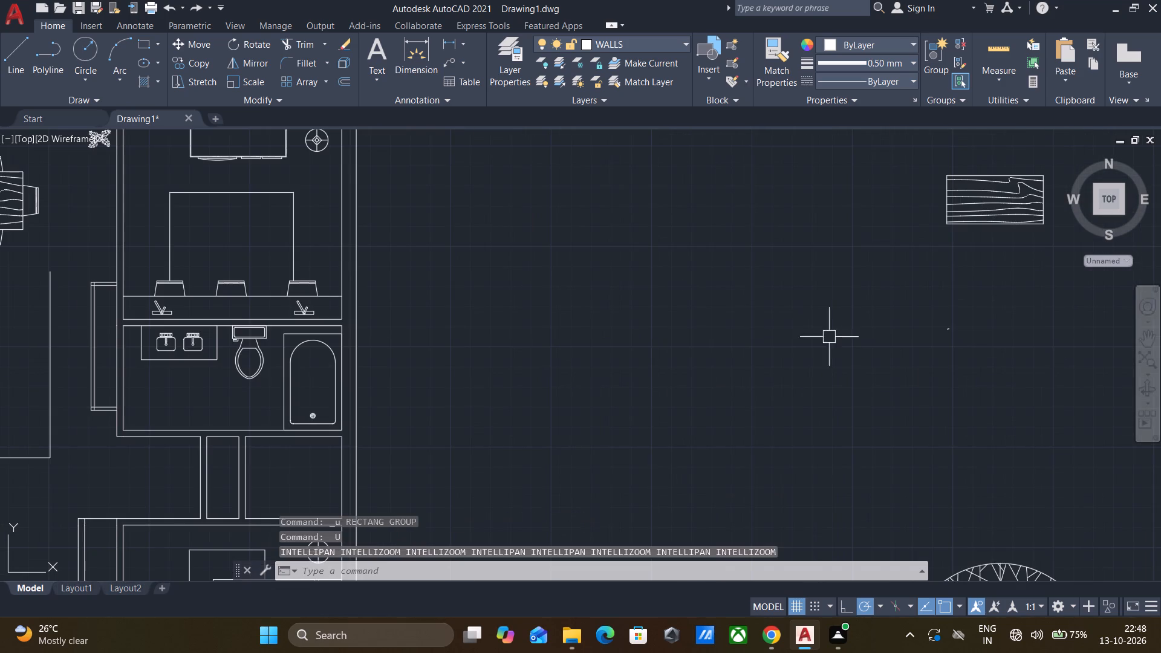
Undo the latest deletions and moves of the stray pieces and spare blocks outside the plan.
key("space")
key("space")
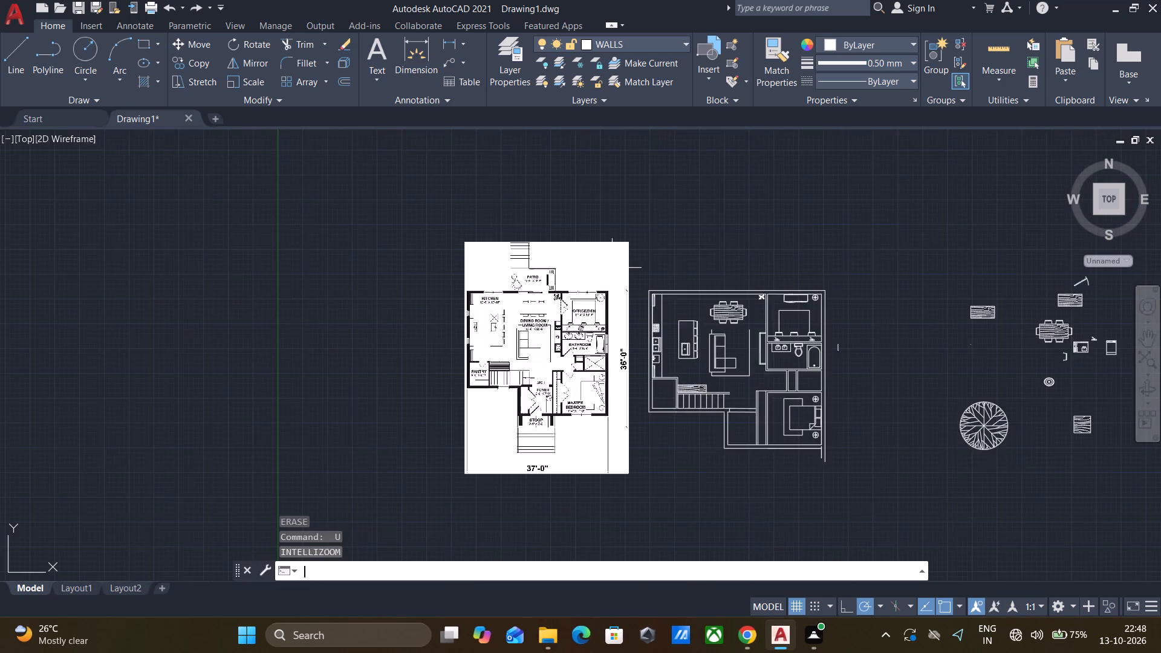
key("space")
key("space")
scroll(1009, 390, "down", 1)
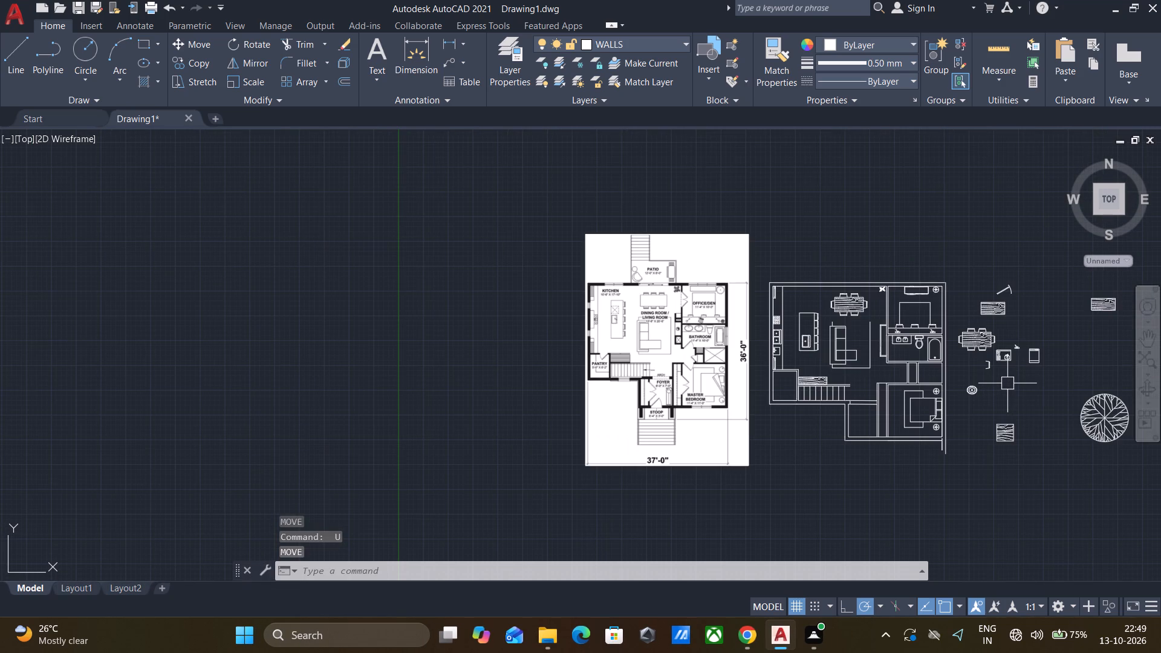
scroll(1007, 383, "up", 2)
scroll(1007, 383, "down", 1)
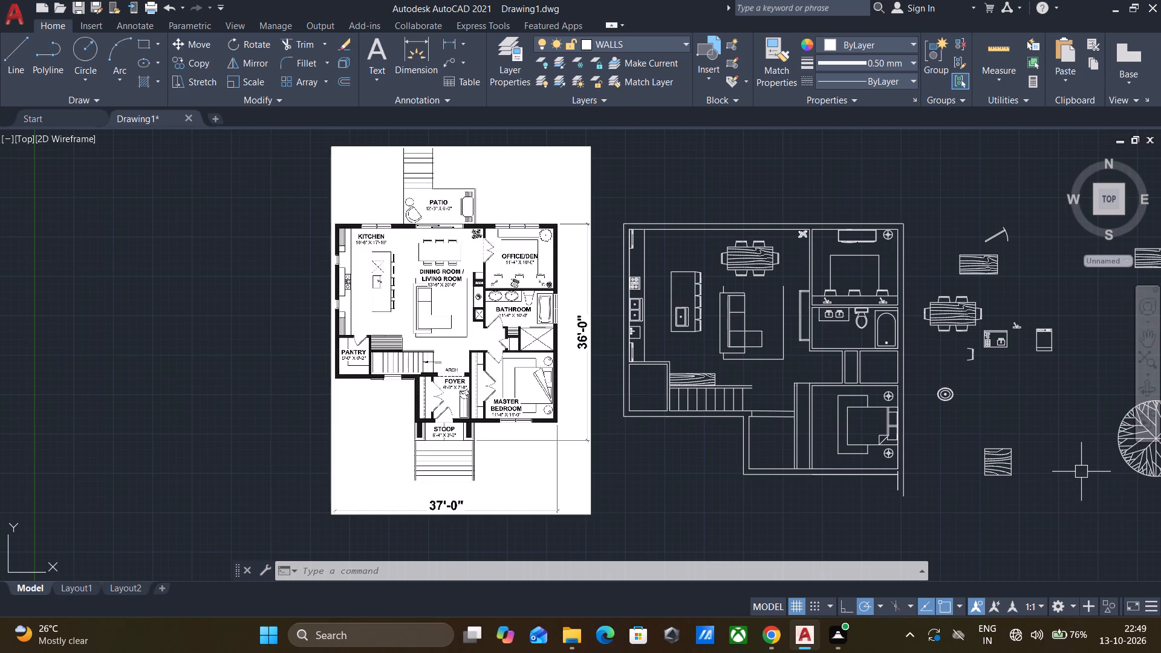
Move the spare blocks beside the plan farther out, past the loose wood-grain block and the round tree.
key("Escape")
key("Escape")
key("Escape")
key("Escape")
key("Escape")
key("Escape")
key("Escape")
left_click_drag(1050, 550, 1050, 549)
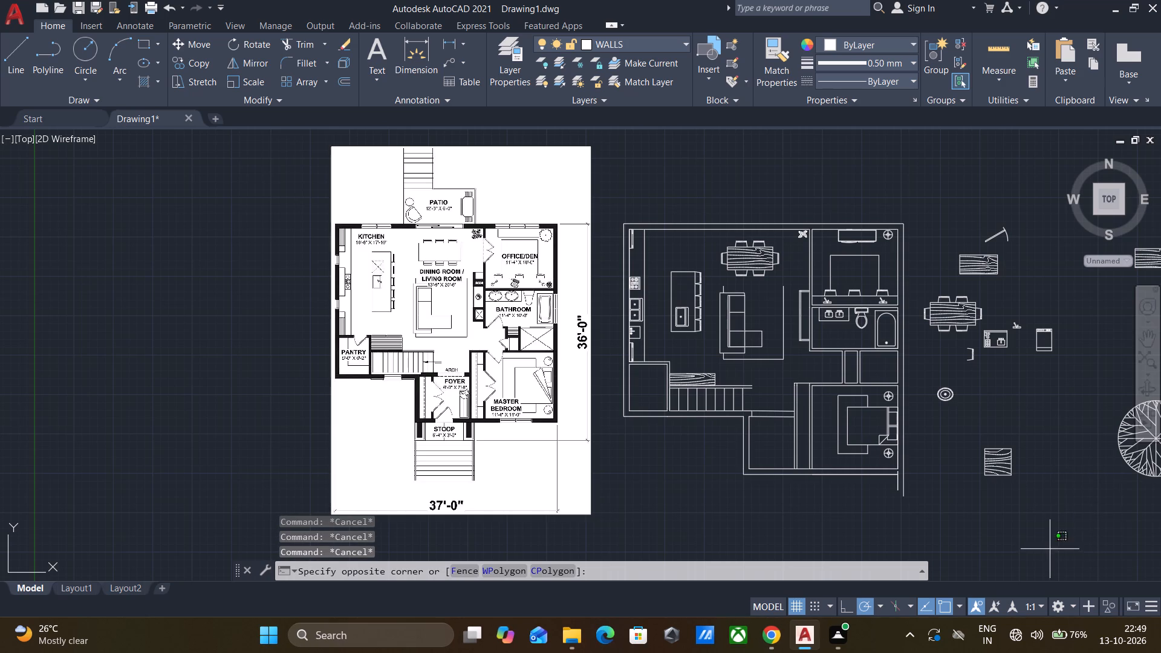
left_click_drag(1050, 549, 1048, 543)
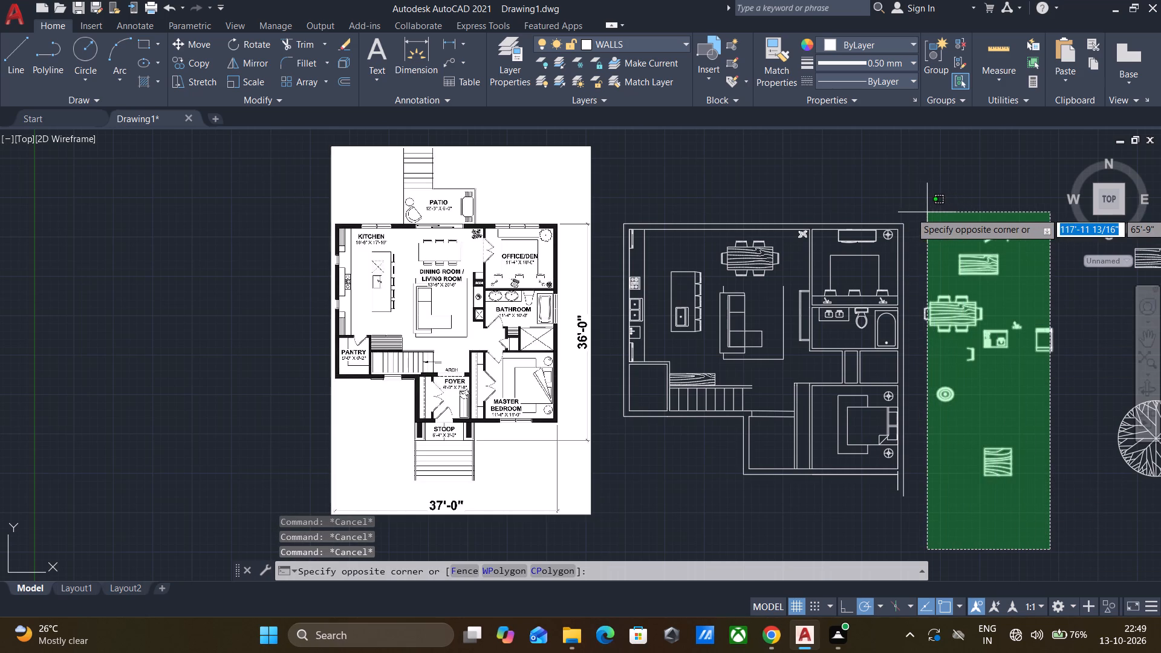
left_click(927, 212)
key("m")
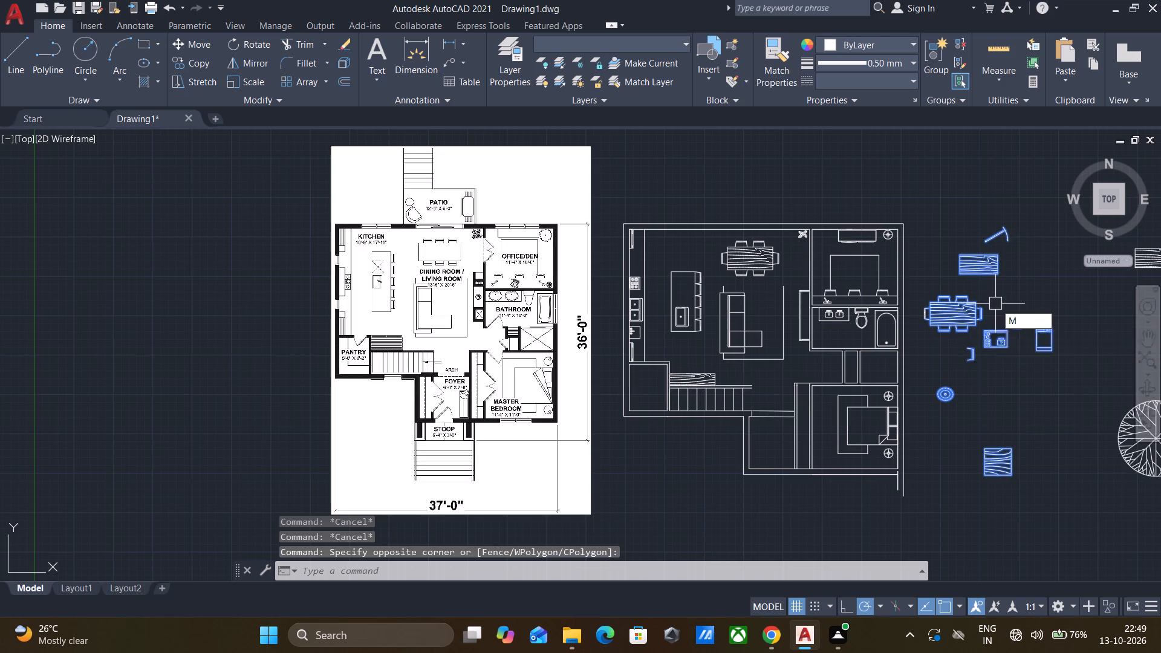
left_click(1001, 331)
left_click(967, 318)
scroll(1016, 325, "down", 3)
middle_click_drag(1016, 325, 957, 337)
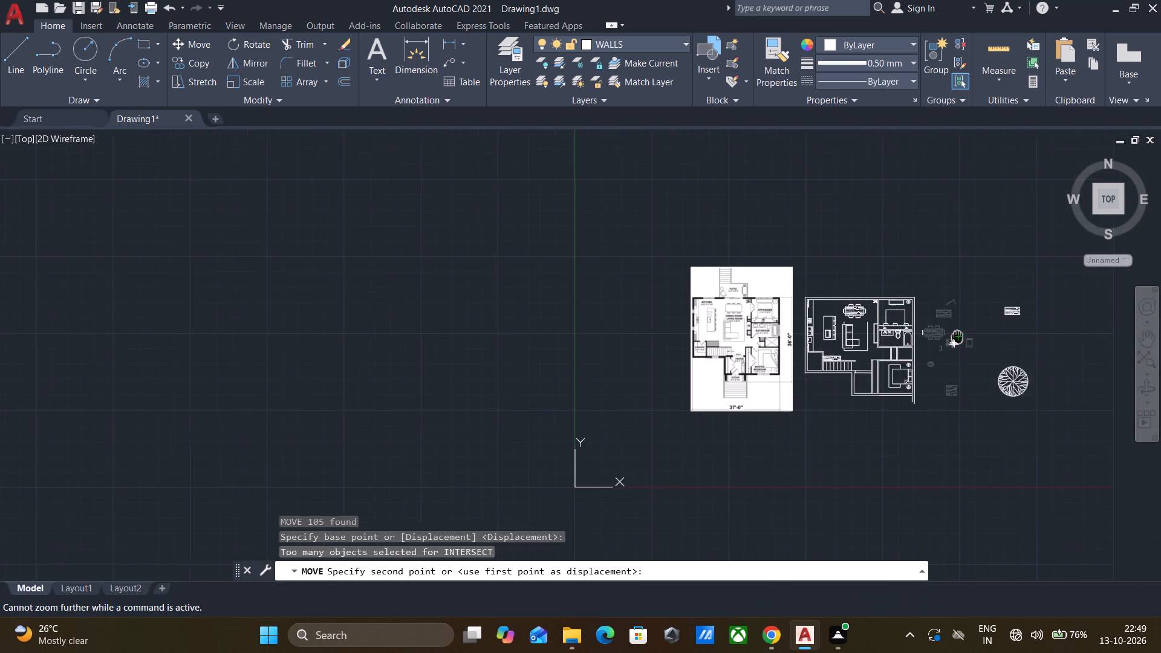
middle_click_drag(957, 337, 912, 335)
left_click(1041, 325)
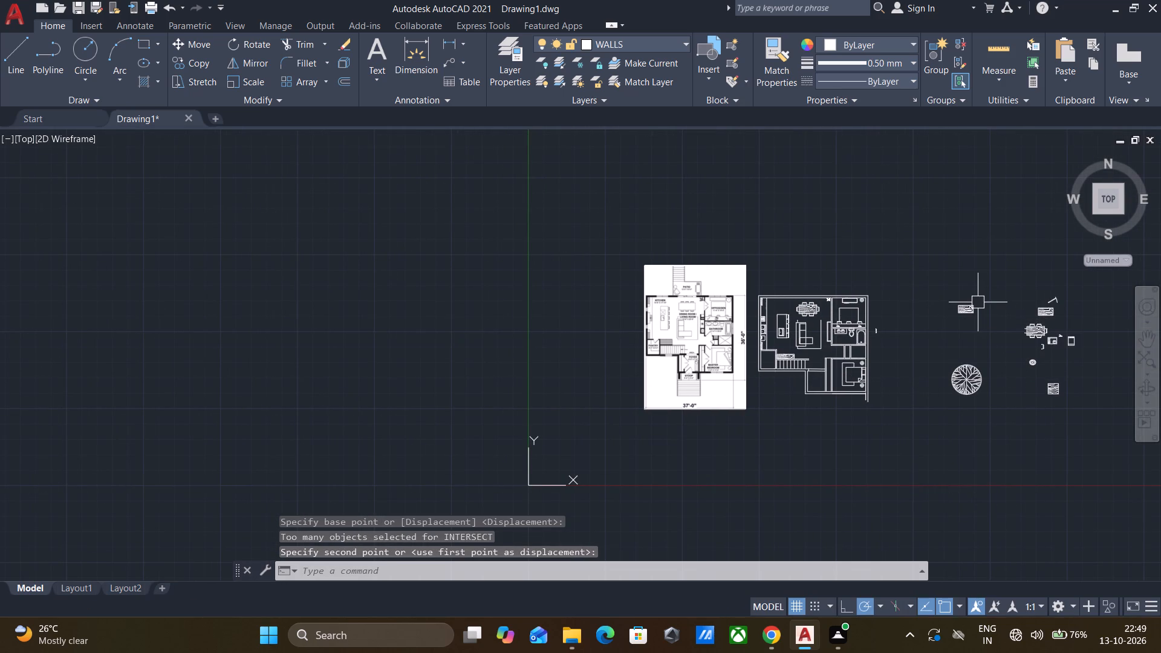
Delete the stray short vertical pieces outside the bathroom's exterior wall.
key("grave")
key("Escape")
scroll(855, 331, "up", 3)
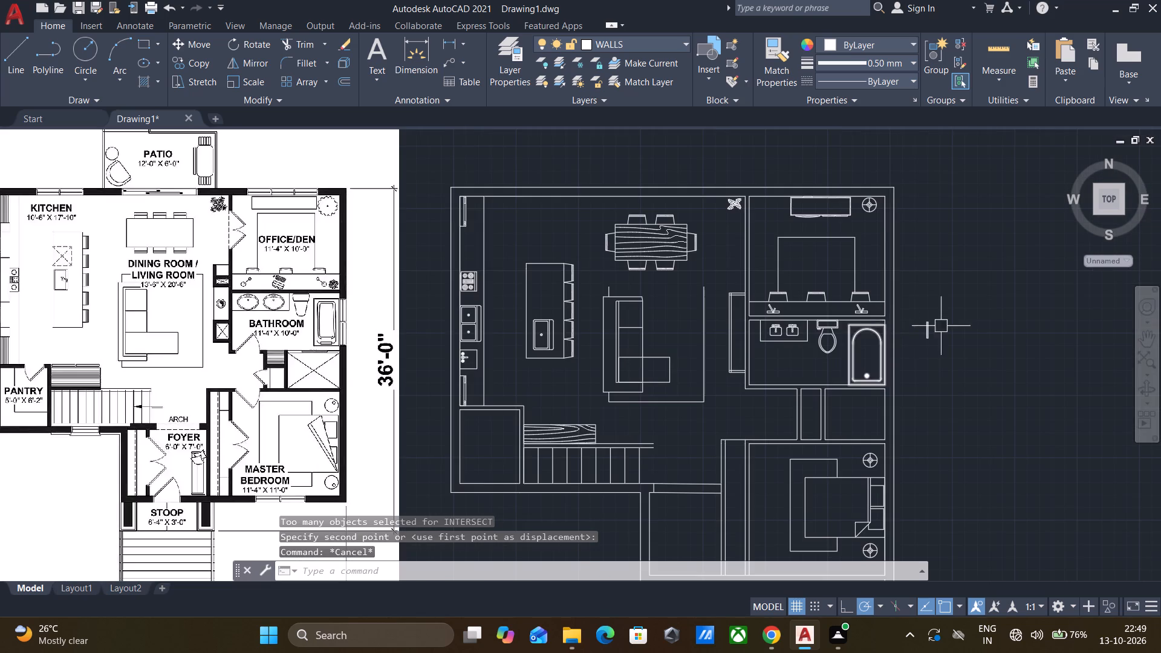
left_click(932, 331)
key("Delete")
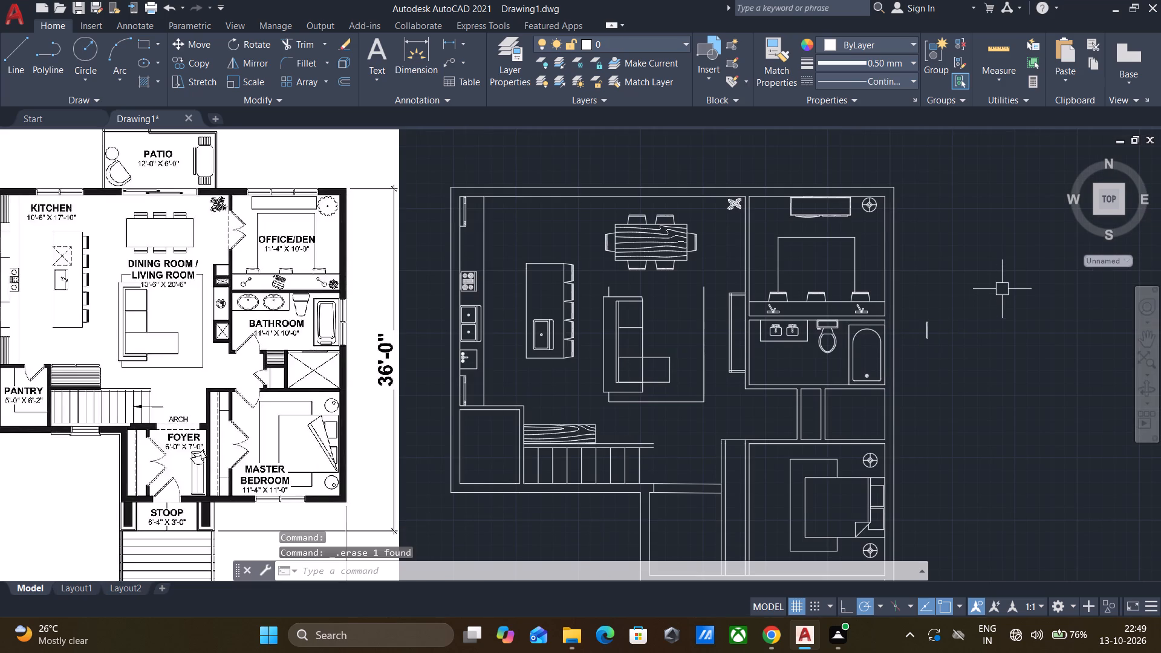
left_click(930, 334)
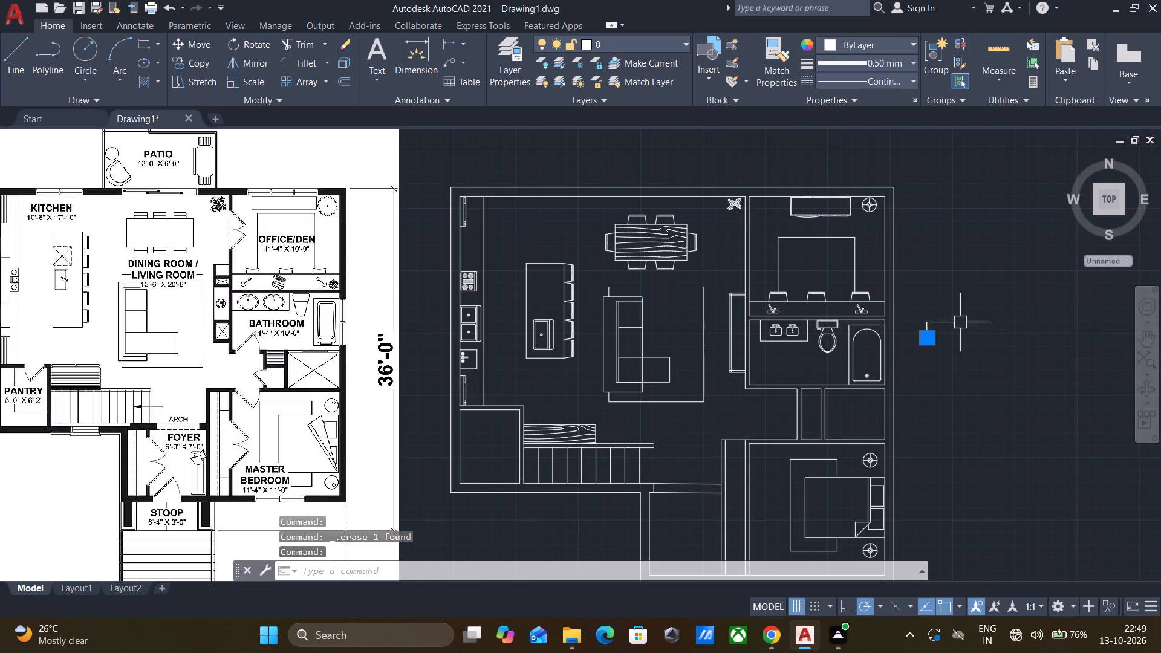
key("Delete")
left_click(929, 331)
key("Delete")
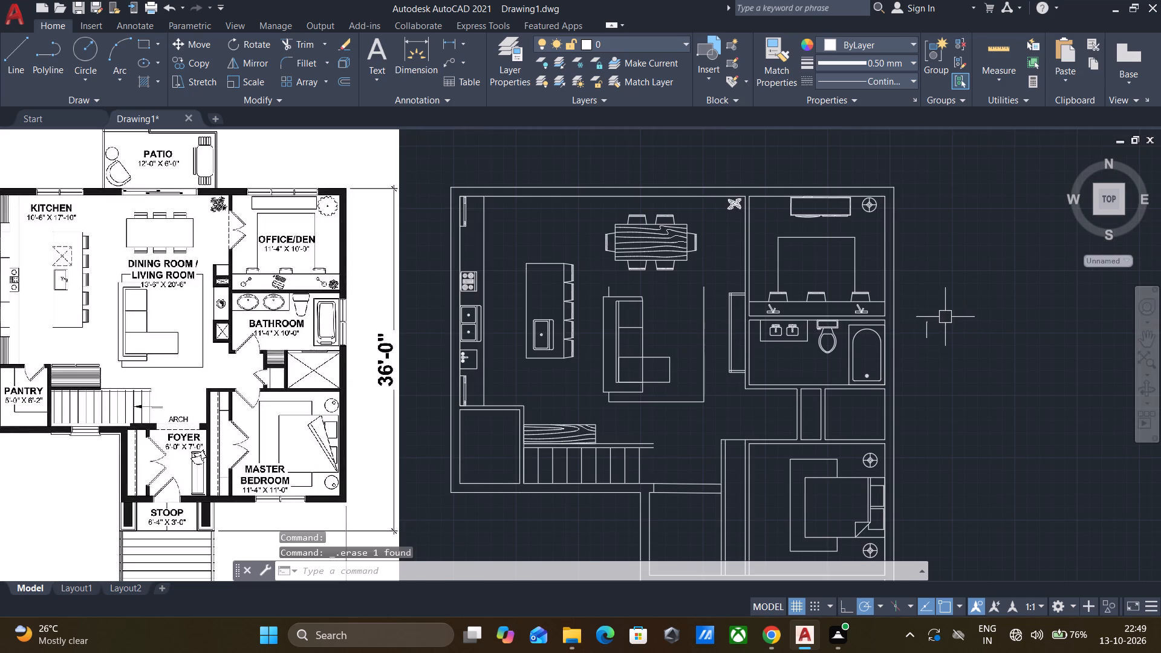
left_click(925, 329)
key("Delete")
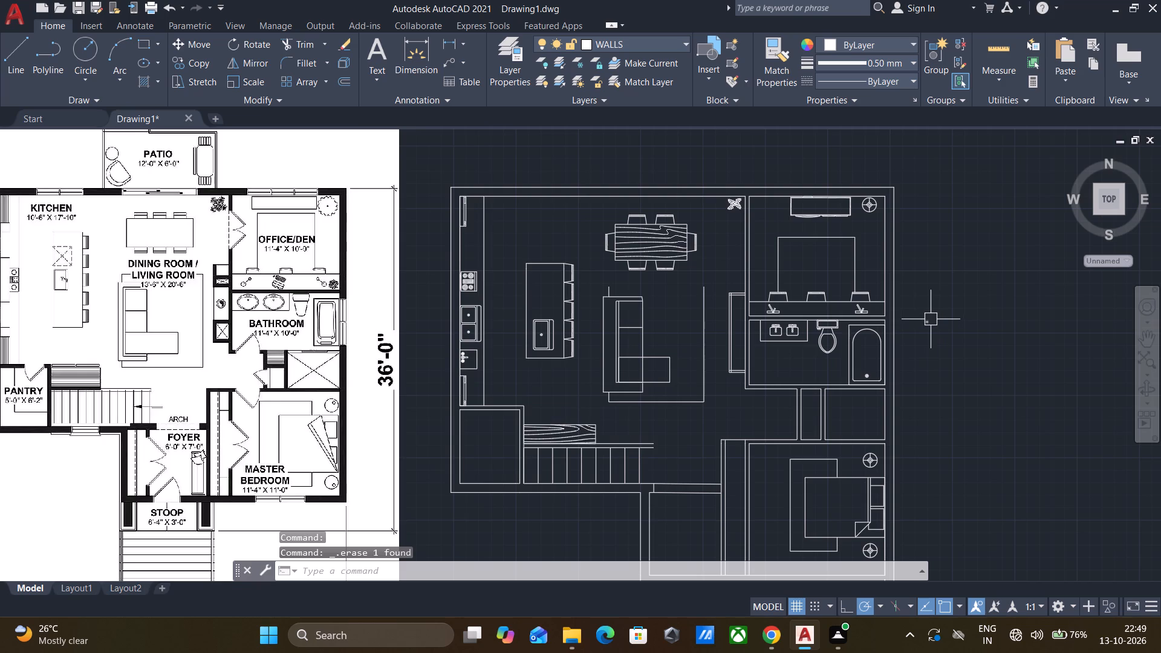
left_click(931, 319)
key("Delete")
key("Delete")
Draw a rectangle in the lower end of the built-in along the living-room side of the bathroom wall.
scroll(976, 347, "down", 1)
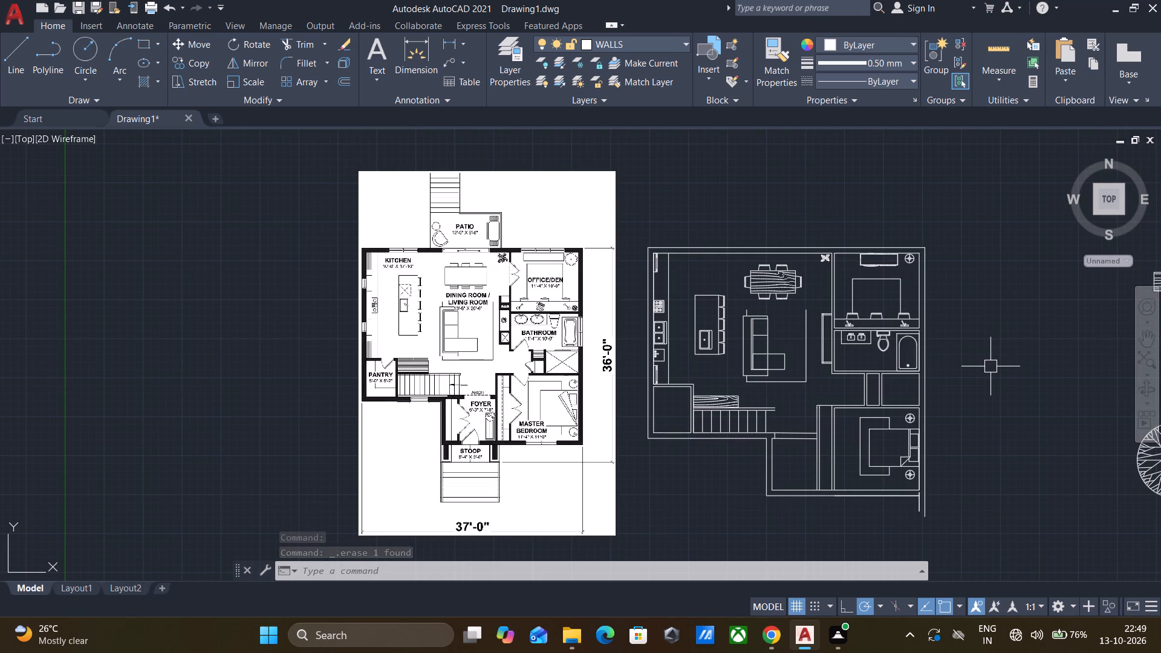
scroll(984, 368, "up", 2)
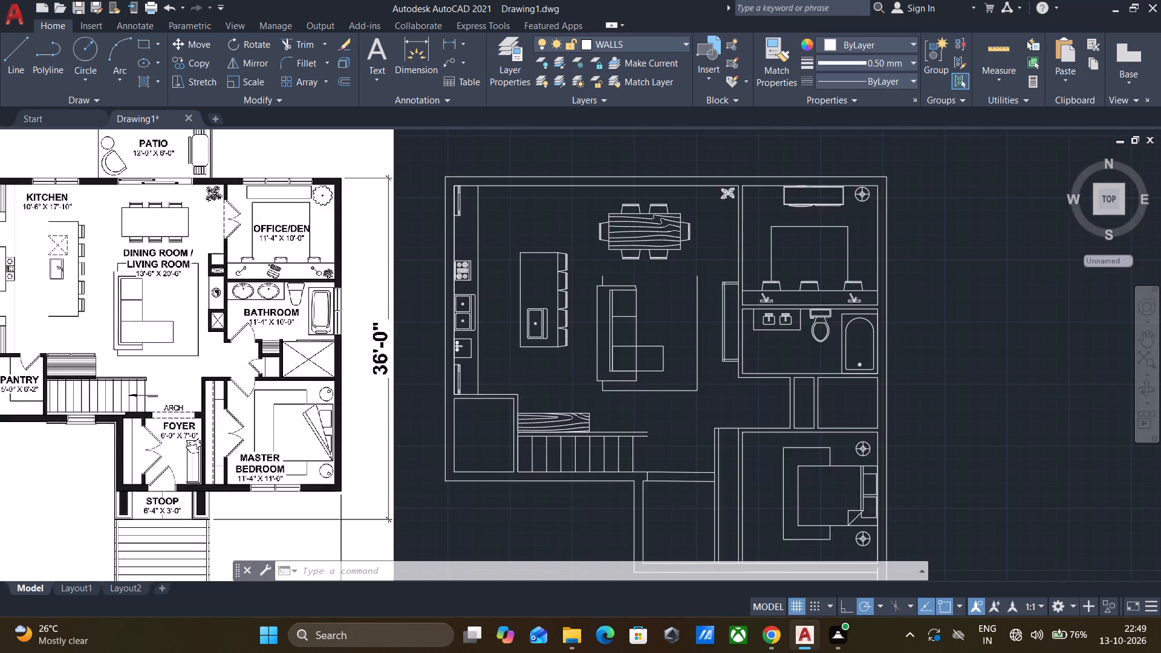
type("RE")
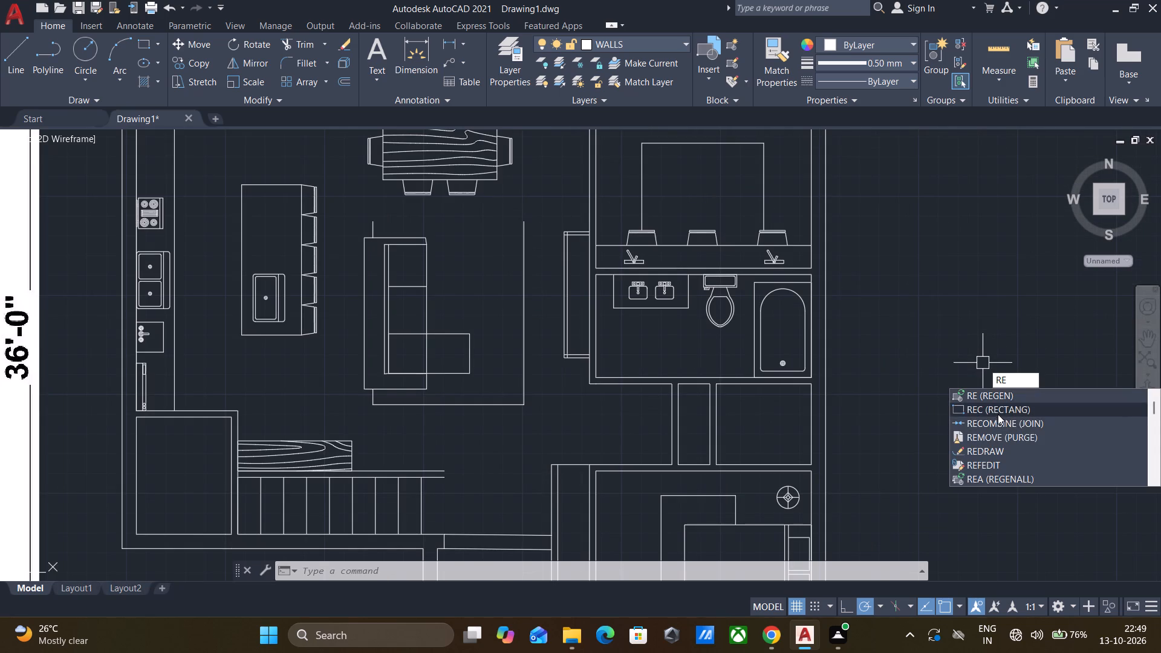
left_click(998, 414)
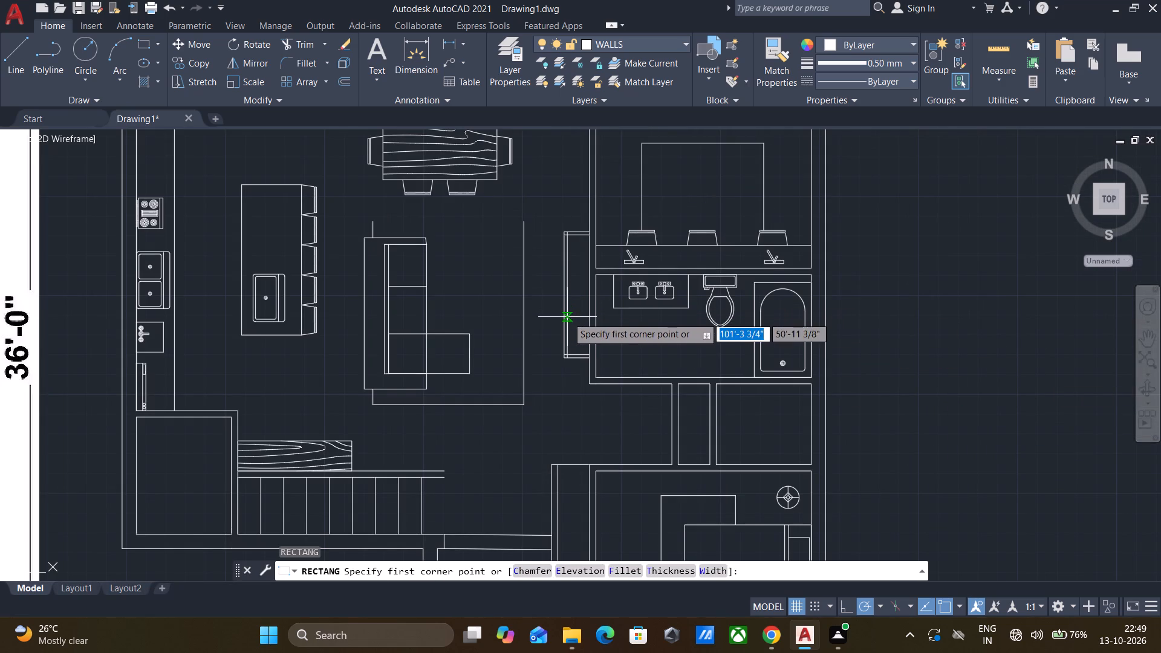
left_click(567, 317)
left_click(590, 356)
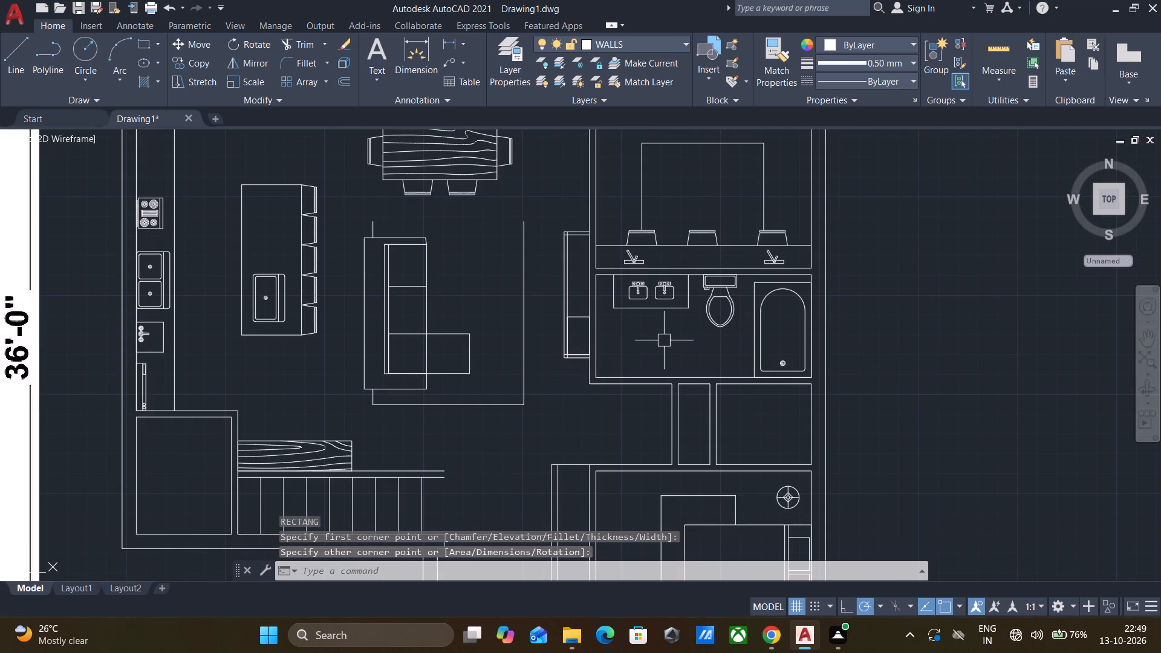
scroll(664, 340, "down", 1)
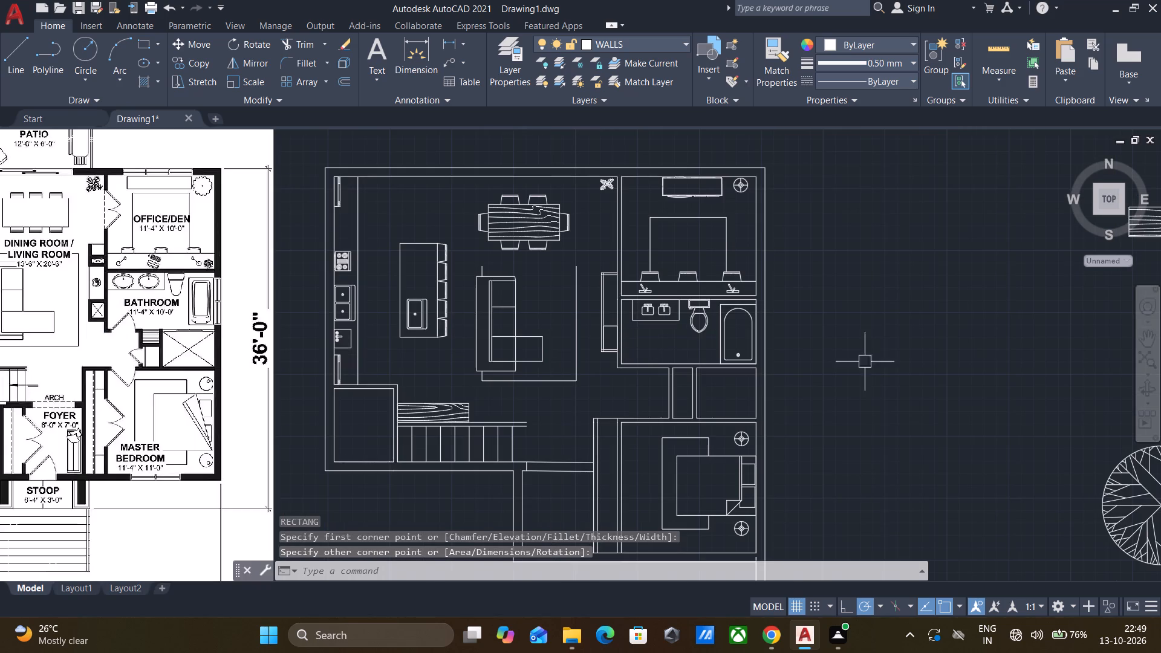
key("Escape")
Offset the new rectangle in the built-in outward by 1".
key("o")
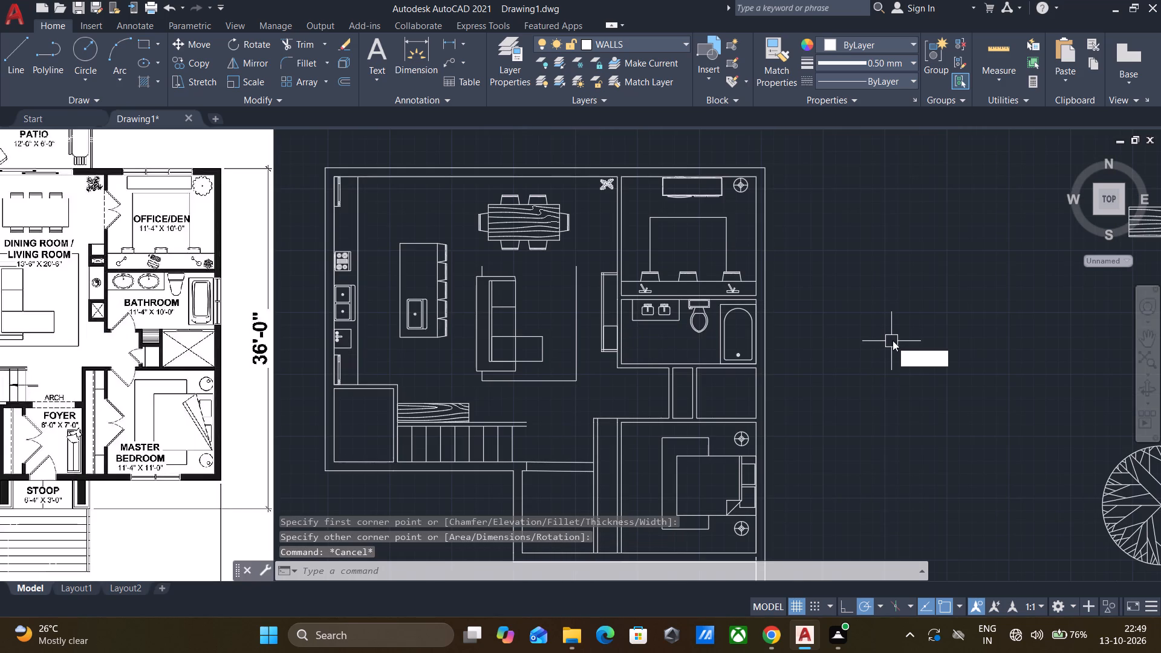
key("Return")
key("BackSpace")
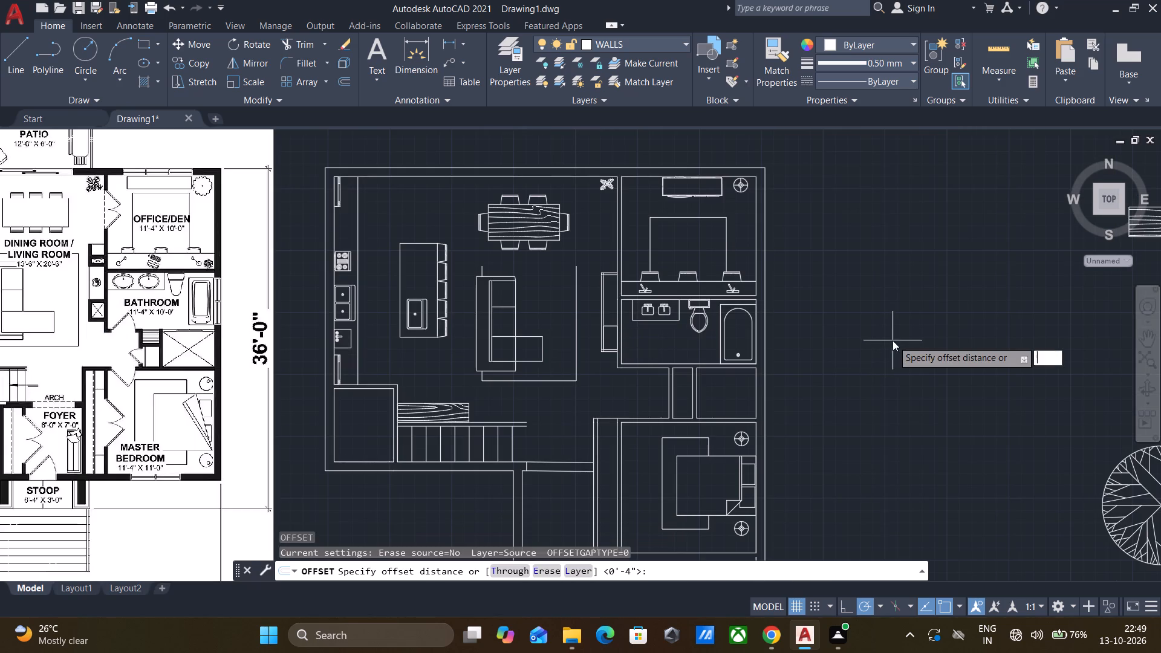
key("1")
key("Return")
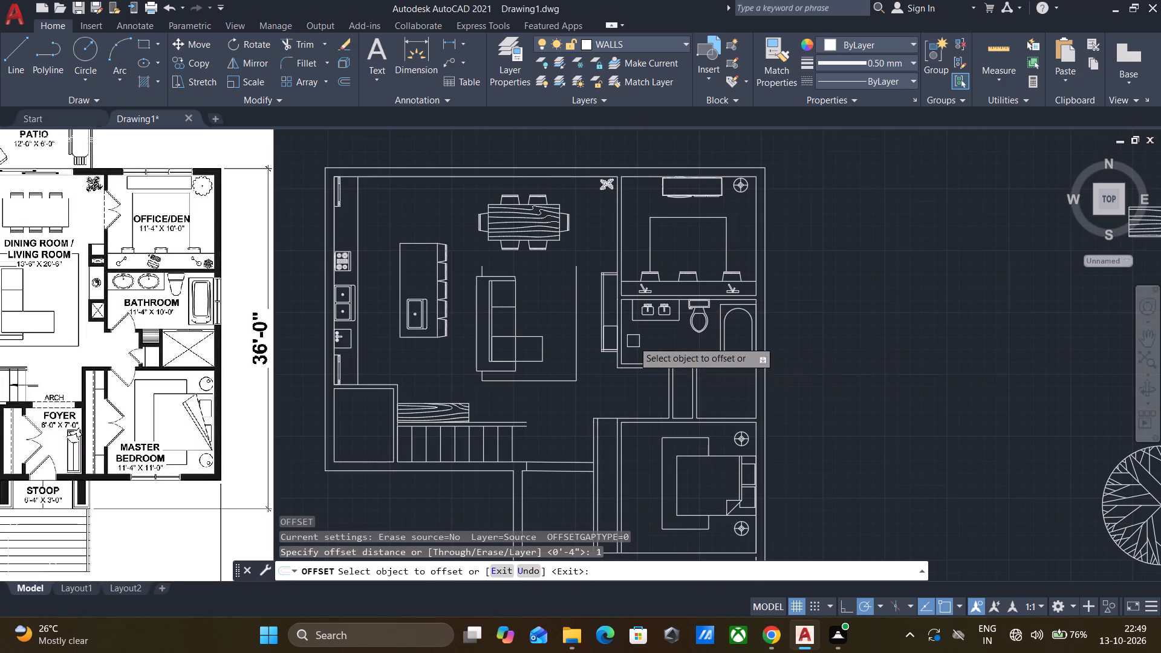
scroll(633, 341, "up", 3)
left_click(535, 273)
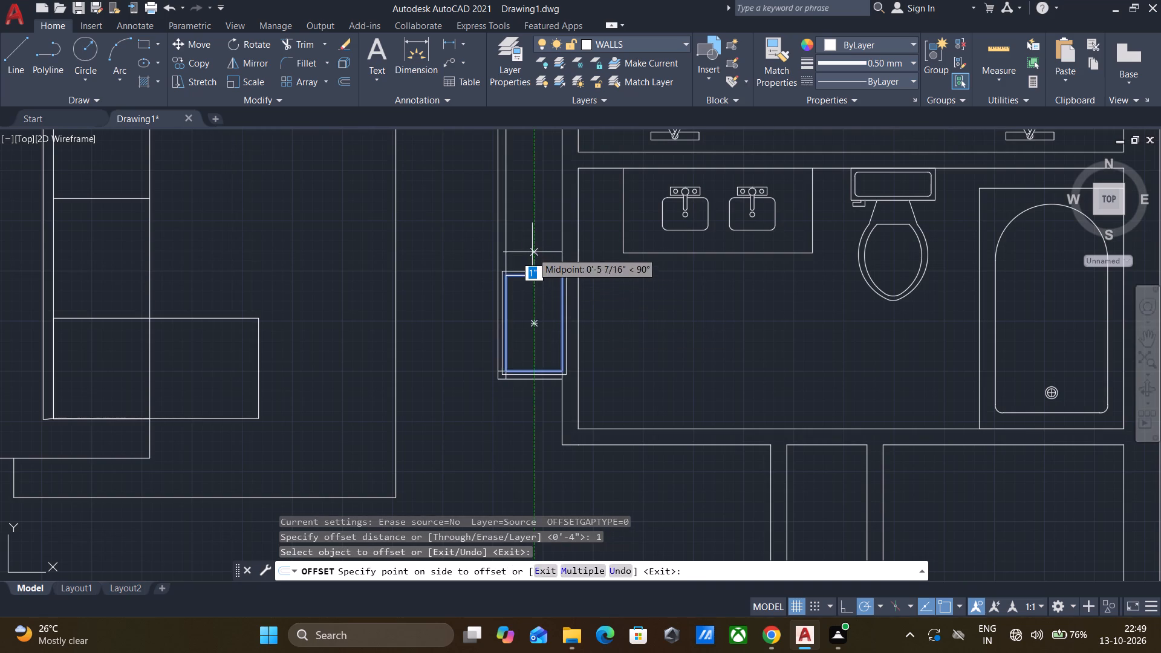
left_click(532, 252)
scroll(542, 250, "down", 2)
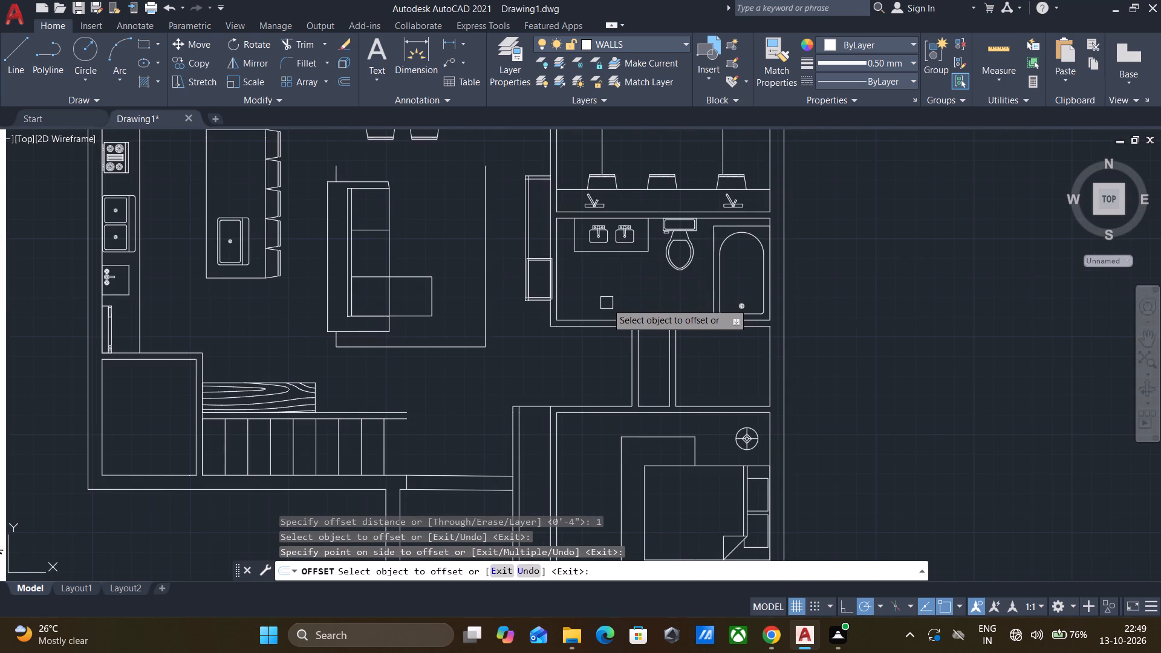
middle_click_drag(609, 301, 642, 326)
scroll(642, 326, "down", 1)
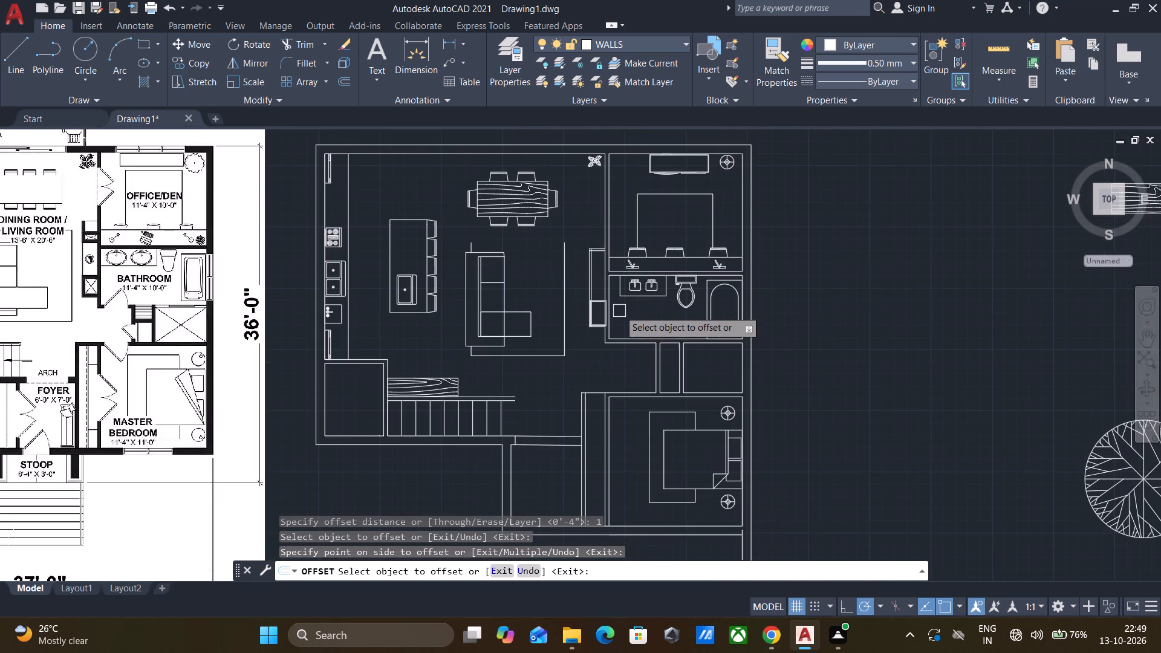
scroll(614, 307, "up", 4)
key("Escape")
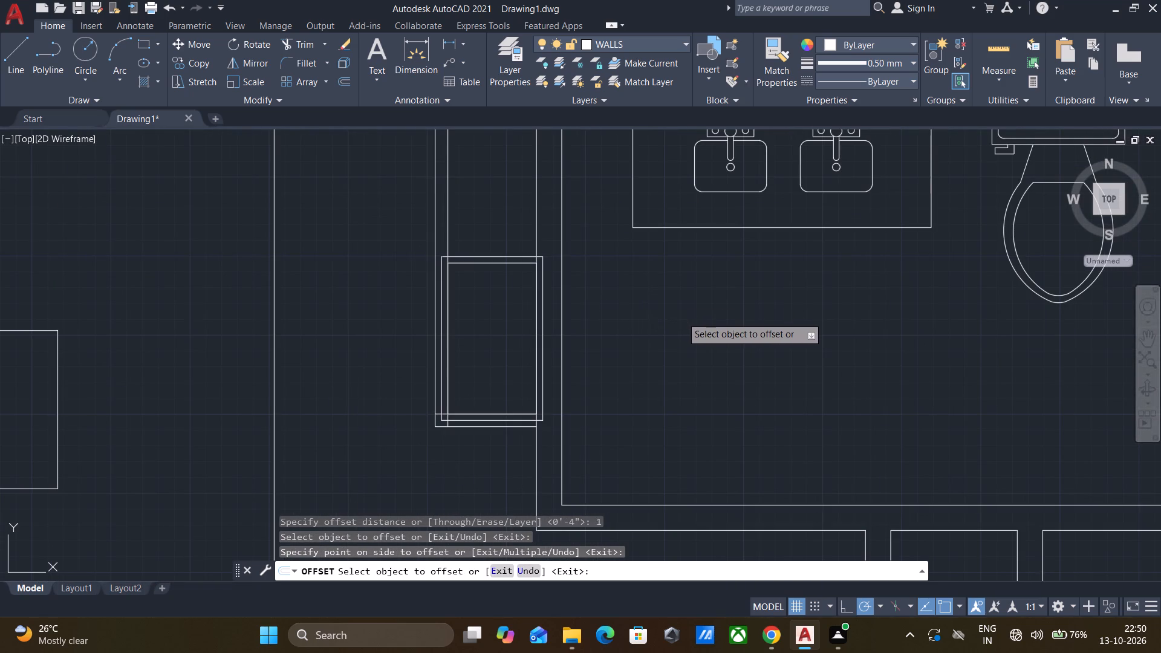
Trim the parts of the offset rectangle that project past the built-in into the bathroom wall.
type("TR")
key("Return")
key("Return")
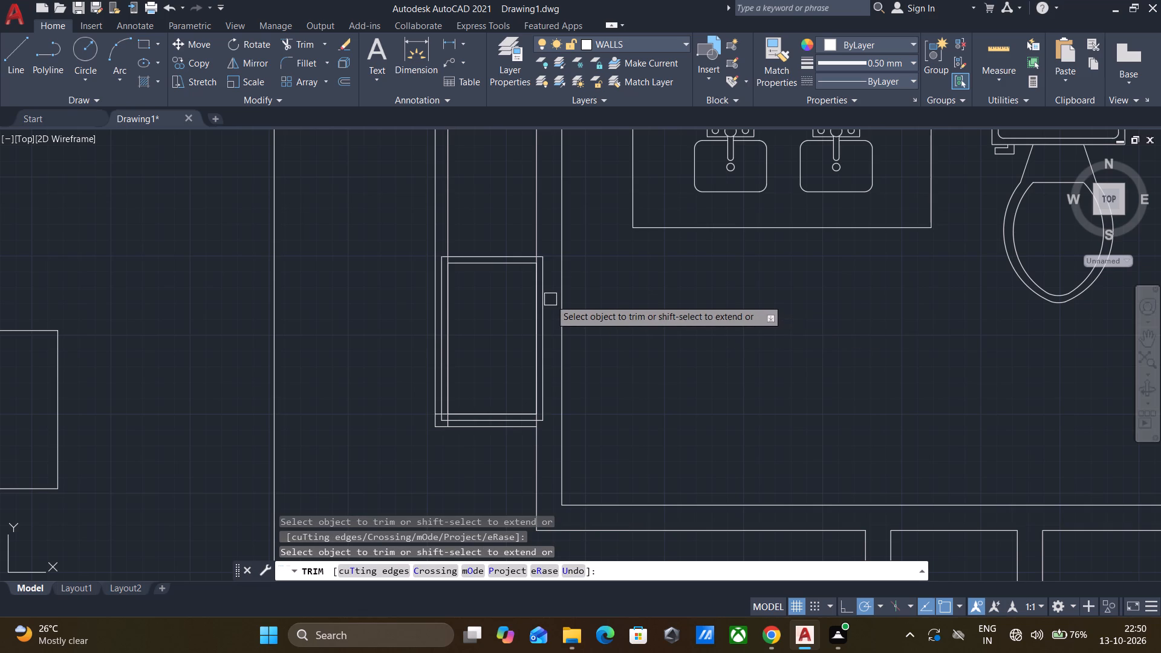
left_click(547, 306)
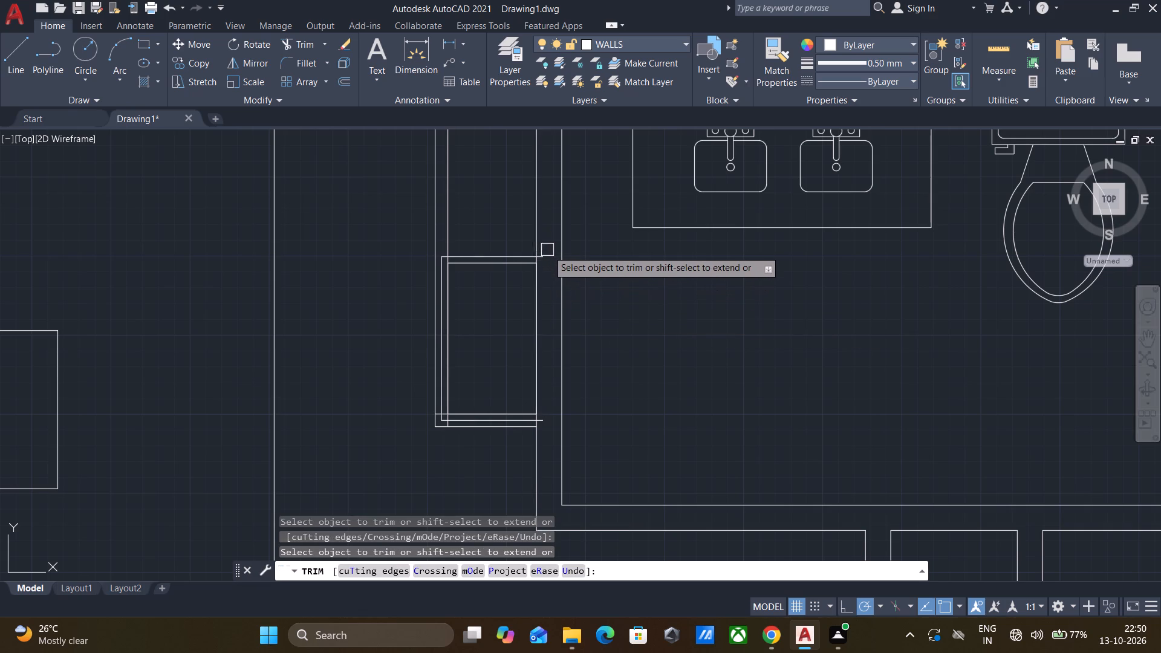
scroll(547, 254, "up", 3)
left_click(515, 262)
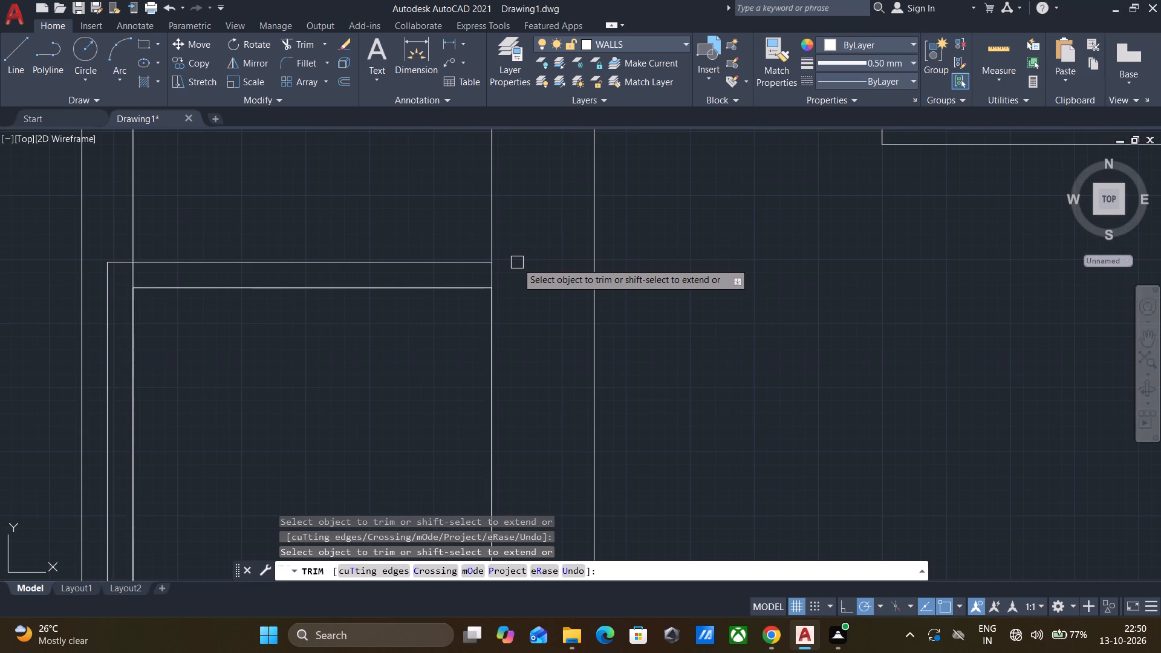
scroll(517, 262, "down", 2)
middle_click_drag(524, 360, 574, 265)
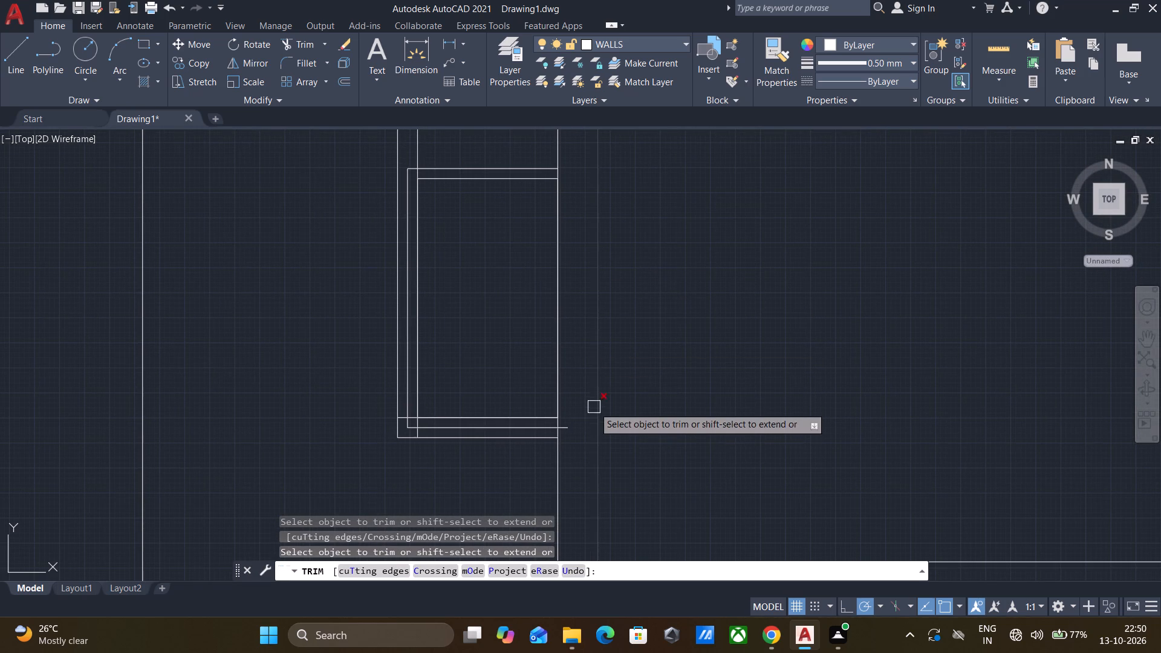
left_click(568, 430)
scroll(568, 430, "down", 2)
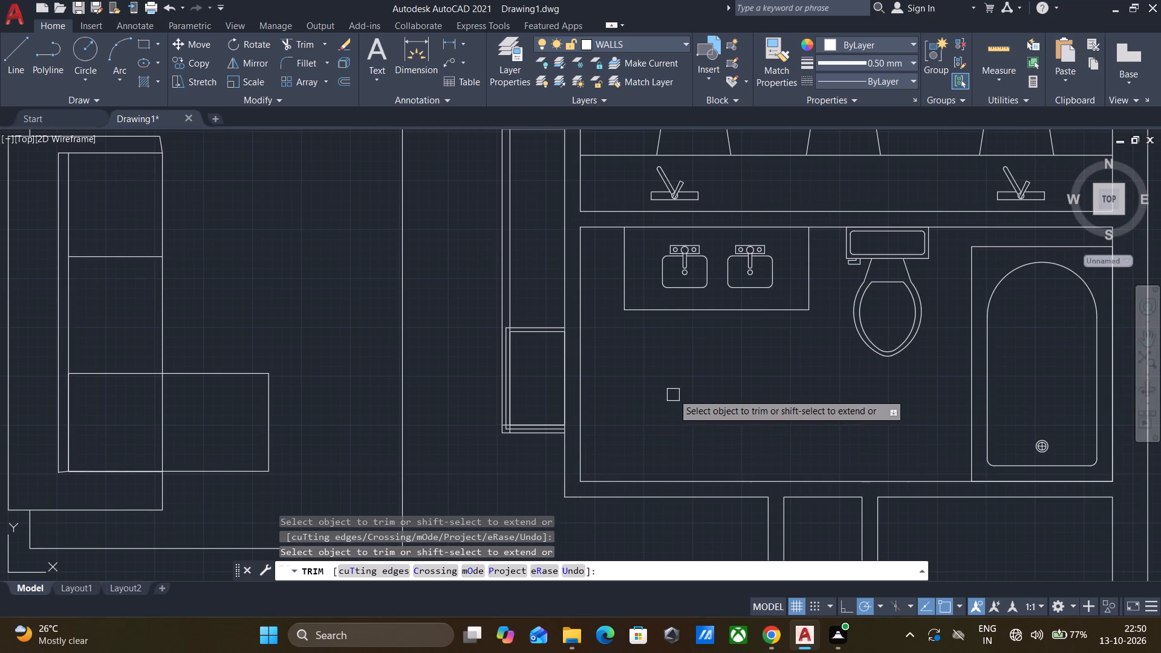
scroll(673, 394, "down", 2)
middle_click_drag(676, 392, 700, 410)
scroll(700, 410, "down", 1)
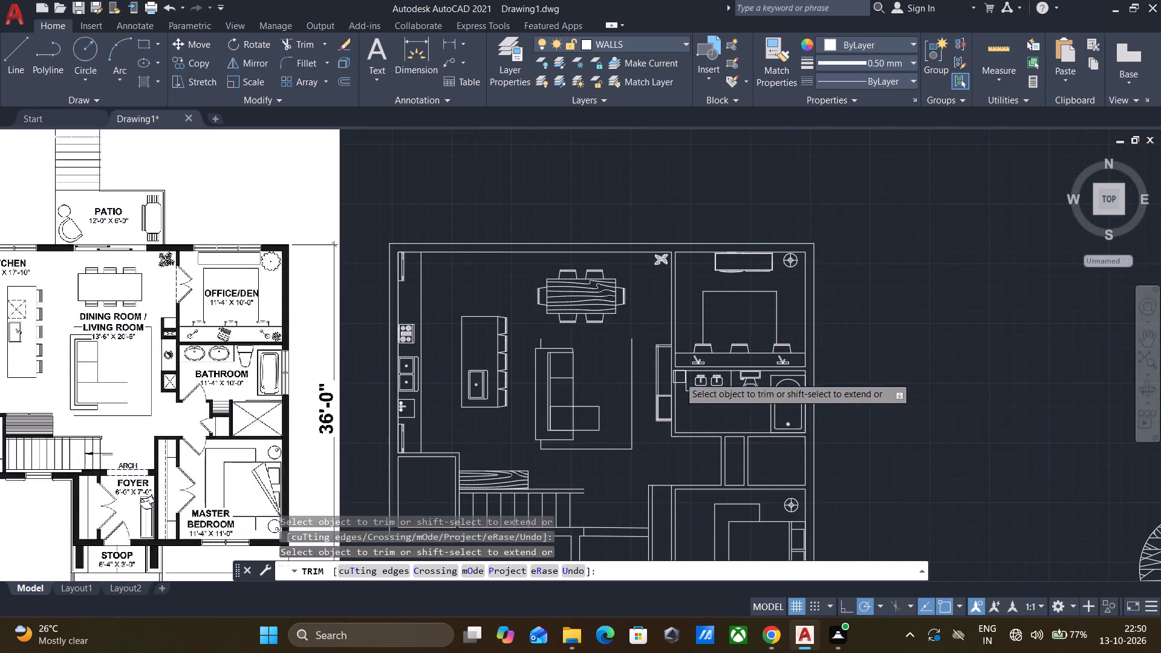
scroll(643, 310, "down", 1)
middle_click_drag(645, 310, 659, 268)
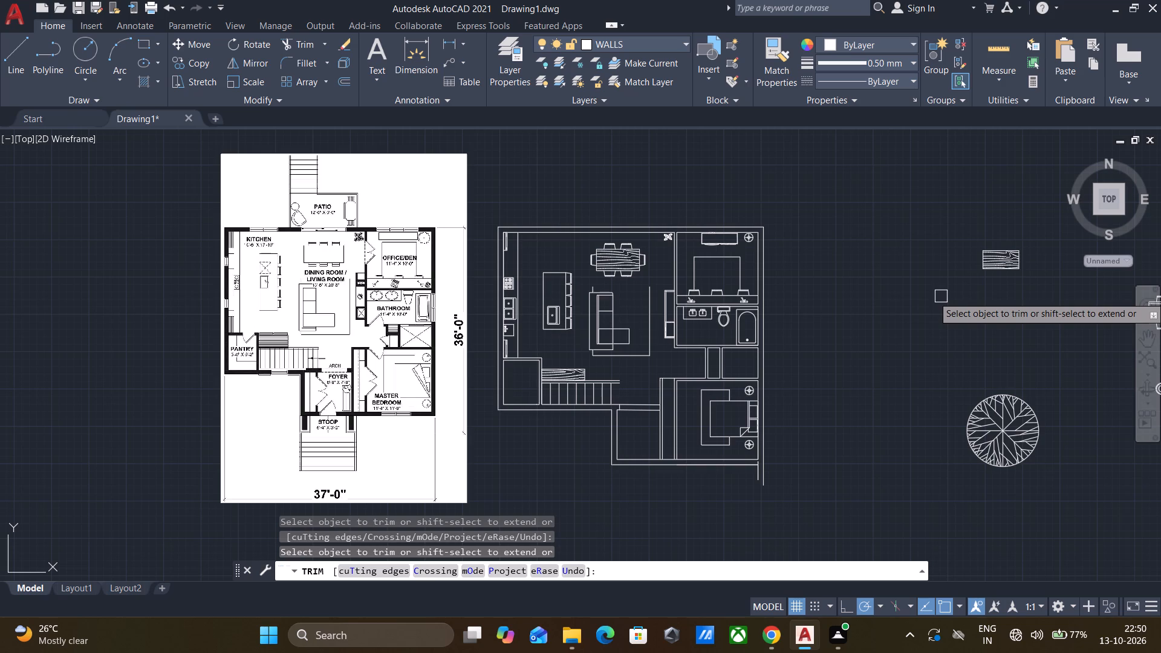
key("Escape")
Draw a rectangle in the upper end of the built-in along the living-room side of the bathroom wall.
type("REC")
left_click(995, 330)
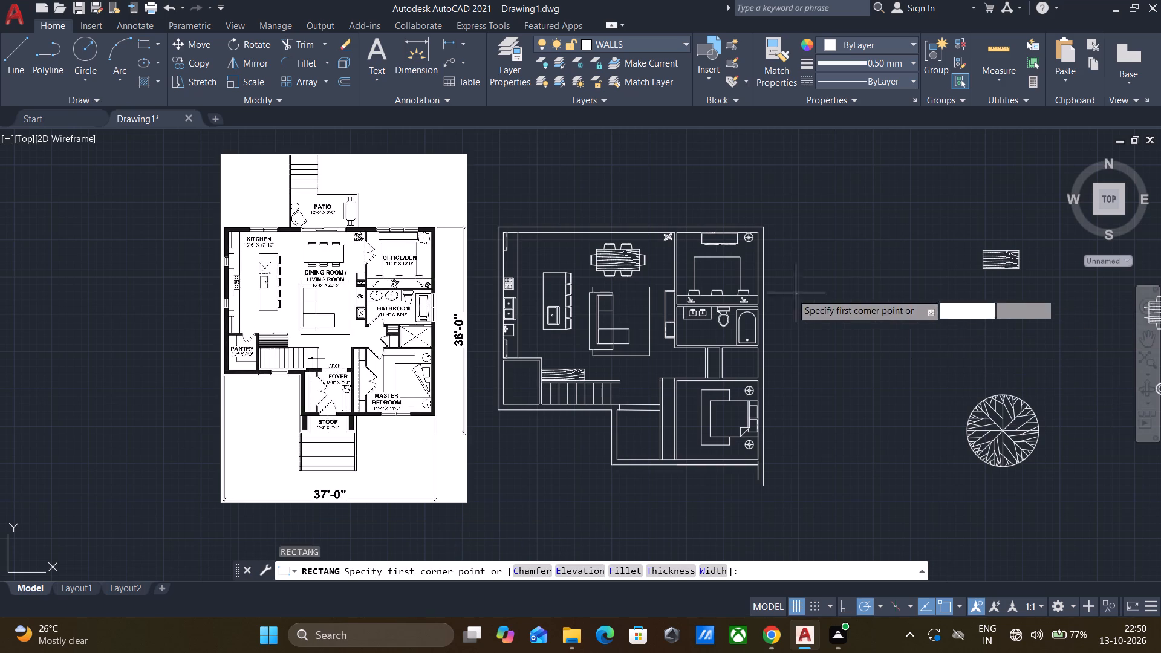
scroll(706, 288, "up", 3)
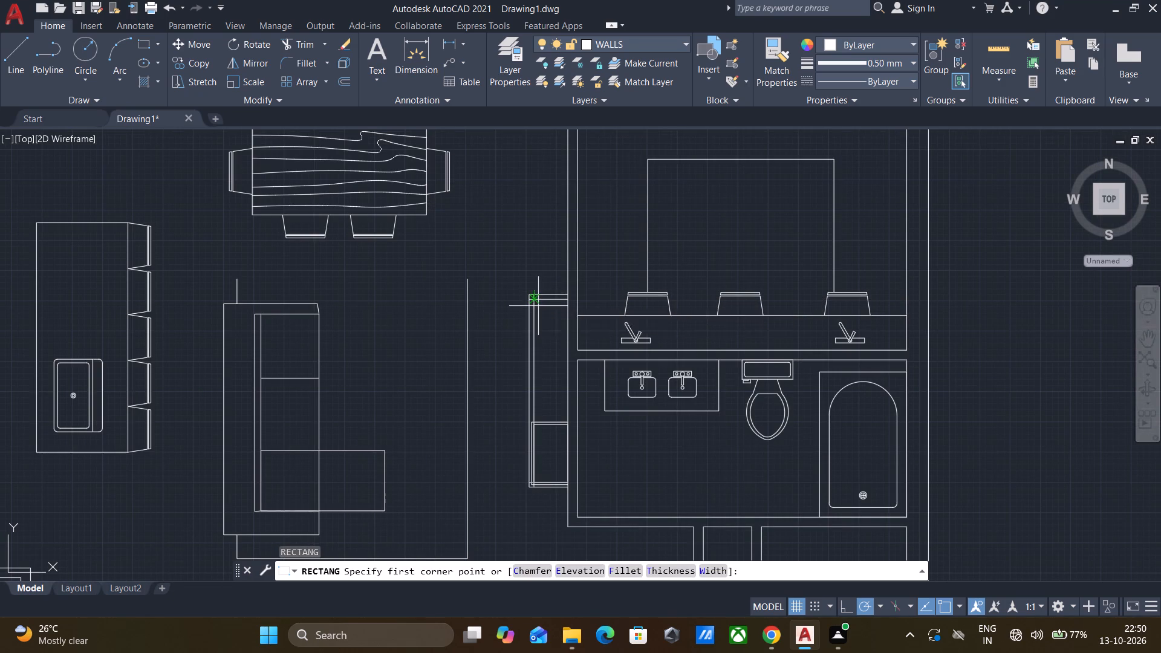
left_click(532, 299)
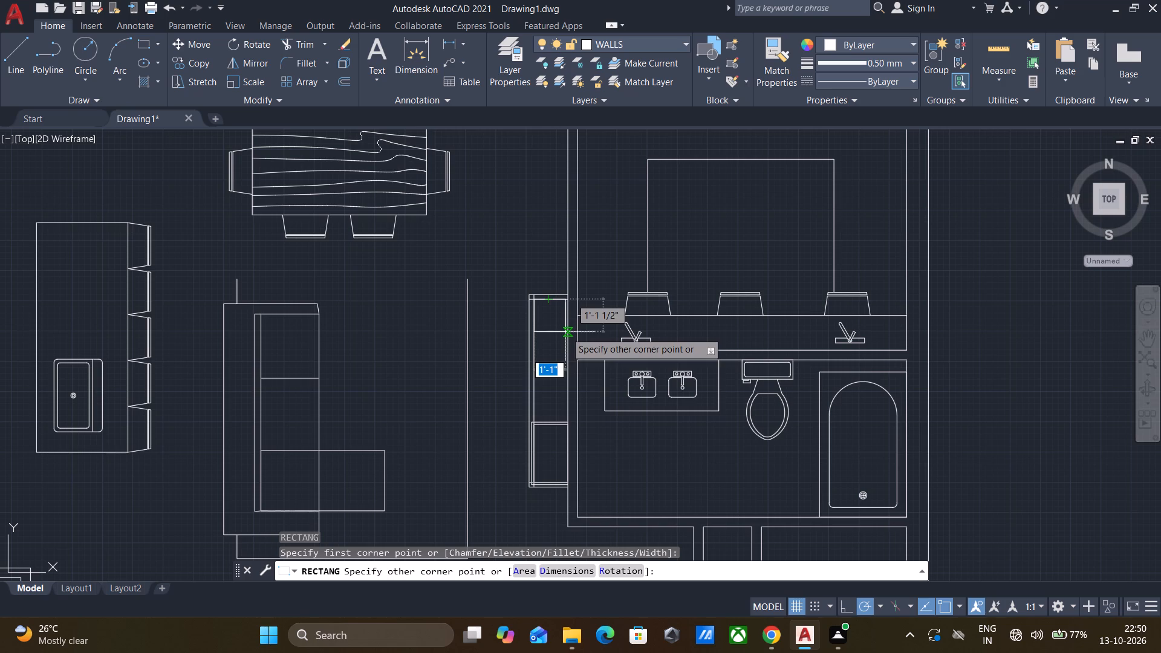
left_click(564, 345)
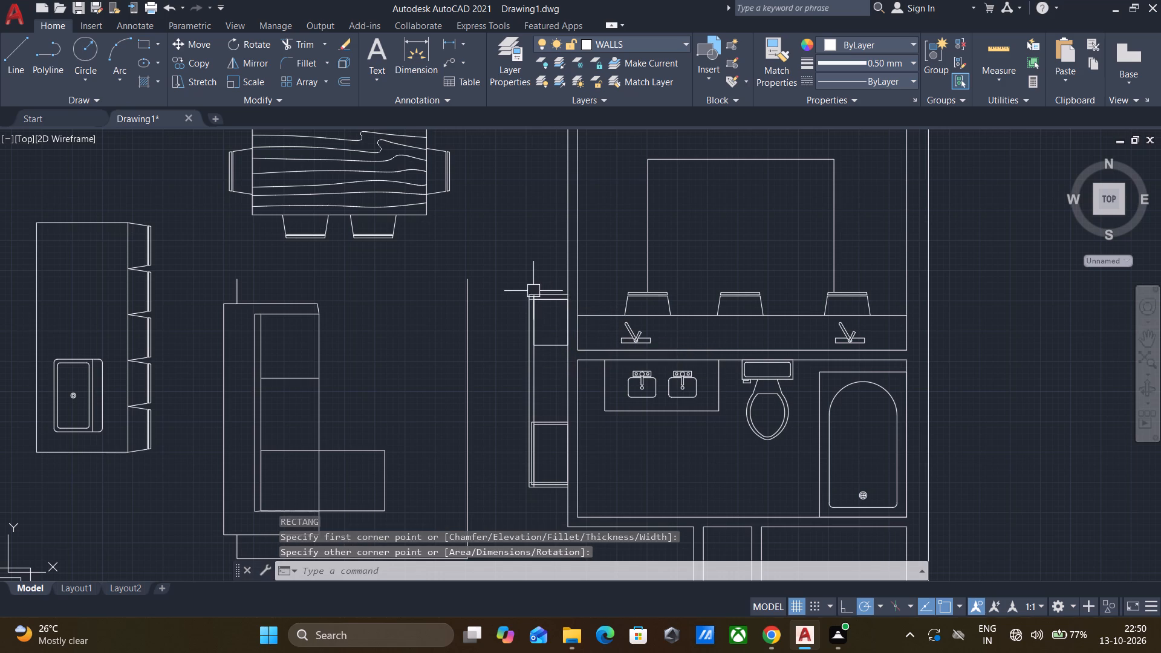
key("Escape")
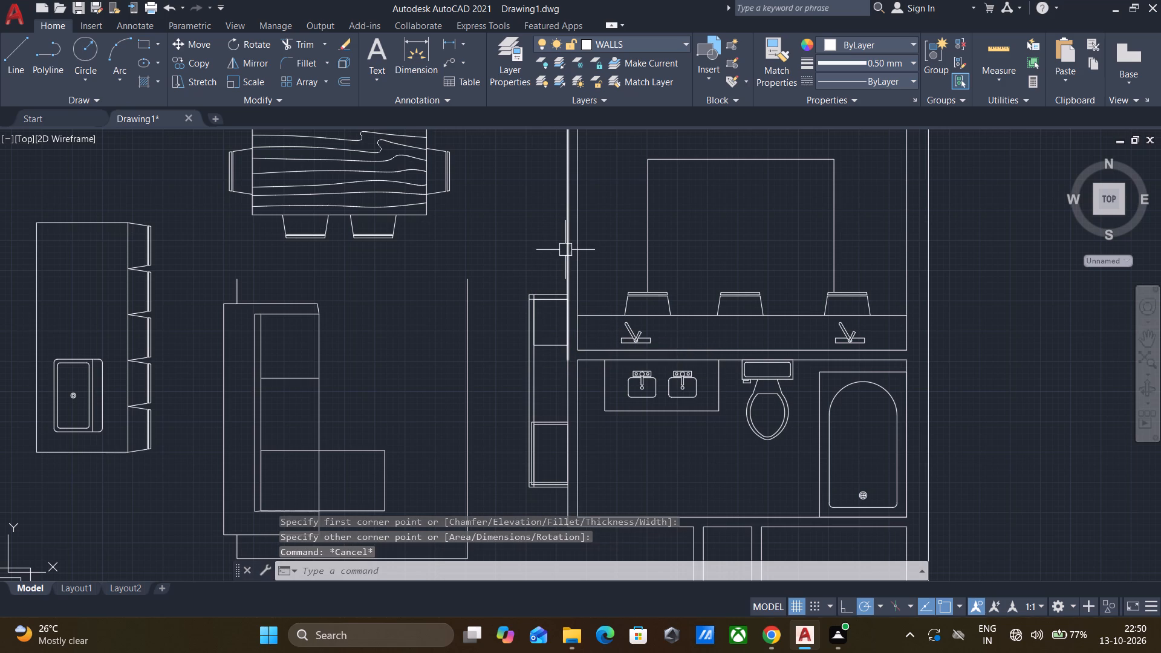
key("space")
key("Escape")
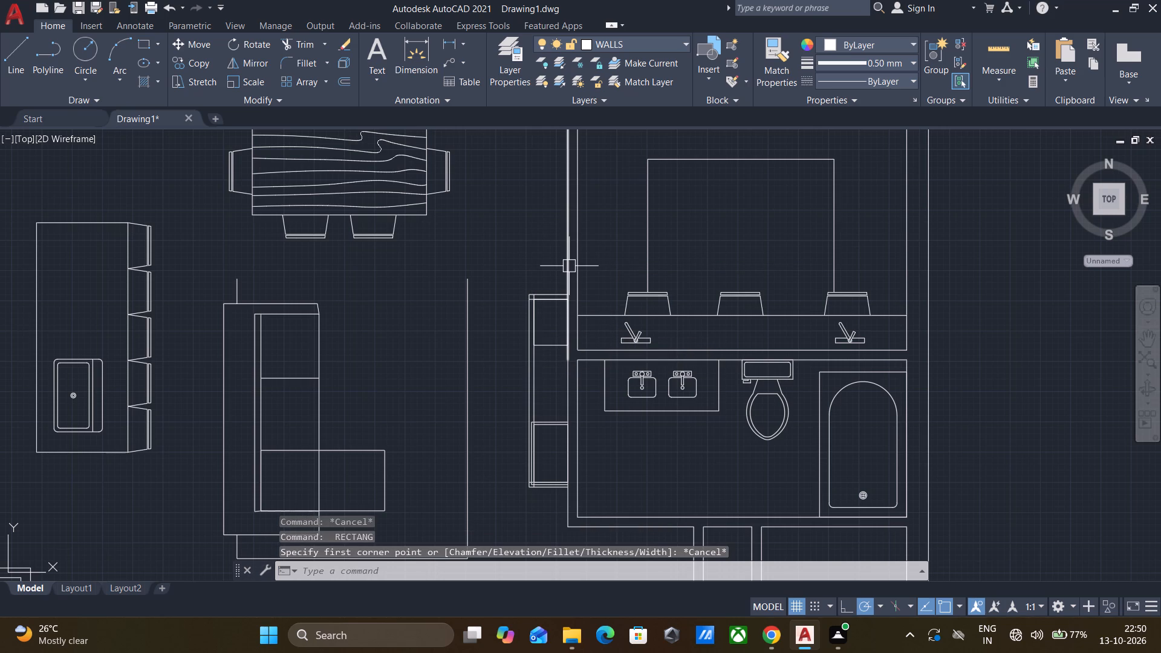
Offset the upper rectangle in the built-in outward by 1".
key("o")
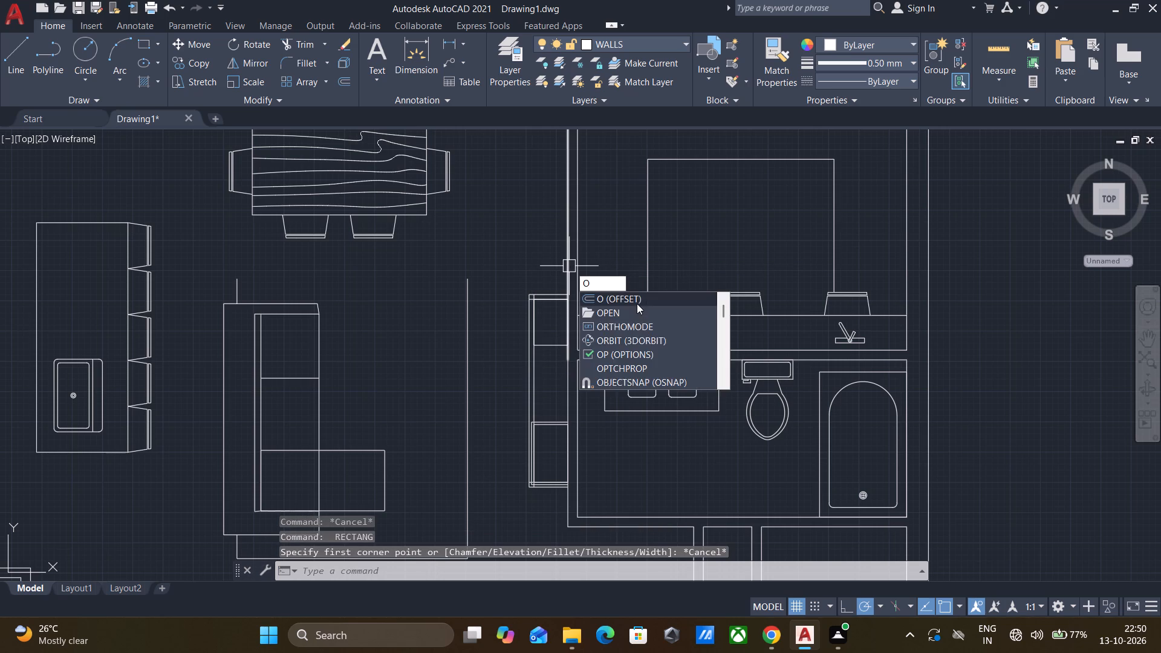
left_click(637, 304)
key("Return")
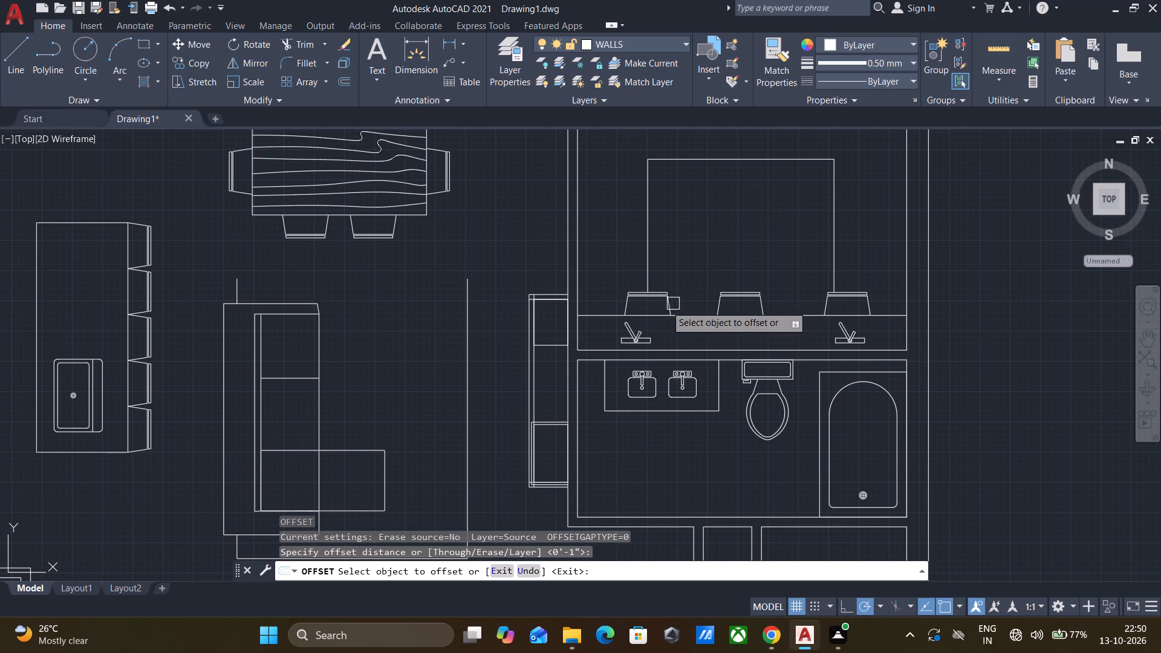
scroll(556, 299, "up", 2)
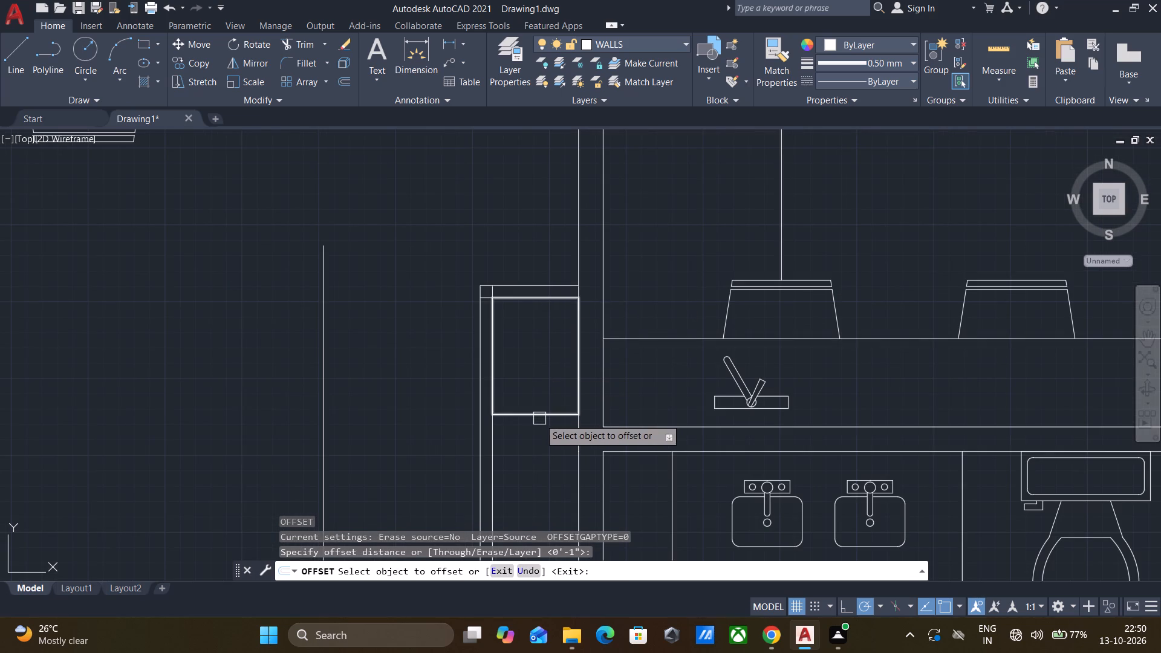
left_click(539, 418)
left_click(544, 445)
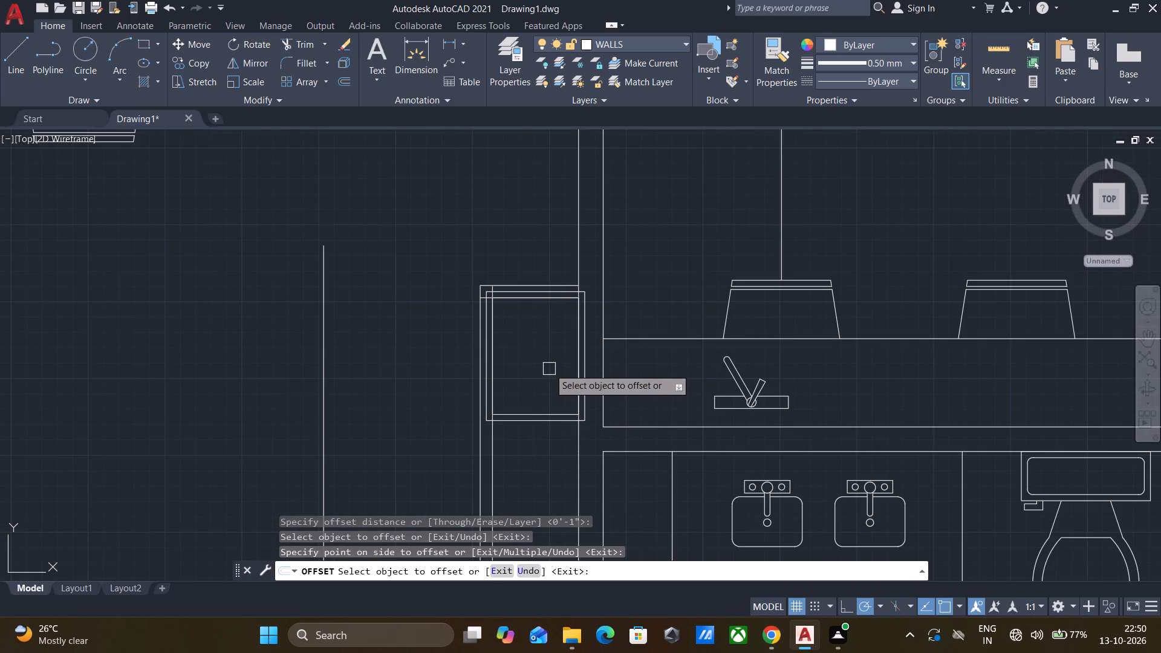
key("Escape")
Trim the parts of the upper offset rectangle that project past the built-in into the wall.
type("TR")
key("Return")
key("Return")
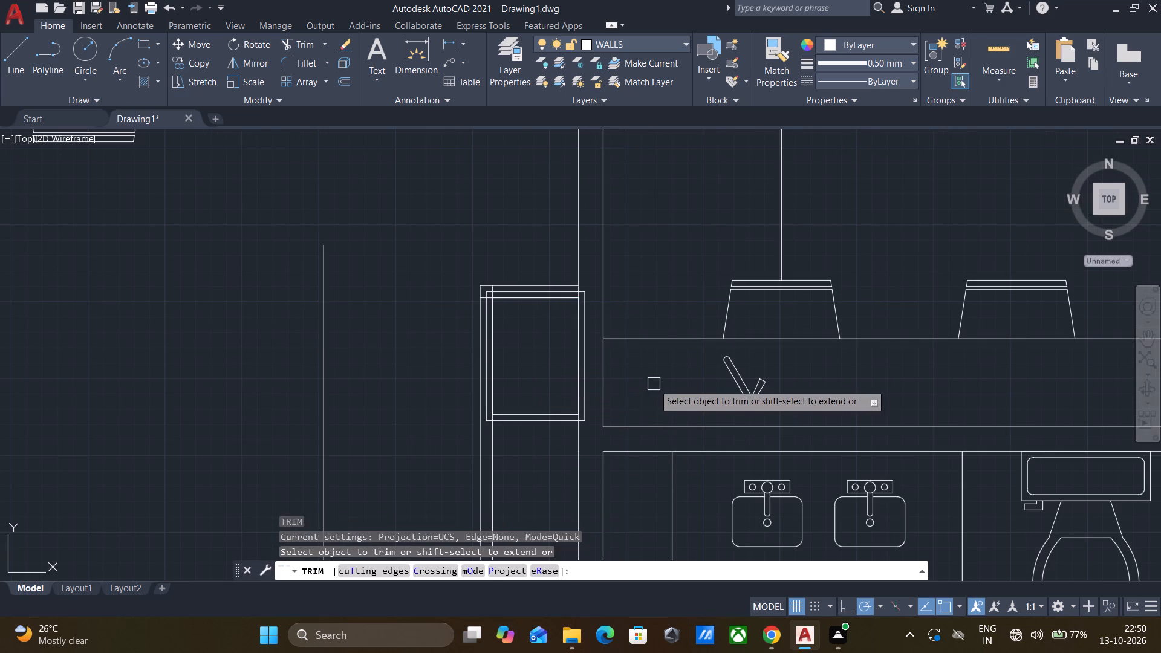
left_click(586, 385)
scroll(581, 420, "up", 3)
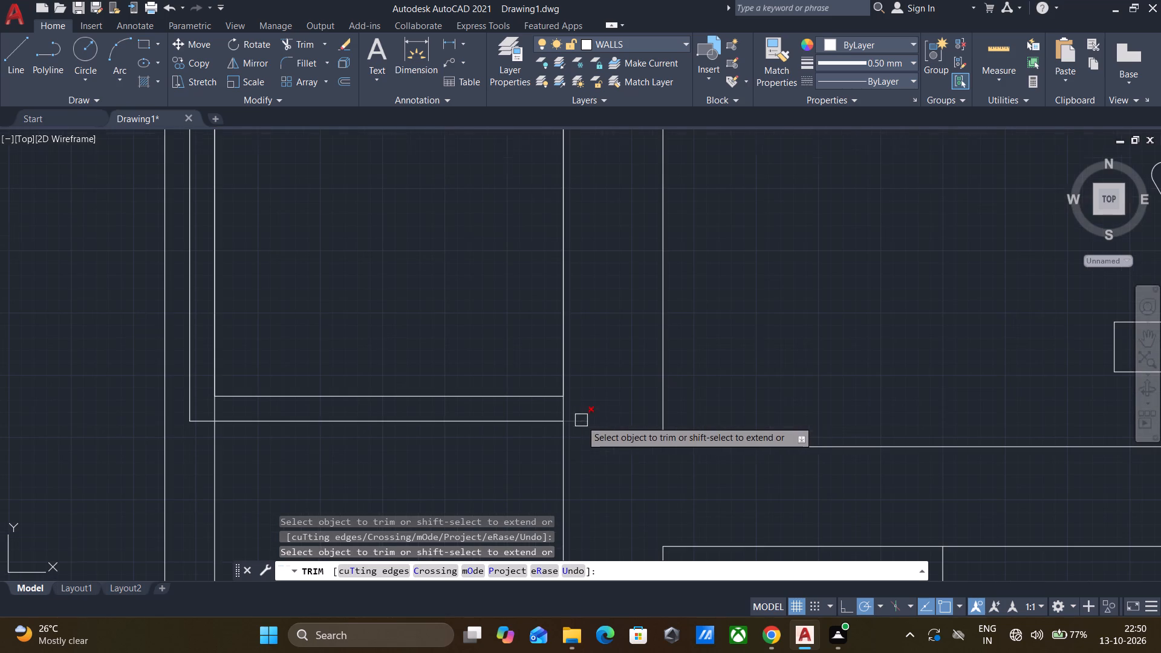
left_click(582, 423)
scroll(582, 424, "down", 3)
scroll(596, 297, "up", 3)
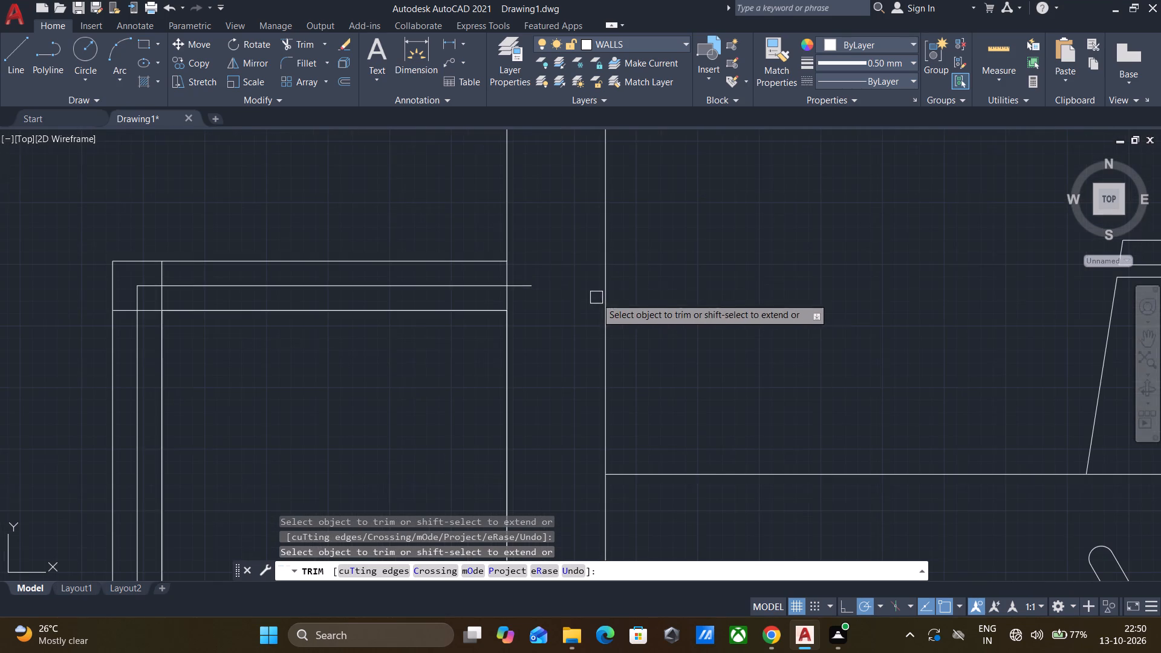
left_click(533, 285)
scroll(533, 285, "down", 4)
scroll(458, 293, "up", 3)
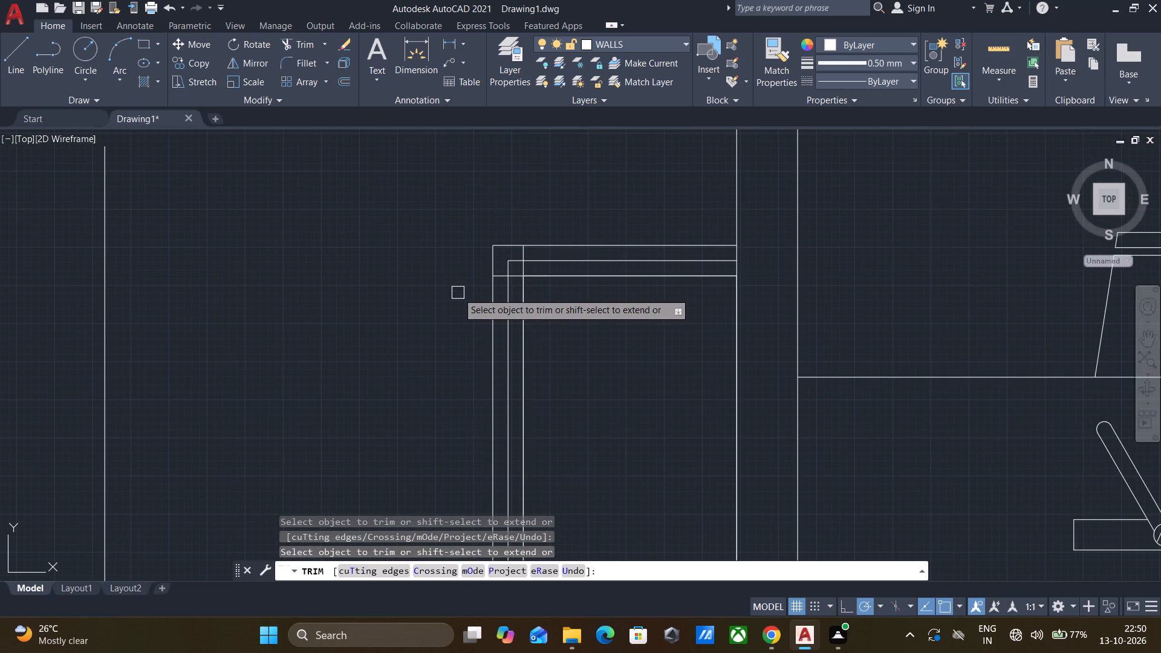
scroll(443, 276, "down", 3)
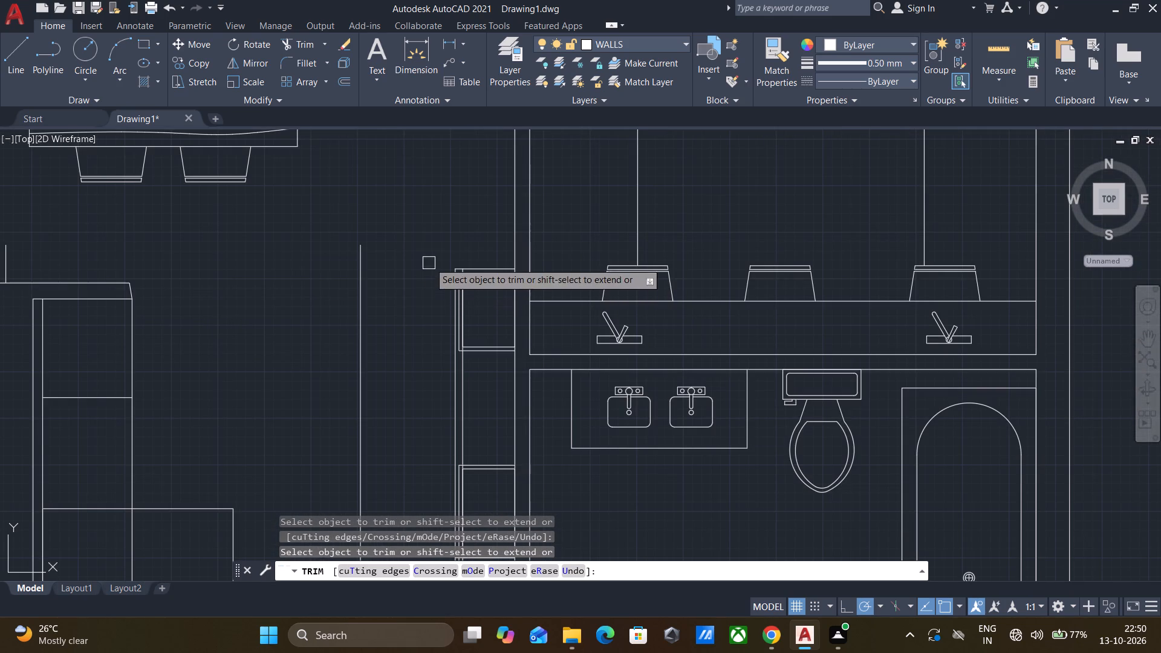
key("Escape")
Draw a circle in the middle of the built-in, between its upper and lower rectangles.
scroll(429, 261, "down", 3)
middle_click_drag(630, 310, 735, 320)
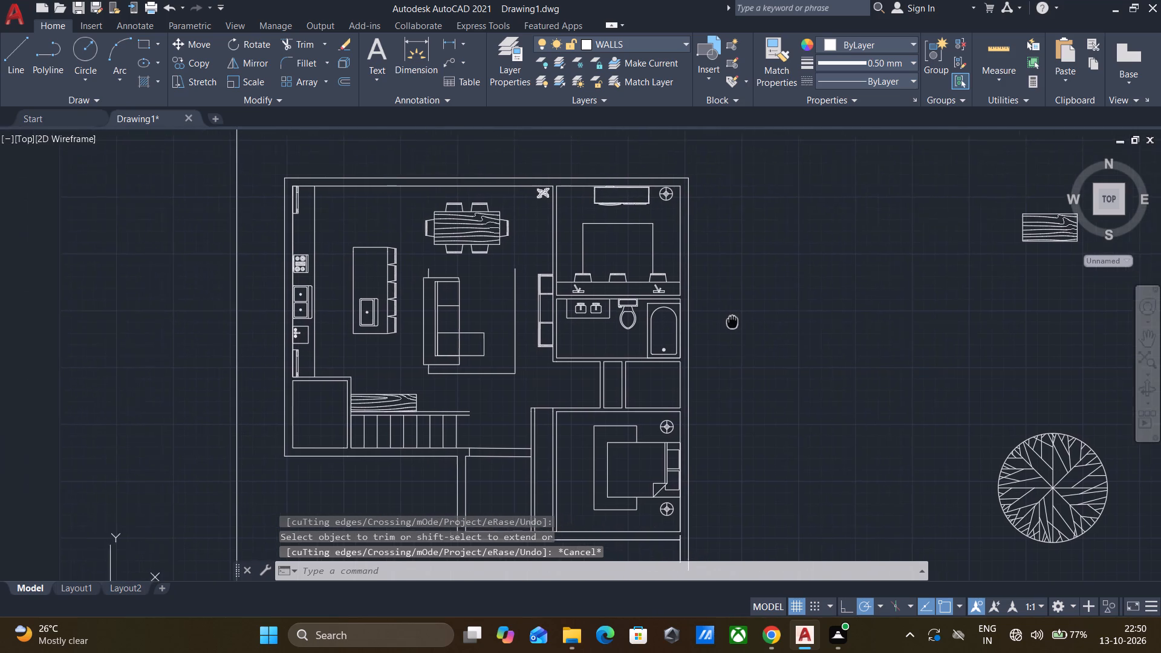
middle_click_drag(735, 320, 784, 317)
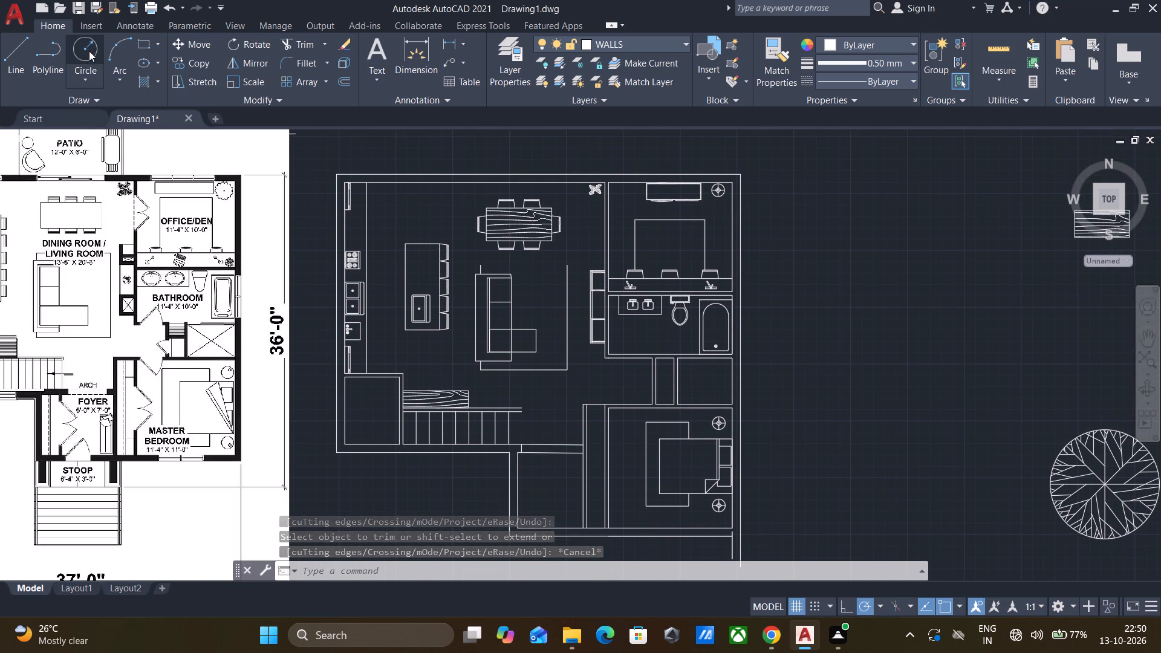
left_click(89, 51)
scroll(486, 293, "up", 3)
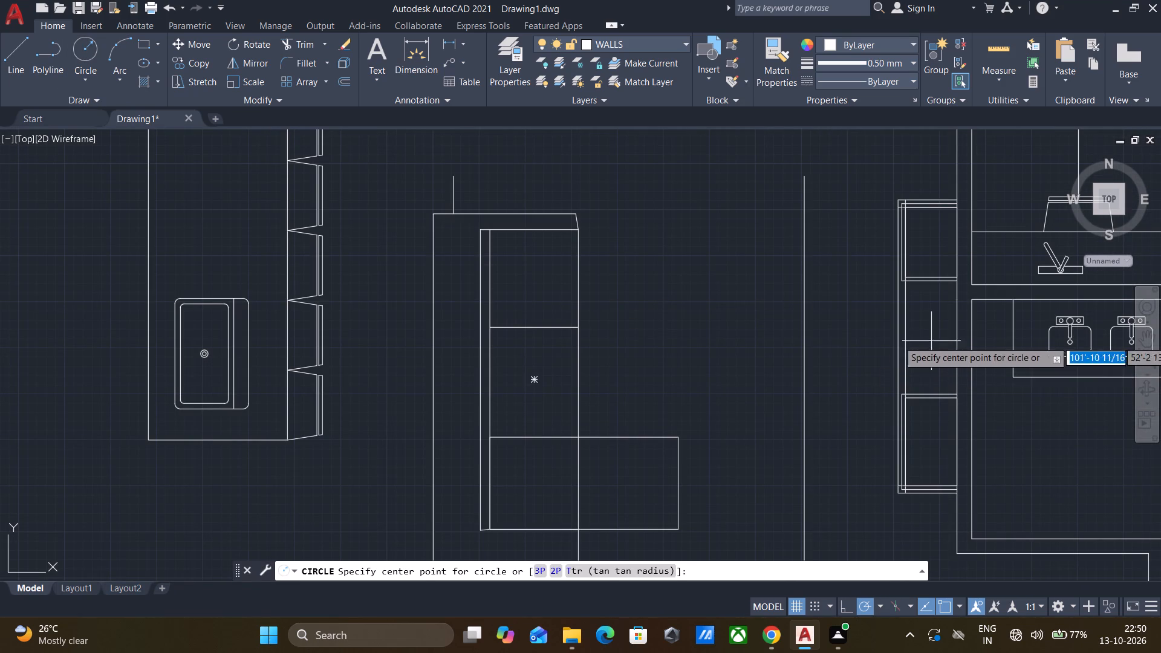
left_click(929, 340)
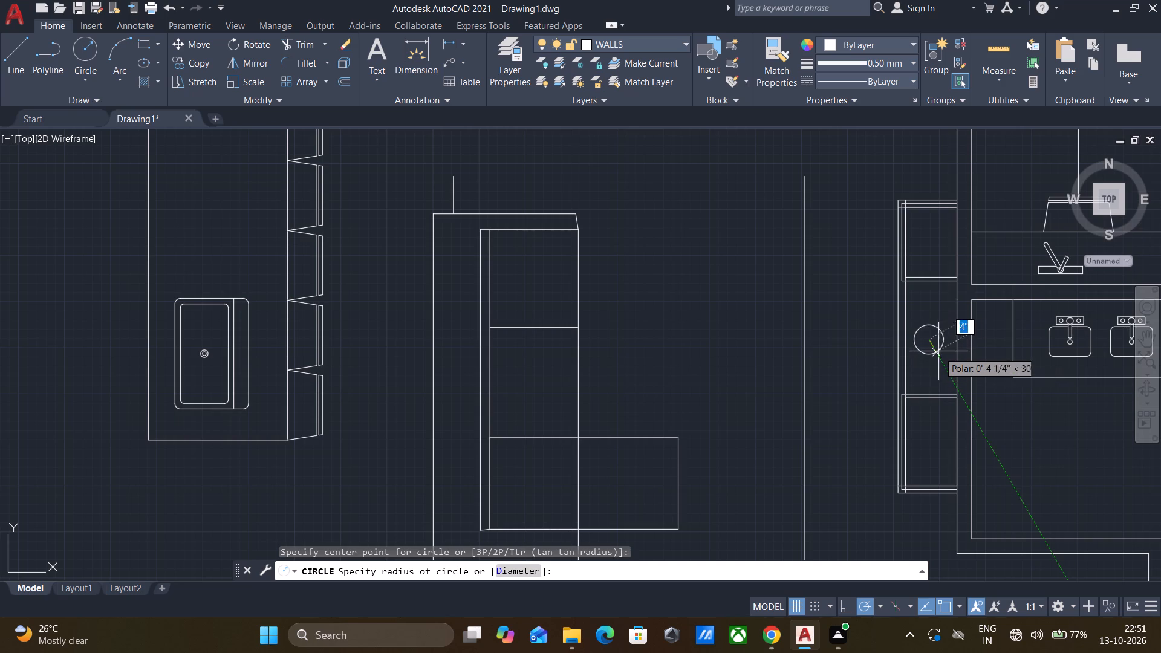
left_click(940, 354)
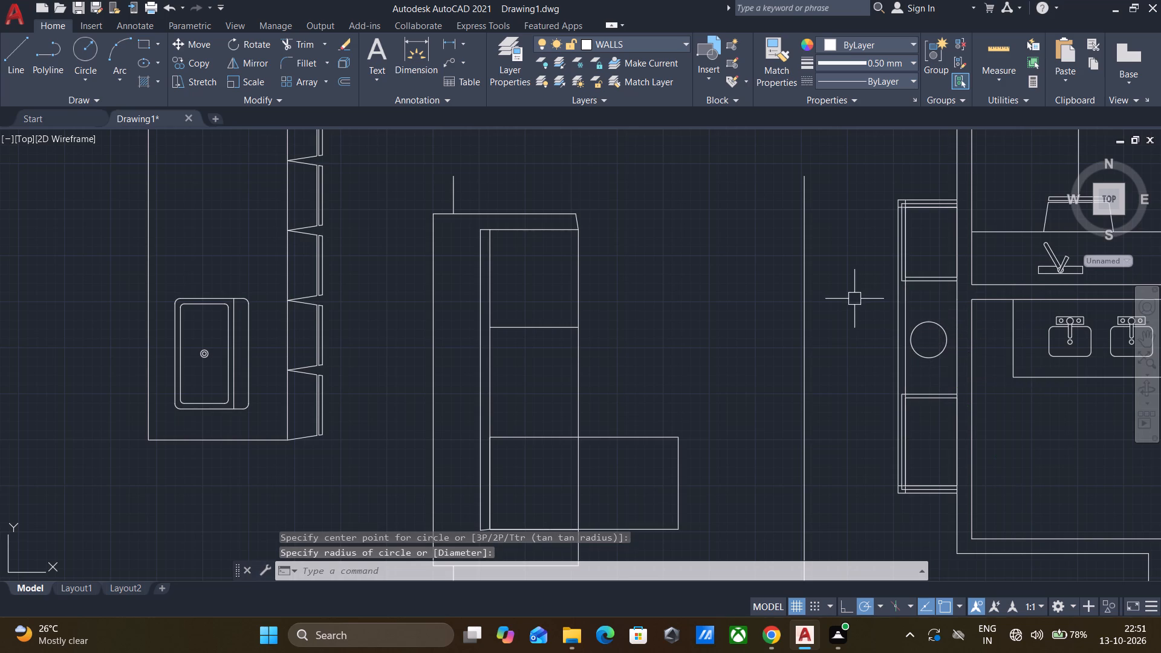
Review the redrawn floor plan alongside the reference plan.
scroll(854, 299, "down", 2)
middle_click_drag(968, 373, 896, 366)
scroll(893, 365, "down", 1)
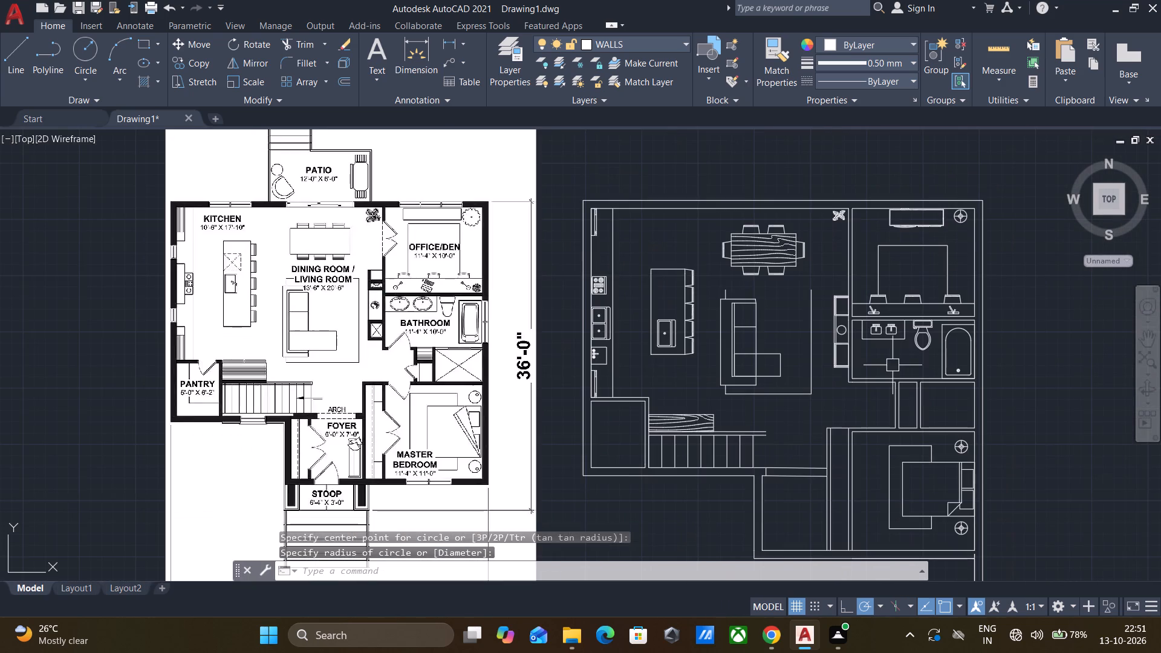
middle_click_drag(1033, 379, 1013, 368)
middle_click_drag(1026, 374, 1009, 344)
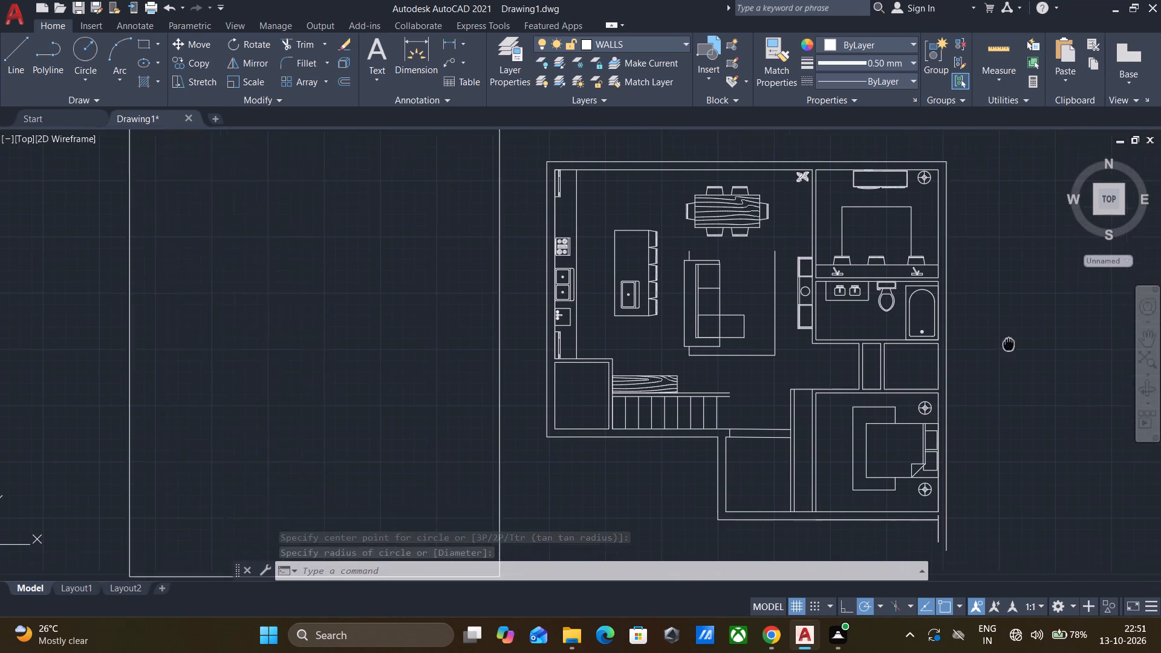
middle_click_drag(1009, 344, 1006, 337)
scroll(1006, 337, "down", 1)
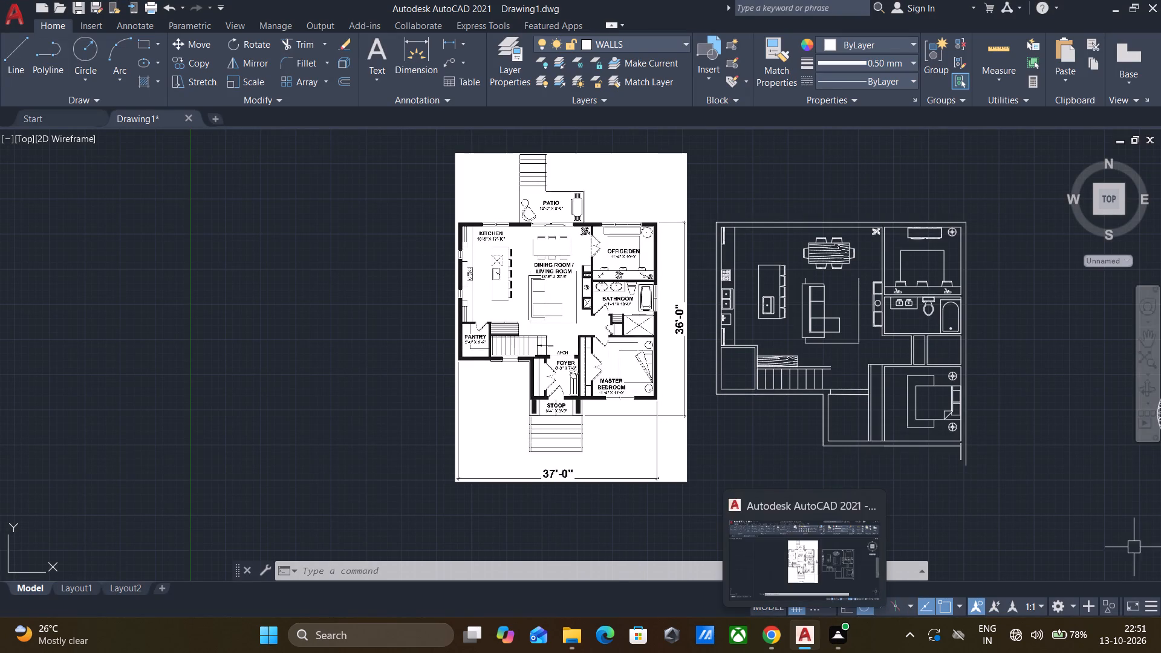
middle_click_drag(1076, 466, 1049, 465)
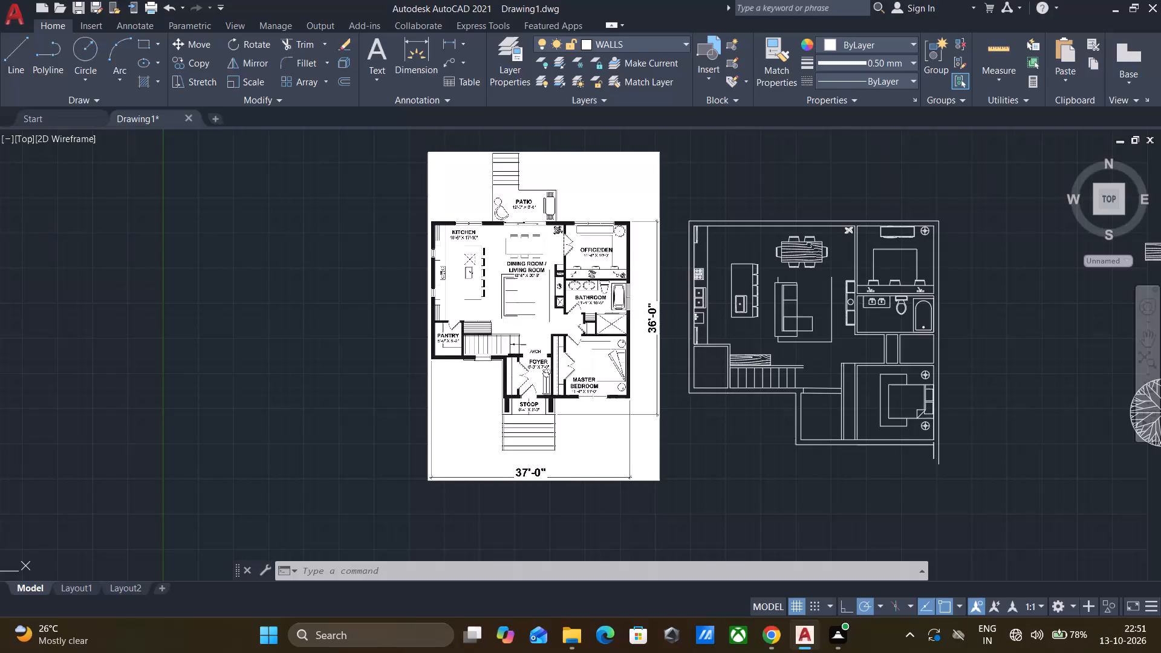
Delete the stray short vertical pieces projecting below the master bedroom's lower exterior wall.
scroll(1049, 465, "up", 2)
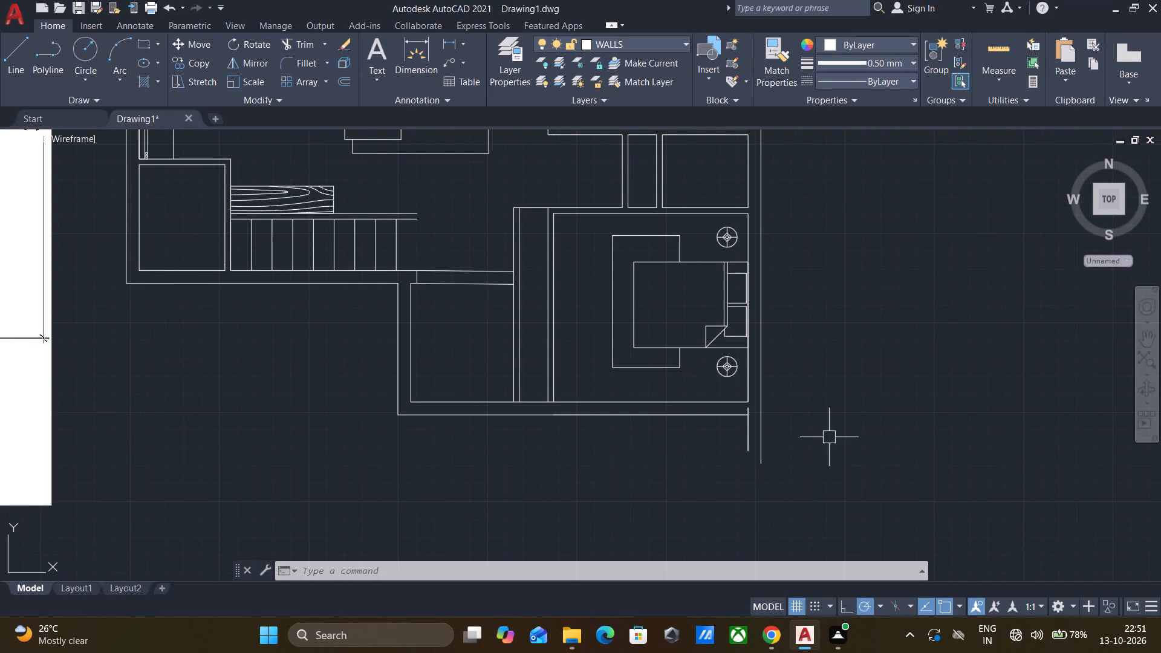
left_click(750, 449)
key("Delete")
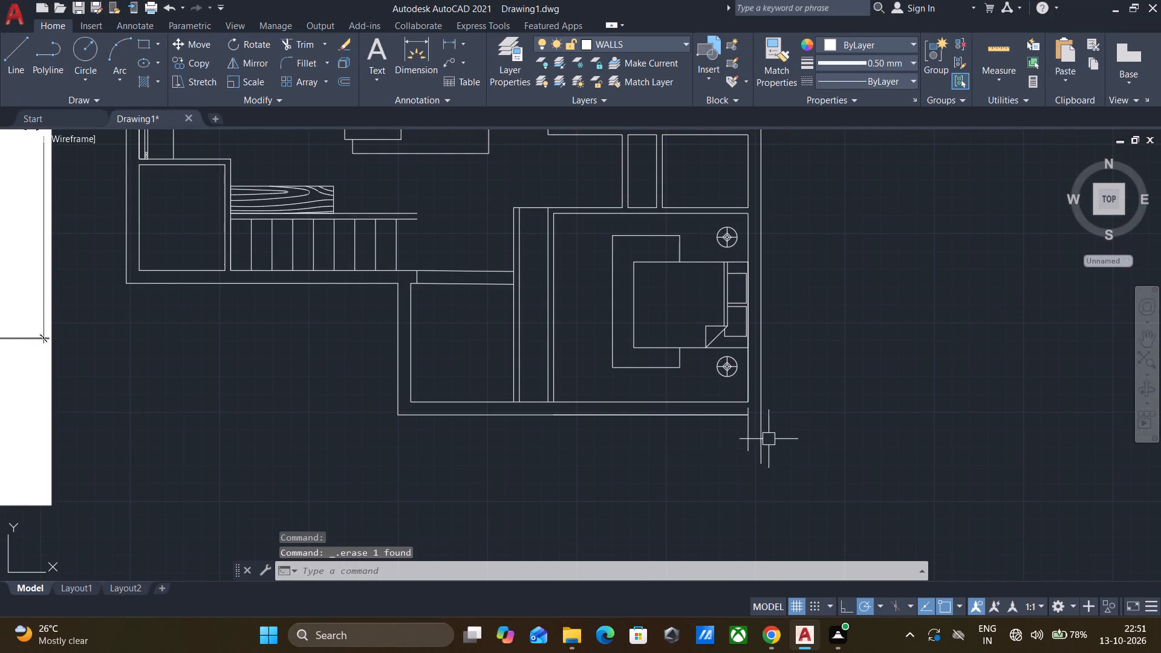
left_click(749, 438)
key("Delete")
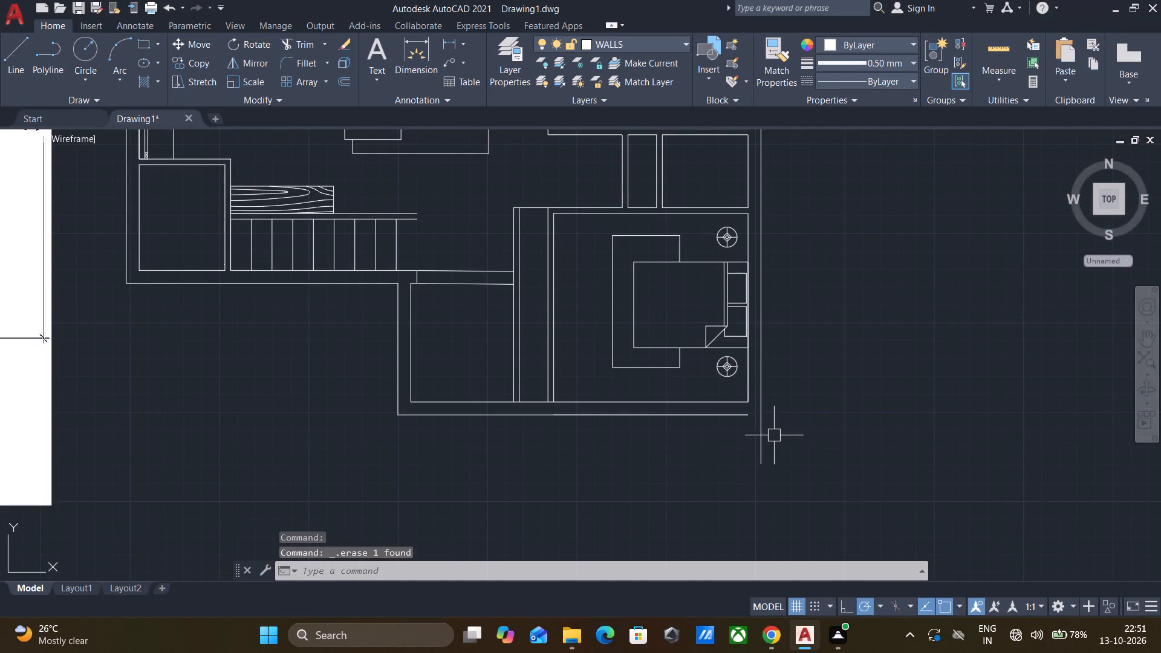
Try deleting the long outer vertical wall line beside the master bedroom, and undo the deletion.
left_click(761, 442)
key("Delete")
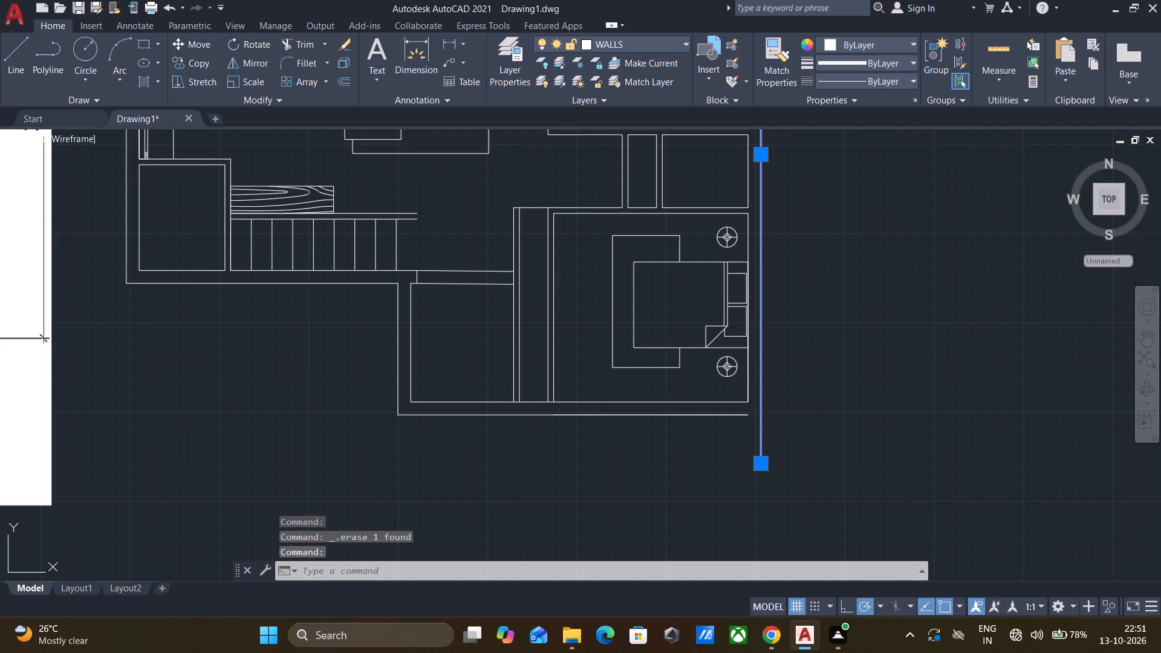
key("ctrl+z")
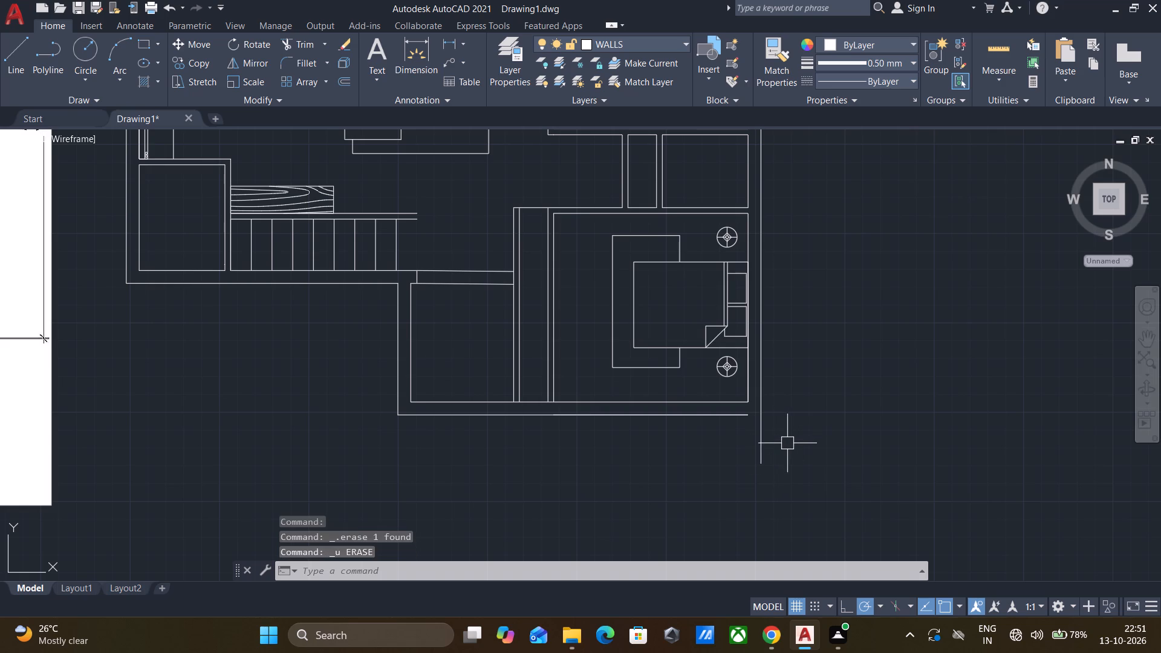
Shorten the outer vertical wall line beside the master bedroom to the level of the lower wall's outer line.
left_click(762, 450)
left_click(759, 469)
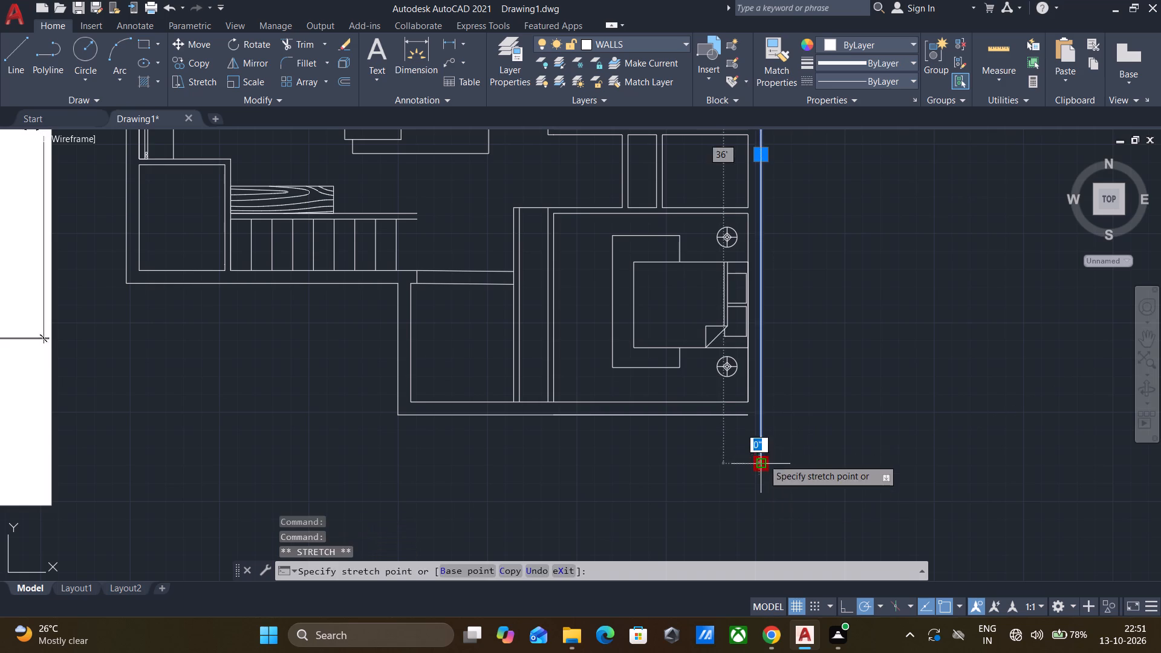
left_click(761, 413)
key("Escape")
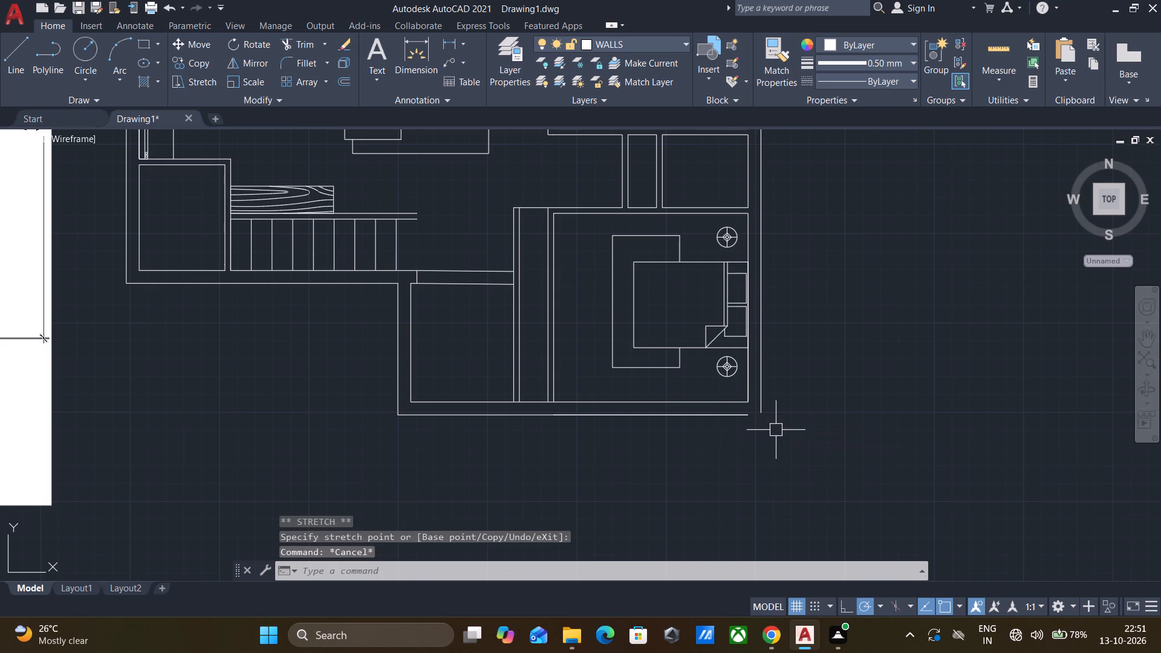
Stretch the lower and vertical outer wall lines past each other so they cross at the master bedroom's outer corner.
left_click(750, 415)
left_click_drag(746, 420, 752, 420)
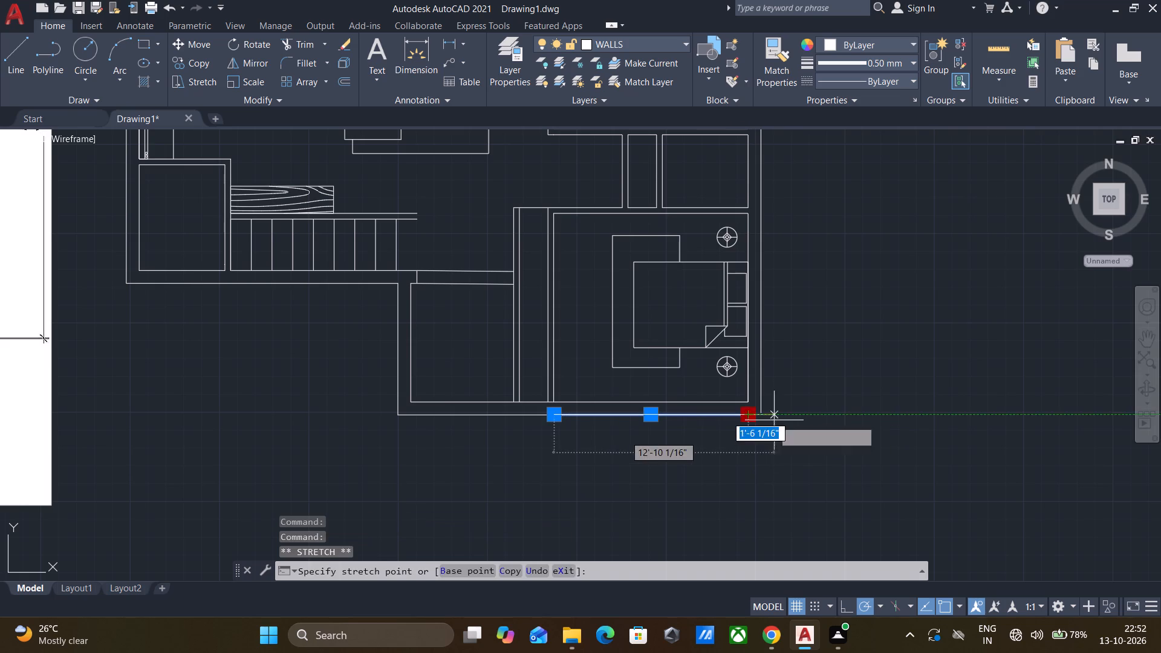
left_click(778, 420)
key("Escape")
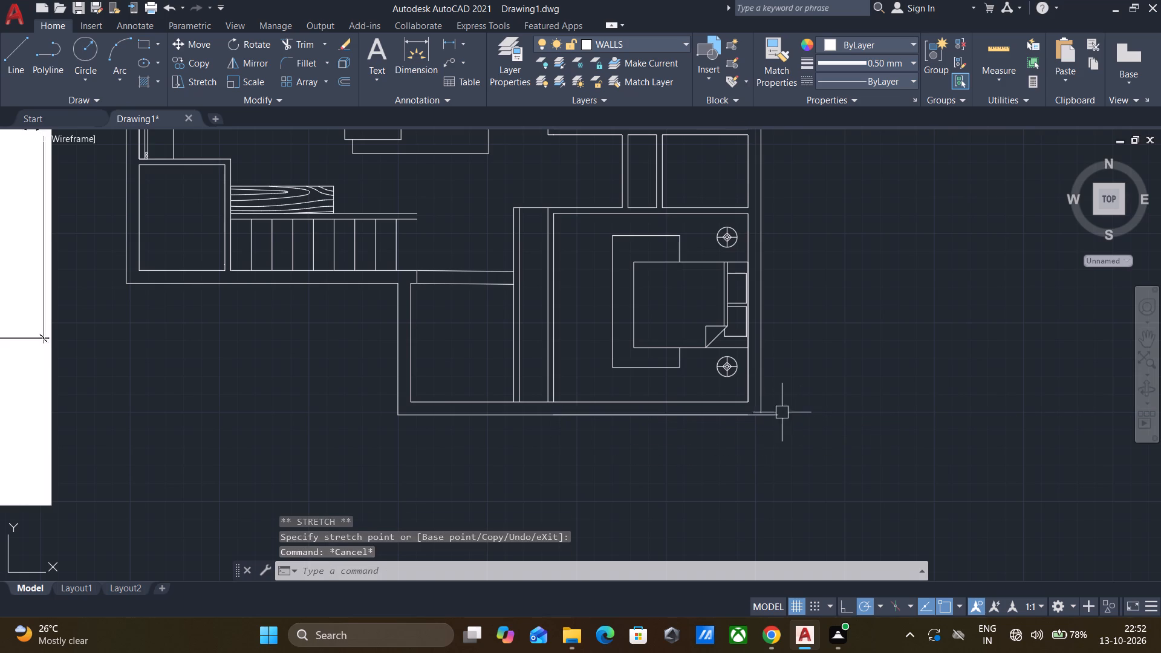
left_click(766, 399)
left_click(758, 411)
left_click(764, 438)
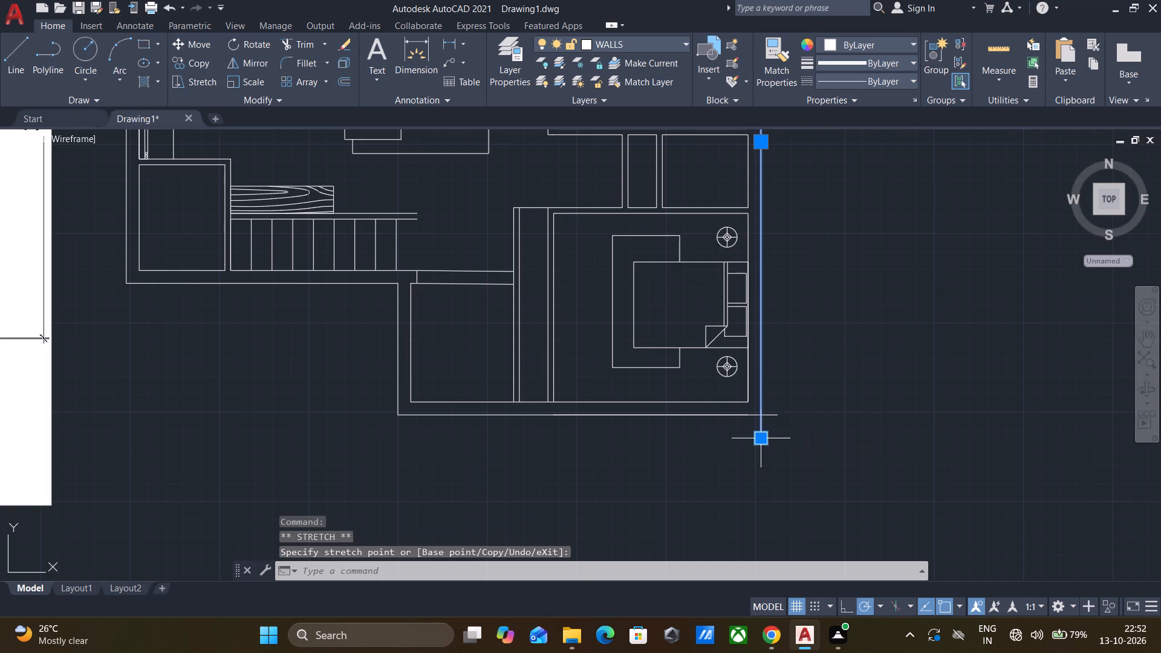
key("Escape")
Trim the overhanging ends of the crossing outer wall lines at the master bedroom's lower outer corner.
type("TR")
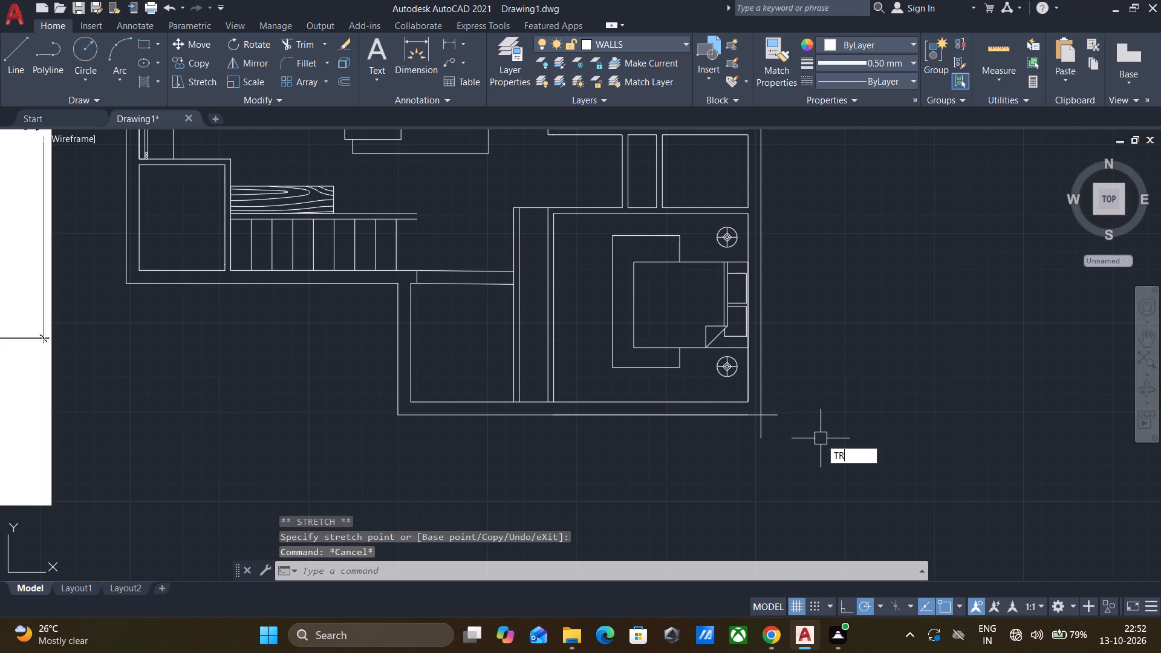
key("Return")
key("Return")
left_click(781, 417)
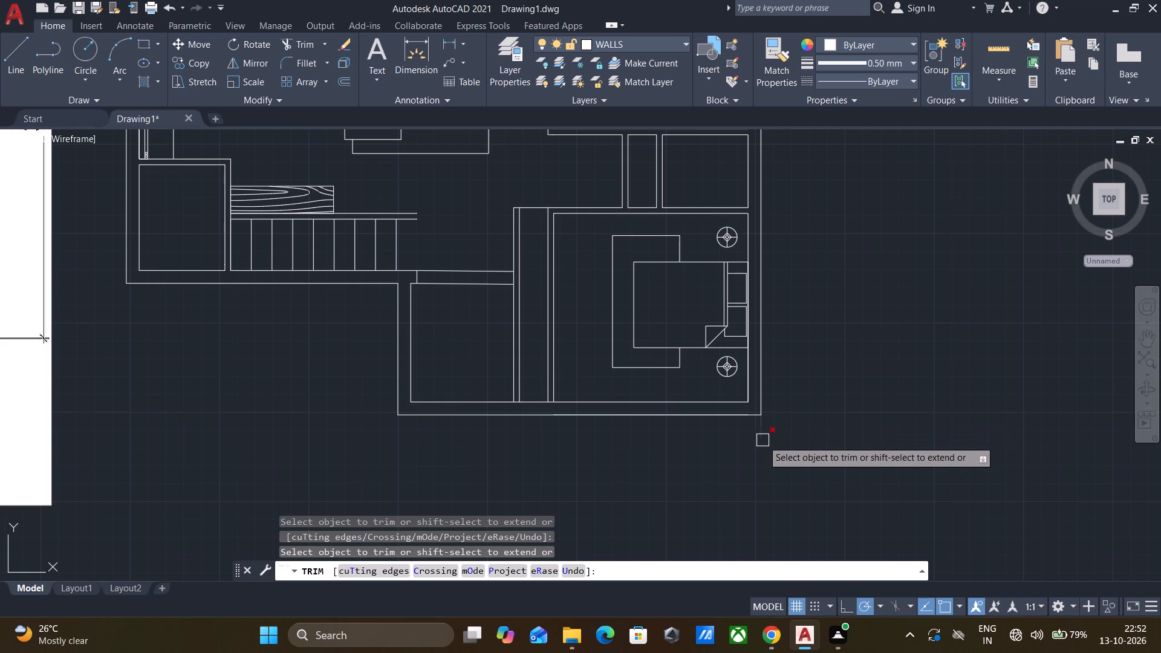
left_click(763, 440)
Trim away the overlapping segment along the outer line of the master bedroom's lower wall.
scroll(782, 436, "down", 1)
scroll(753, 417, "up", 3)
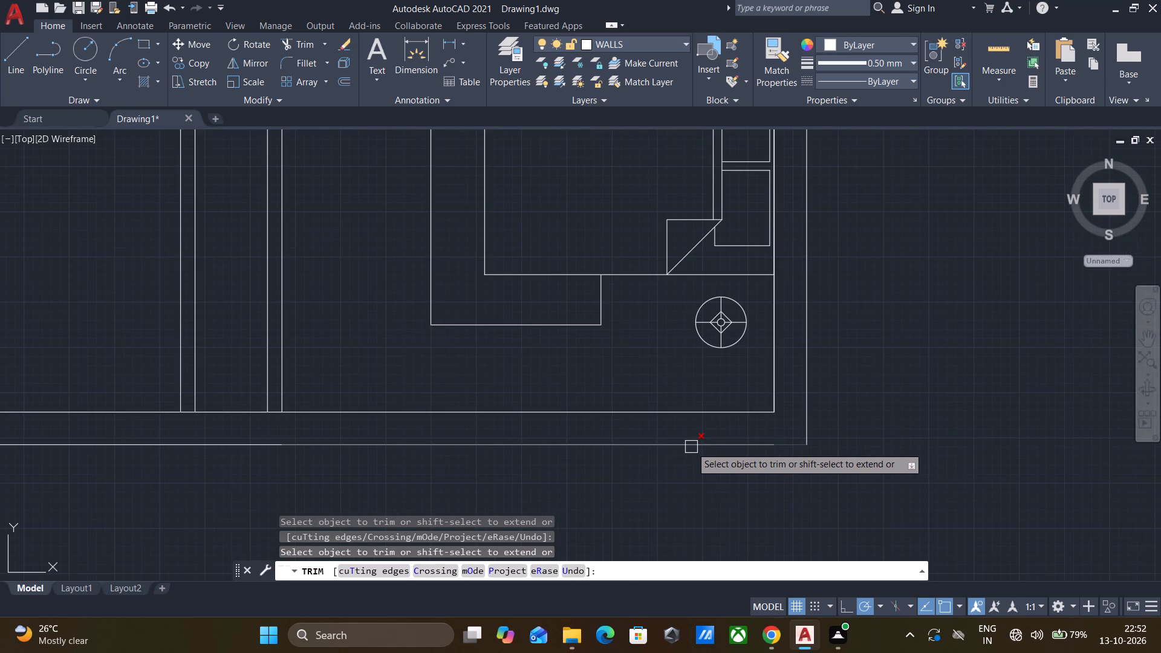
left_click(691, 447)
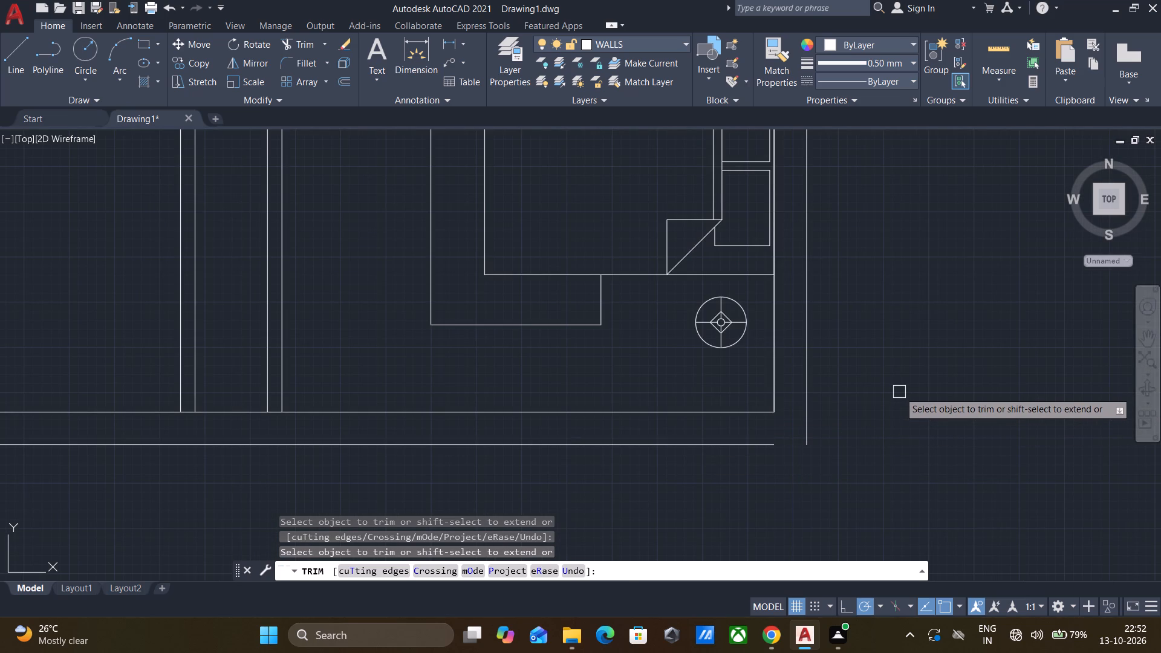
key("Escape")
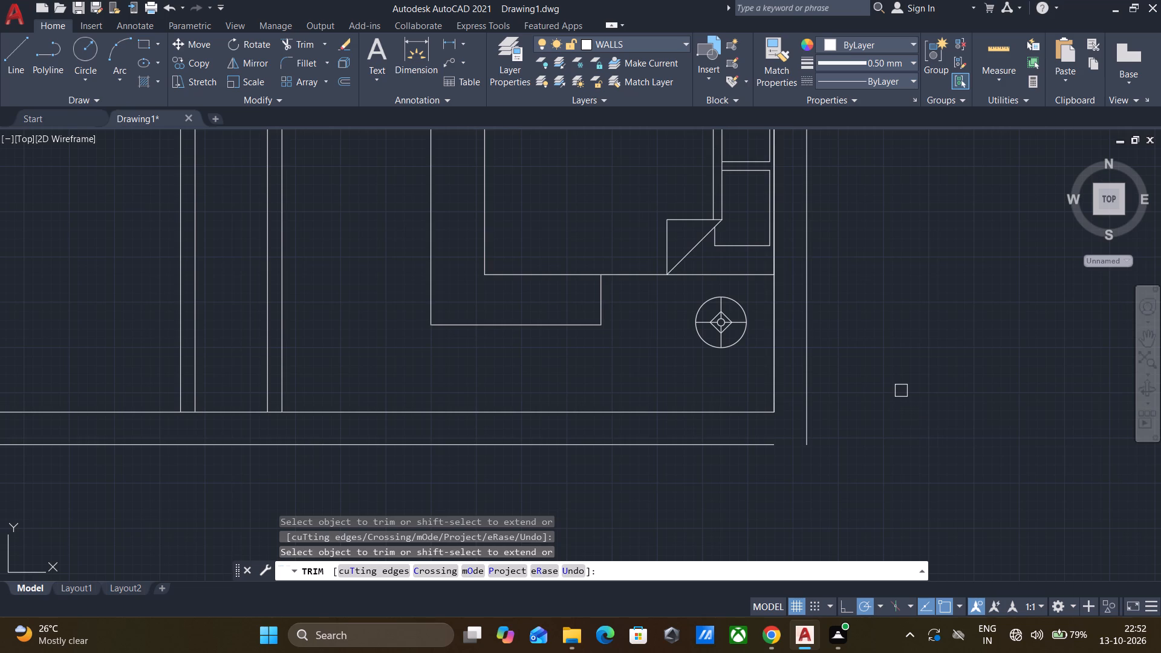
Draw a horizontal line from the end of the lower outer wall line to just past the vertical outer wall line.
key("l")
key("Return")
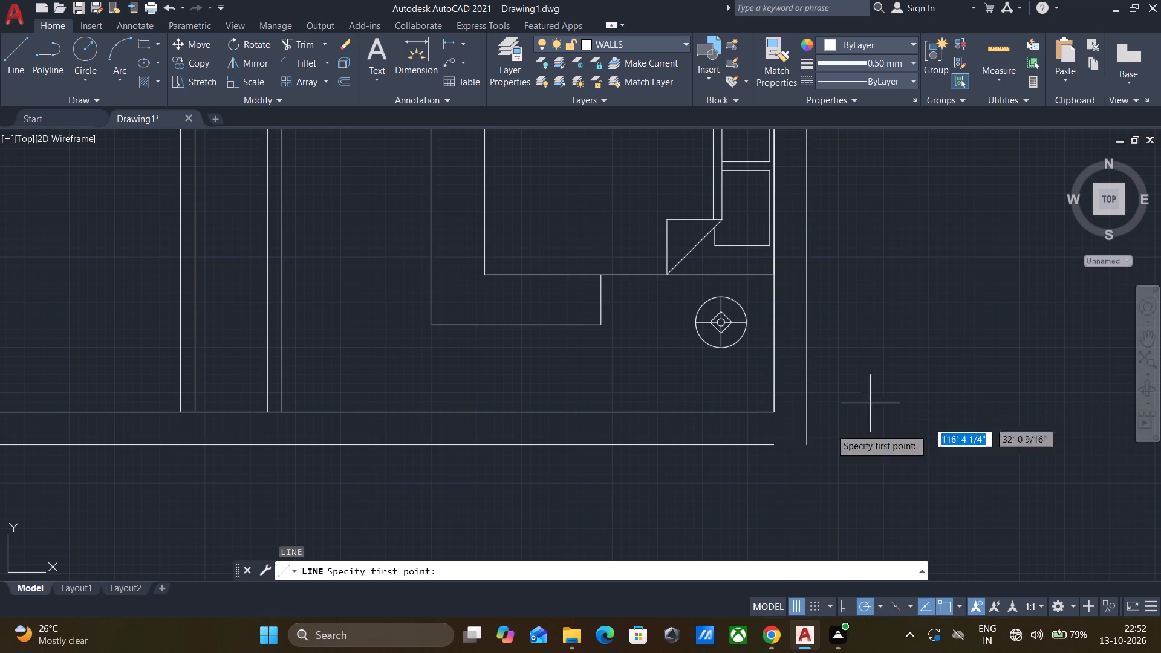
left_click(778, 447)
left_click(833, 439)
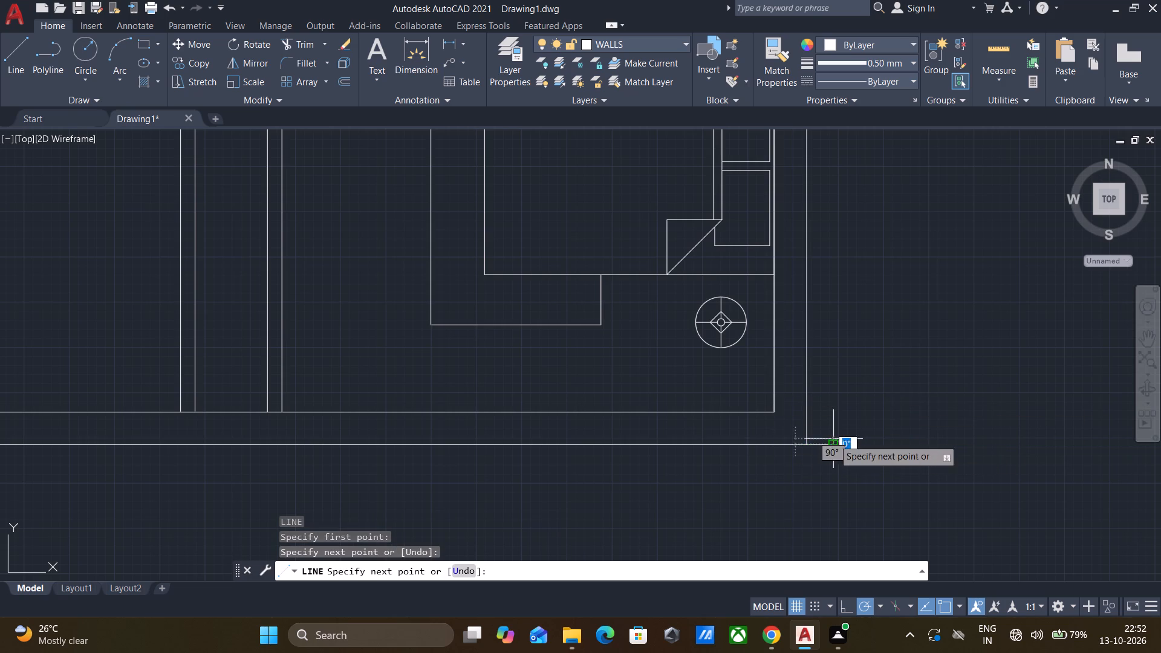
key("Escape")
Trim the new horizontal line's overhang beyond the vertical outer wall line at the master bedroom corner.
type("TR")
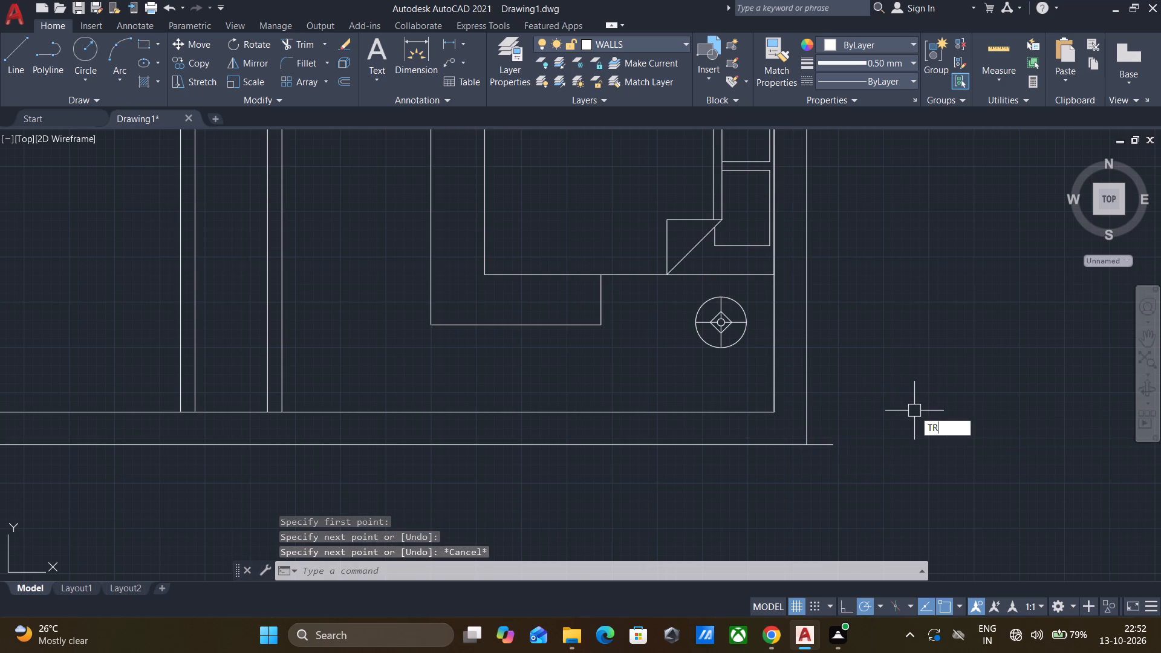
key("Return")
key("Return")
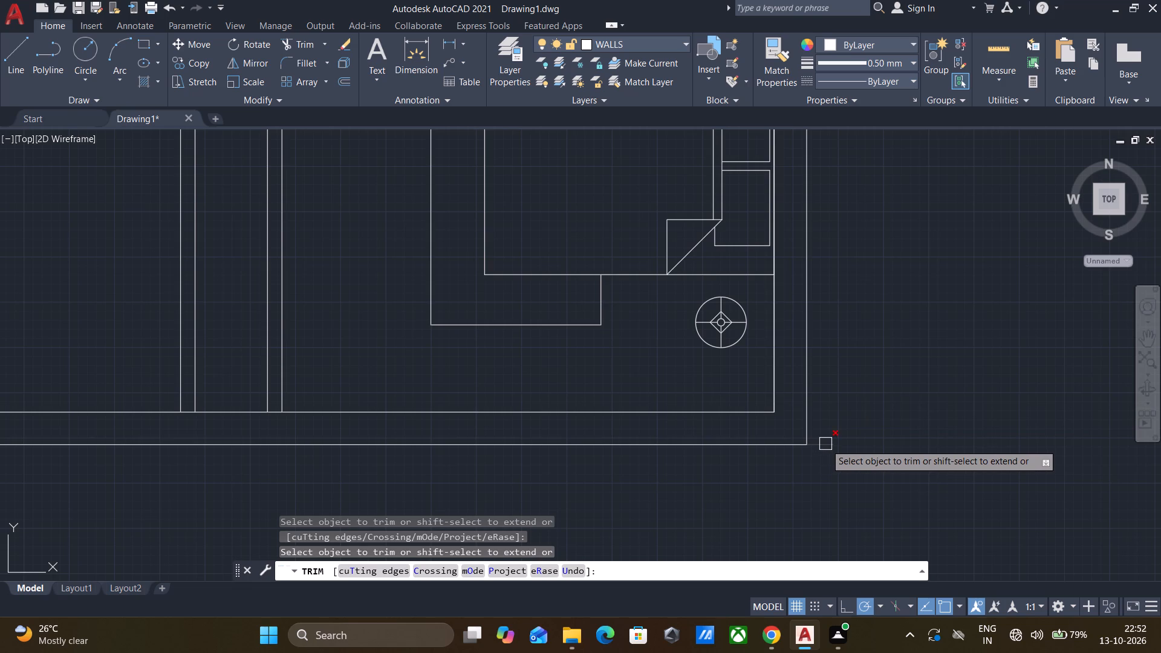
left_click(825, 444)
scroll(847, 435, "down", 3)
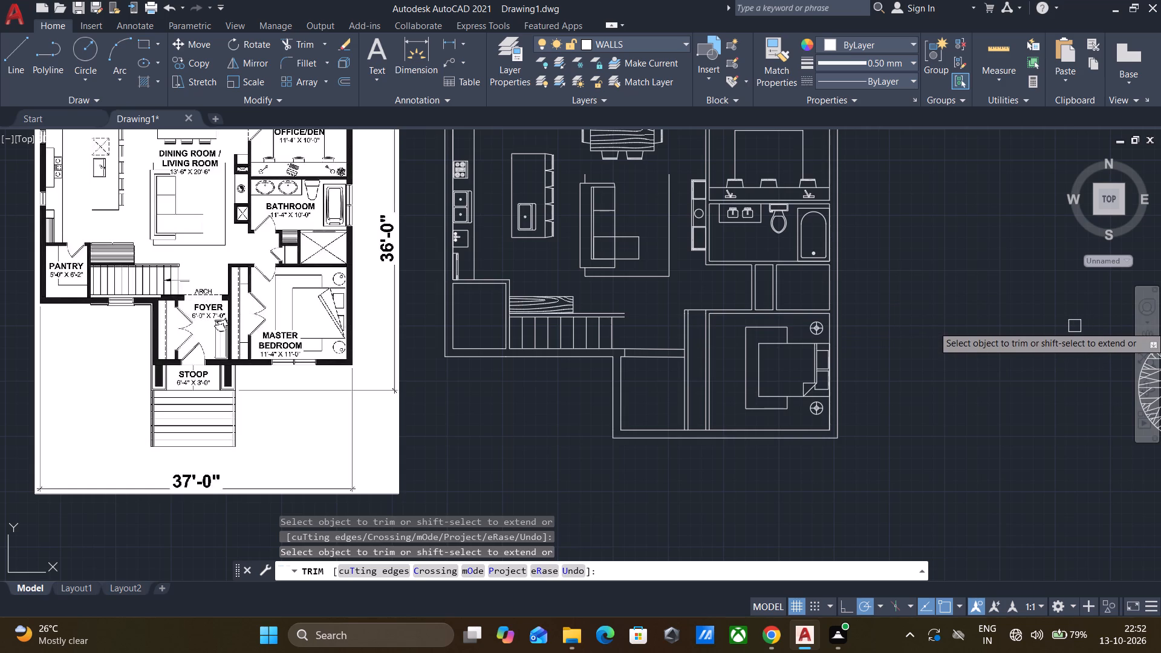
middle_click_drag(1062, 328, 1052, 375)
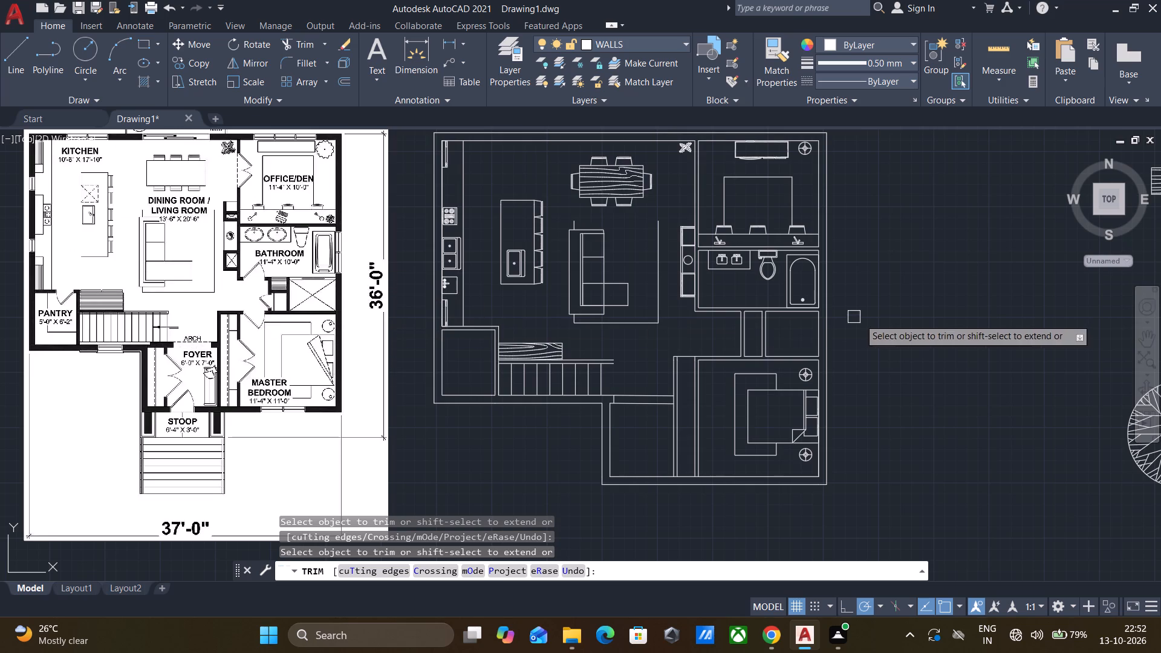
middle_click_drag(885, 308, 811, 333)
key("Escape")
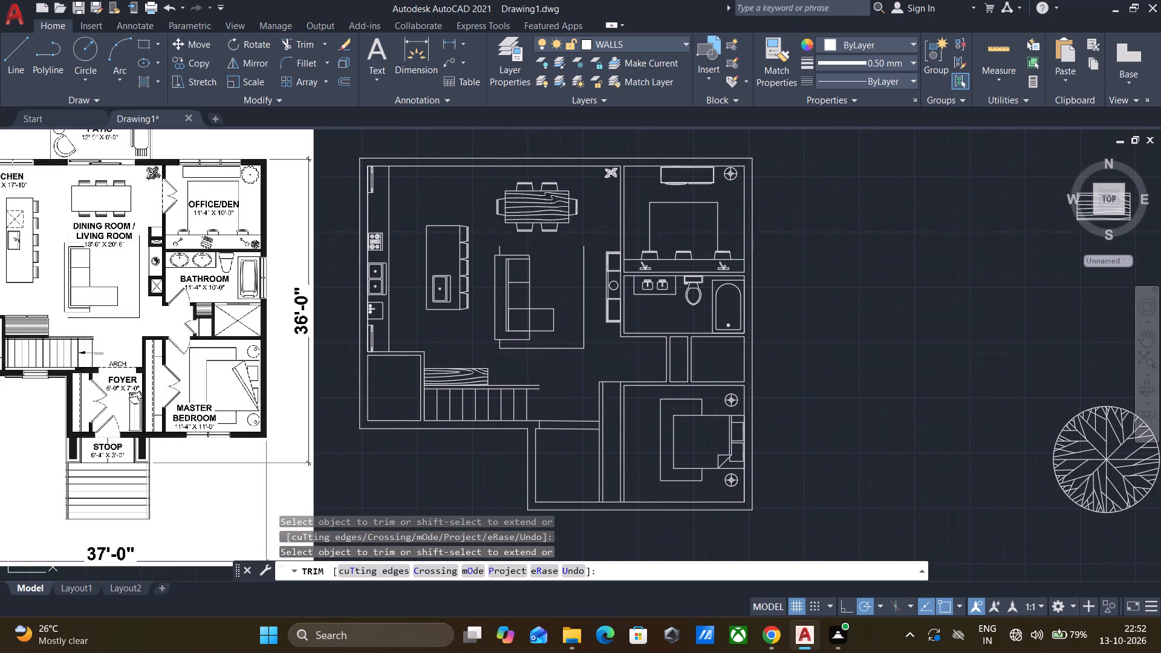
Draw a 3' horizontal line in the empty space to the right of the floor plan.
key("l")
key("Return")
left_click(880, 294)
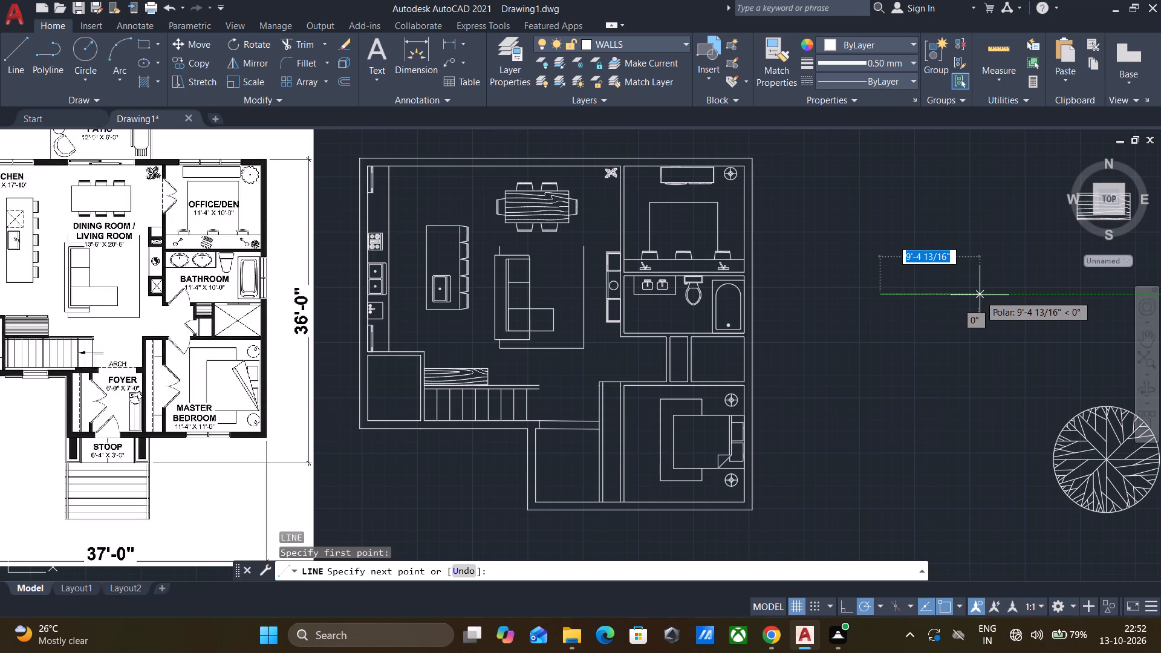
key("3")
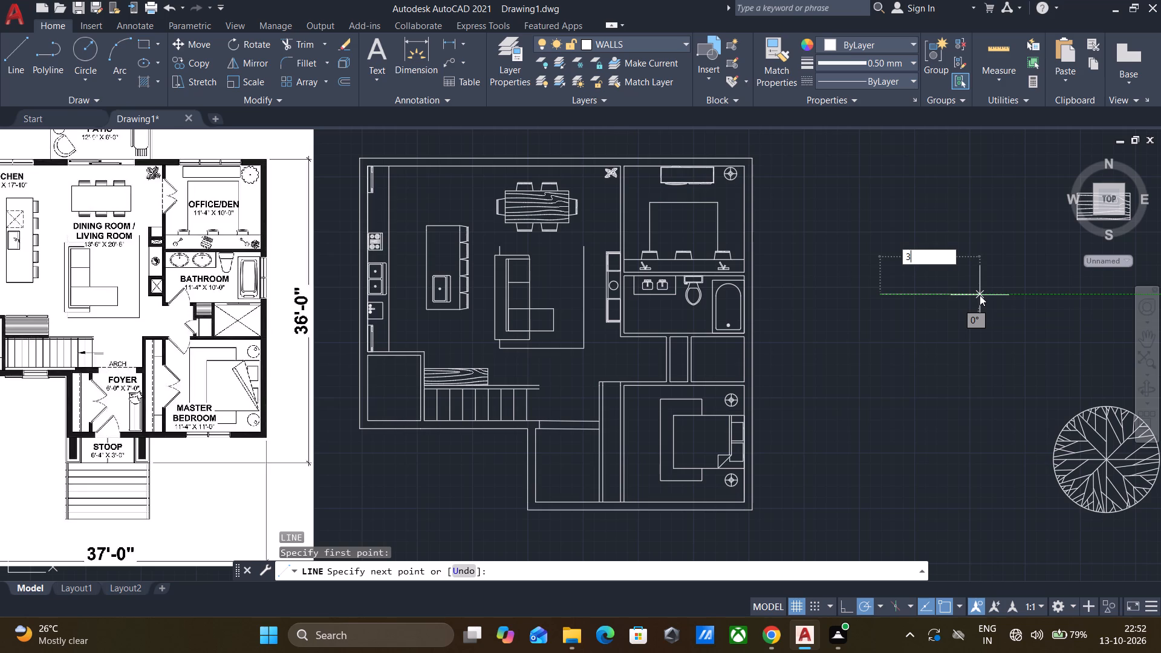
key("apostrophe")
key("Return")
key("space")
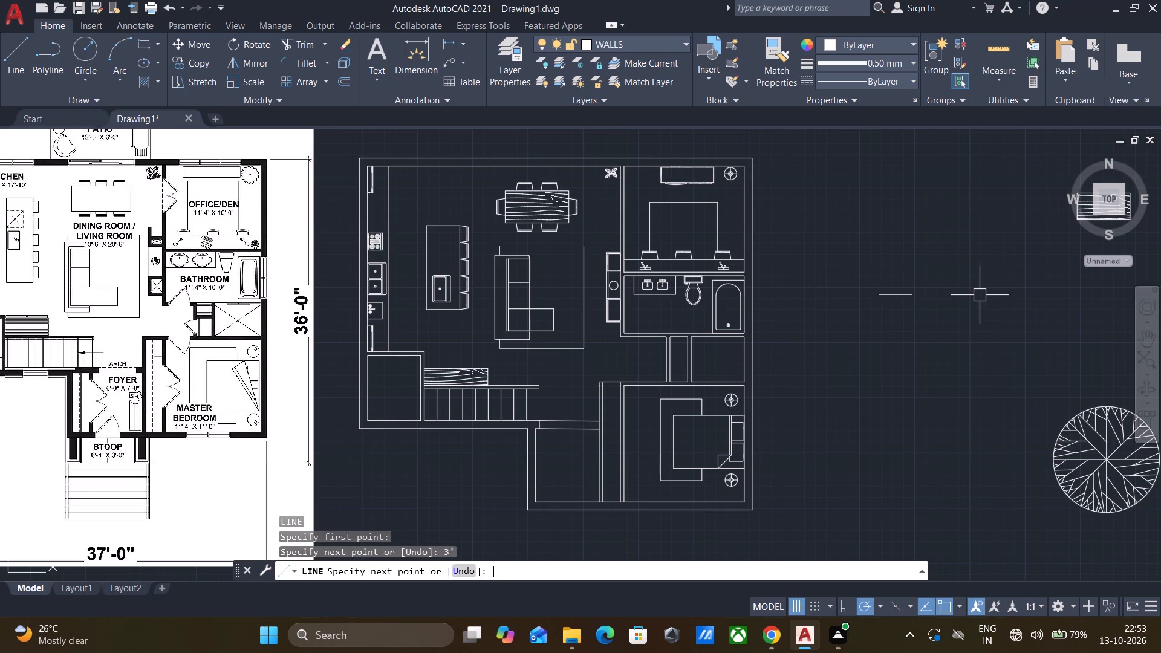
Draw a 2" by 2" square above the 3' line, with its lower outer corner on the line's left endpoint.
scroll(938, 308, "up", 3)
middle_click_drag(938, 308, 973, 367)
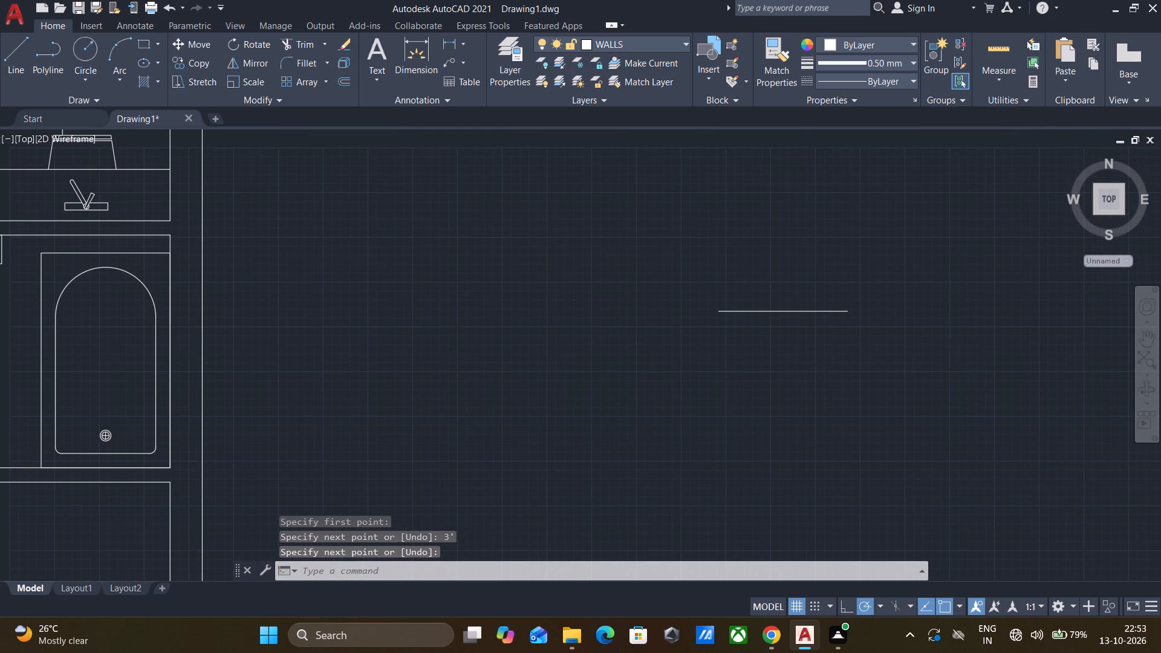
type("REC")
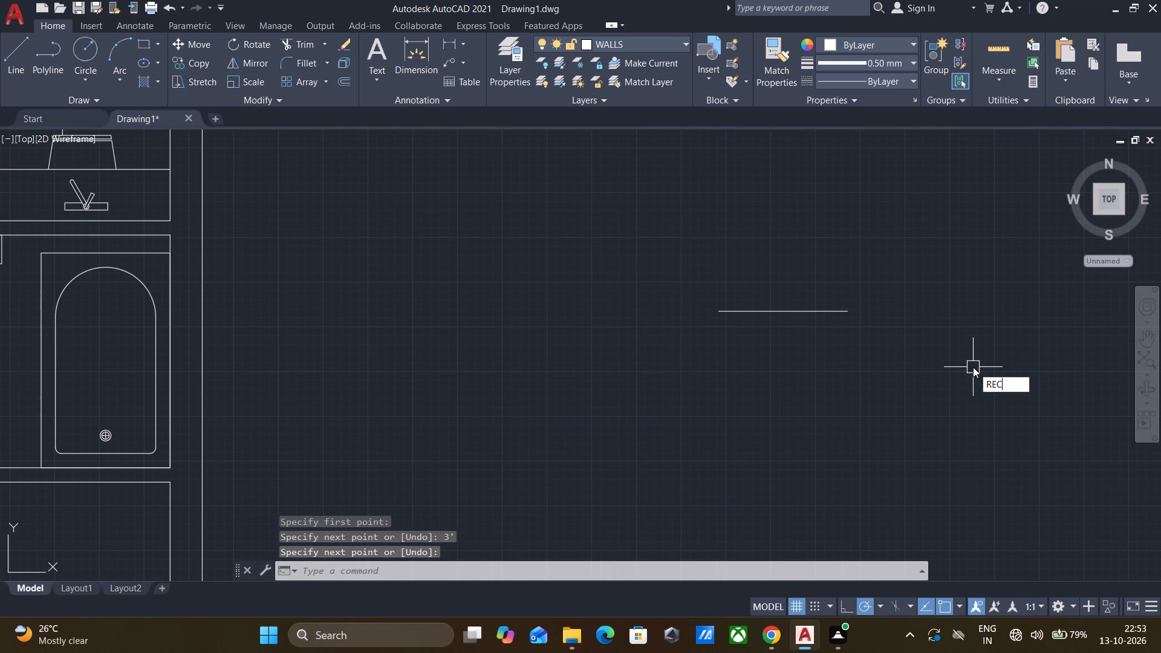
key("Return")
scroll(974, 368, "up", 2)
middle_click_drag(718, 217, 976, 288)
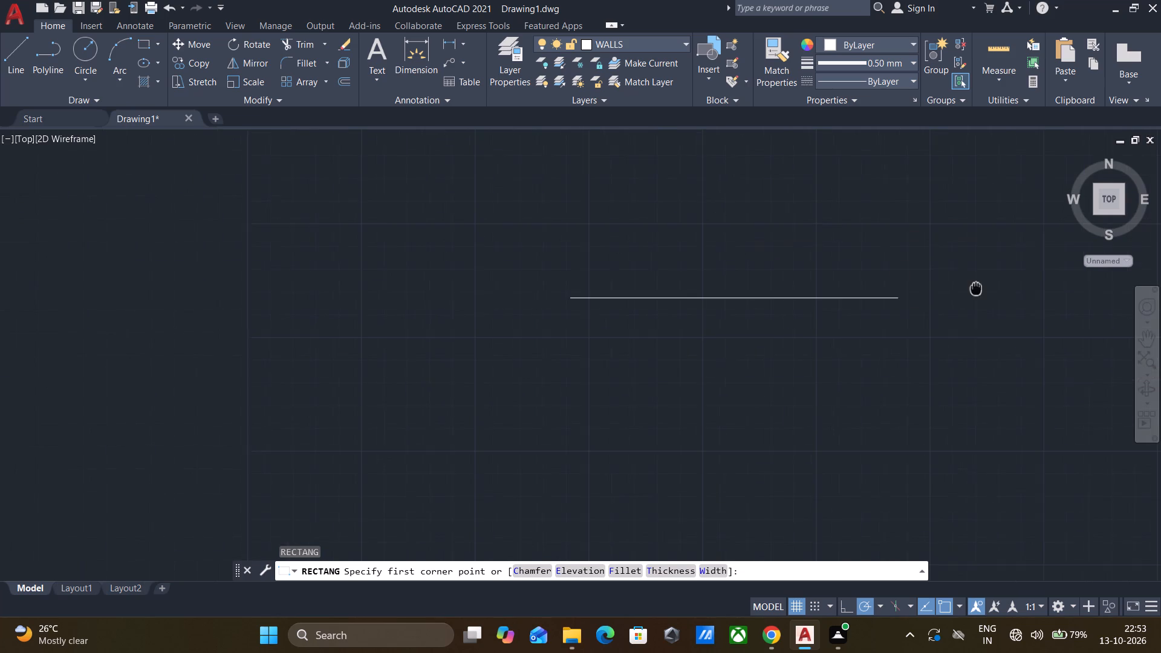
middle_click_drag(976, 288, 977, 288)
left_click(574, 294)
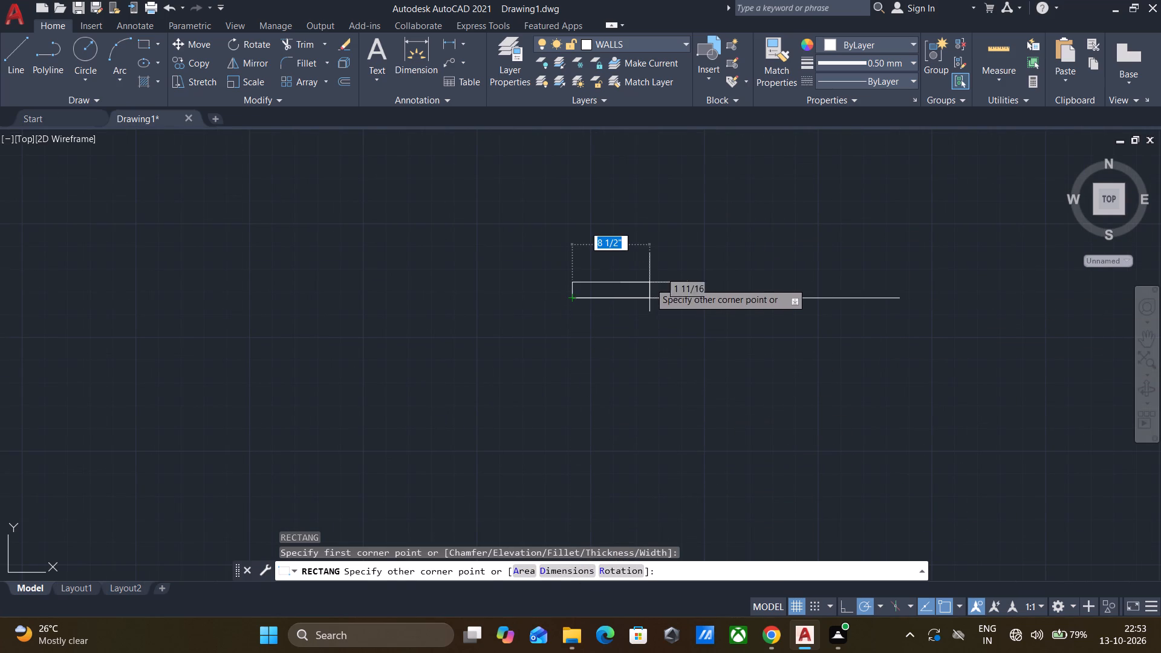
key("d")
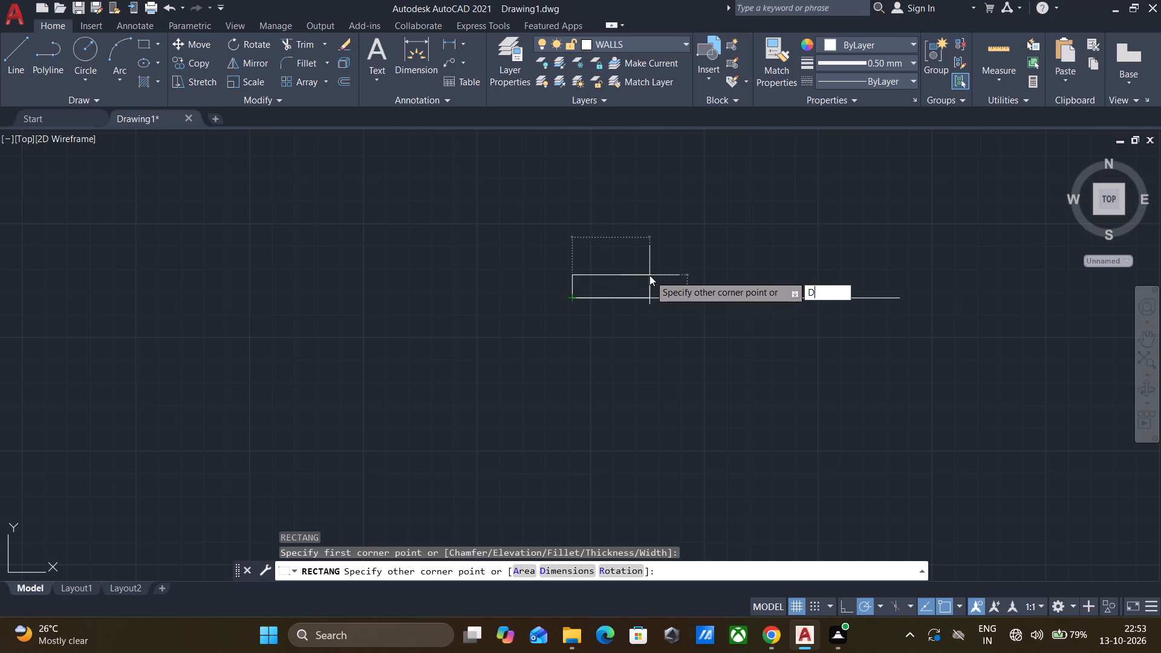
key("Return")
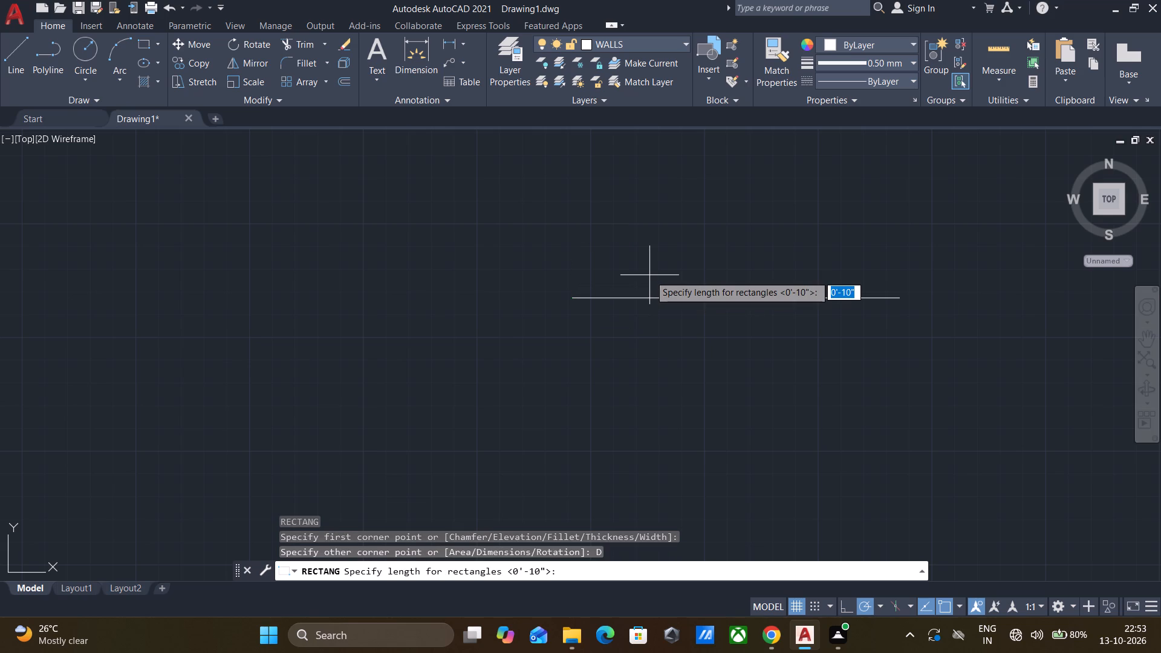
key("BackSpace")
type("2\"")
key("Return")
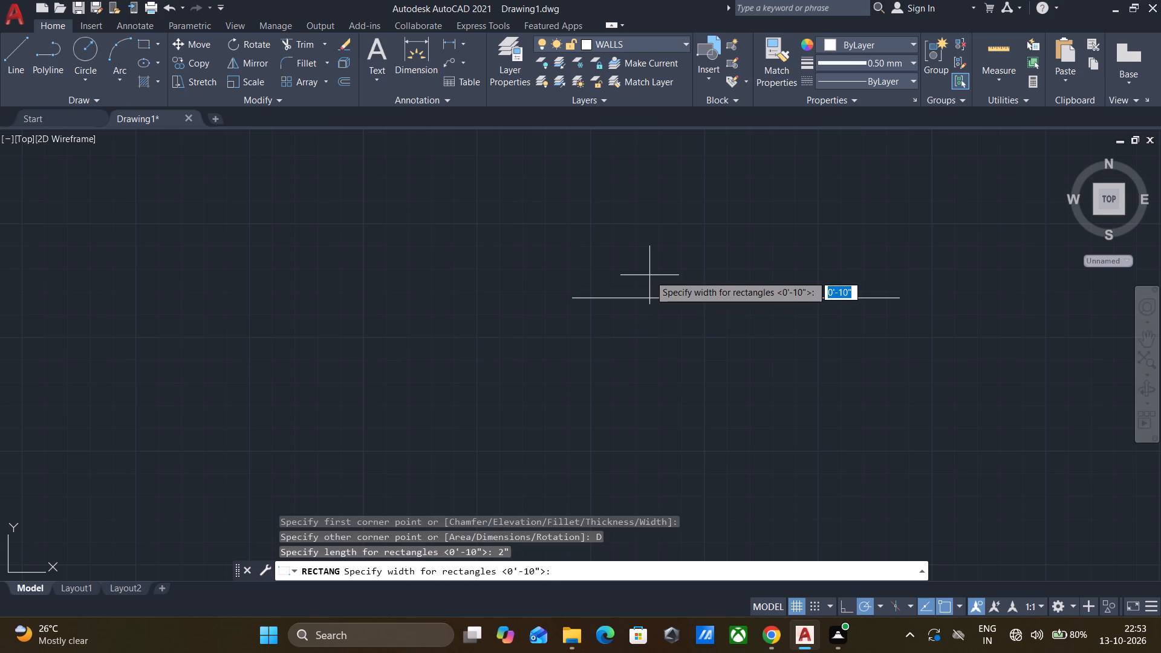
type("2\"")
key("Return")
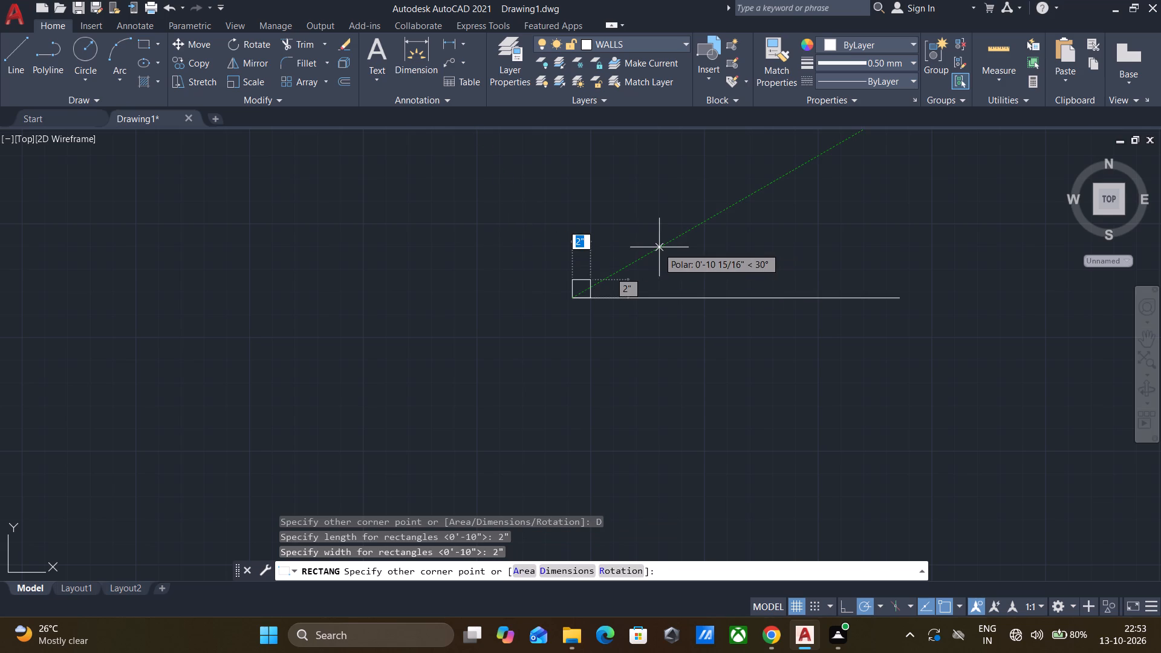
left_click(659, 247)
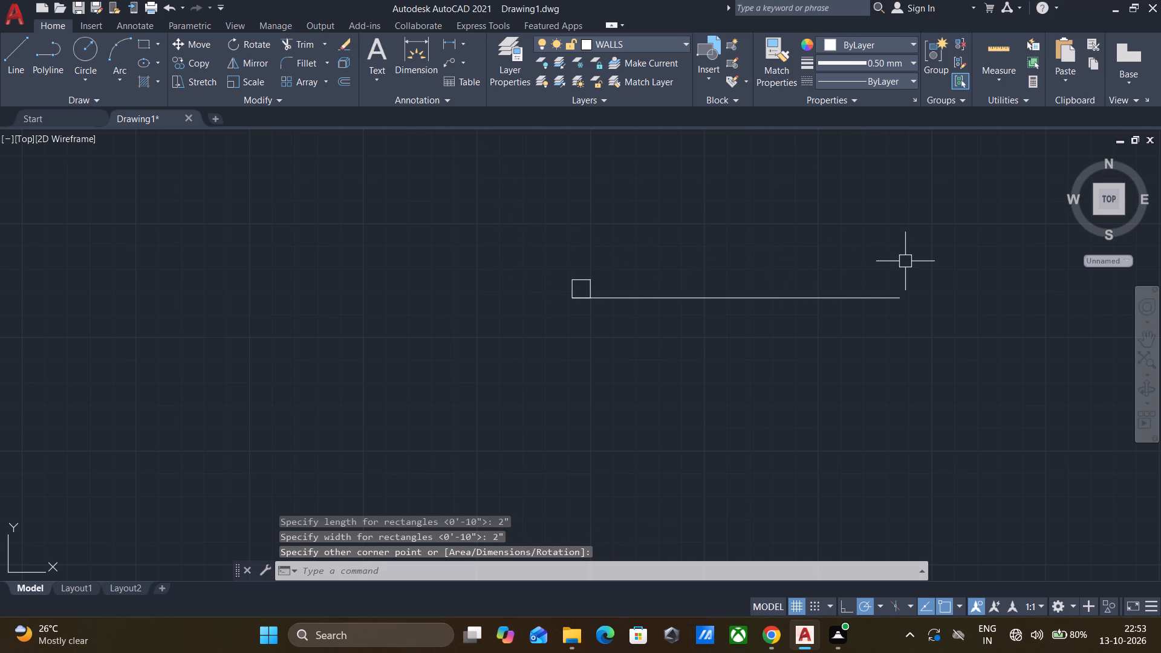
Draw a matching 2" by 2" square above the 3' line, with its lower outer corner on the line's right endpoint.
type("REC")
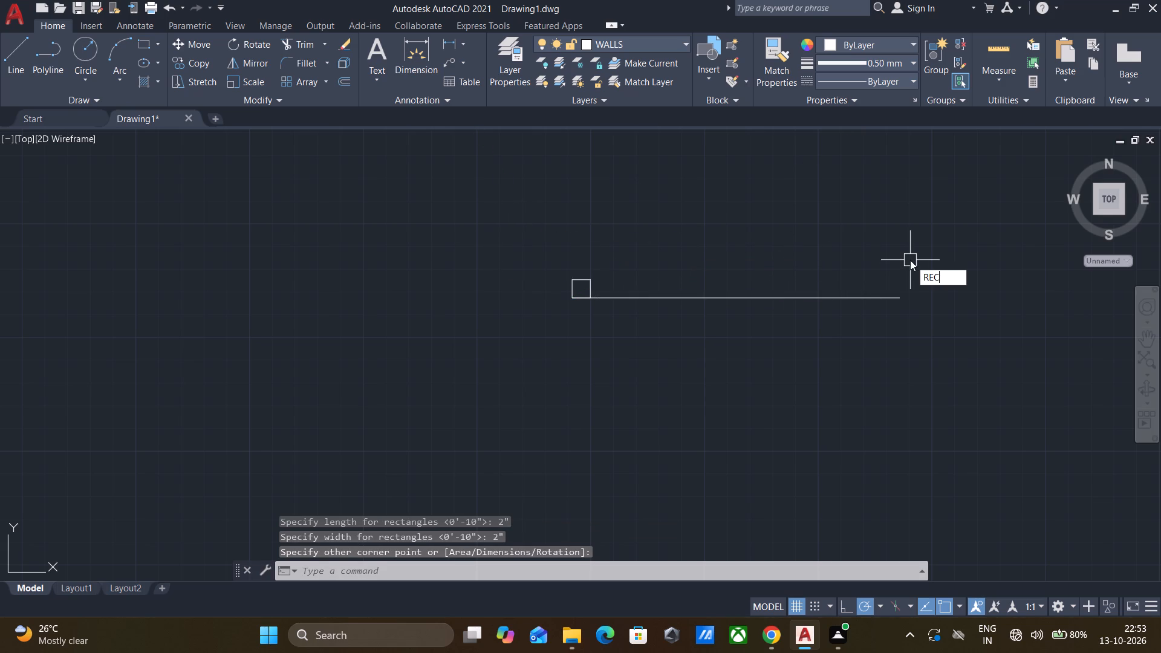
key("Return")
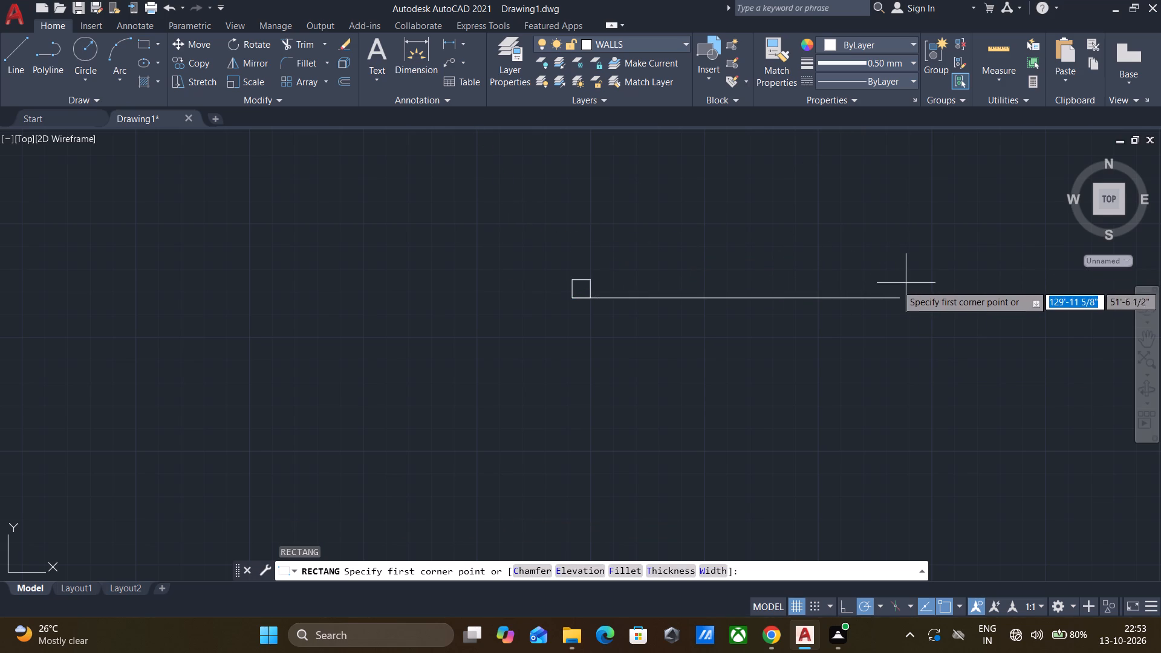
left_click(899, 294)
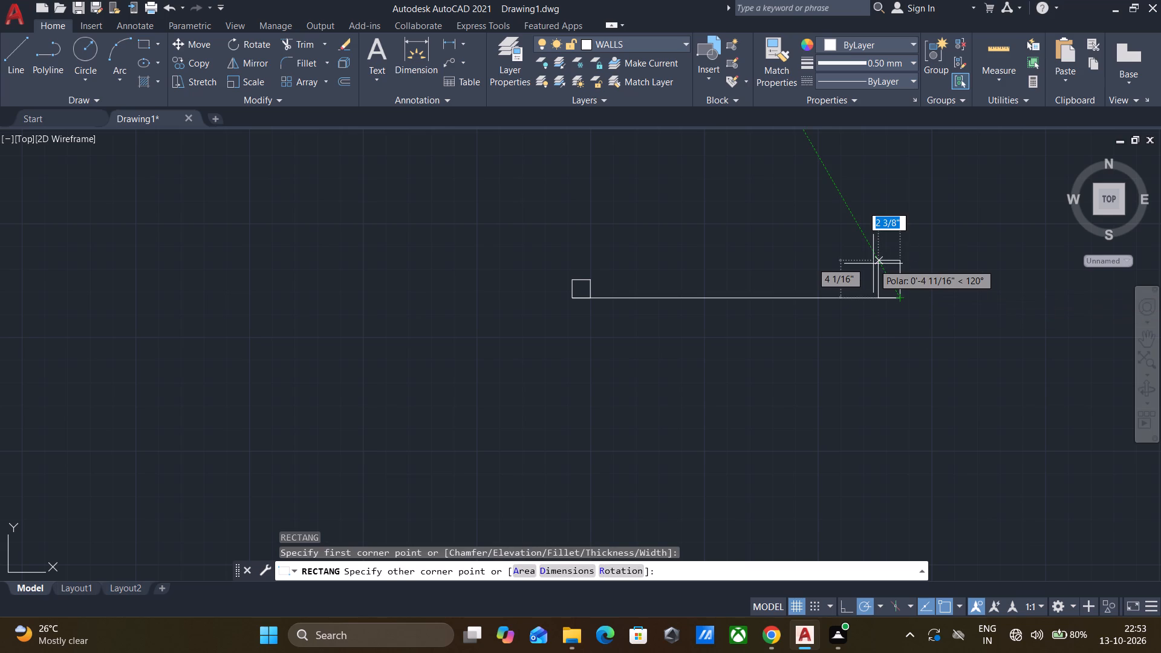
key("d")
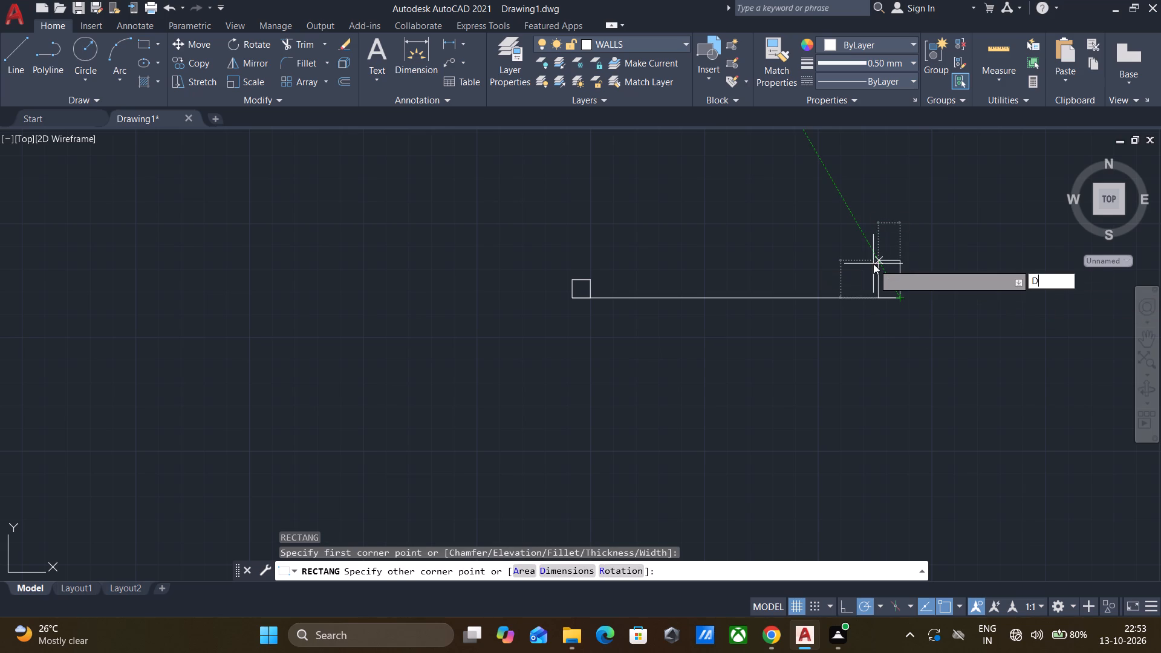
key("Return")
key("Return")
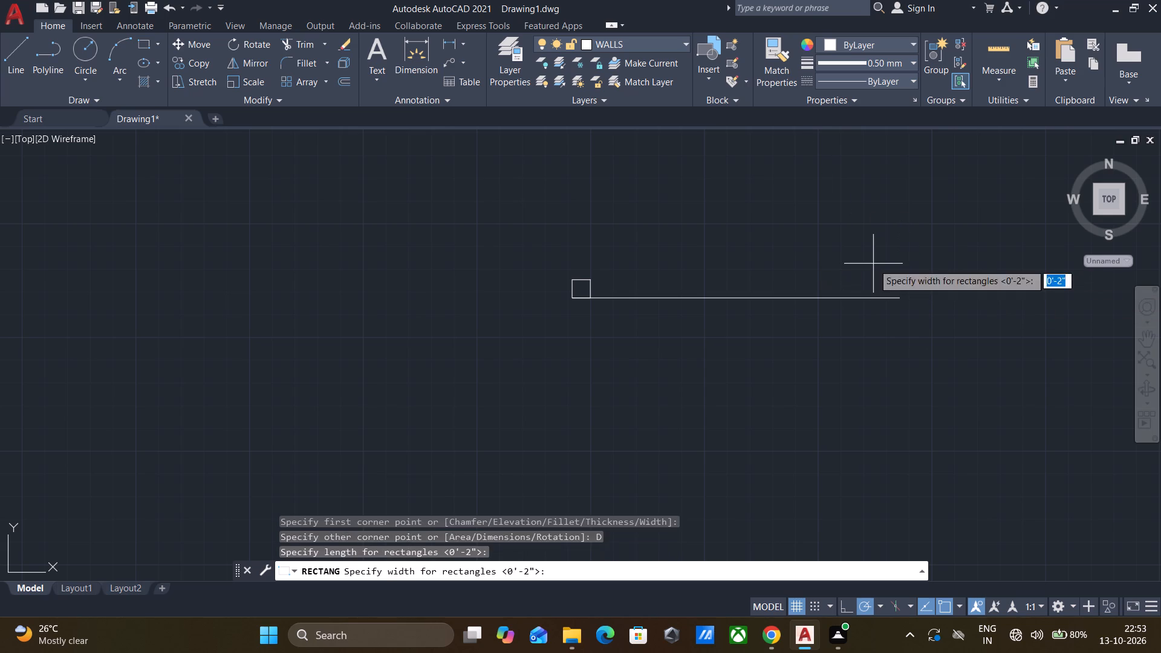
key("Return")
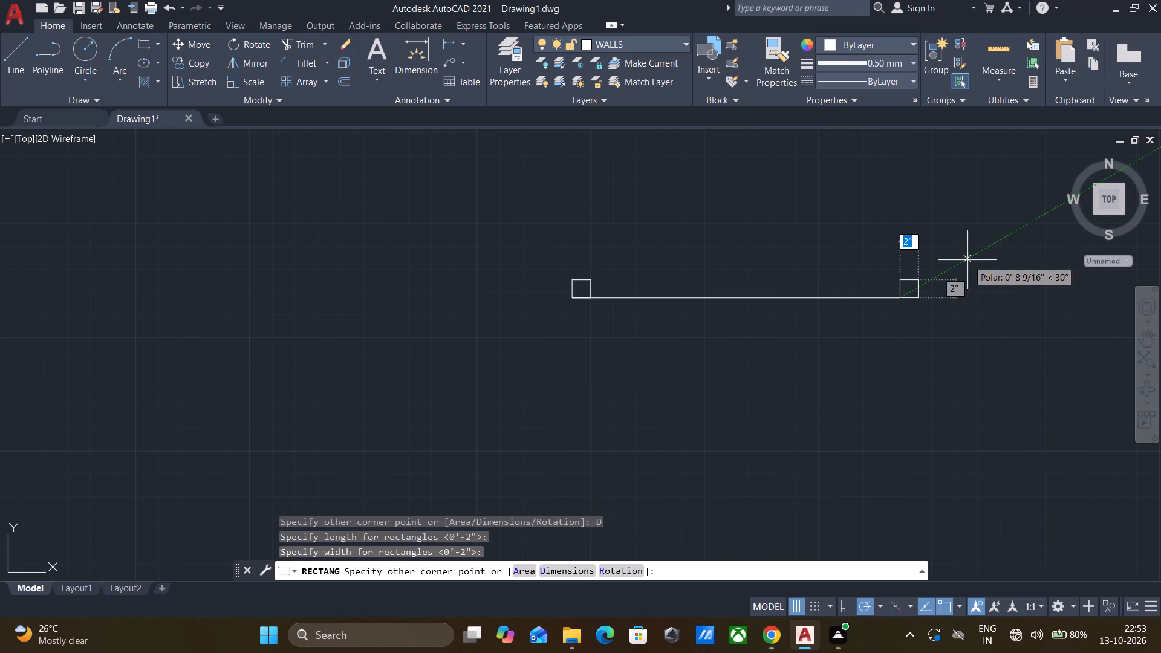
left_click(834, 247)
Draw a 2'8" vertical line upward from the inner upper corner of the left 2" square.
scroll(974, 247, "up", 1)
scroll(974, 247, "down", 1)
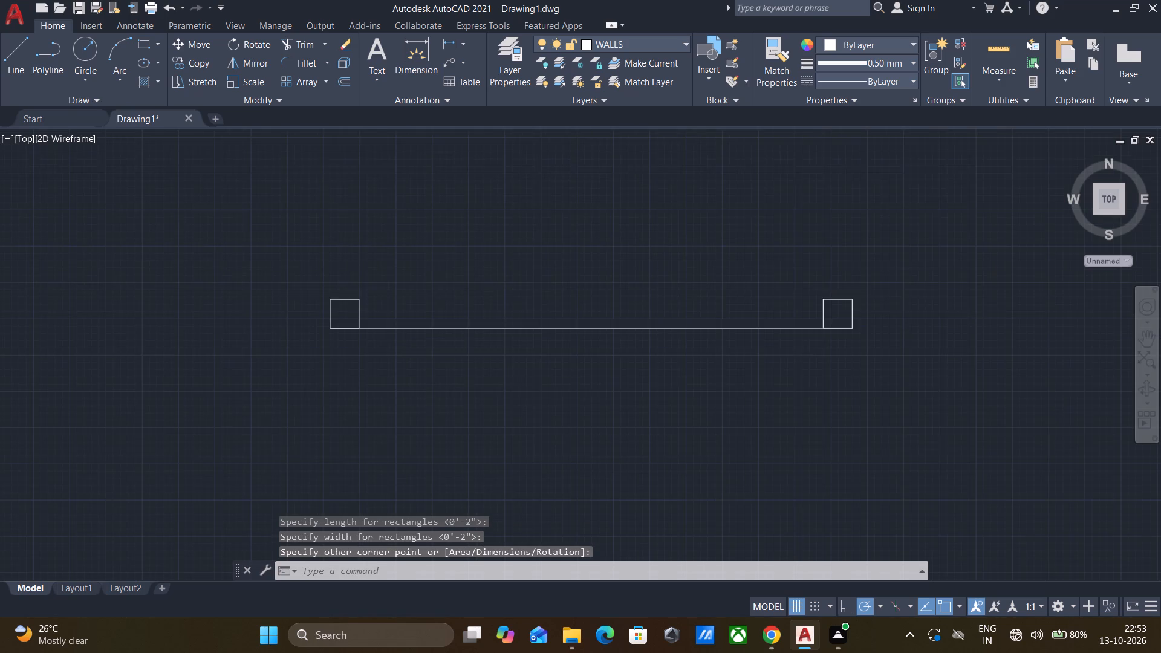
scroll(974, 247, "down", 2)
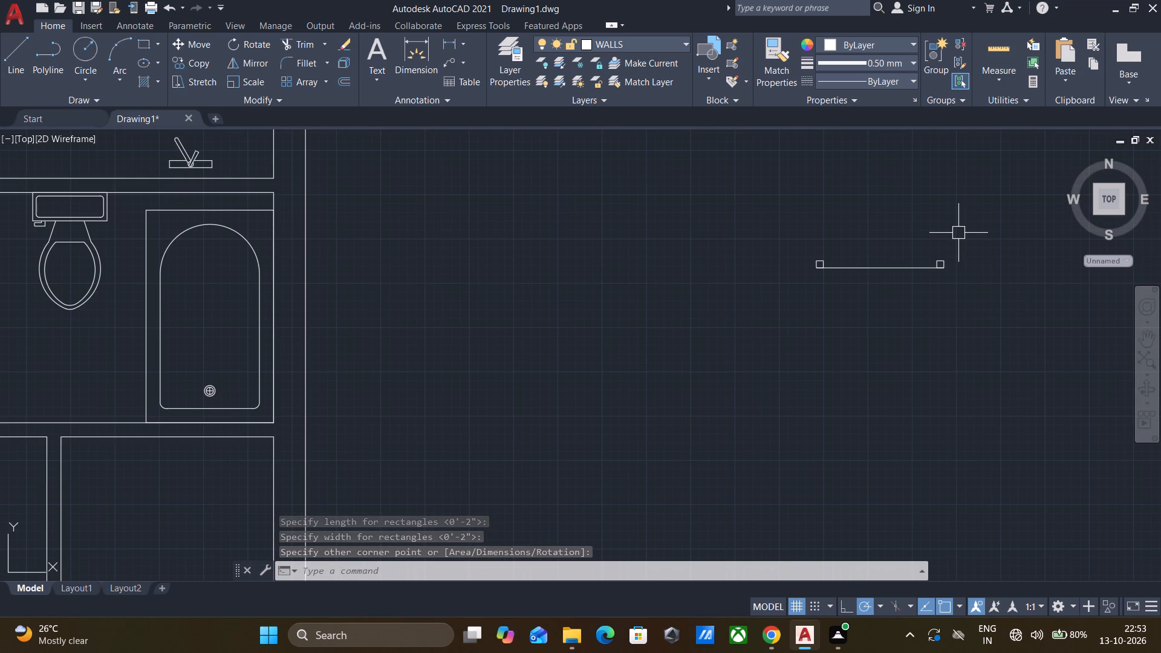
key("l")
key("Return")
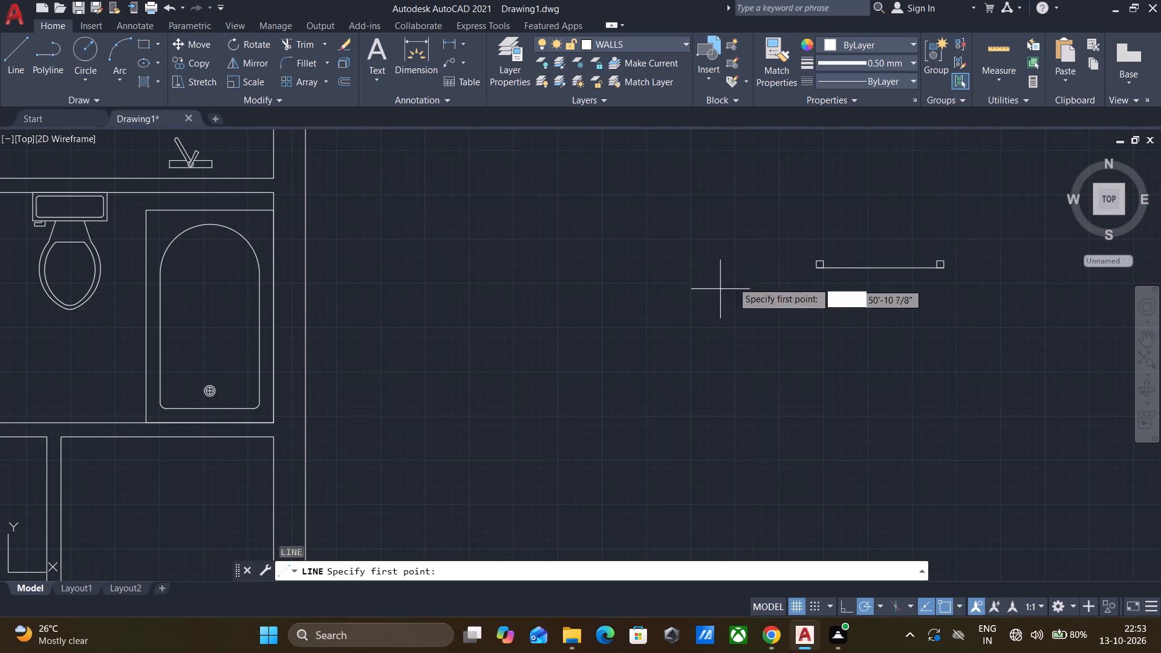
scroll(884, 241, "up", 3)
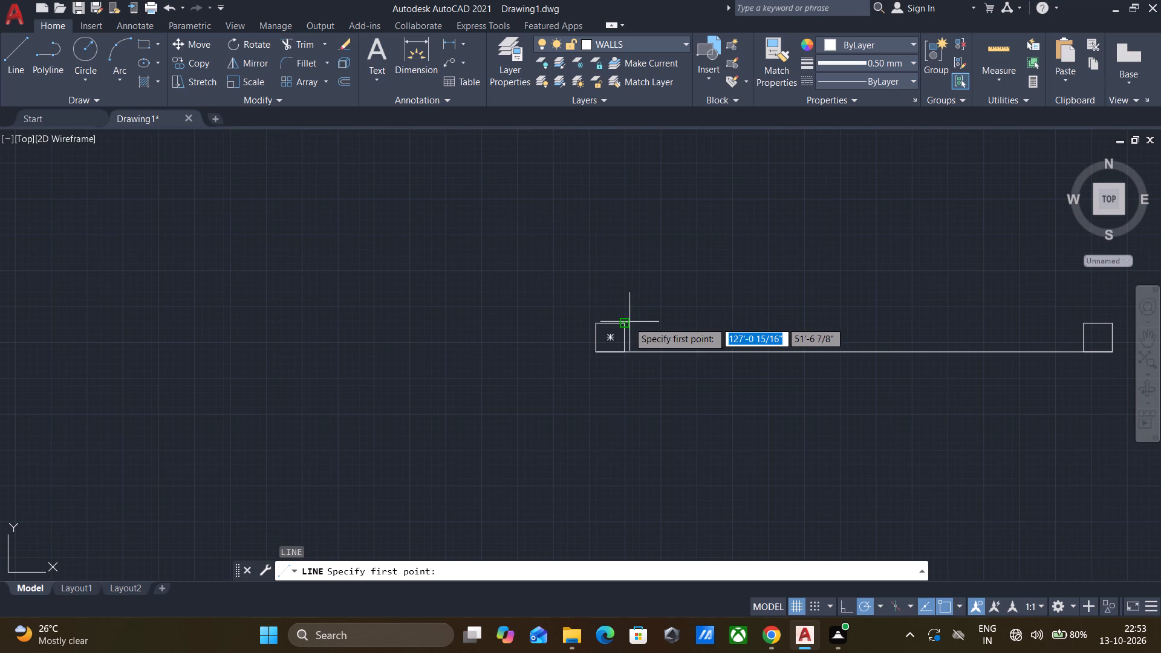
left_click(625, 322)
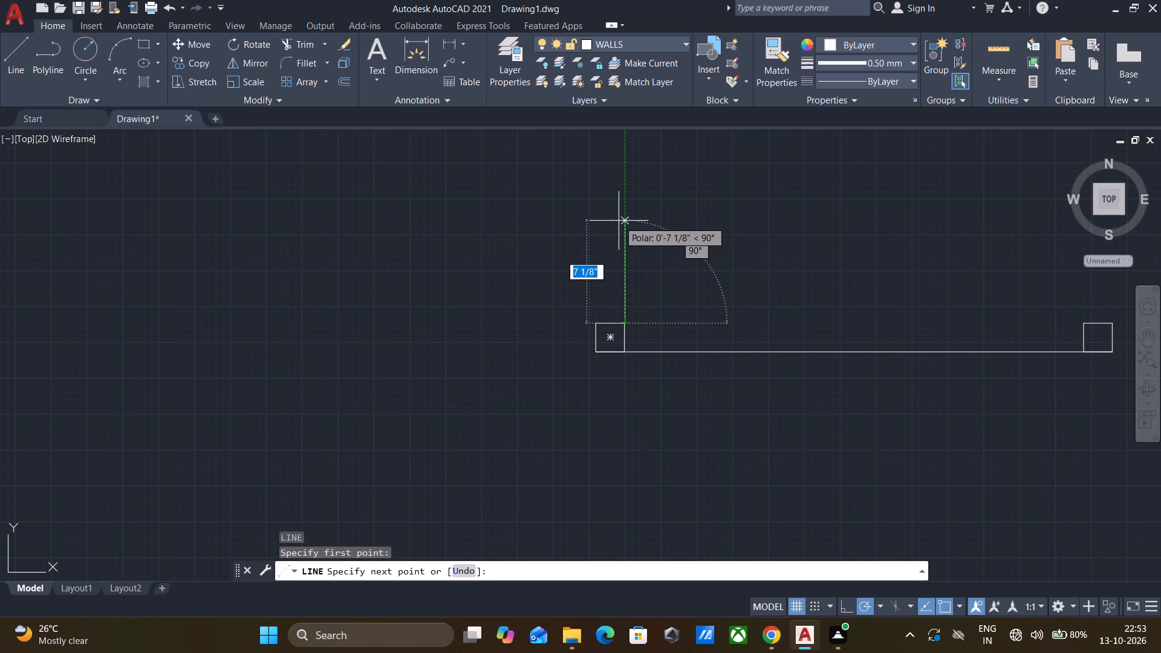
type("2'")
key("8")
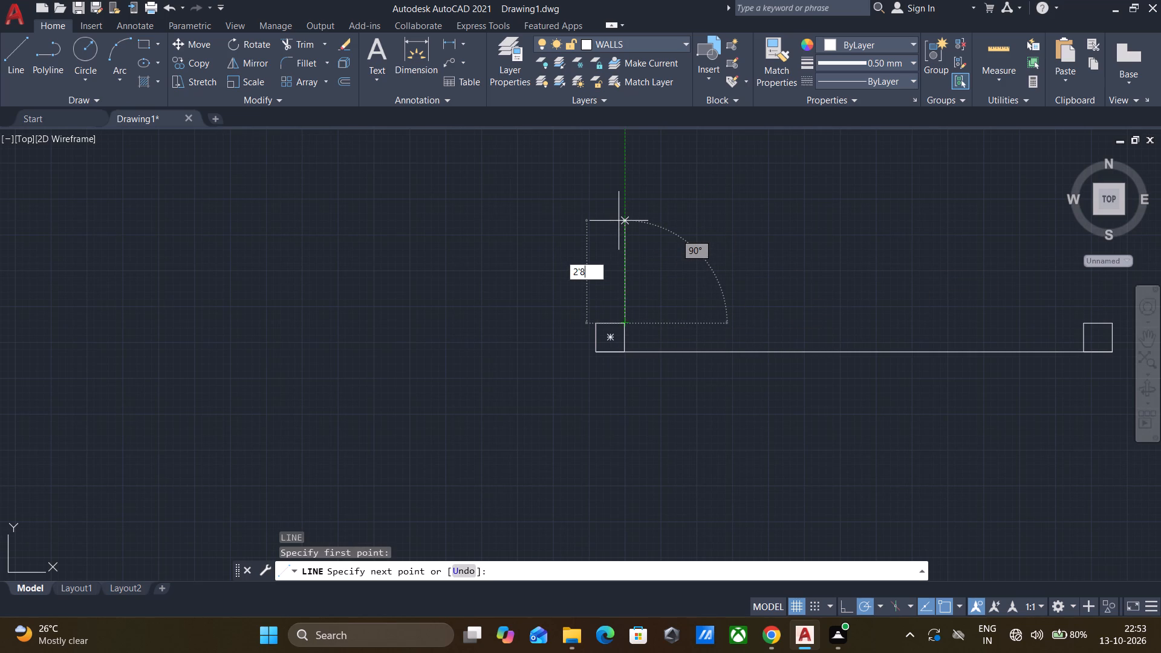
key("shift+quotedbl")
key("Return")
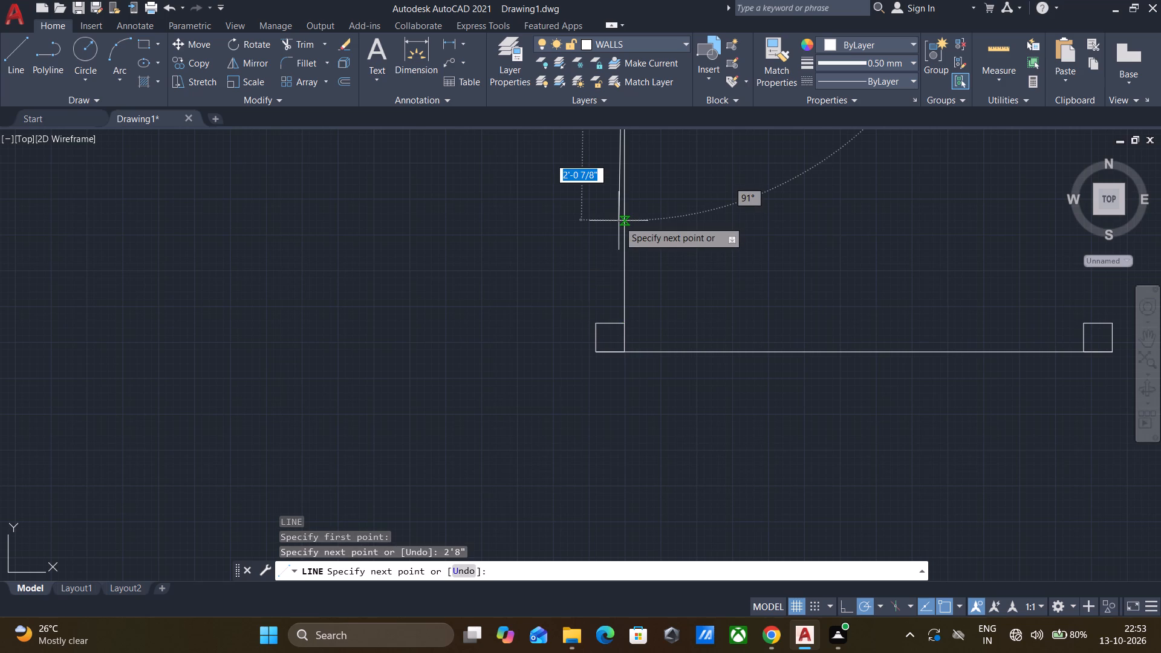
Complete the door leaf outline by continuing the line 2" to the right, 2'8" down and 2" back to the left.
middle_click_drag(714, 189, 696, 370)
middle_click_drag(727, 334, 726, 440)
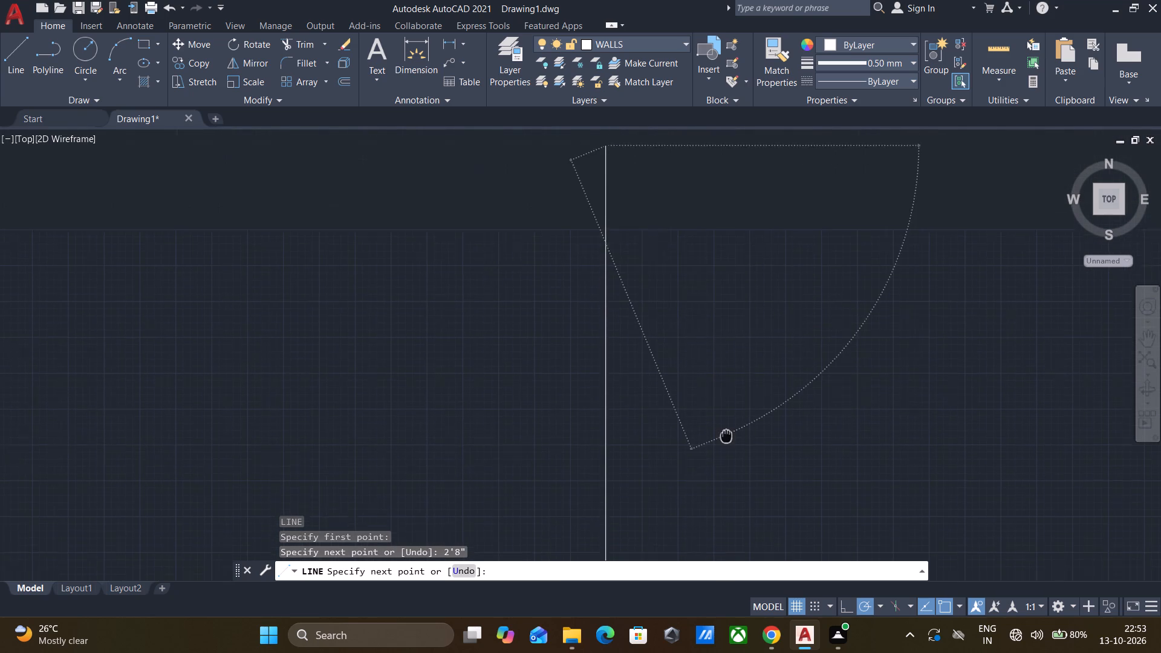
middle_click_drag(726, 440, 726, 456)
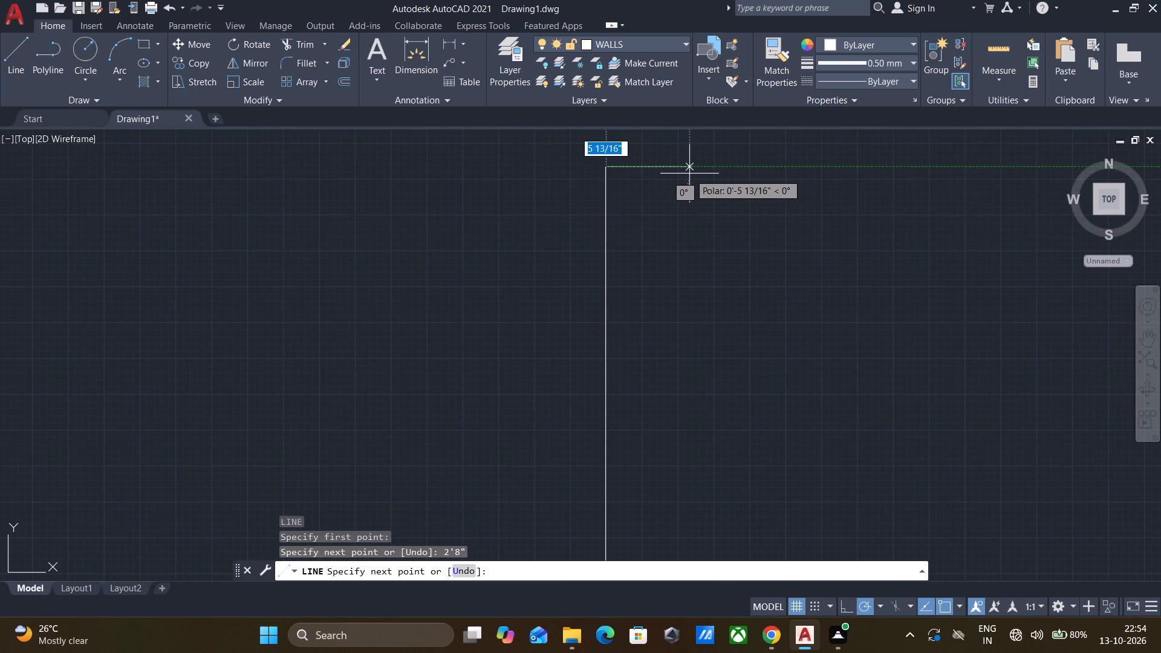
type("2'")
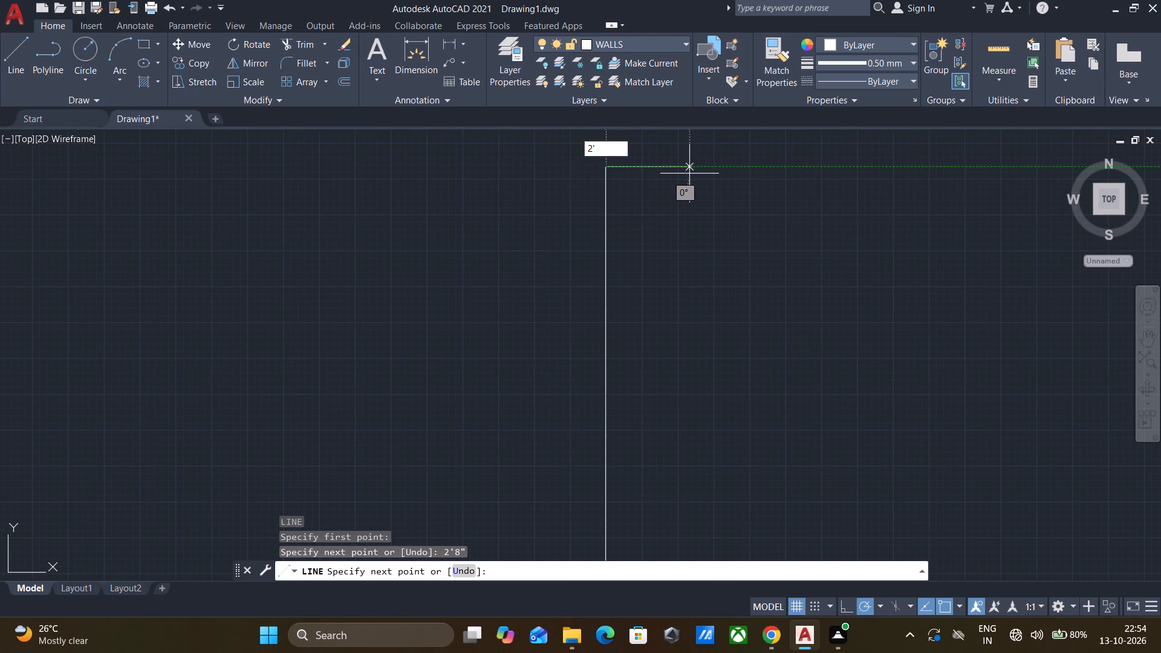
key("BackSpace")
key("shift+quotedbl")
key("Return")
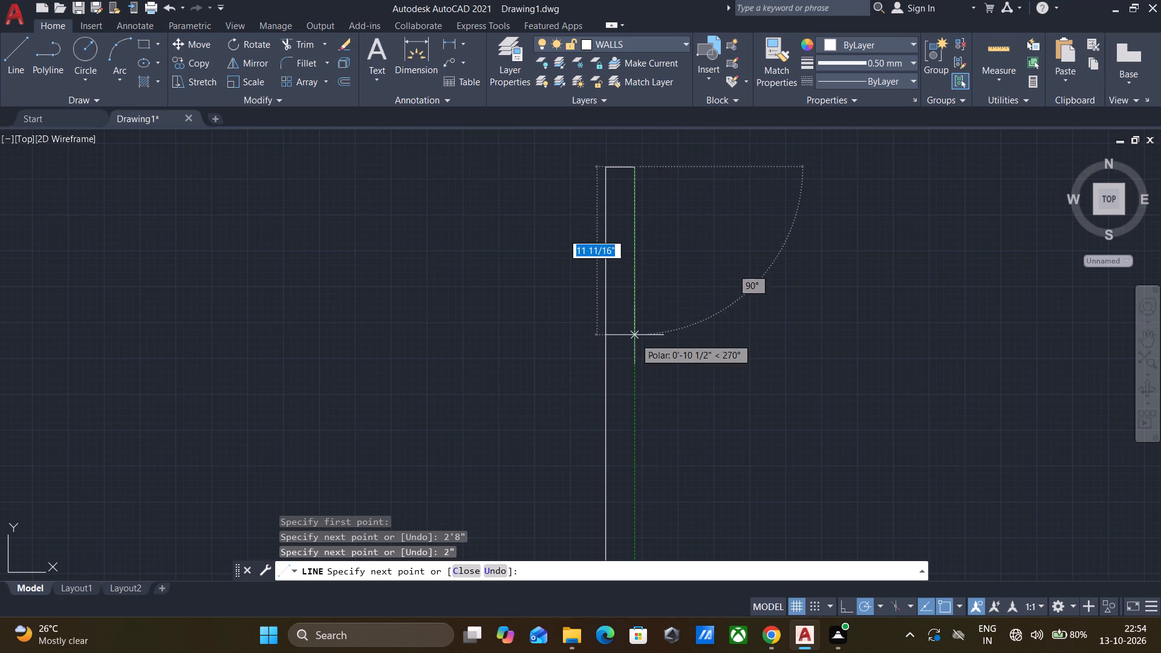
type("2'8\"")
key("Return")
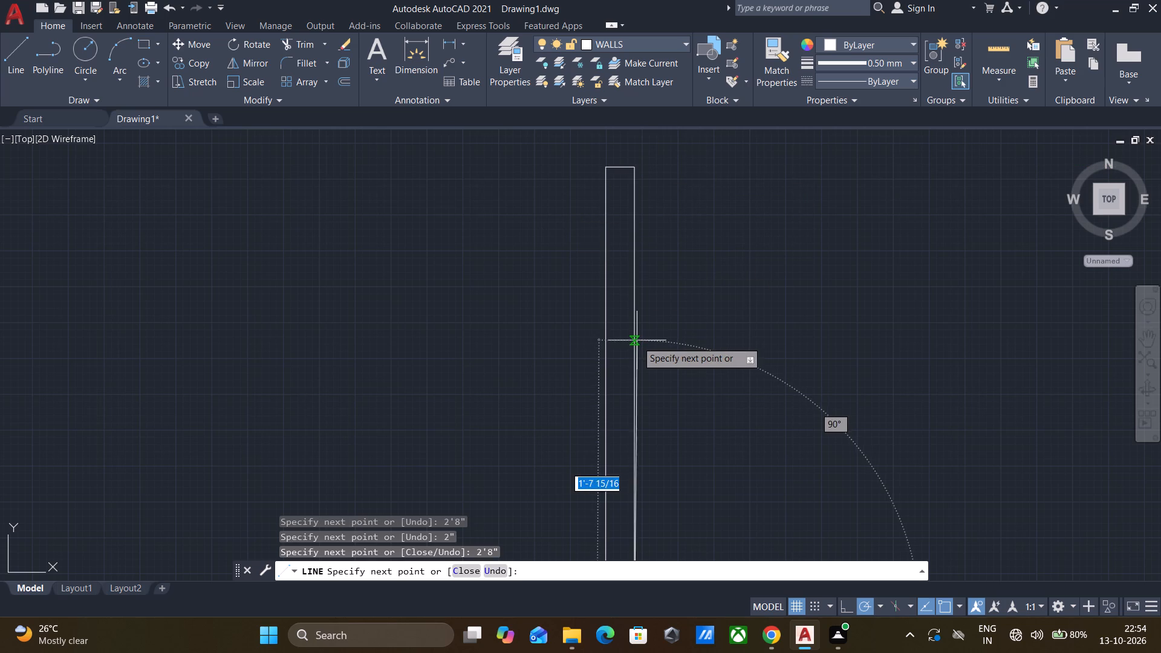
scroll(637, 341, "down", 1)
middle_click_drag(637, 341, 691, 195)
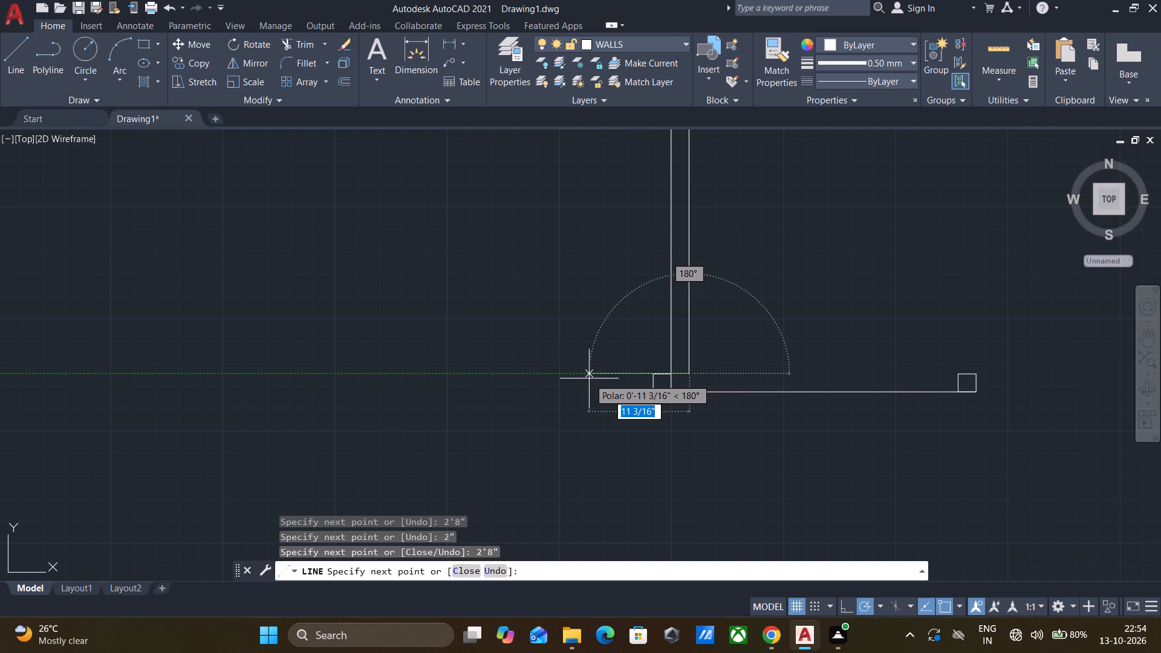
type("2\"")
key("Return")
key("space")
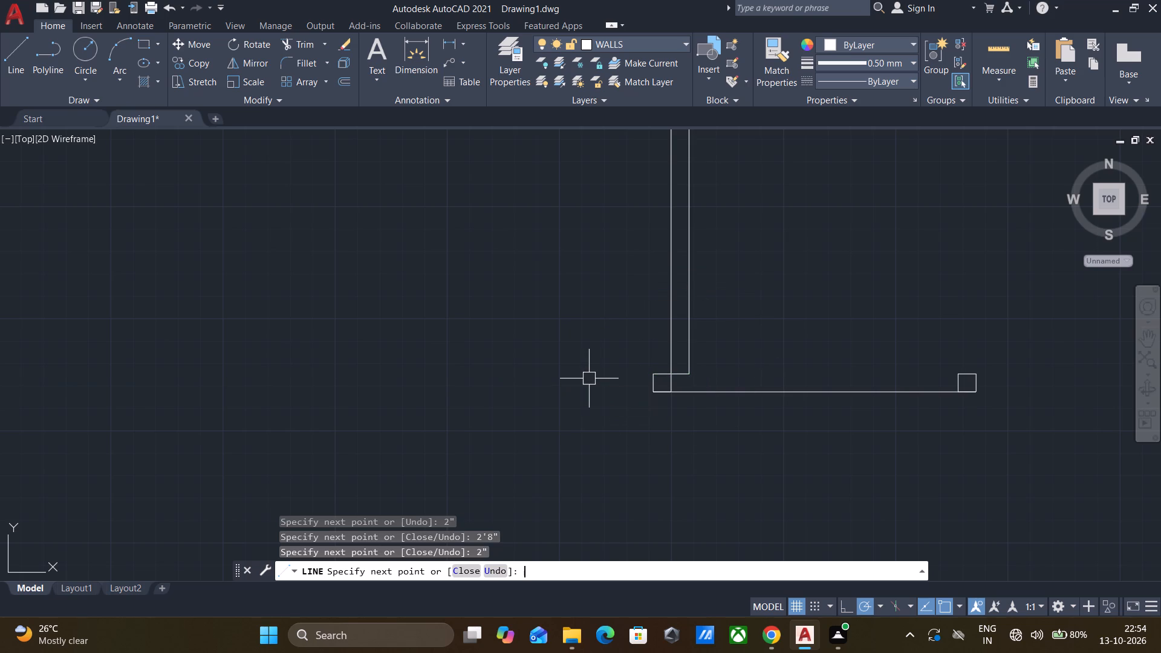
Draw a three-point arc through the door leaf's two upper corners, ending at the inner upper corner of the right square.
middle_click_drag(909, 251, 806, 449)
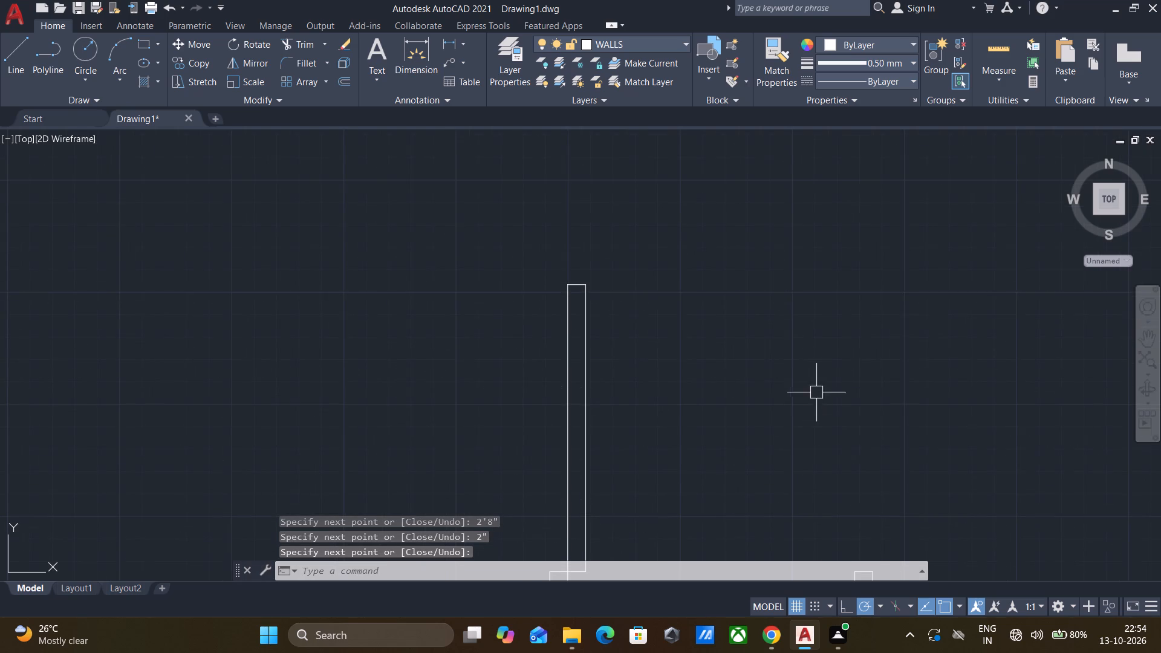
middle_click_drag(816, 392, 785, 259)
left_click(119, 56)
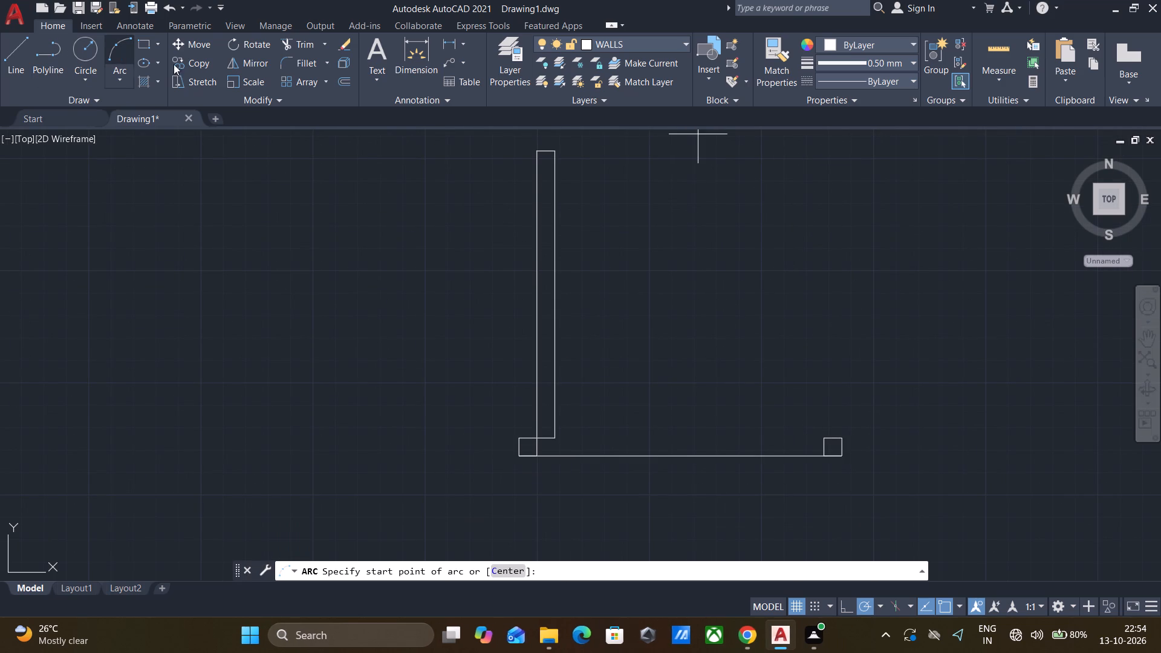
left_click(533, 154)
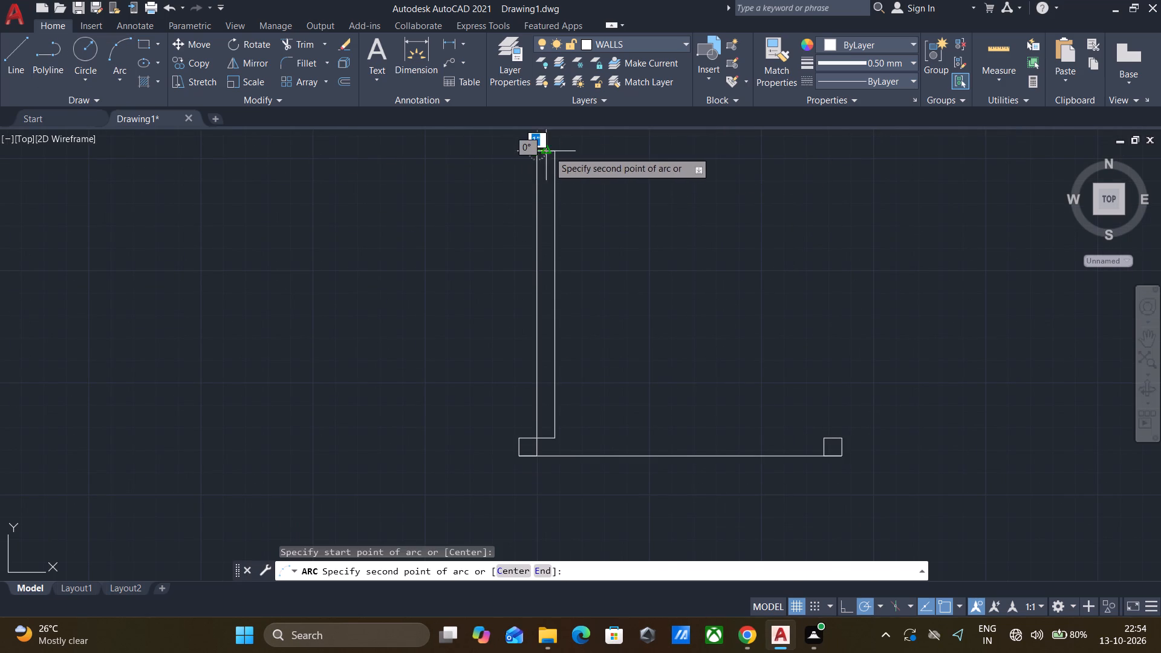
left_click(554, 150)
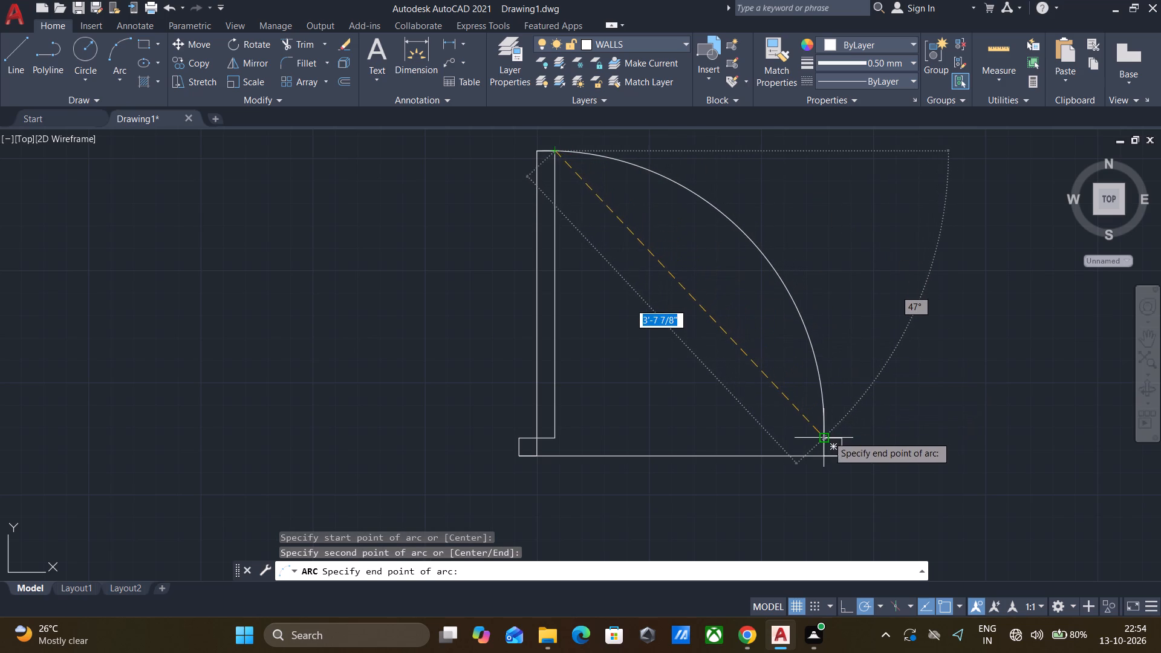
left_click(825, 438)
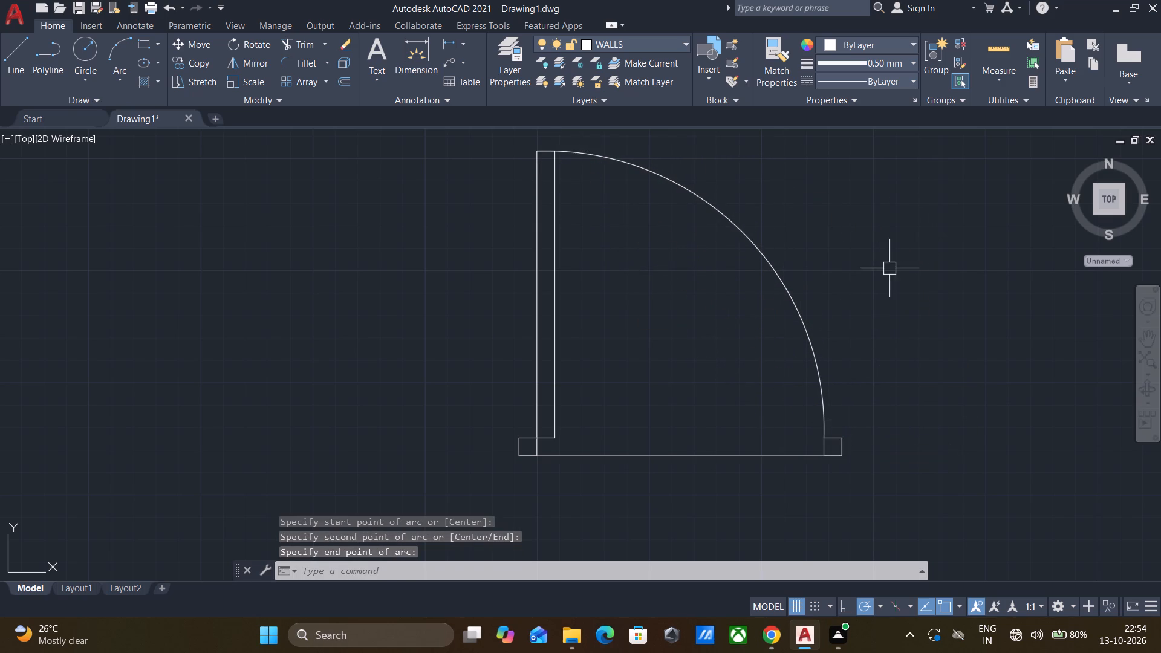
Examine the door symbol in relation to the redrawn floor plan and the reference plan.
scroll(891, 266, "down", 2)
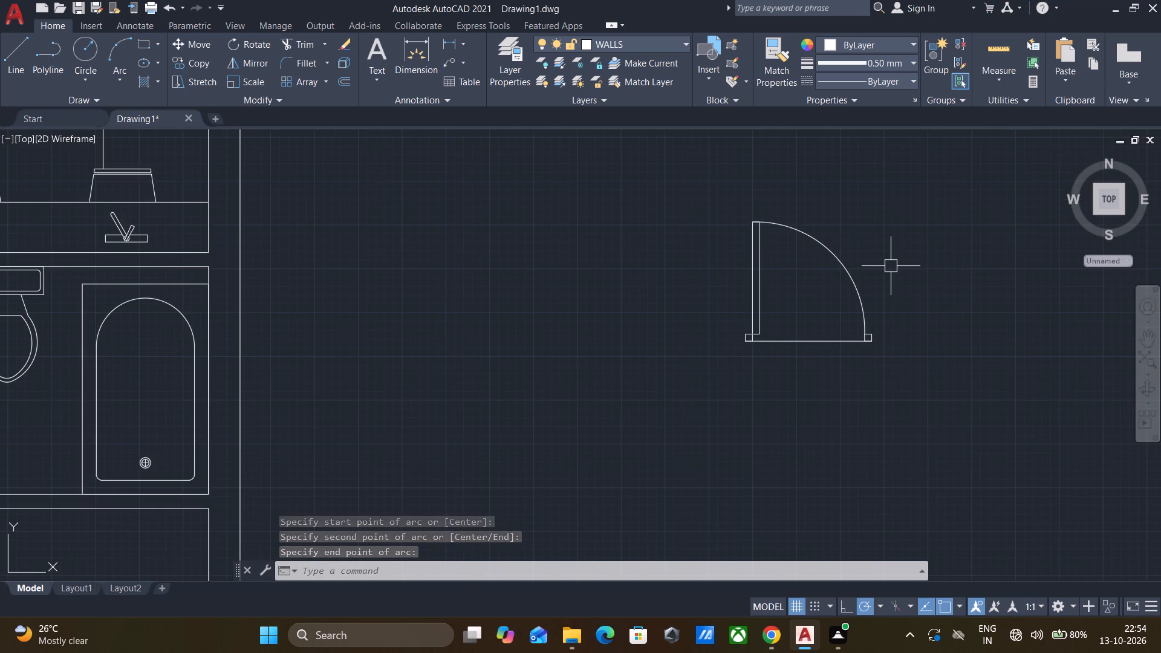
scroll(891, 266, "down", 2)
middle_click_drag(906, 244, 912, 308)
scroll(912, 308, "down", 1)
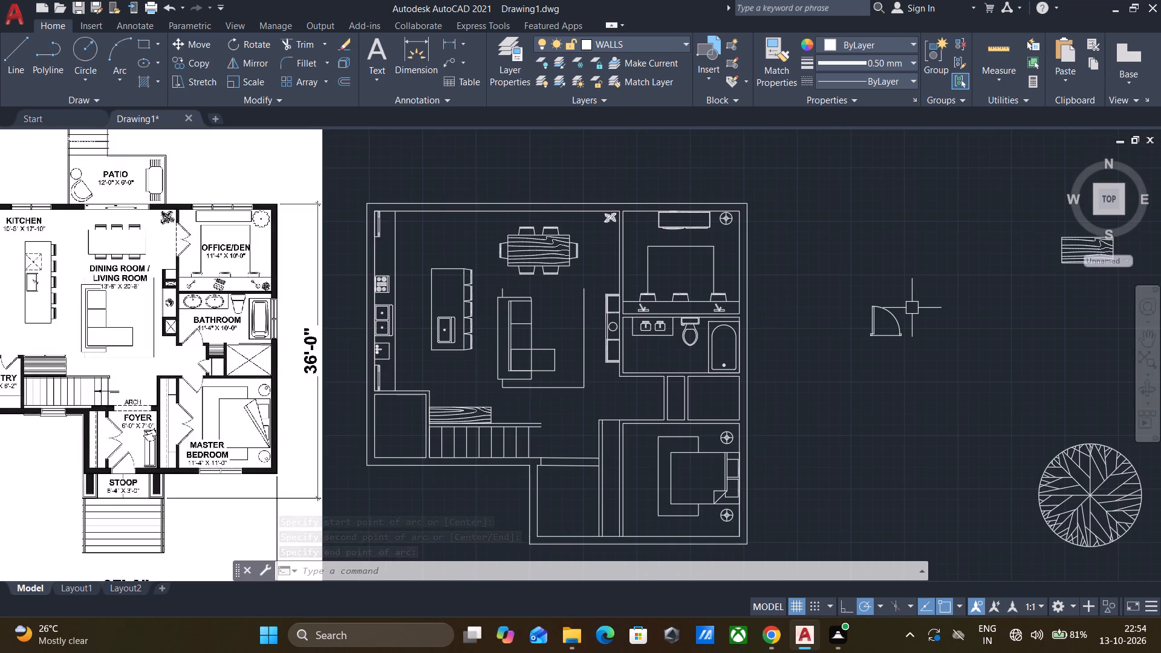
middle_click_drag(912, 308, 909, 268)
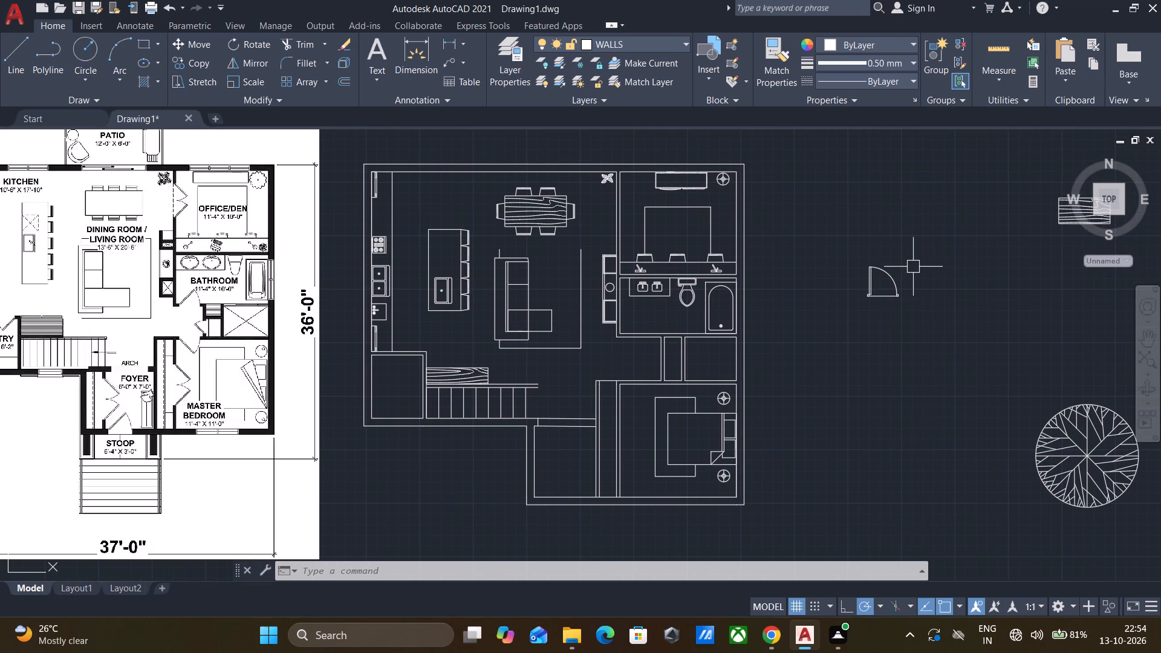
scroll(913, 267, "down", 1)
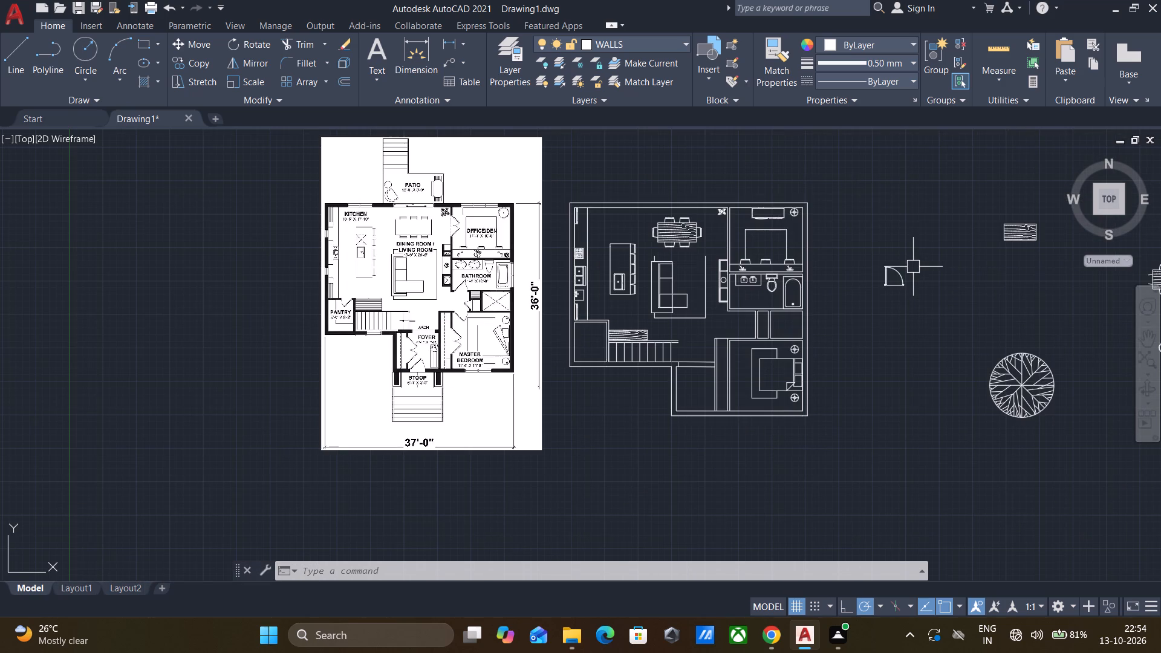
scroll(913, 267, "up", 2)
scroll(913, 267, "down", 2)
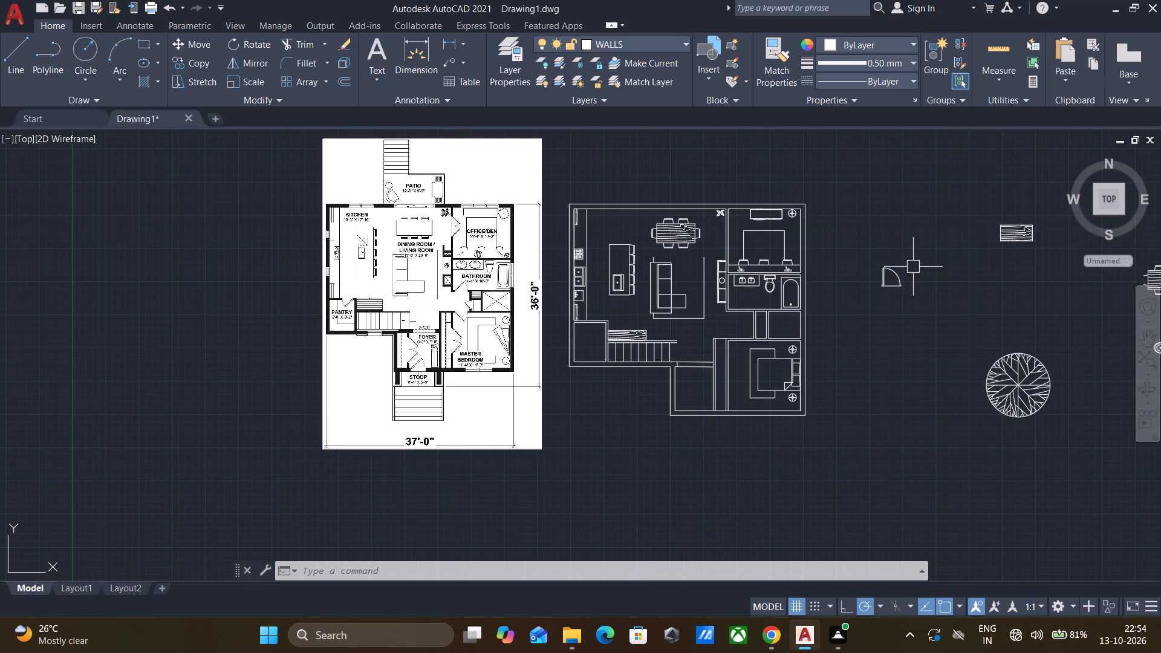
scroll(913, 267, "up", 1)
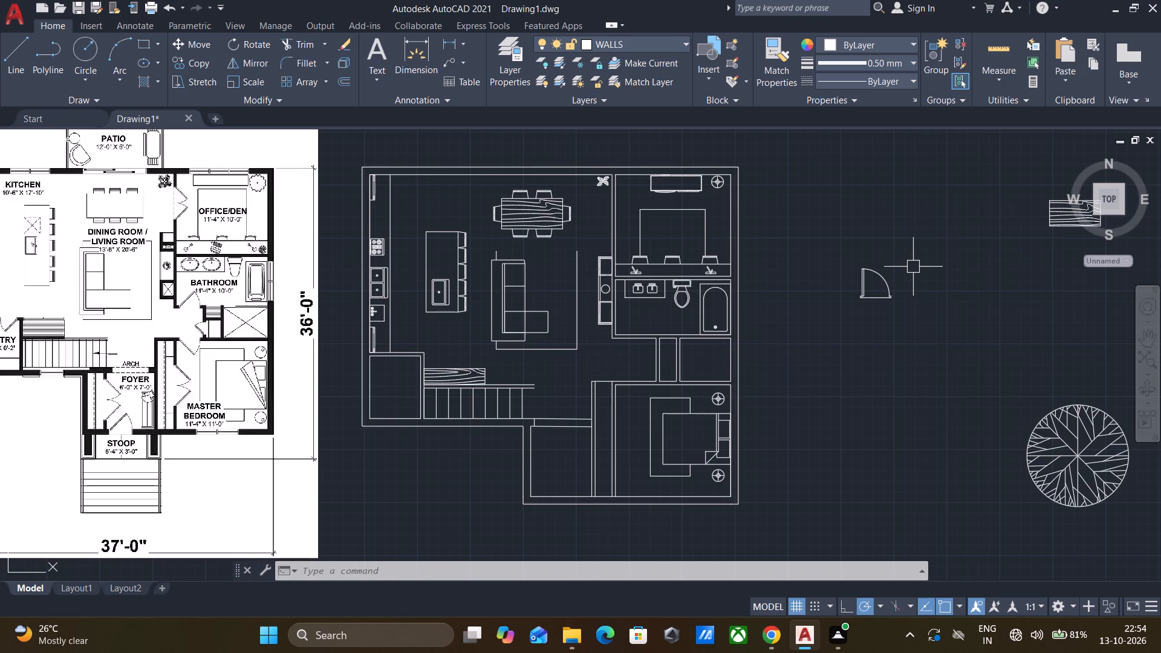
scroll(913, 267, "up", 1)
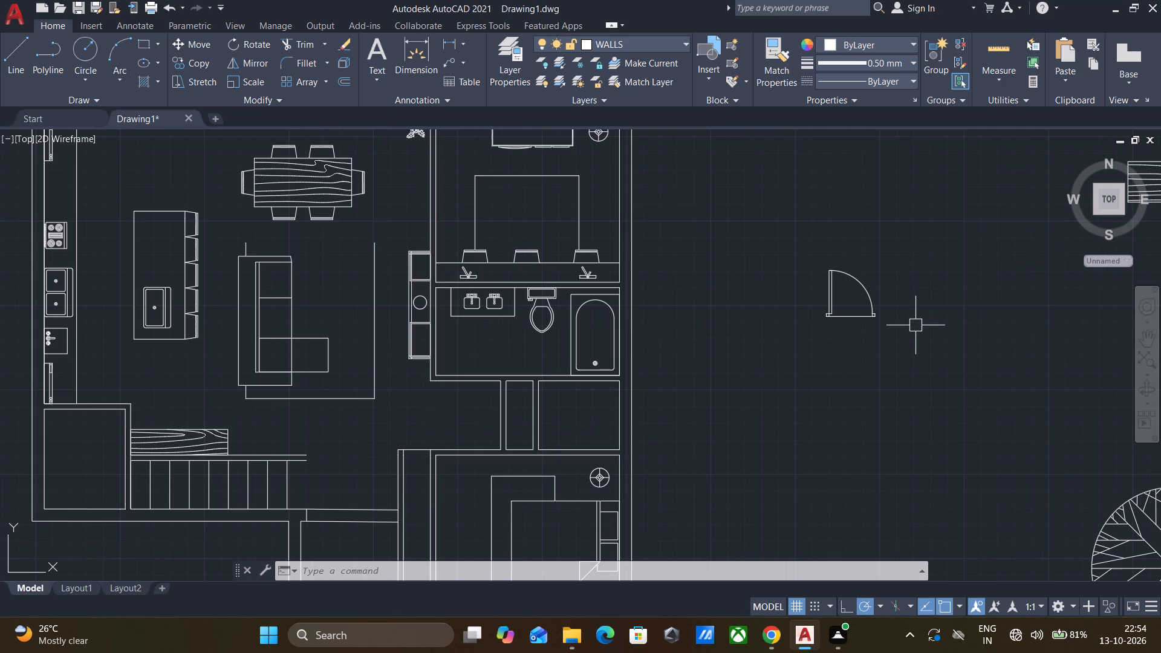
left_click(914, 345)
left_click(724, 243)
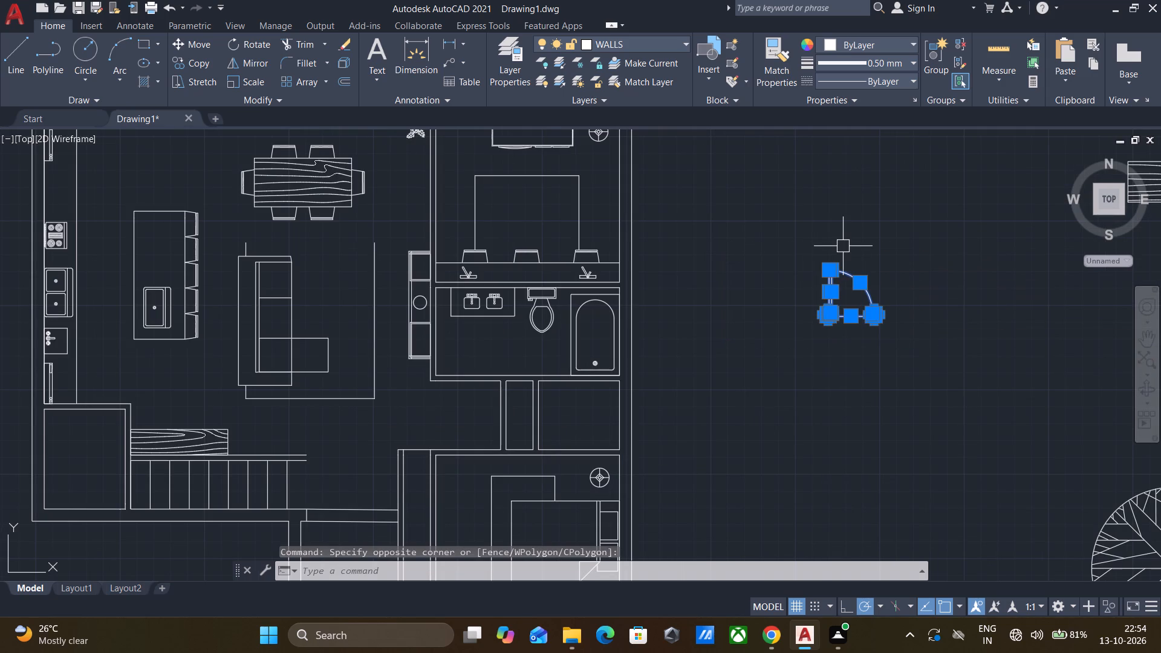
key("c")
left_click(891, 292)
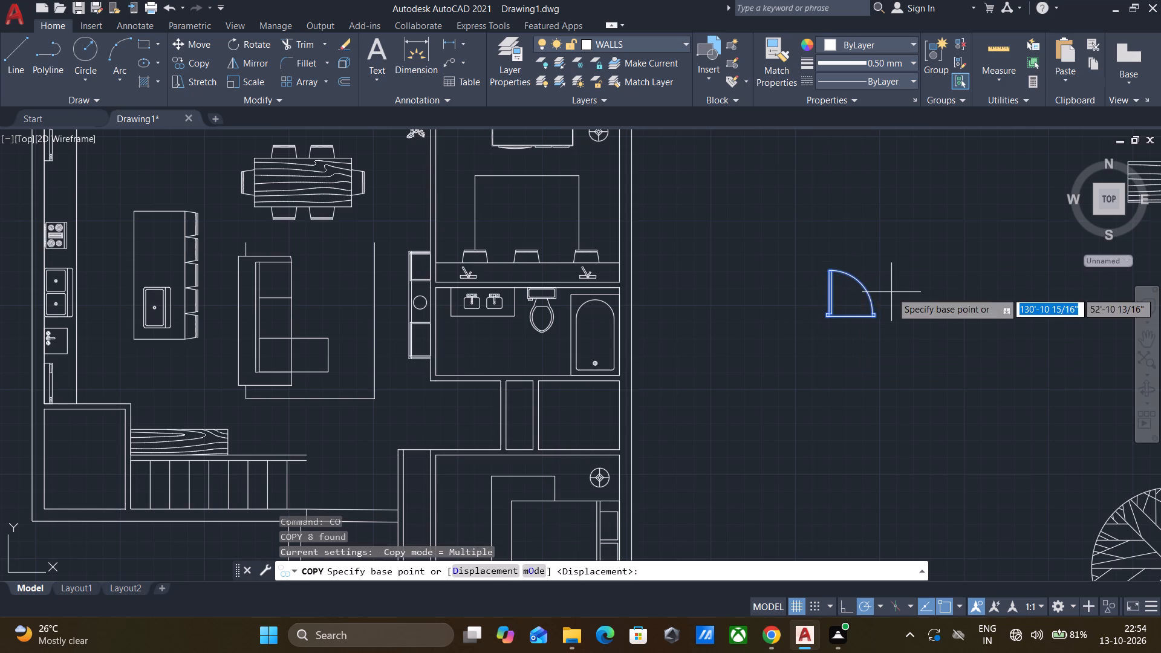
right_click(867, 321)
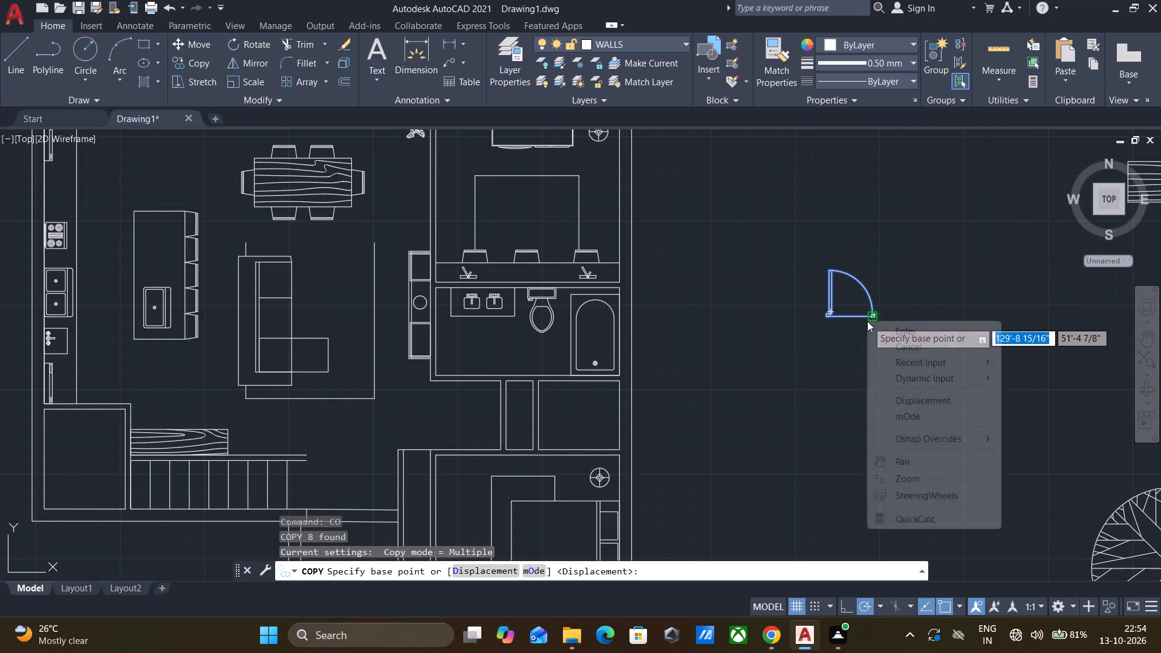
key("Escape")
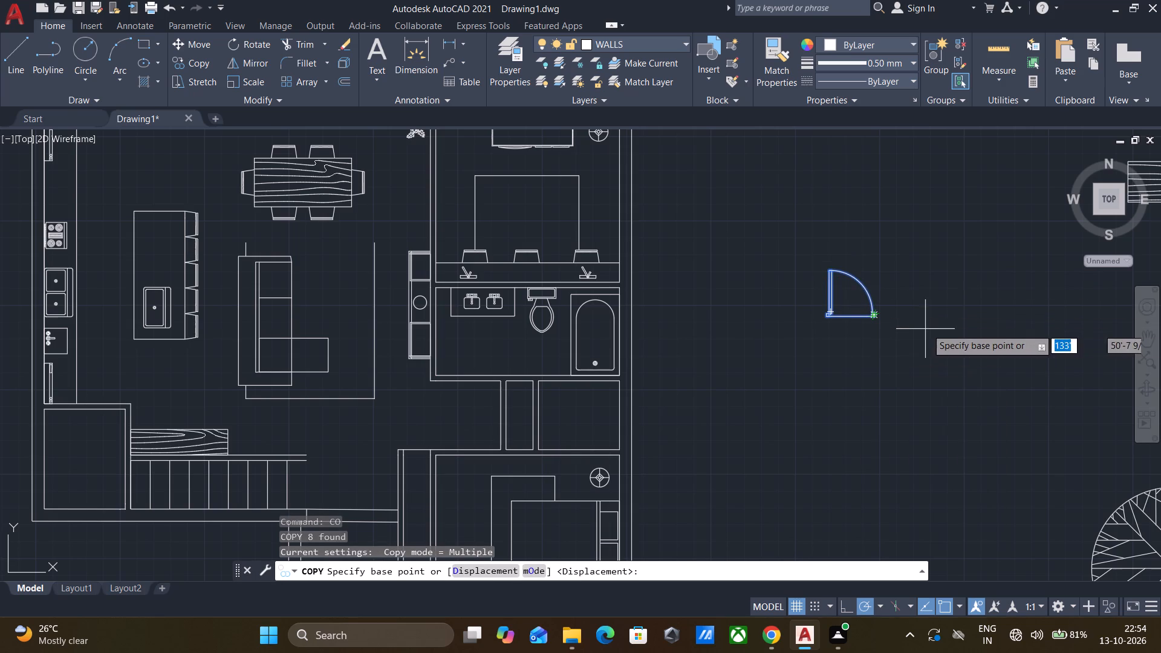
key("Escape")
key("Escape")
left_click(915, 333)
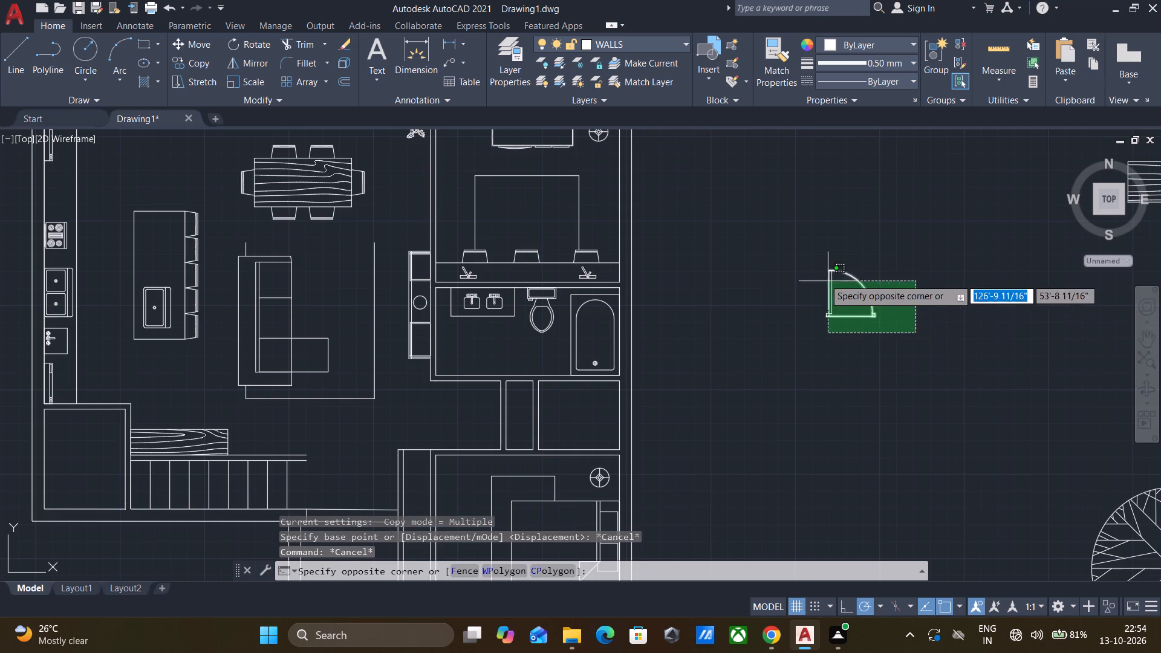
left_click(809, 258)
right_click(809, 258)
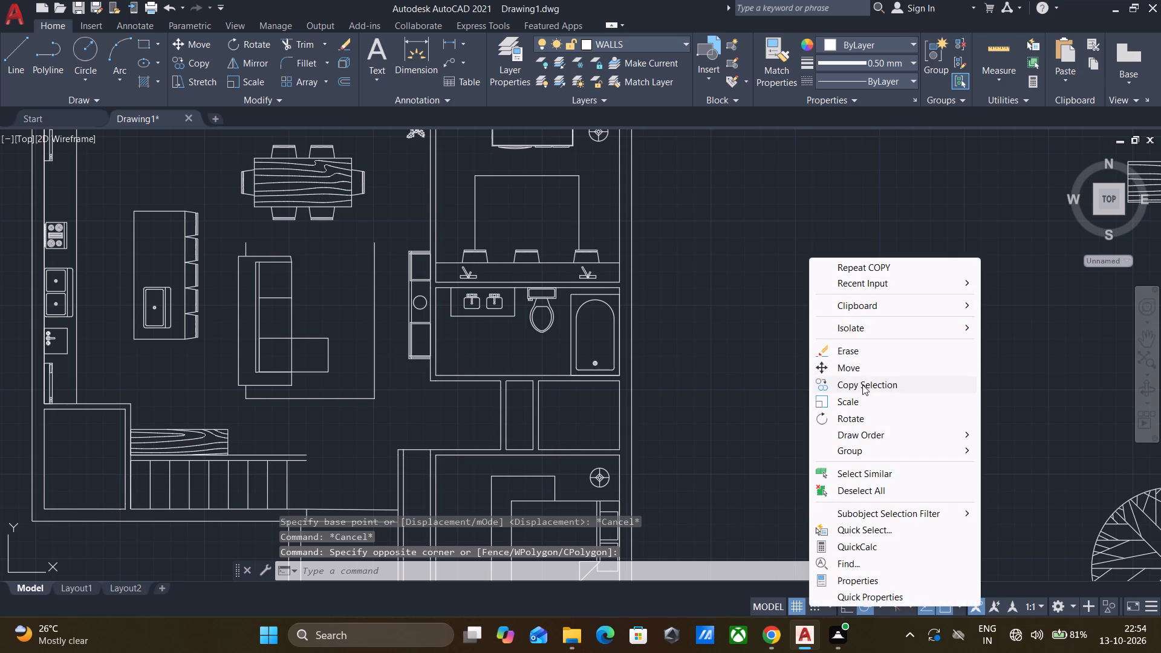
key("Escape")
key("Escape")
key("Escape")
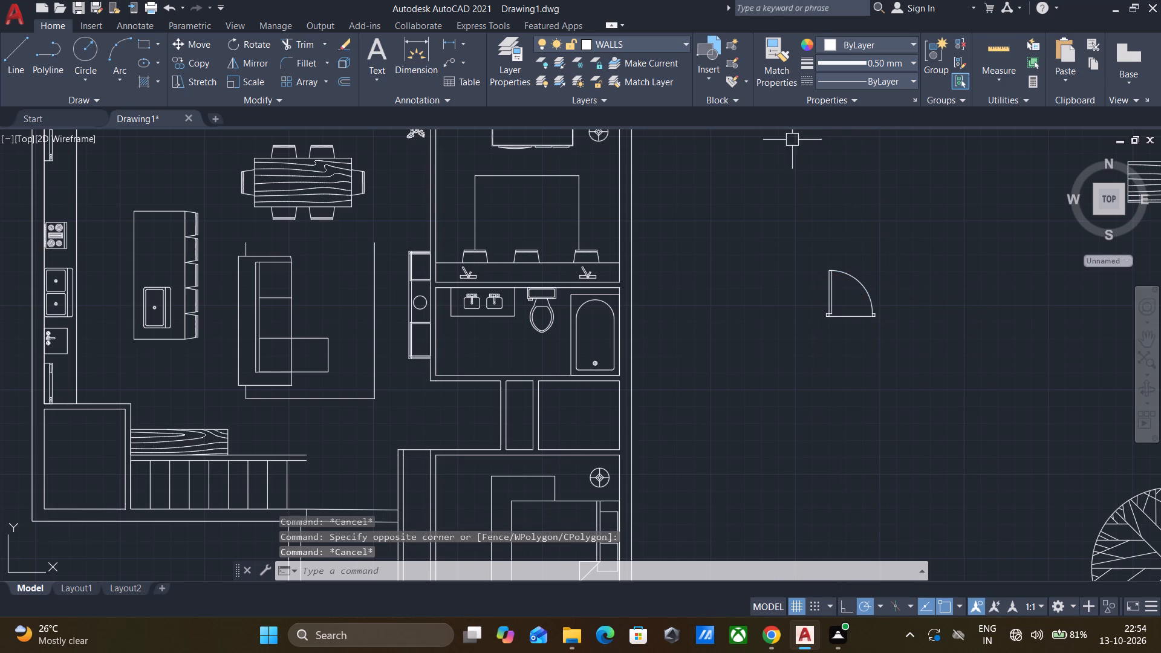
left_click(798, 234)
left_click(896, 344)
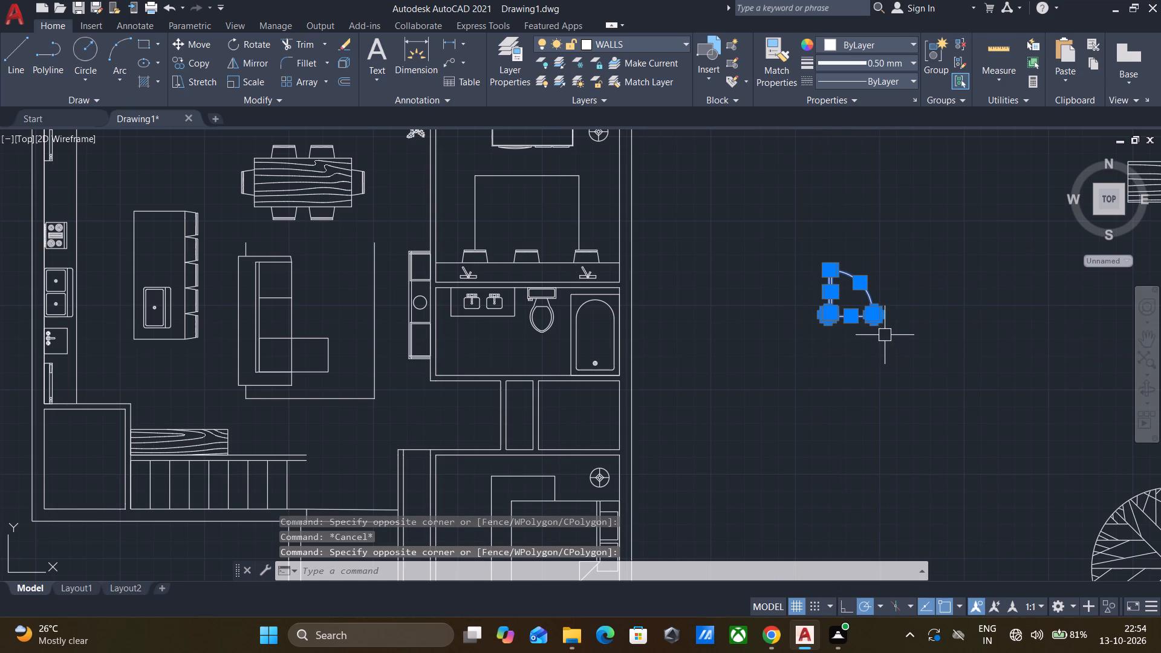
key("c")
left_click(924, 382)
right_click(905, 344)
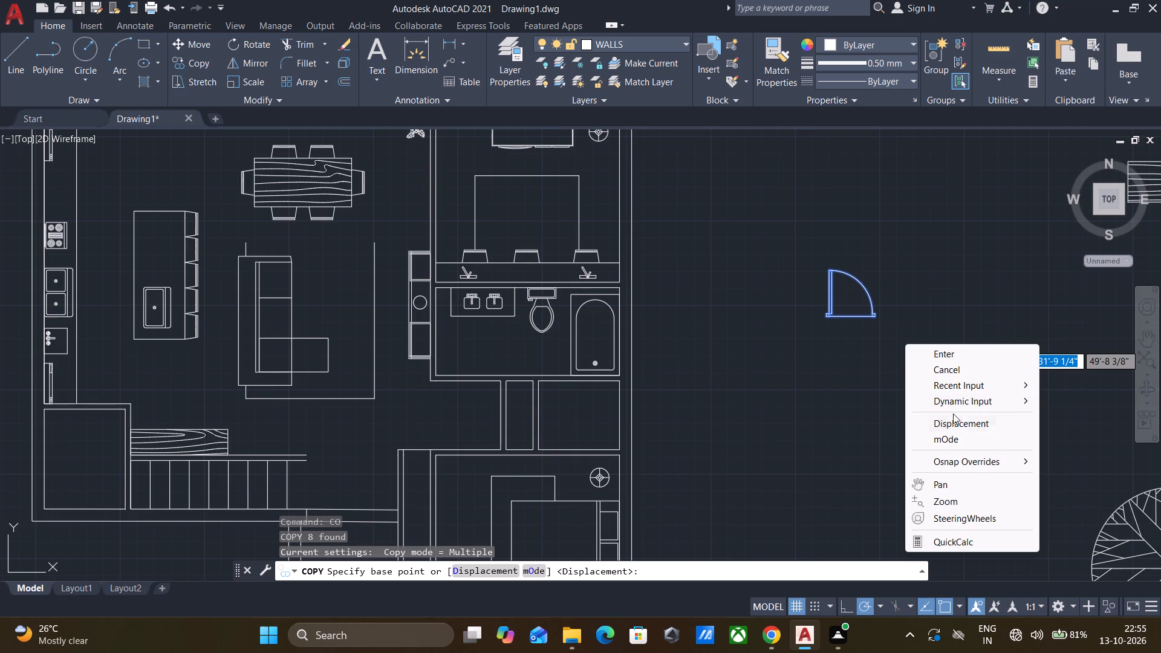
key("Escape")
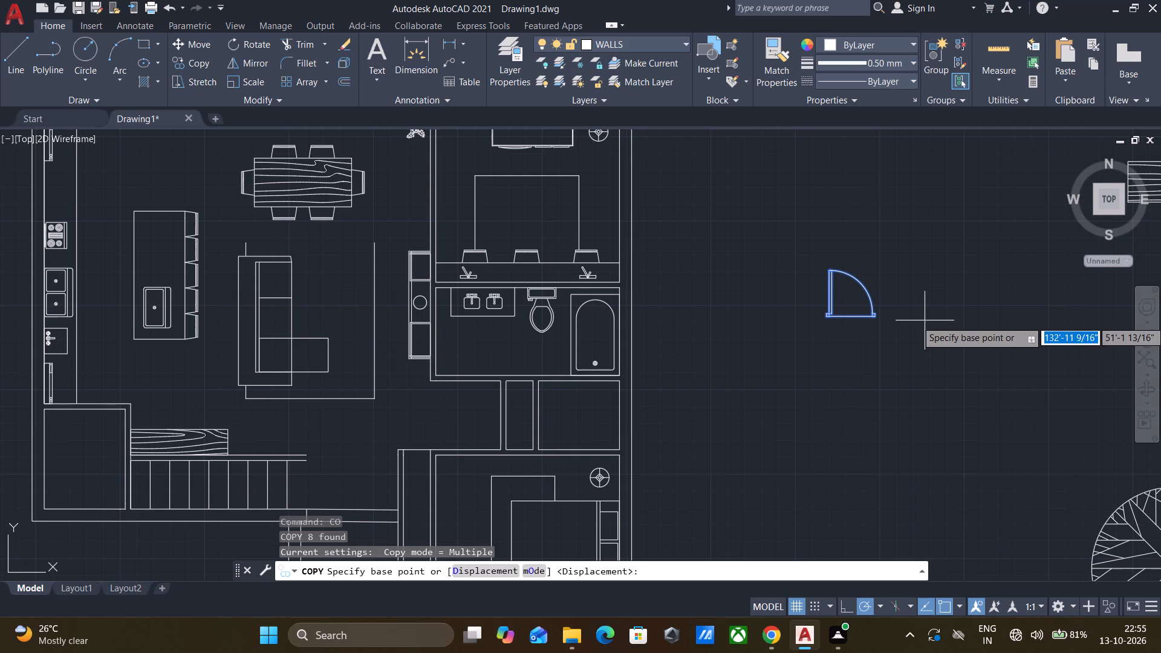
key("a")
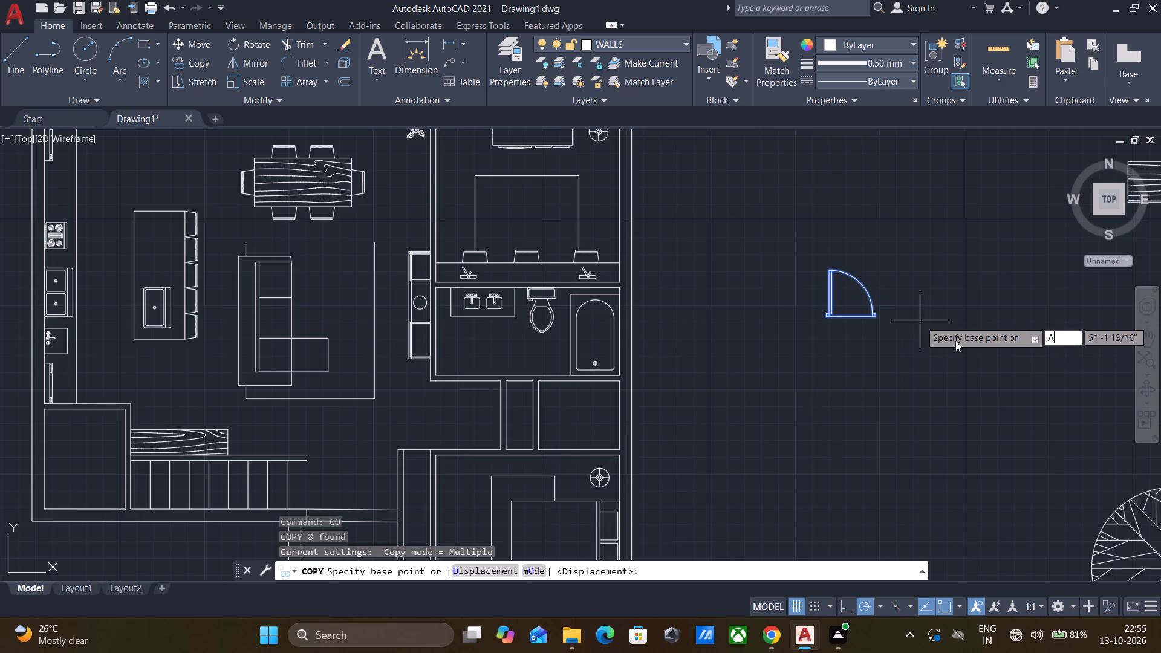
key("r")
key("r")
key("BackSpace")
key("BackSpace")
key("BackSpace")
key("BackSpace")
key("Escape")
Create a polar array of the door symbol with 4 items over 360 degrees around a center point to its lower right.
left_click(898, 357)
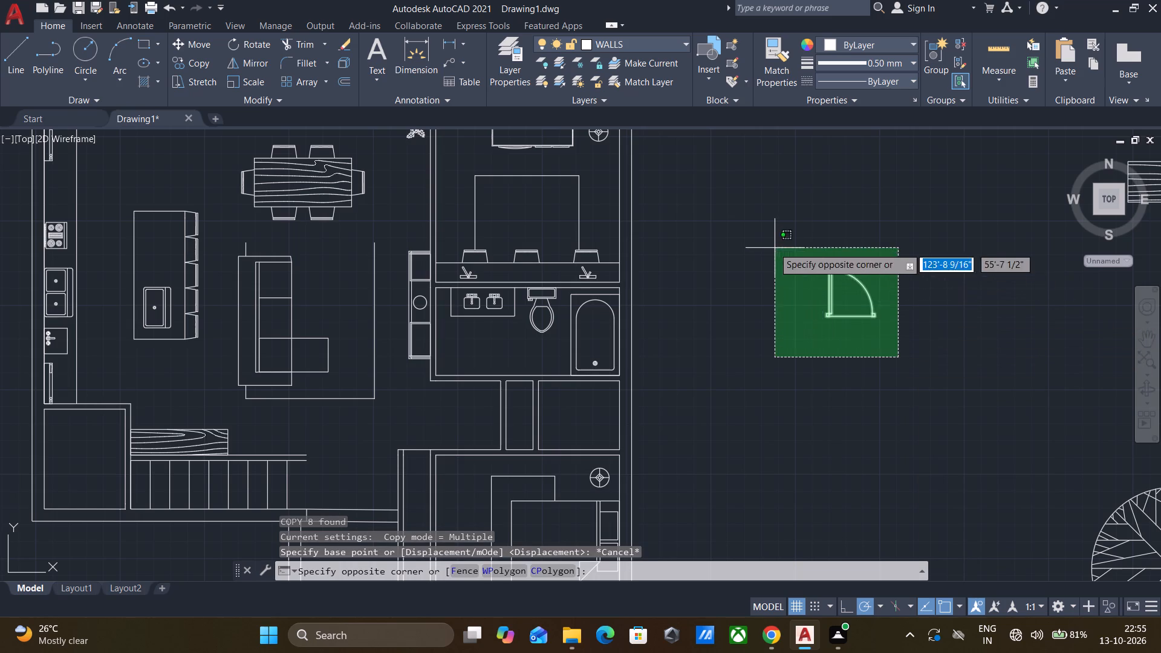
left_click(771, 245)
key("a")
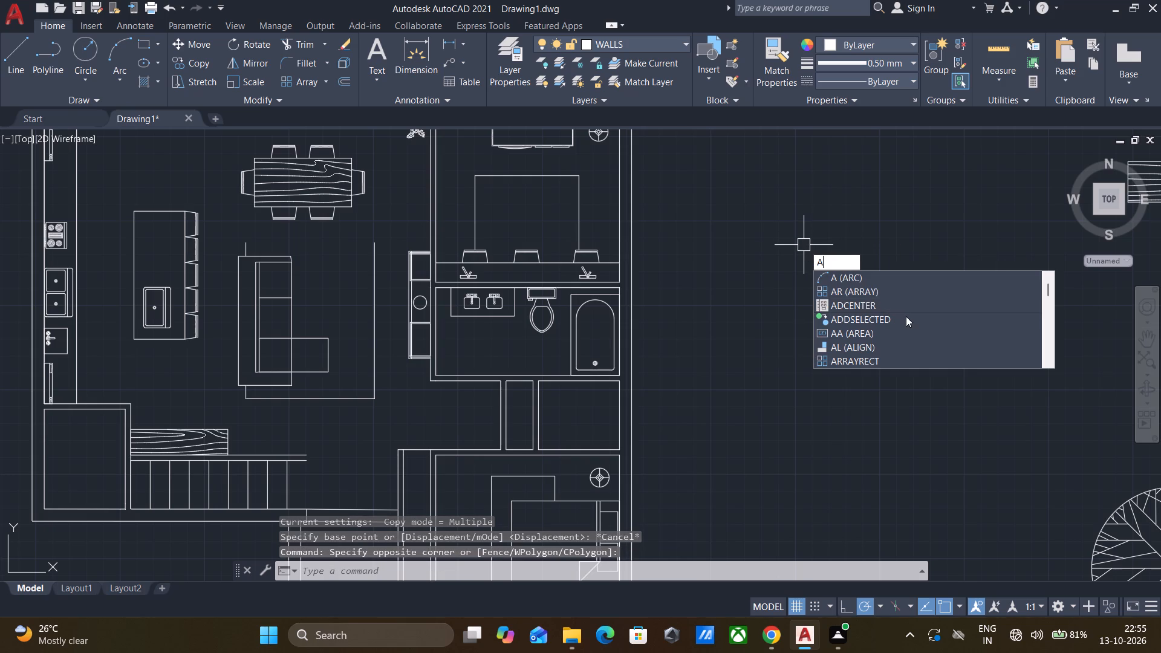
left_click(894, 294)
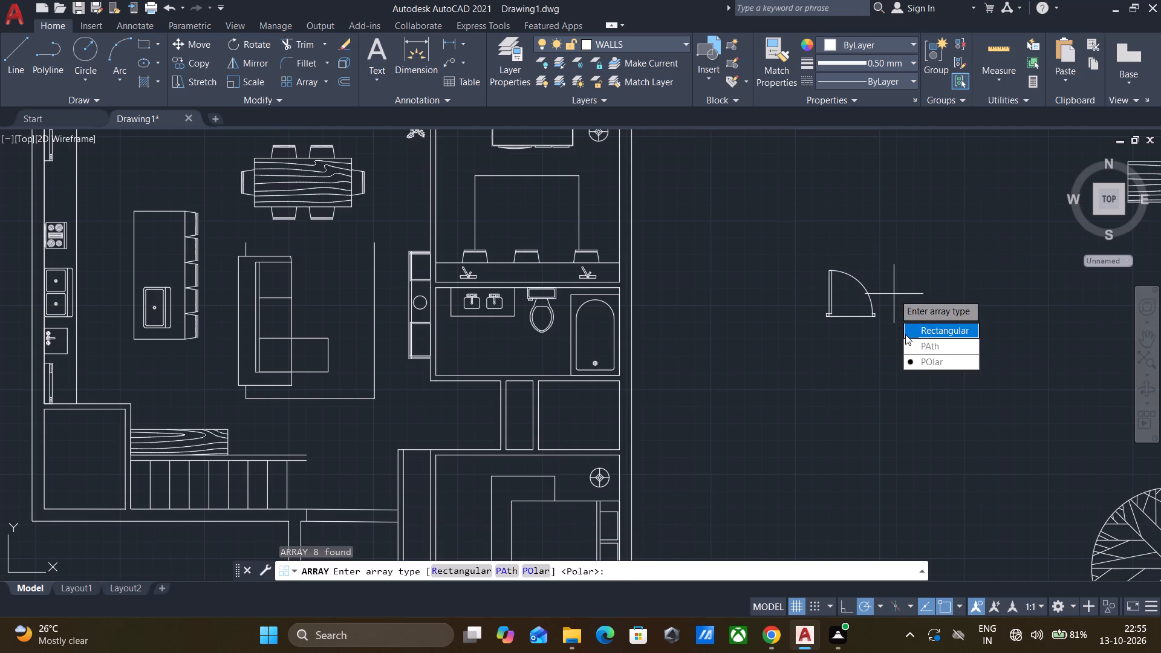
left_click_drag(923, 360, 894, 294)
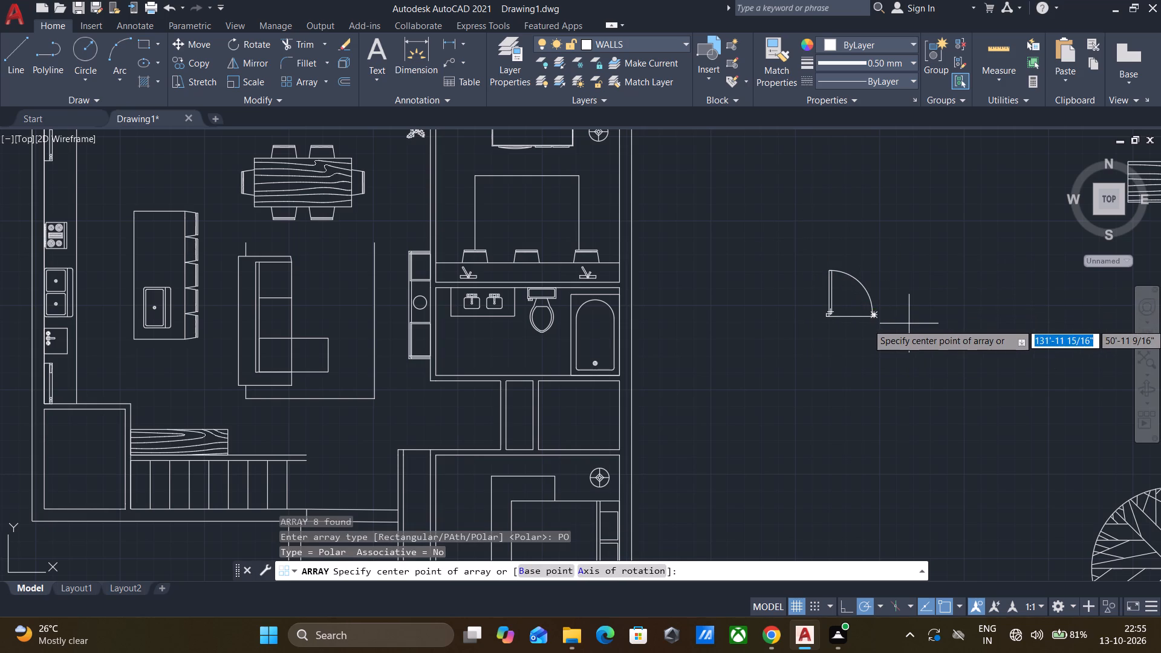
left_click(976, 362)
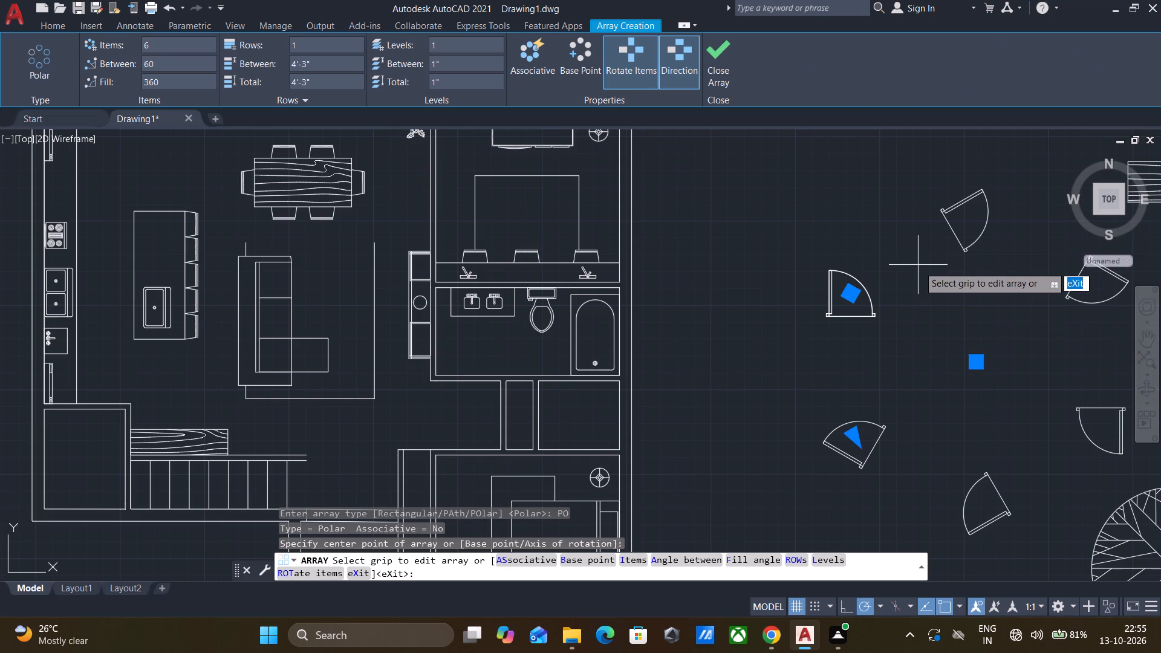
left_click(157, 50)
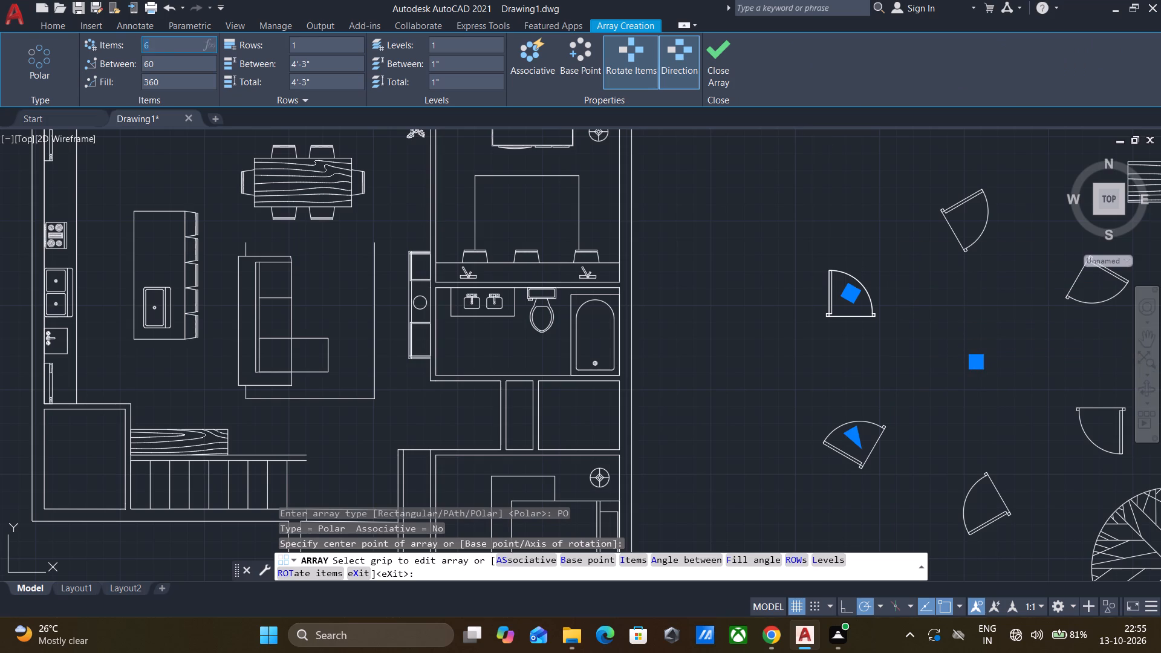
key("BackSpace")
key("4")
key("Return")
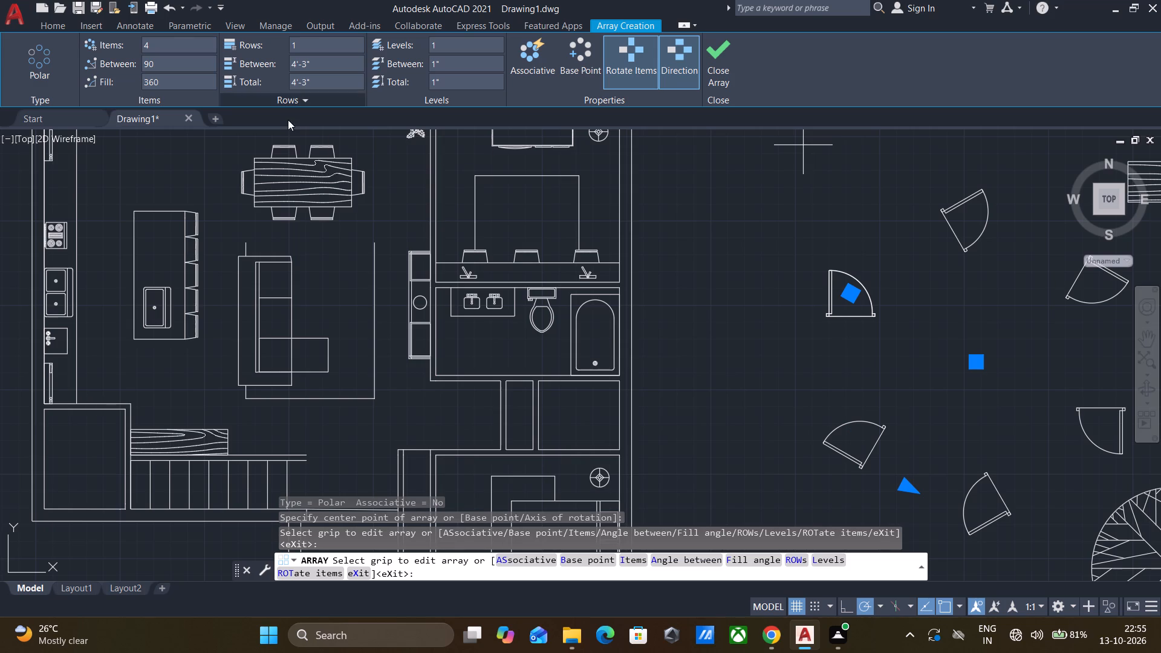
left_click(715, 56)
Move the original upward-swinging door symbol by its lower-left jamb corner onto the lower face of the bathroom's bottom wall.
middle_click_drag(883, 217, 776, 175)
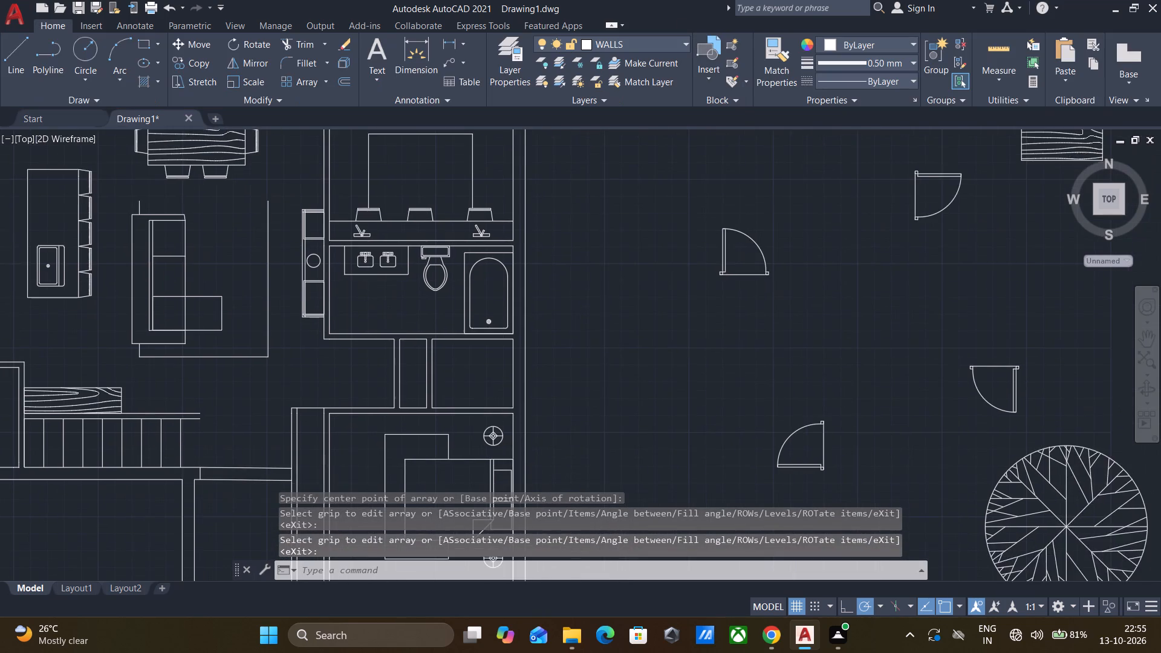
scroll(776, 175, "down", 1)
middle_click_drag(776, 175, 756, 245)
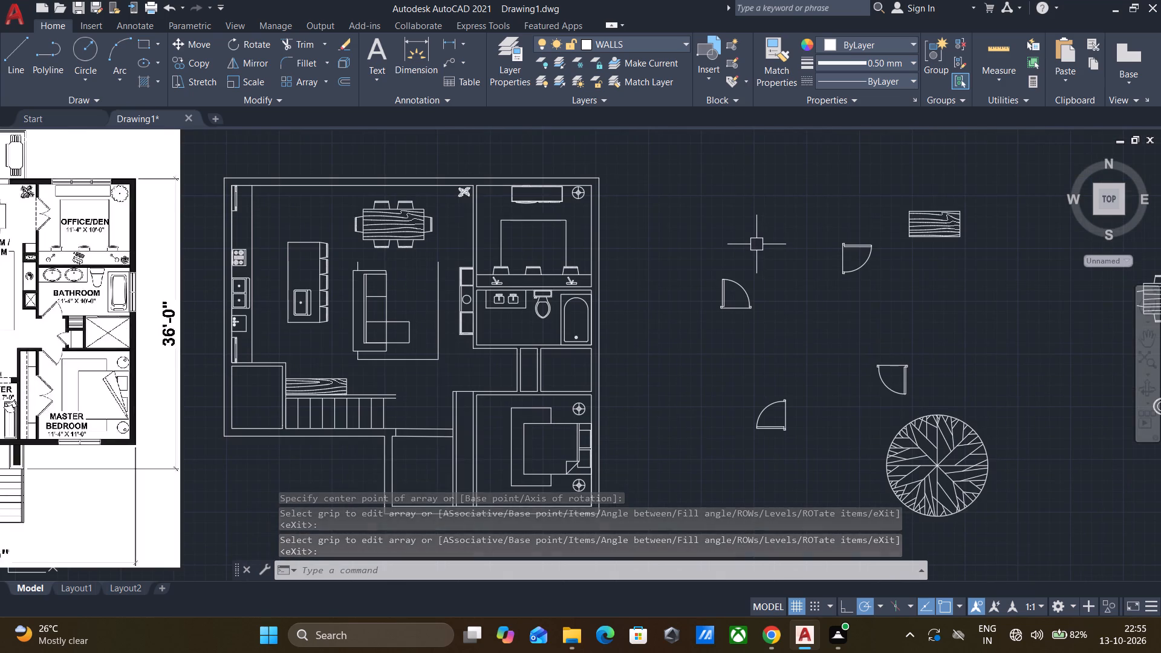
middle_click_drag(756, 244, 798, 218)
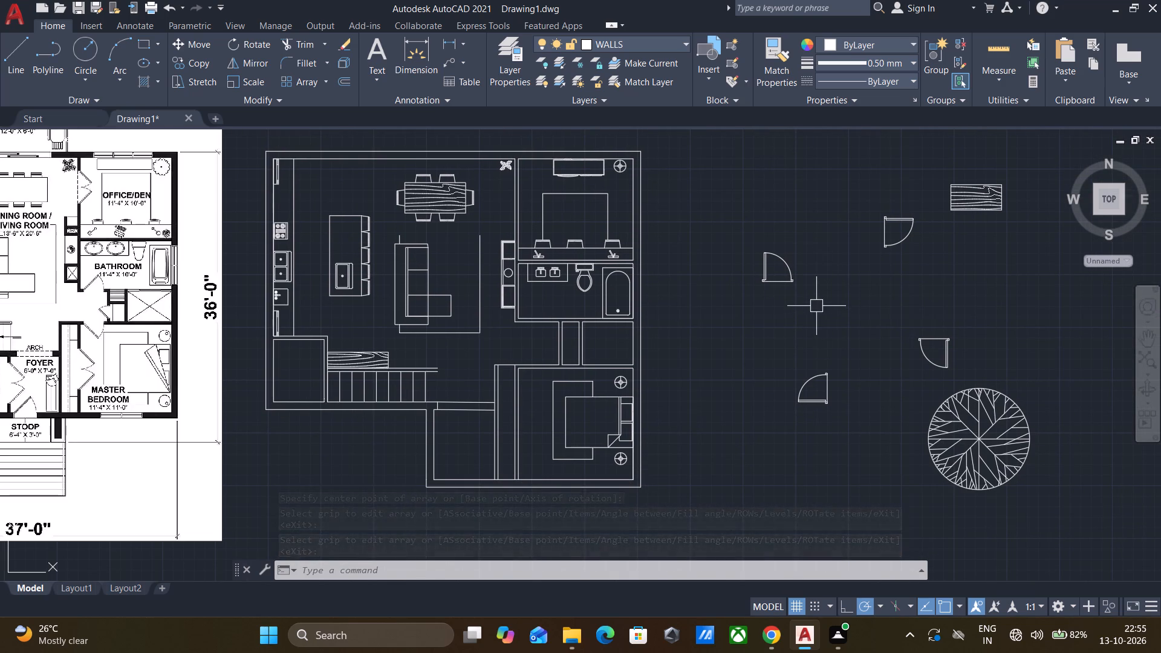
left_click(816, 306)
left_click(747, 226)
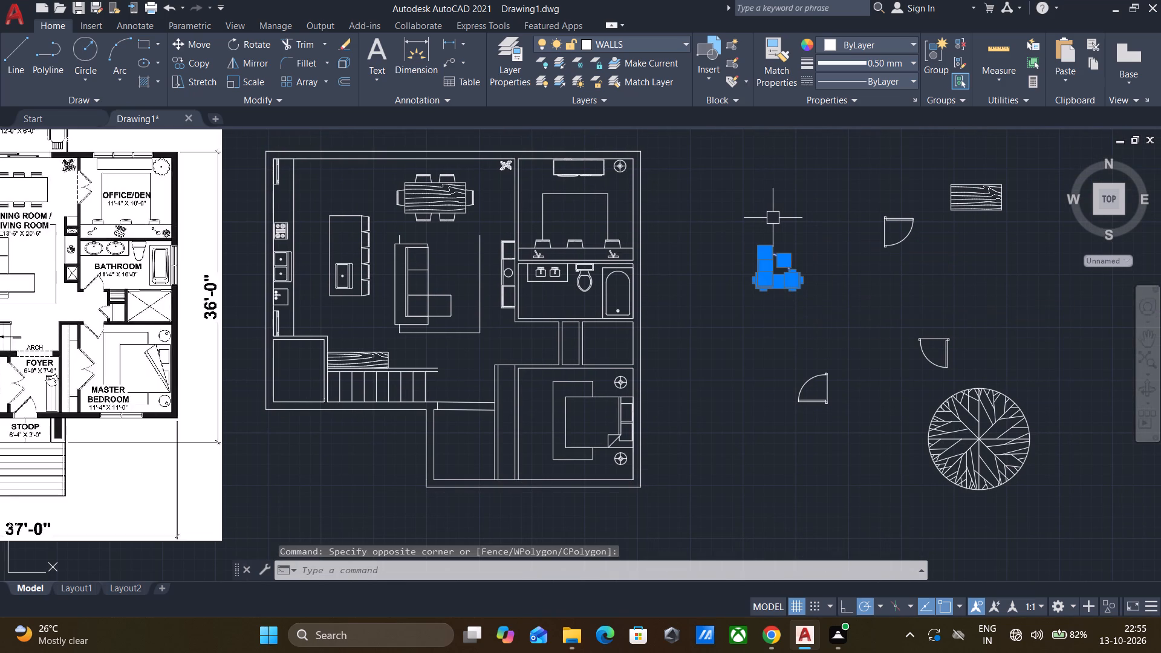
key("m")
key("Return")
scroll(769, 270, "up", 3)
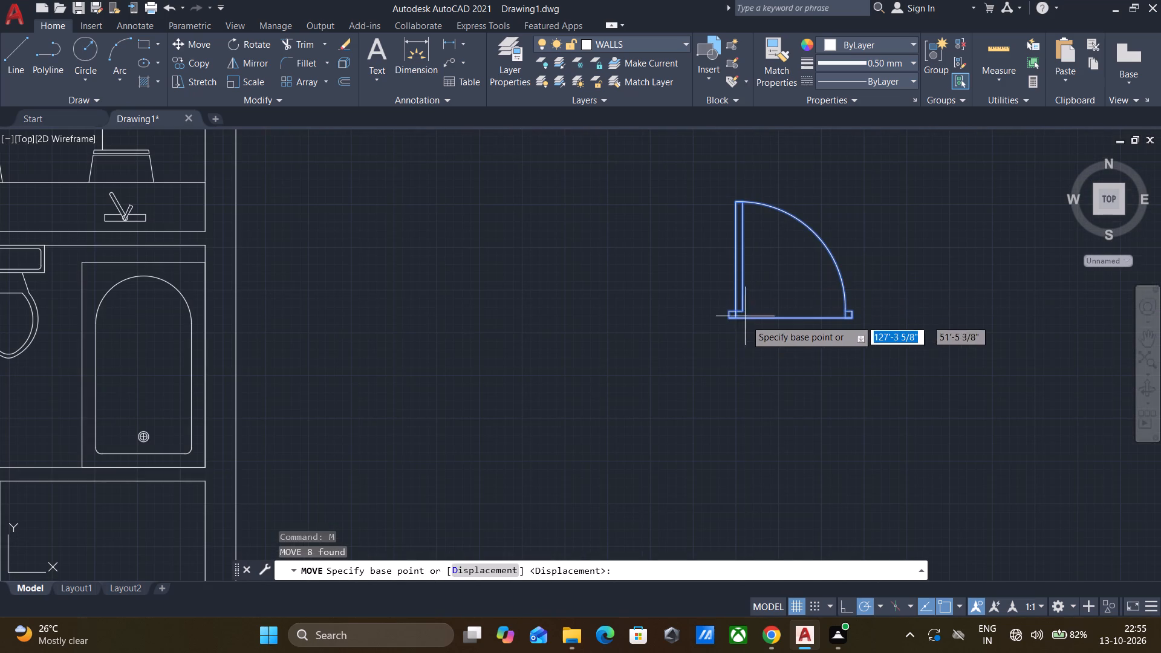
left_click(726, 320)
scroll(773, 282, "down", 3)
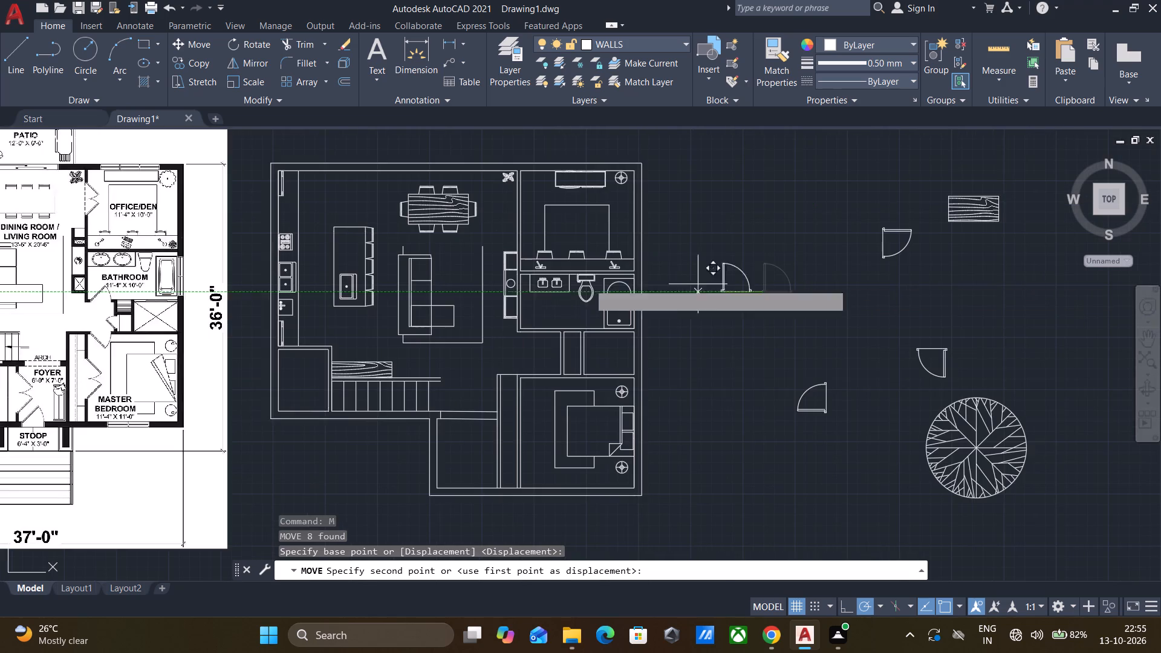
scroll(495, 369, "up", 3)
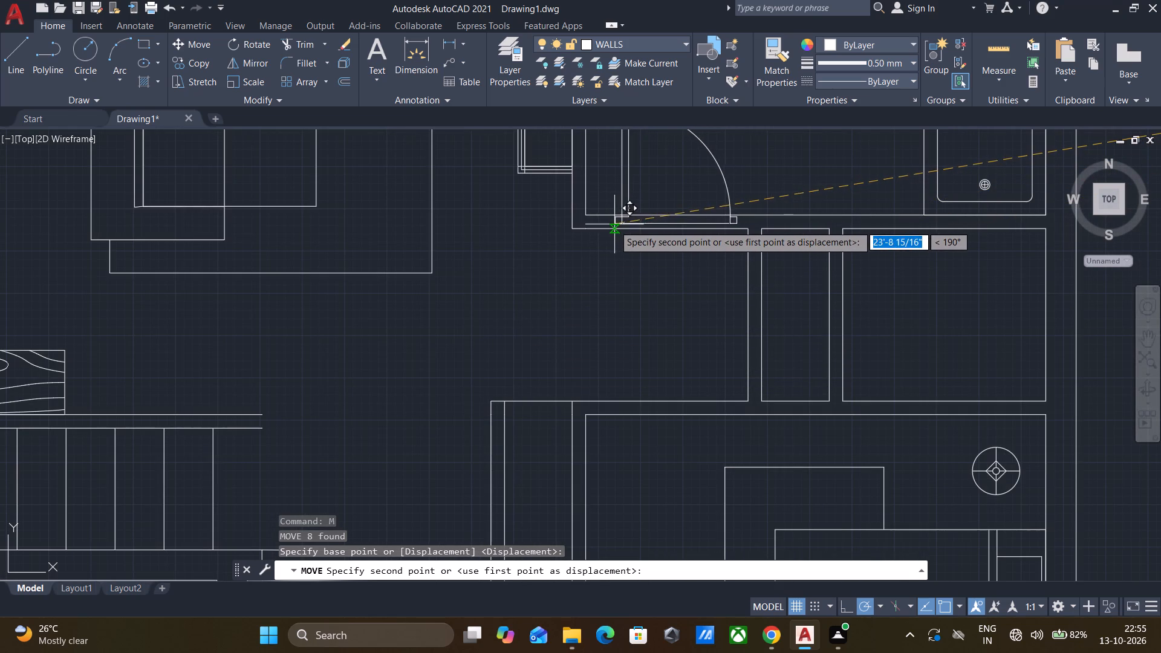
left_click(612, 230)
scroll(654, 264, "down", 1)
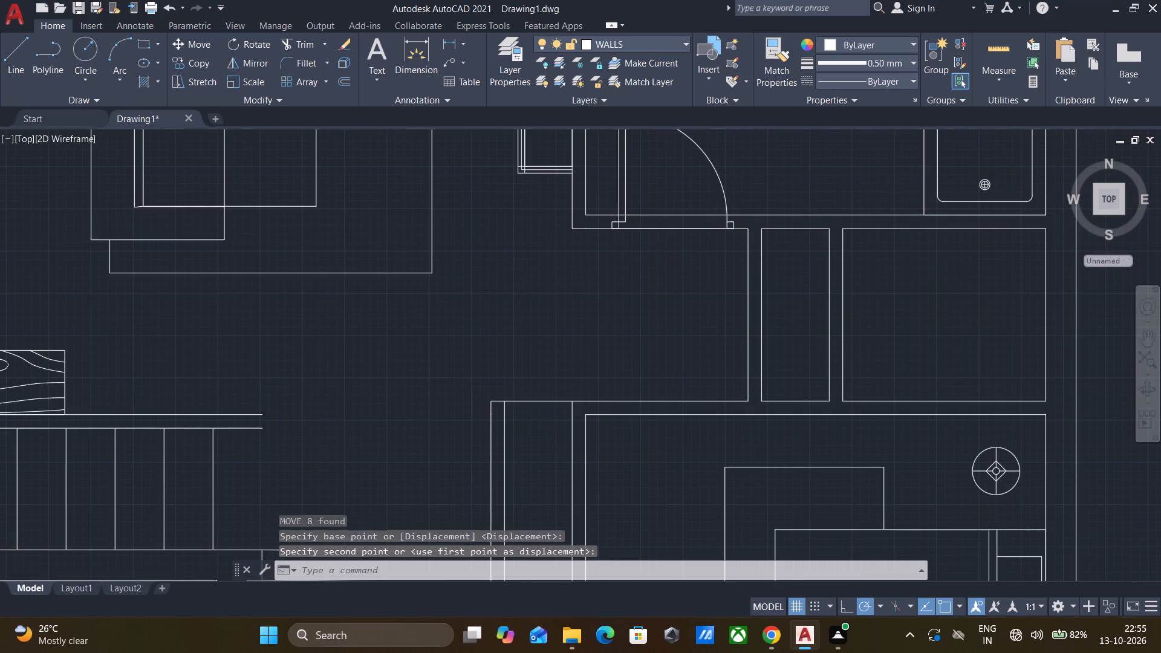
middle_click_drag(654, 264, 643, 267)
key("Escape")
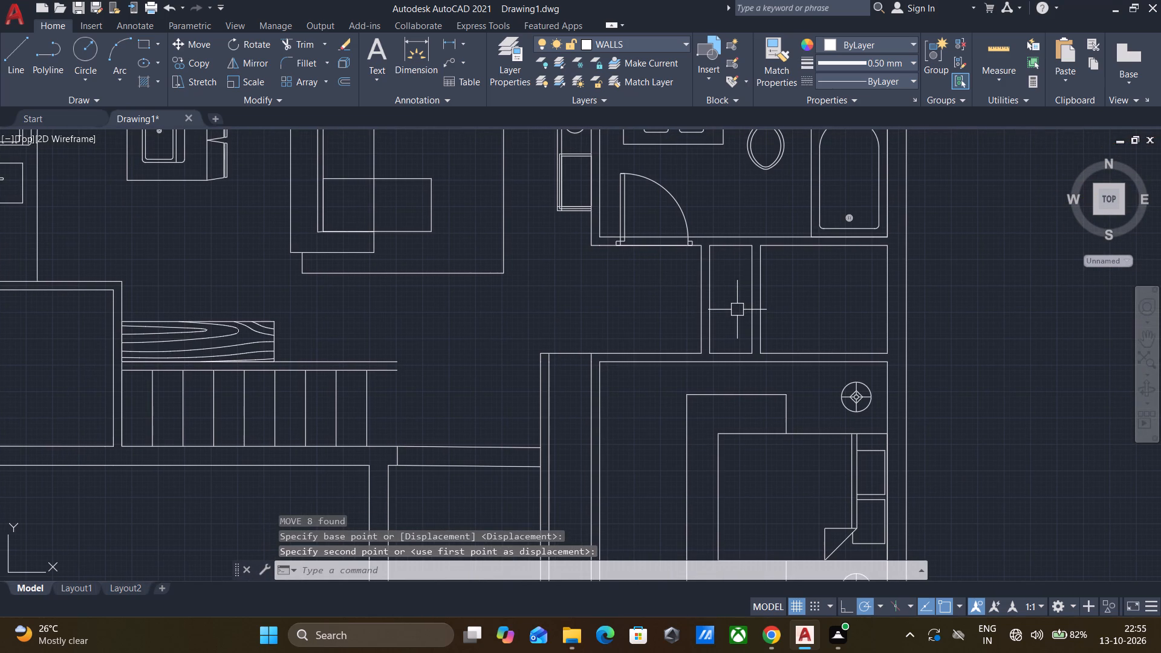
Trim the bathroom's bottom wall lines and the threshold line between the door jambs to open the doorway.
key("t")
key("r")
key("Return")
key("Return")
left_click(649, 236)
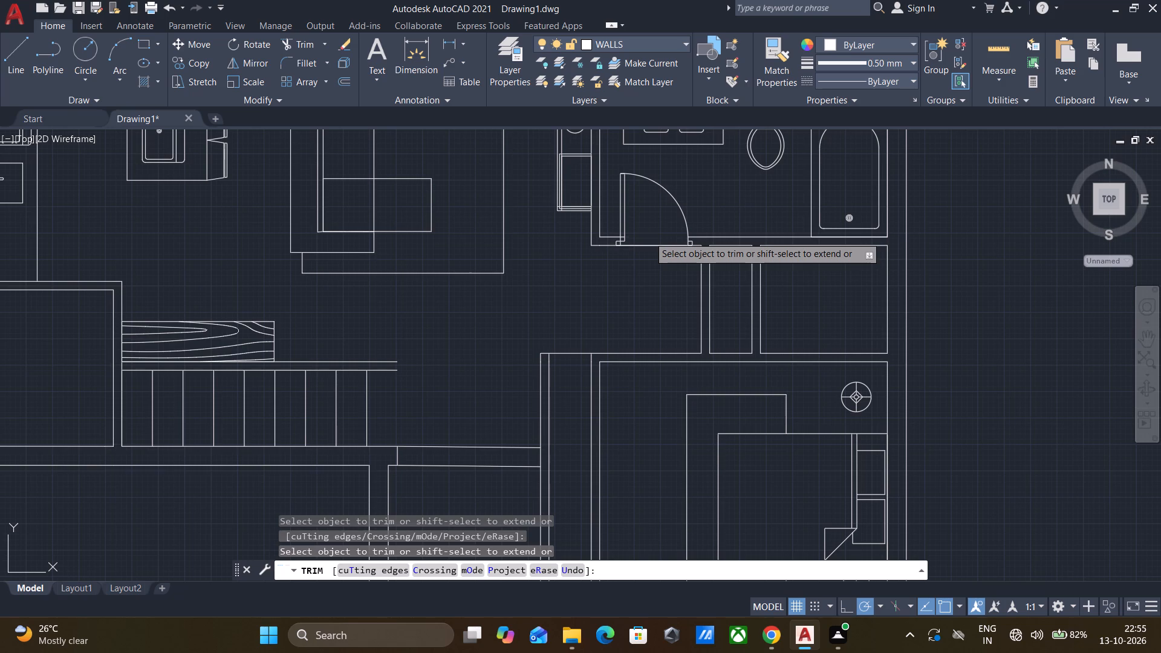
left_click(648, 249)
left_click(651, 244)
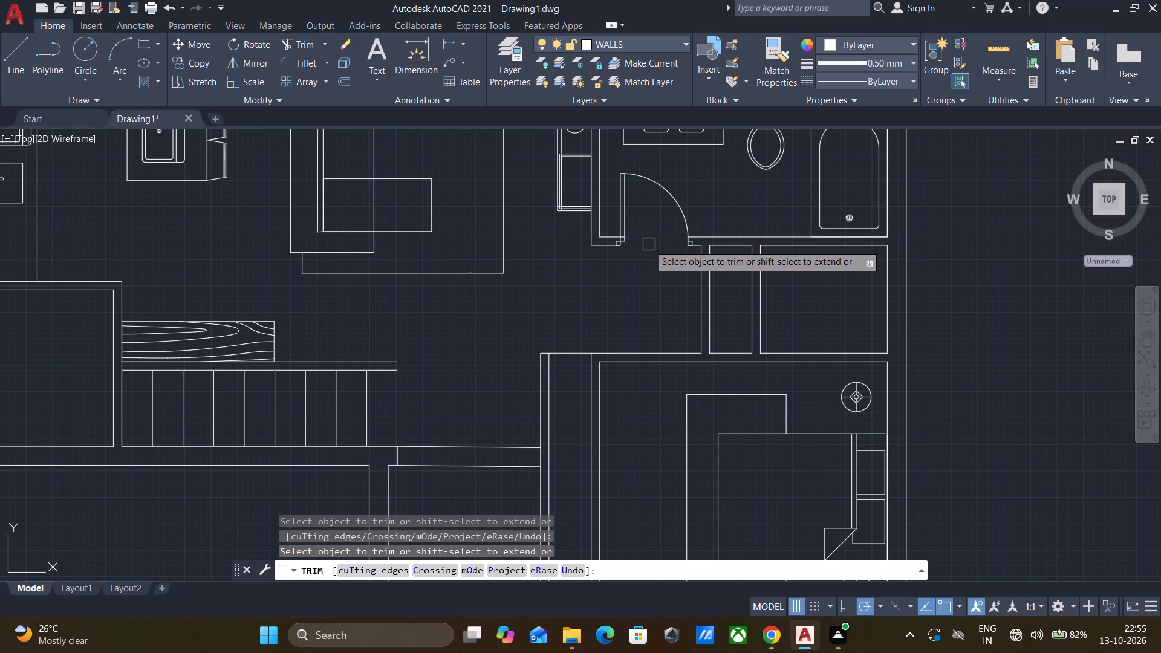
scroll(648, 244, "down", 1)
middle_click_drag(893, 272, 868, 278)
scroll(868, 278, "down", 1)
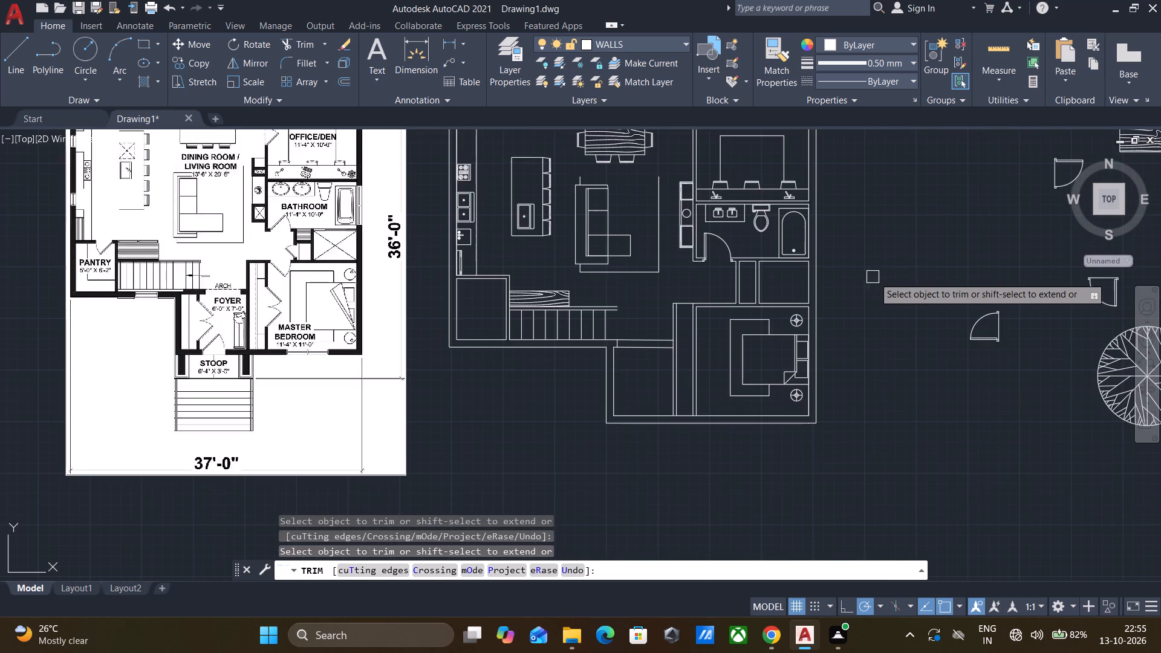
middle_click_drag(891, 272, 740, 263)
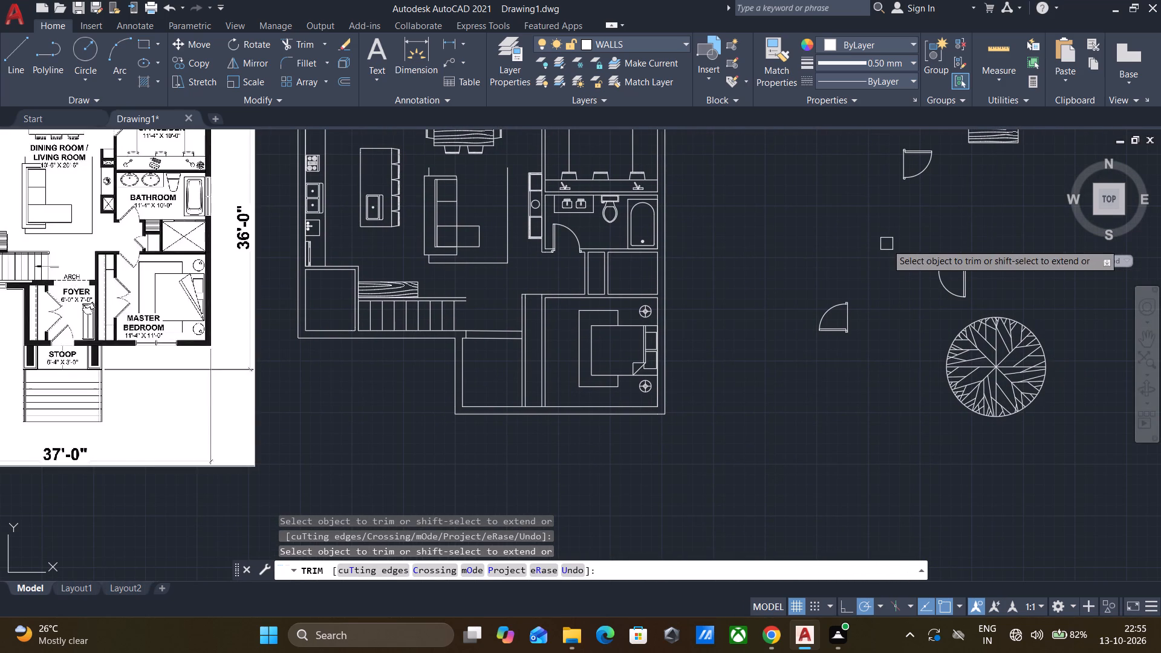
key("Escape")
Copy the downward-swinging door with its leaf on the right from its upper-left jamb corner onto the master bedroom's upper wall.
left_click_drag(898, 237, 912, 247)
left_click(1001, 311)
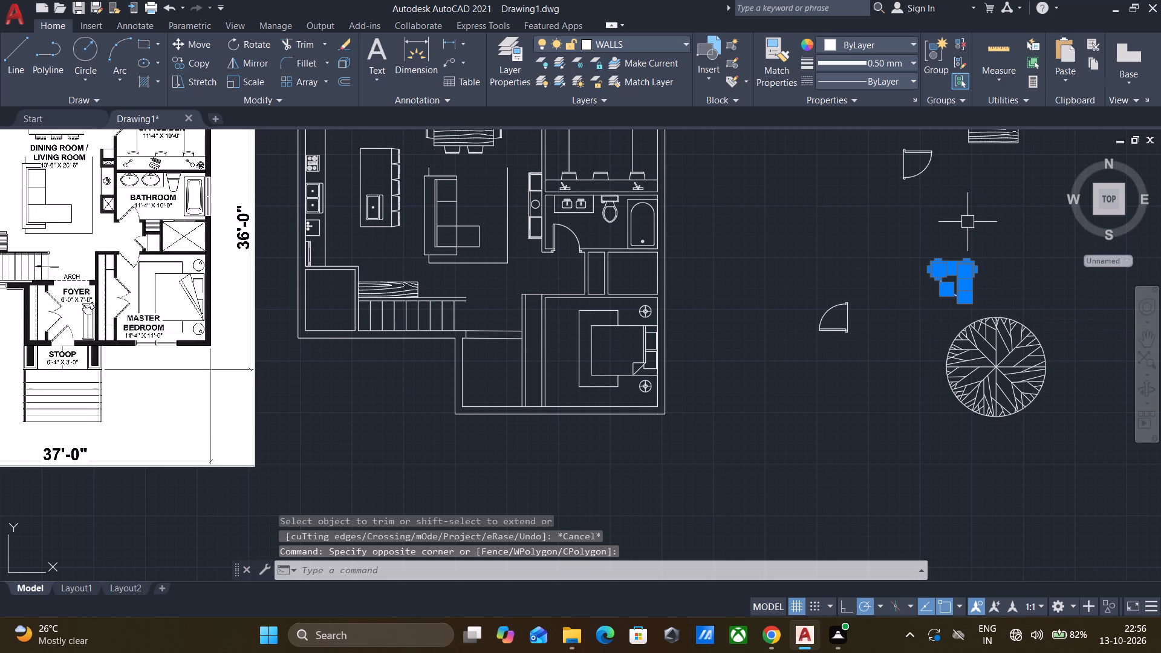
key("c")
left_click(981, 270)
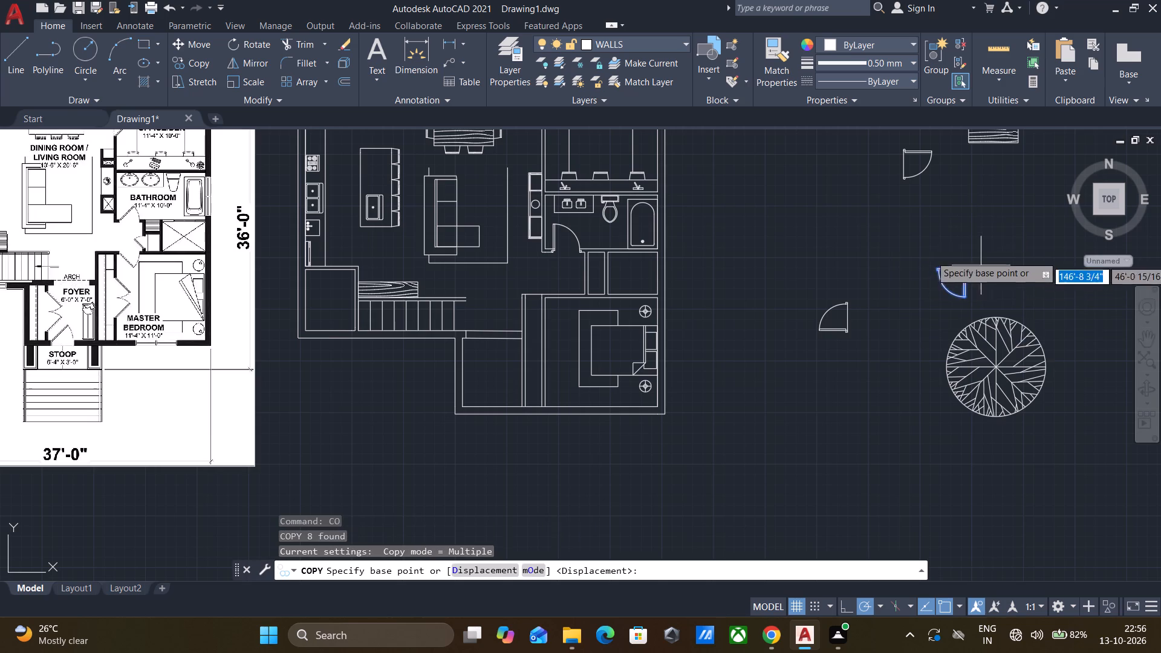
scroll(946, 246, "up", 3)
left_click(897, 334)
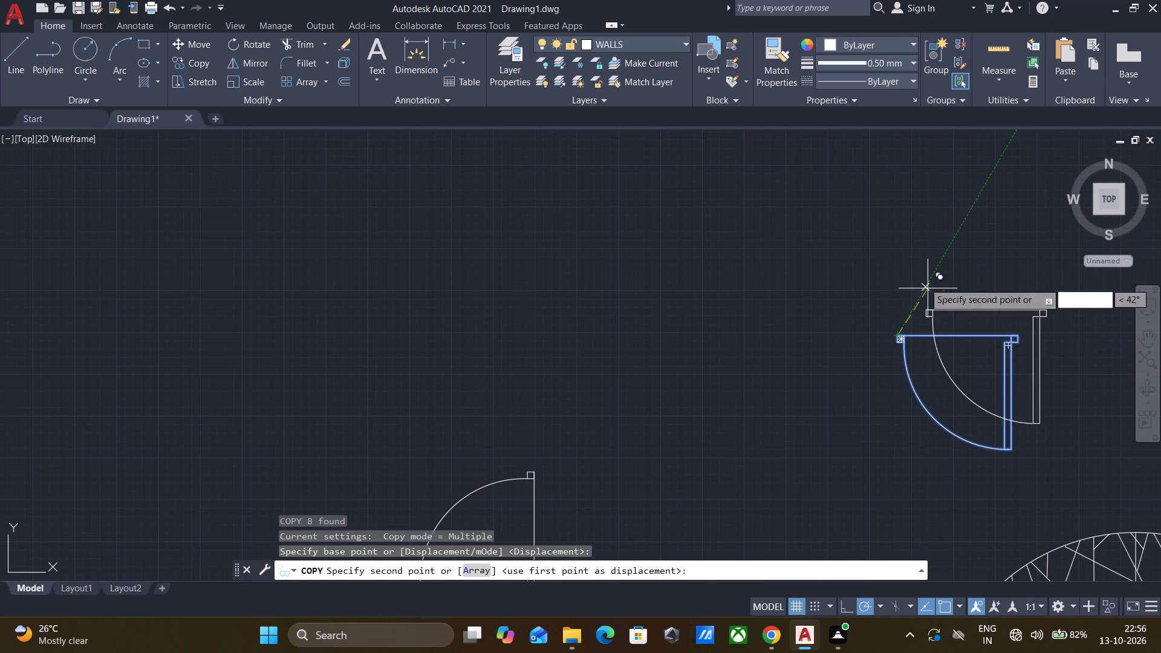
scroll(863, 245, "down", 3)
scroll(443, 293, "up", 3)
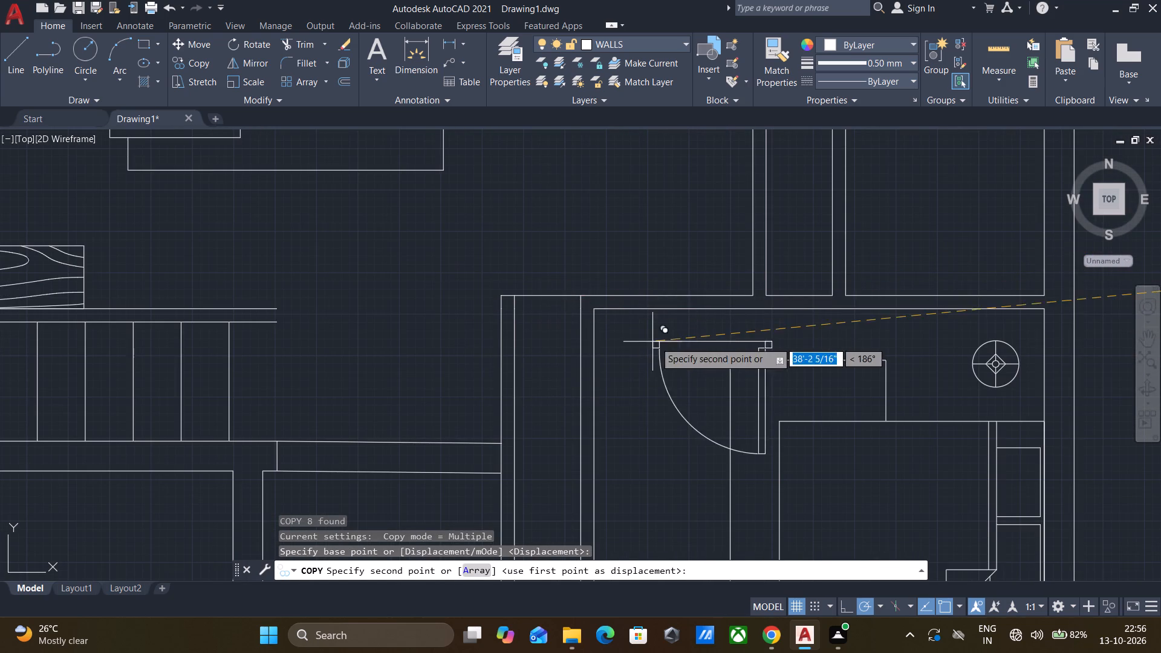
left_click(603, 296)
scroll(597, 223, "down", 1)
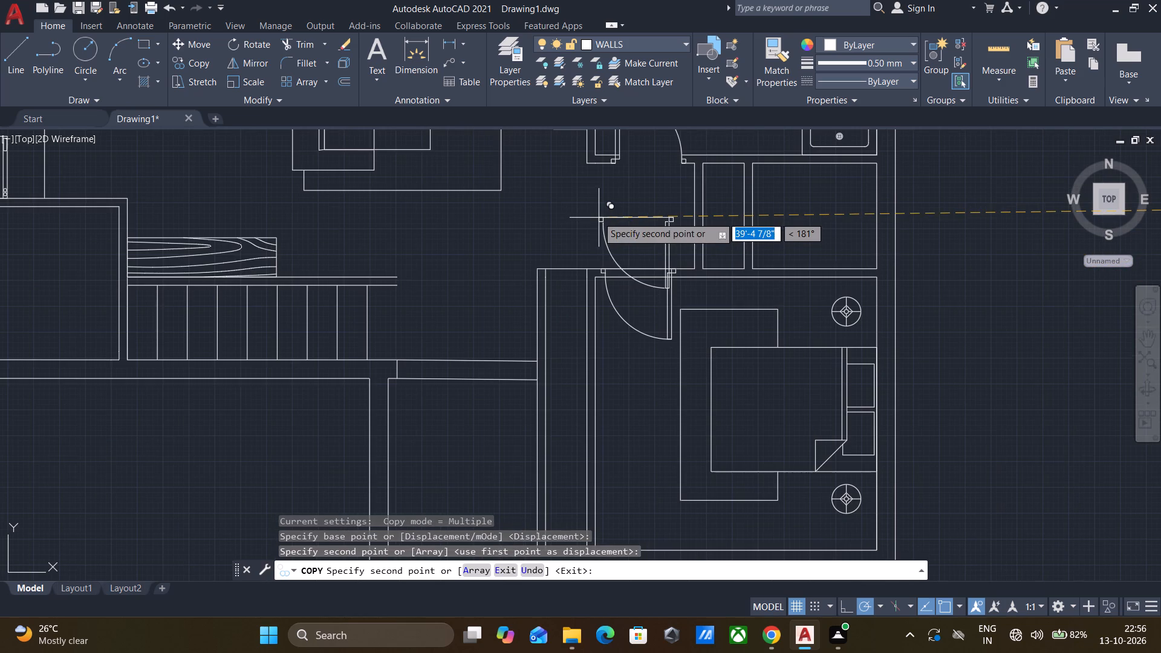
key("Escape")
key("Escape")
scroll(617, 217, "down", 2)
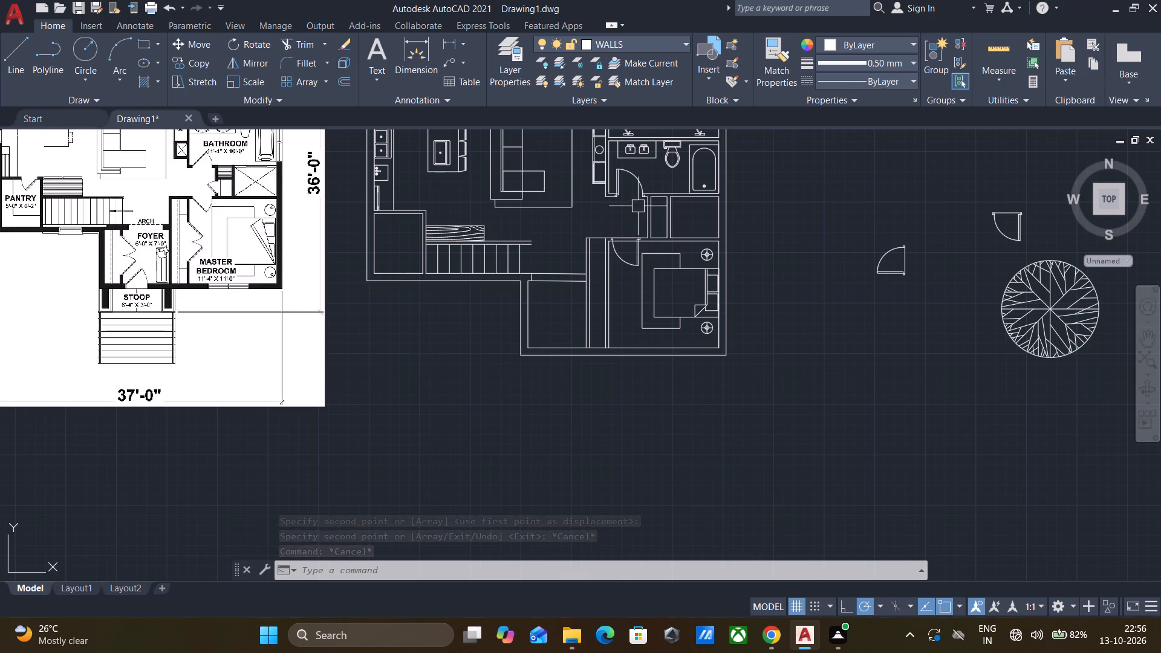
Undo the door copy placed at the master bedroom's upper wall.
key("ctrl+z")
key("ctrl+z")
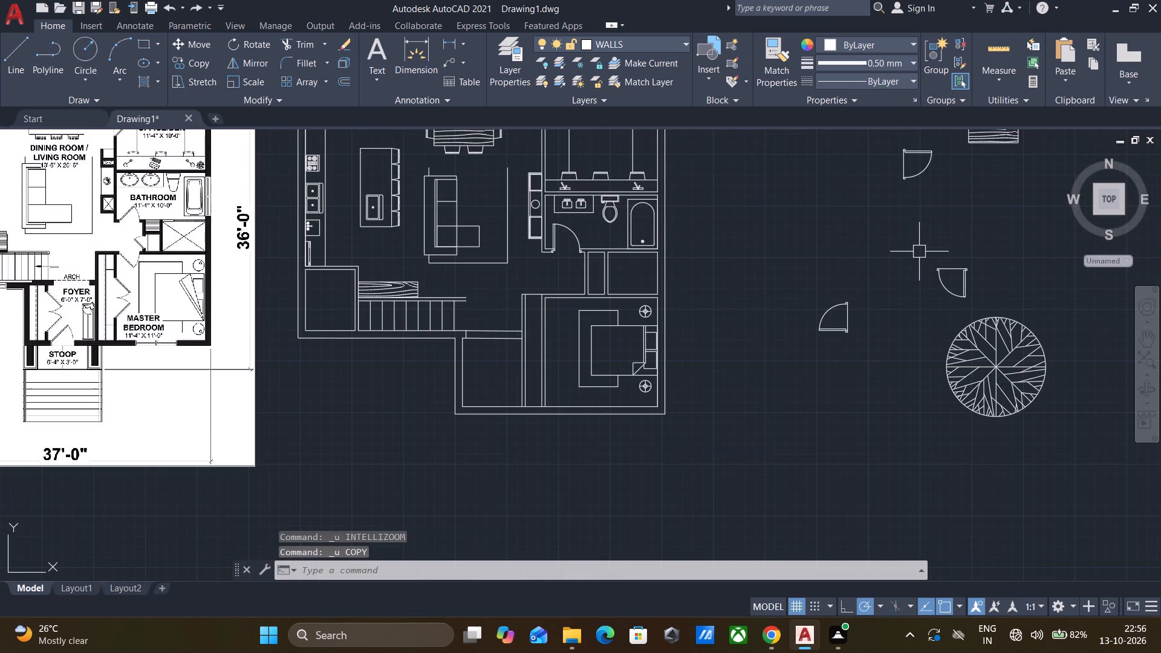
Mirror the downward-swinging door with its leaf on the right about a vertical line at its upper-right jamb corner, erasing the source.
left_click_drag(902, 238, 922, 248)
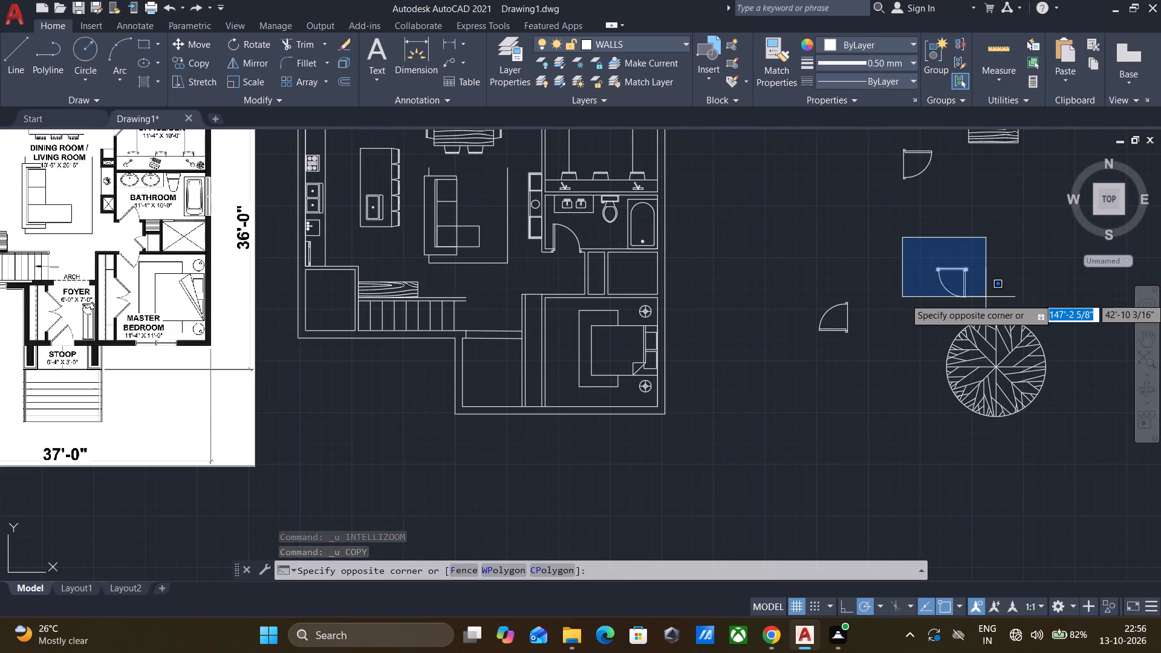
left_click(986, 304)
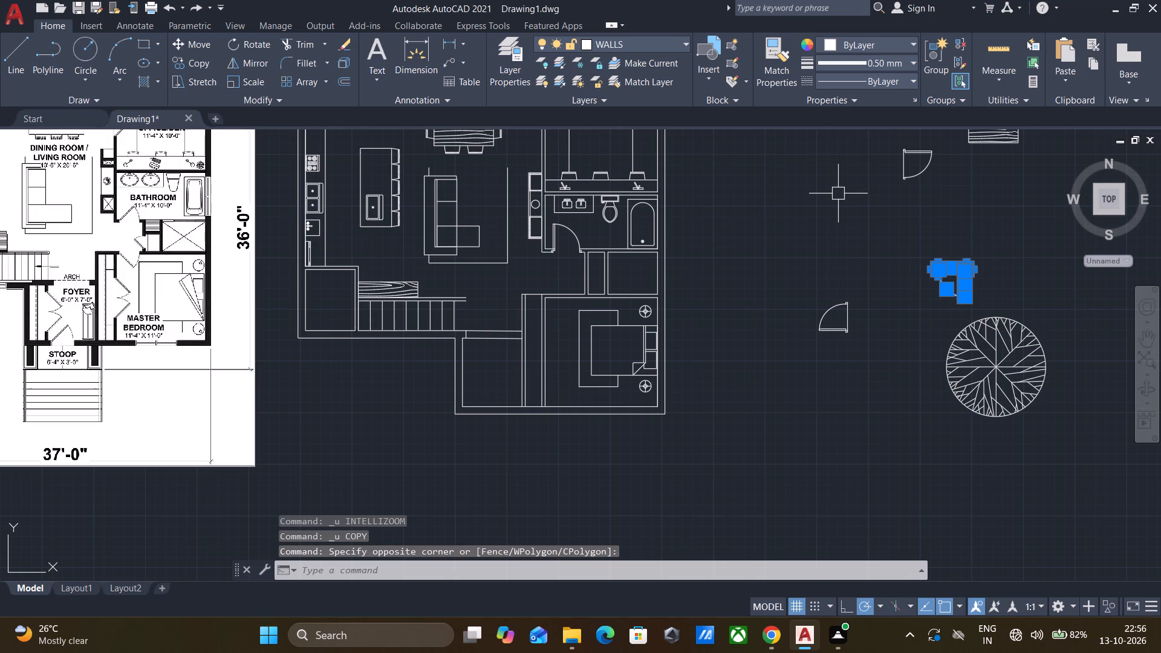
key("m")
left_click(873, 245)
scroll(997, 272, "up", 3)
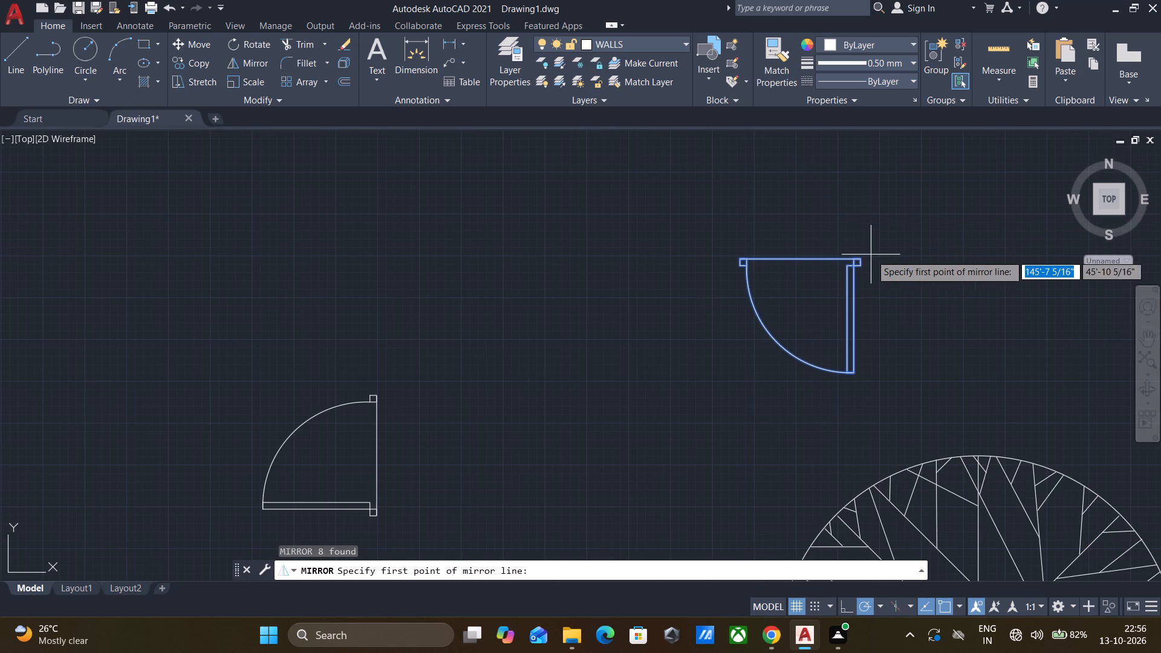
left_click(863, 255)
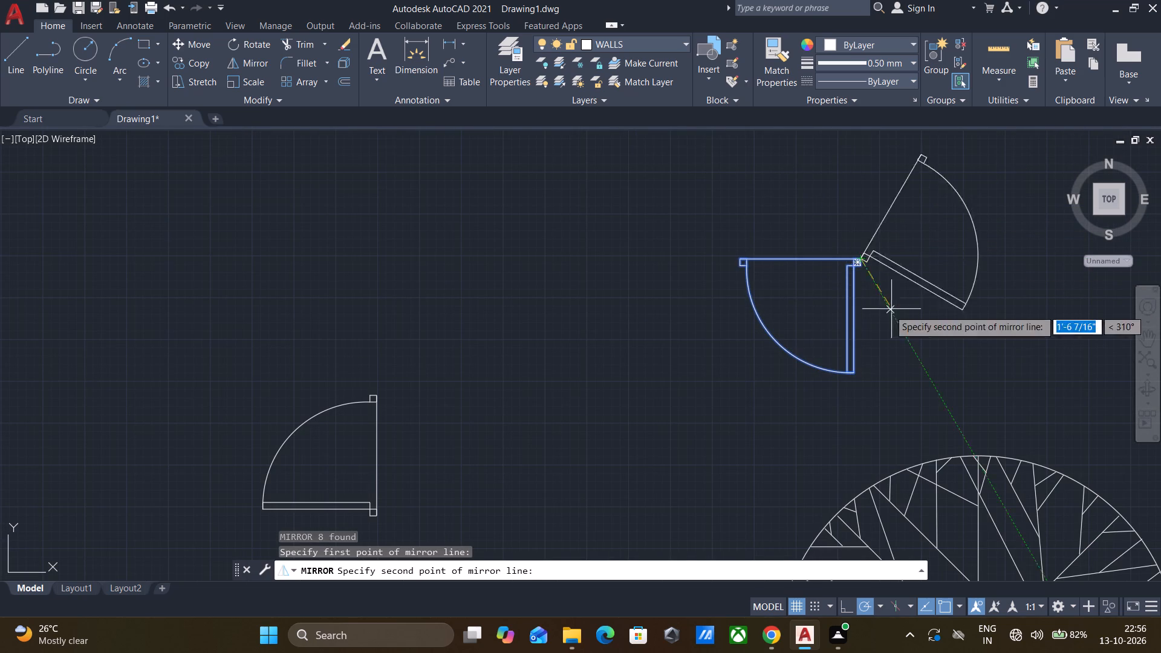
left_click(865, 445)
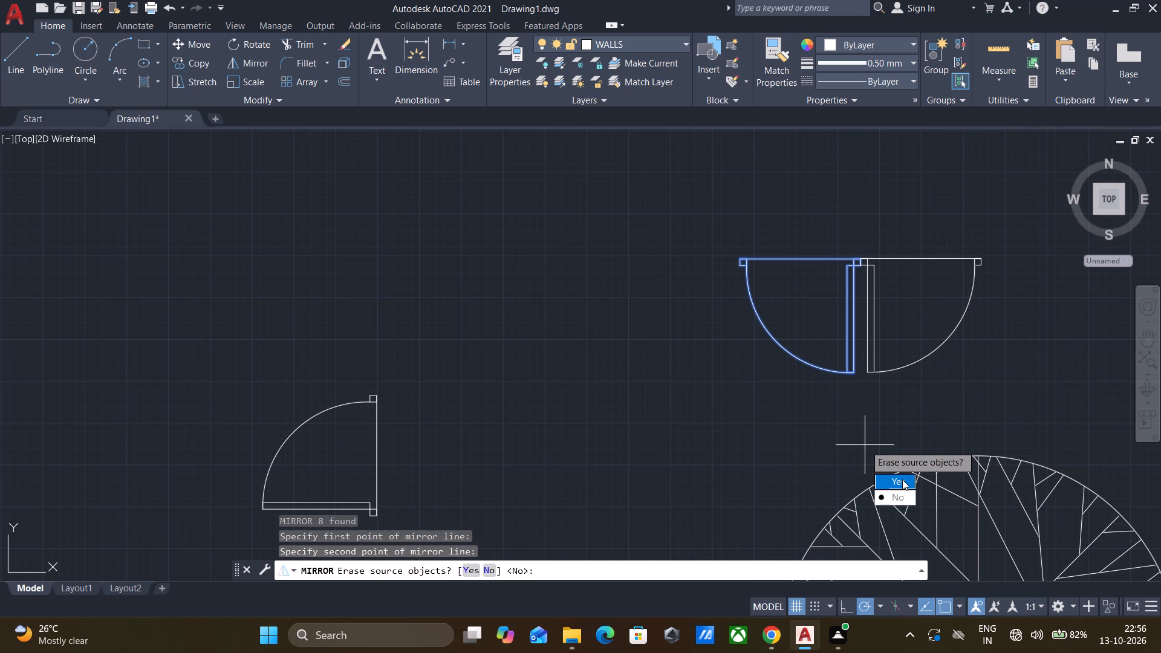
left_click_drag(902, 479, 865, 445)
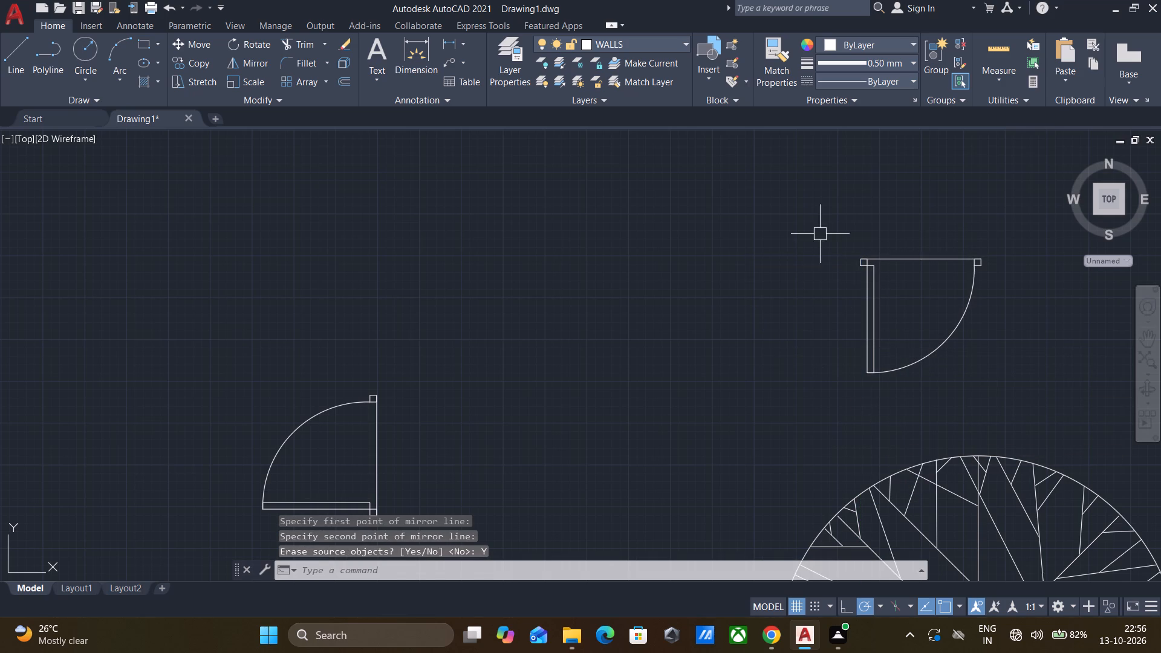
Move the mirrored door by its upper-left jamb corner onto the upper face of the master bedroom's upper wall, near the room's left end.
left_click(821, 231)
left_click(1038, 406)
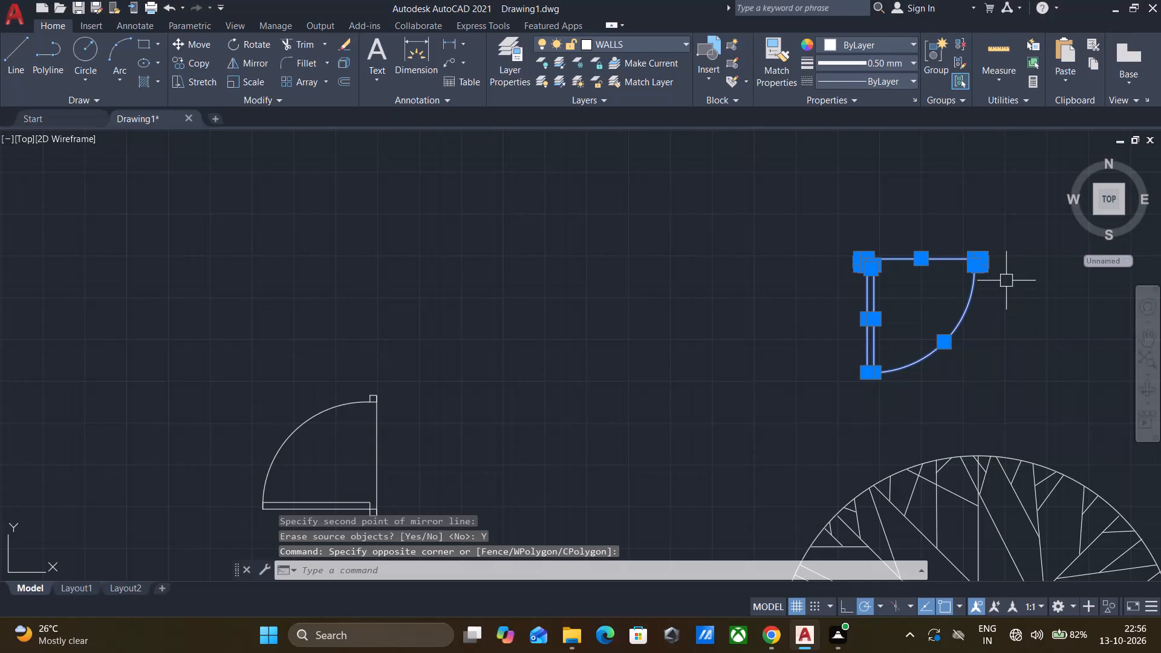
key("m")
key("Return")
scroll(869, 253, "up", 3)
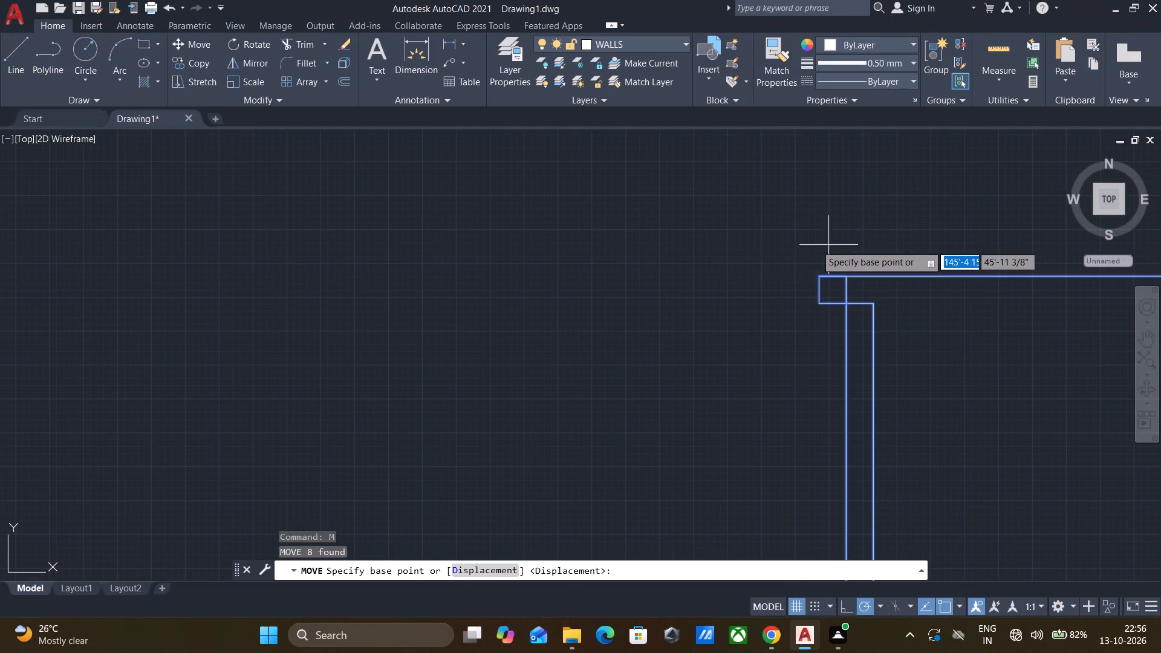
left_click(822, 276)
scroll(781, 250, "down", 3)
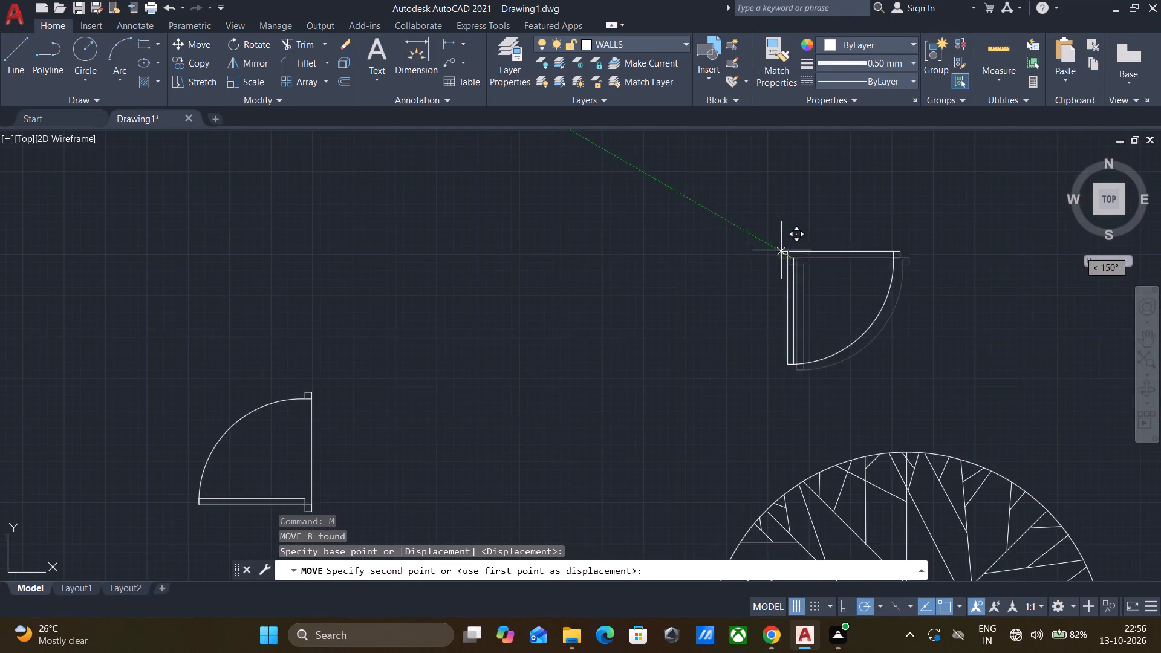
scroll(698, 243, "down", 2)
scroll(647, 242, "down", 1)
middle_click_drag(647, 242, 704, 228)
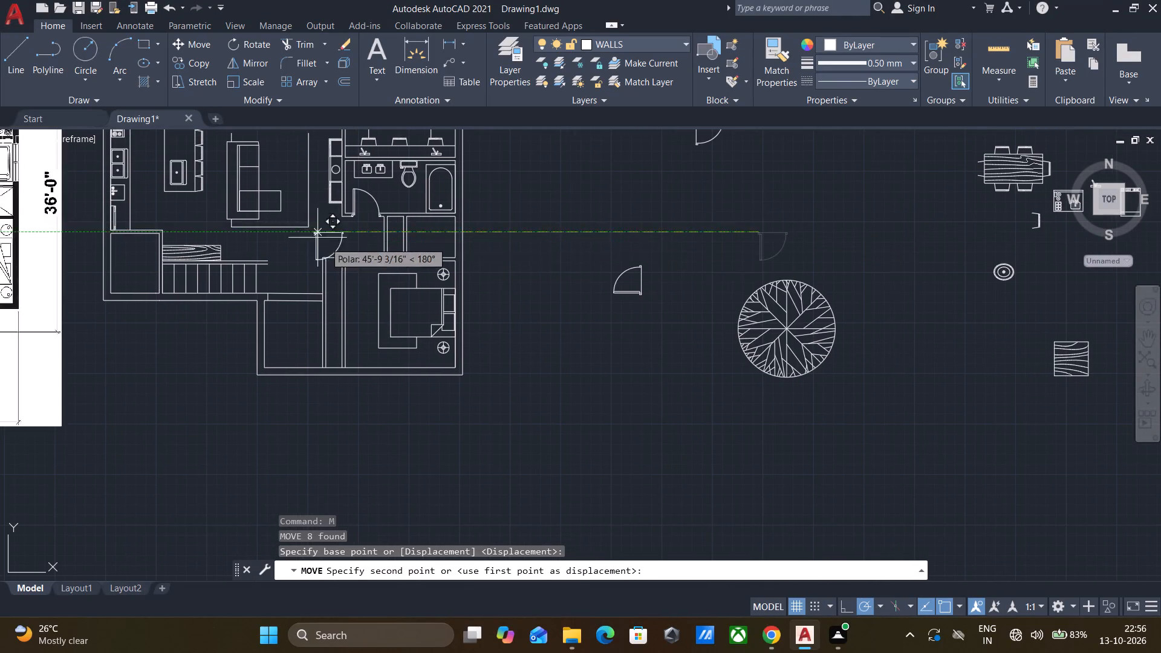
scroll(333, 246, "up", 3)
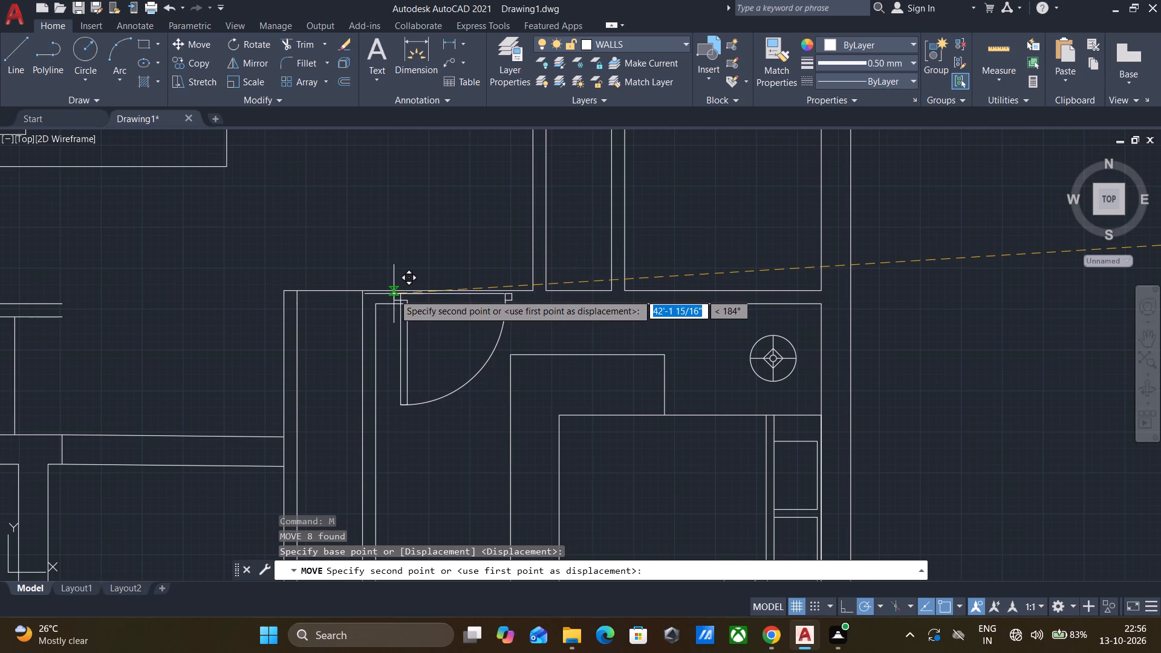
left_click(393, 294)
key("Escape")
Trim the master bedroom's upper wall lines and the threshold line between the door jambs to open the doorway.
type("TR")
key("Return")
key("Return")
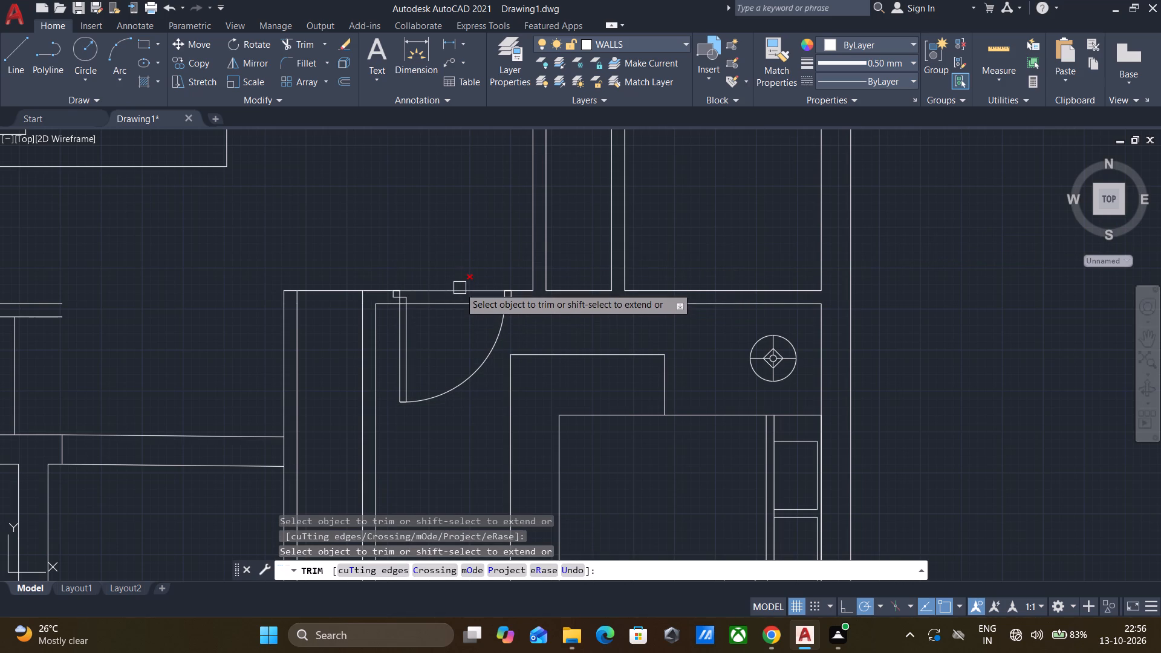
left_click(460, 287)
left_click(458, 303)
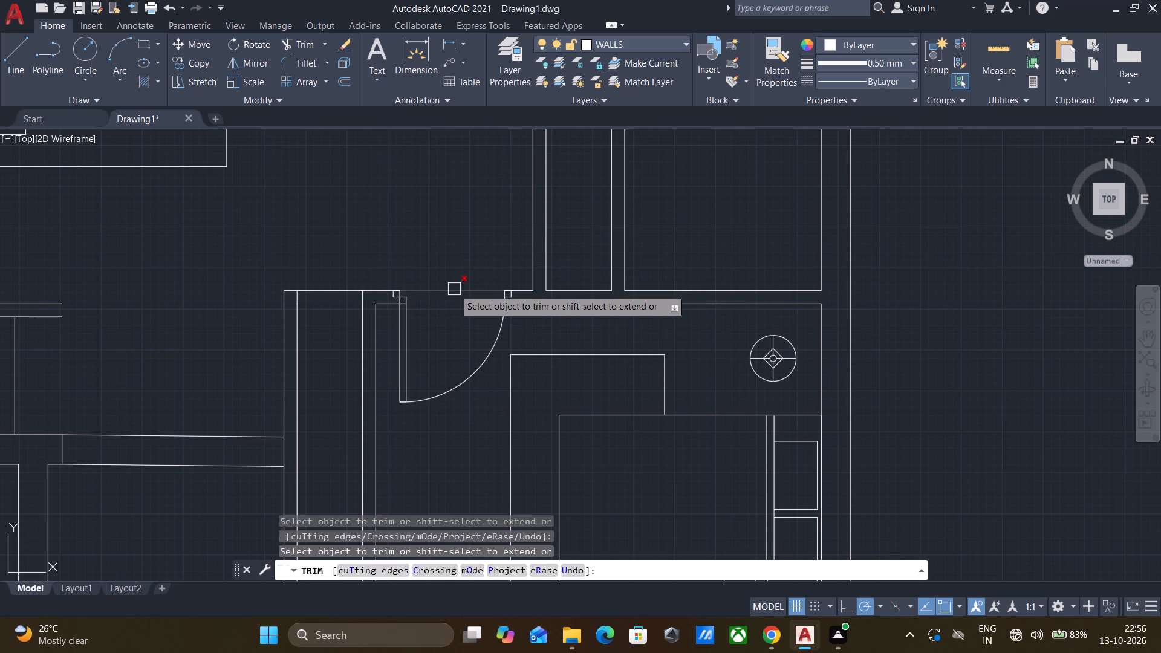
left_click(454, 289)
scroll(440, 256, "down", 2)
middle_click_drag(440, 236, 442, 249)
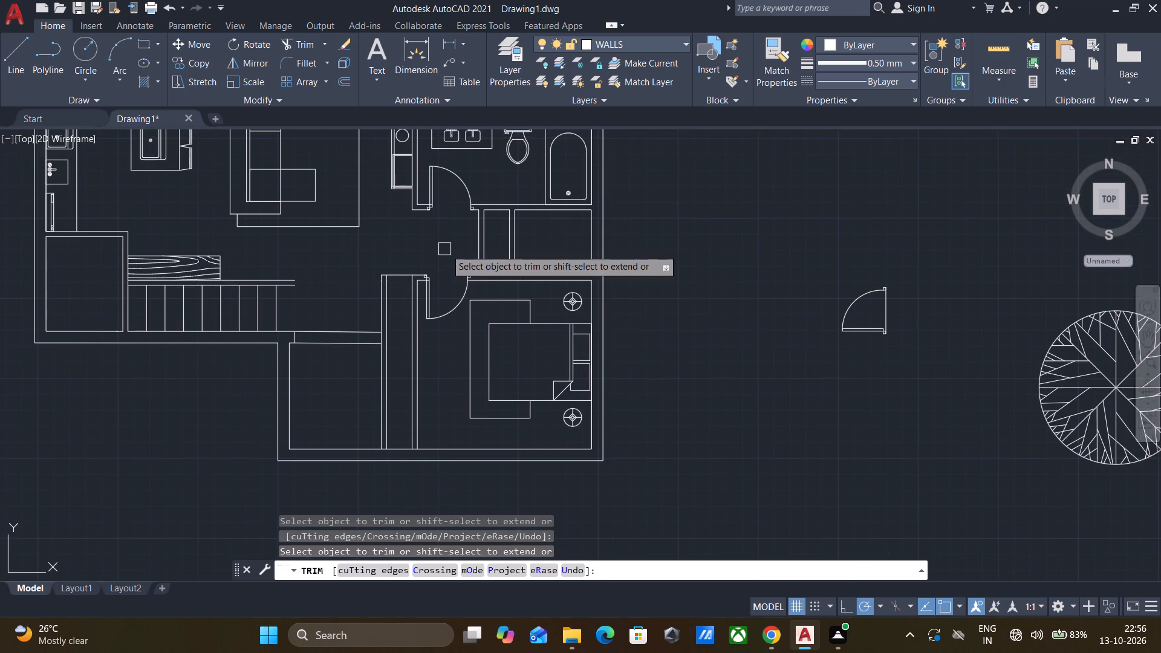
scroll(446, 249, "down", 1)
scroll(573, 238, "down", 1)
middle_click_drag(577, 237, 591, 261)
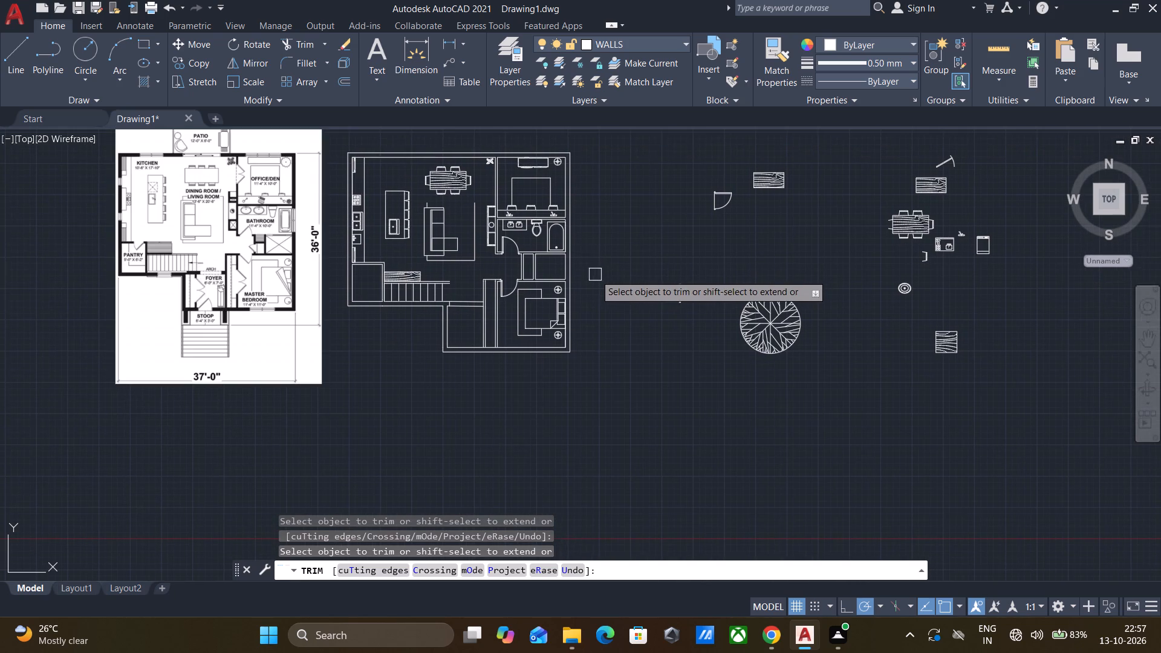
middle_click_drag(594, 247, 617, 288)
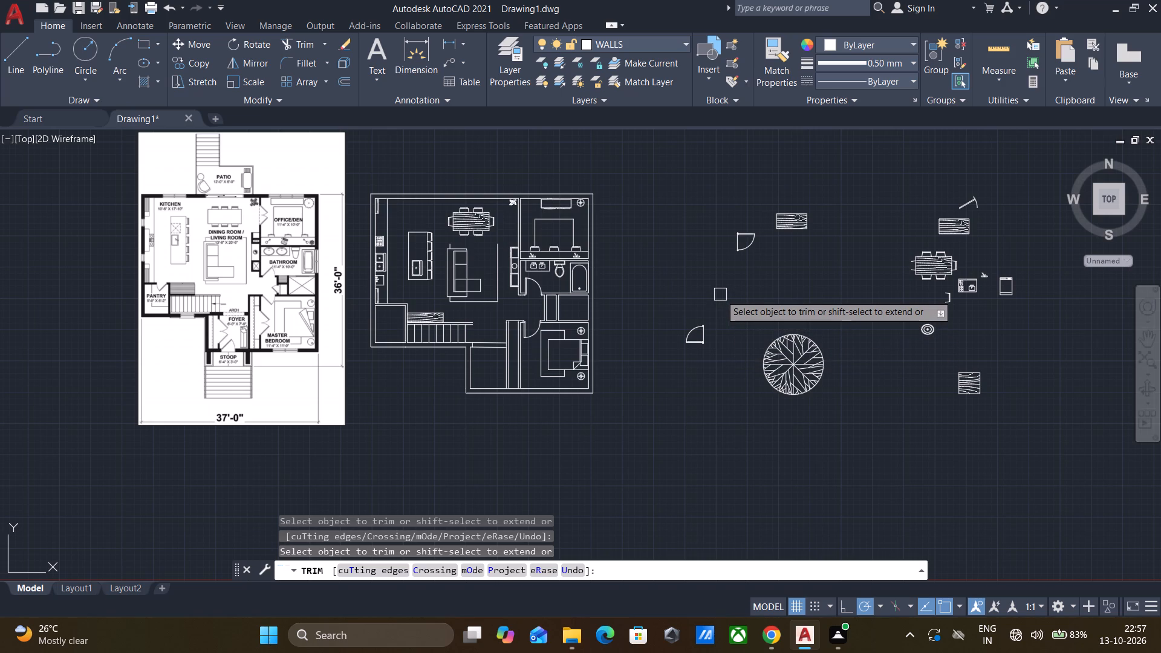
key("Escape")
Mirror the spare door left of the tree about a 45° line through its lower jamb corner, erasing the source.
left_click(729, 365)
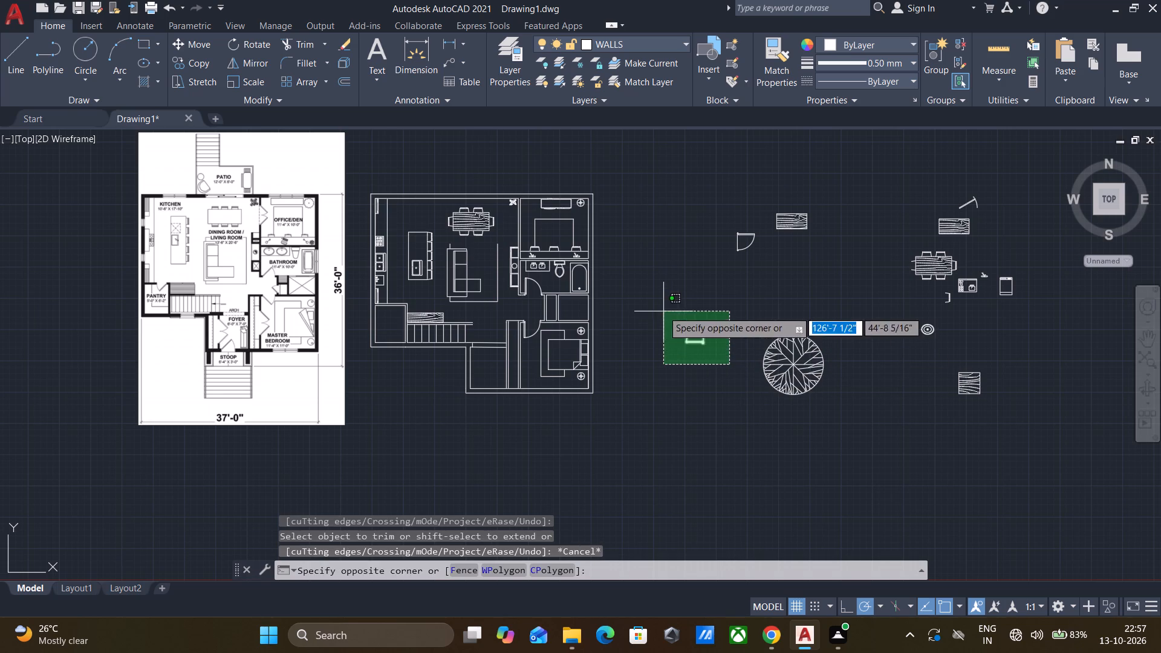
left_click(662, 310)
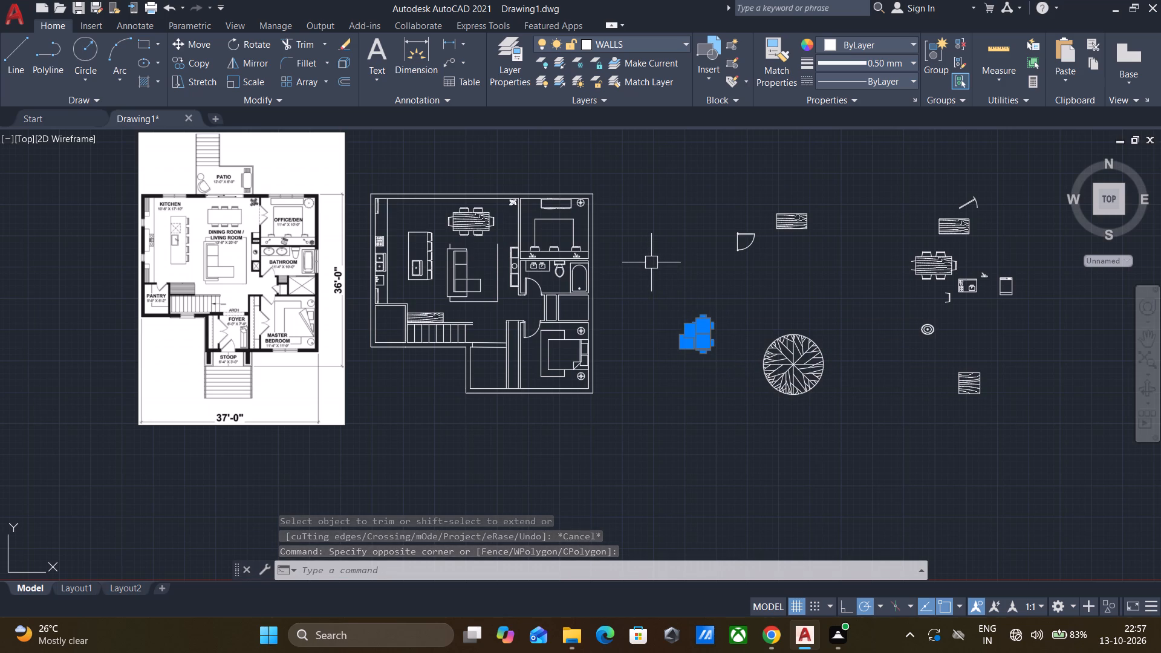
key("m")
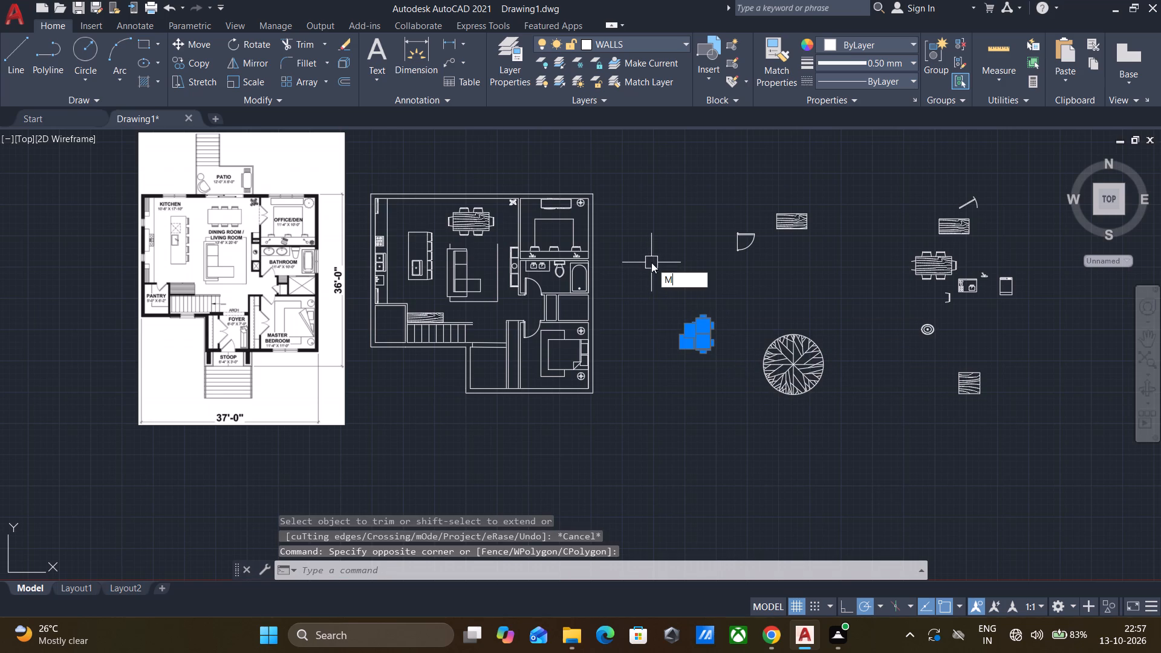
left_click(688, 308)
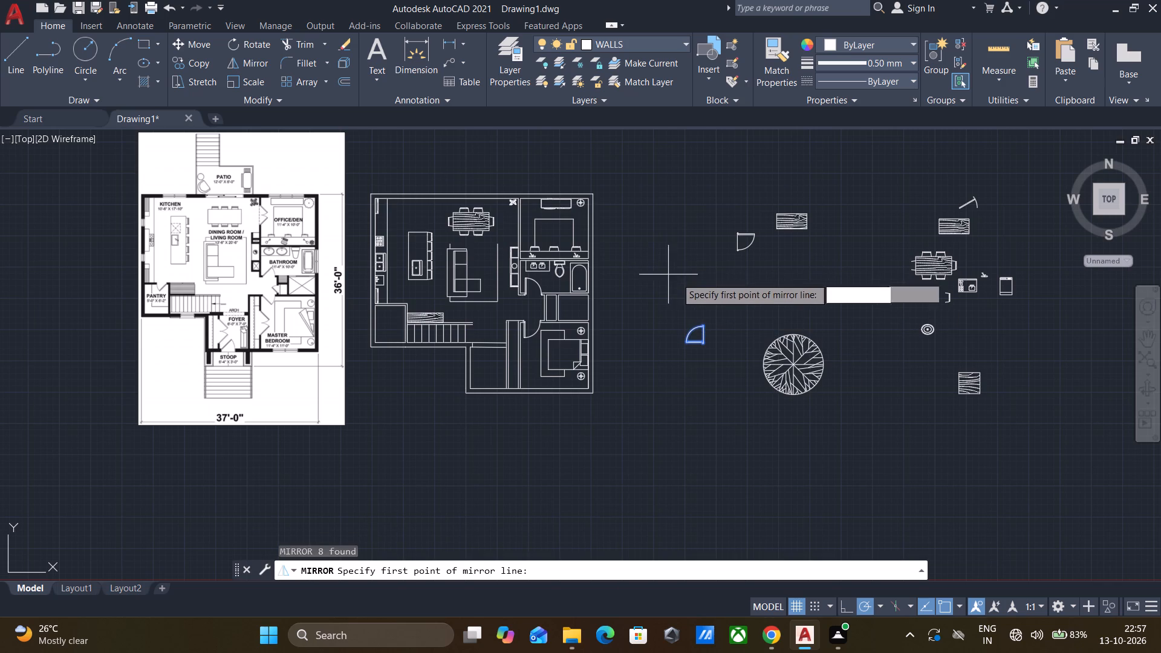
scroll(737, 316, "up", 3)
left_click_drag(593, 427, 610, 429)
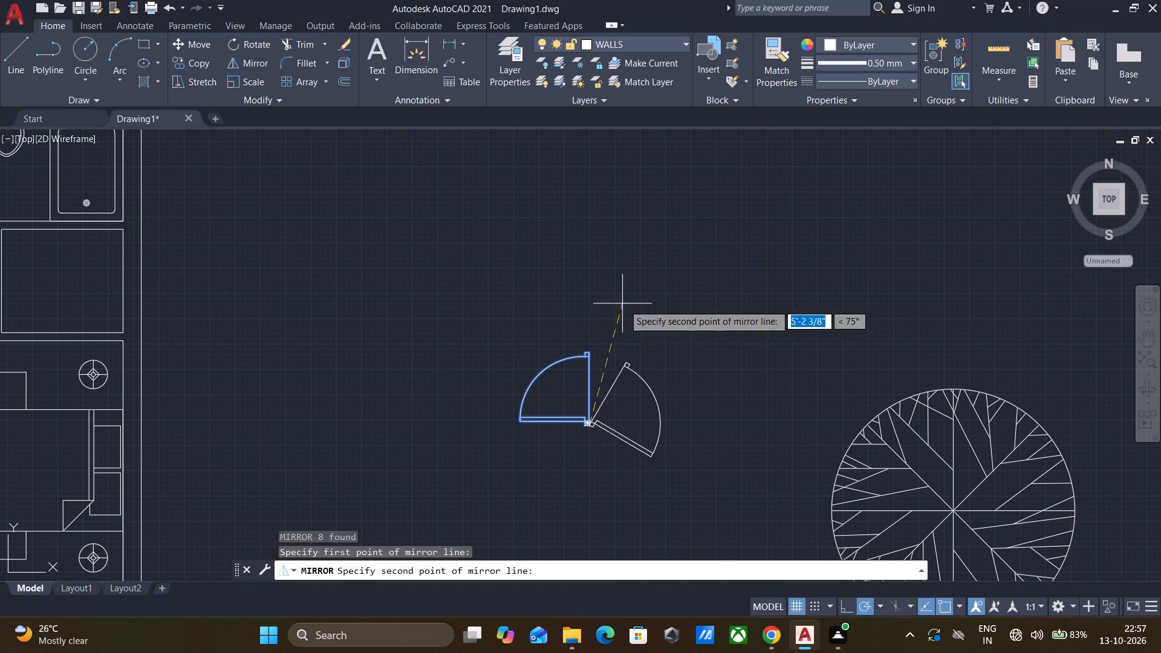
left_click(694, 320)
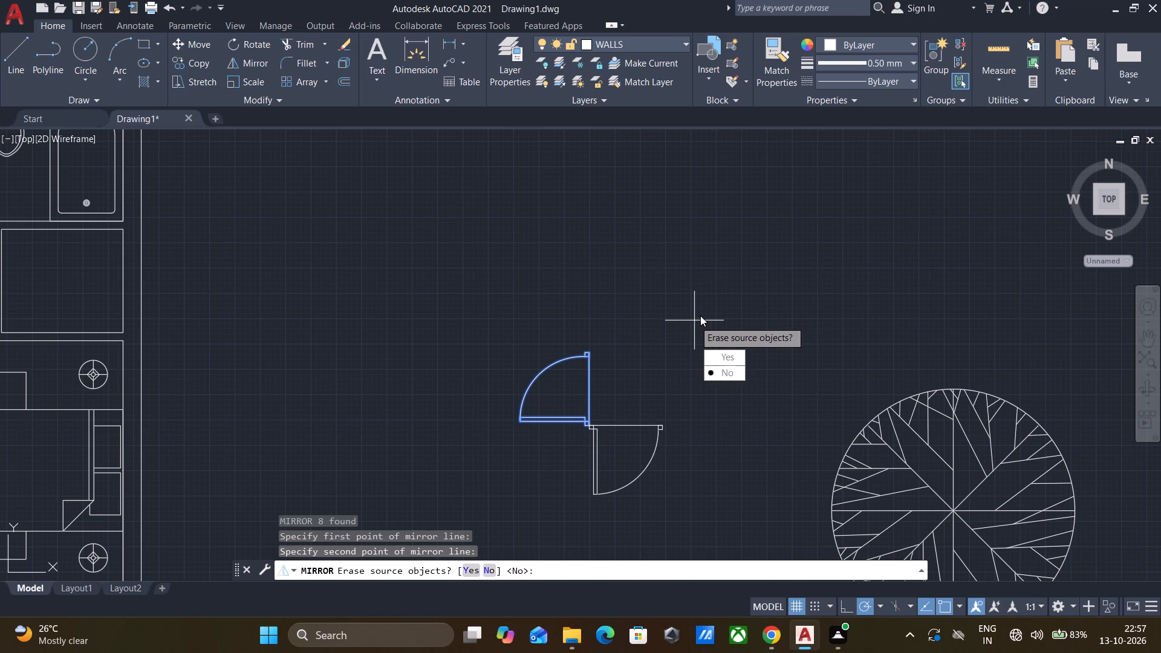
left_click_drag(718, 356, 694, 320)
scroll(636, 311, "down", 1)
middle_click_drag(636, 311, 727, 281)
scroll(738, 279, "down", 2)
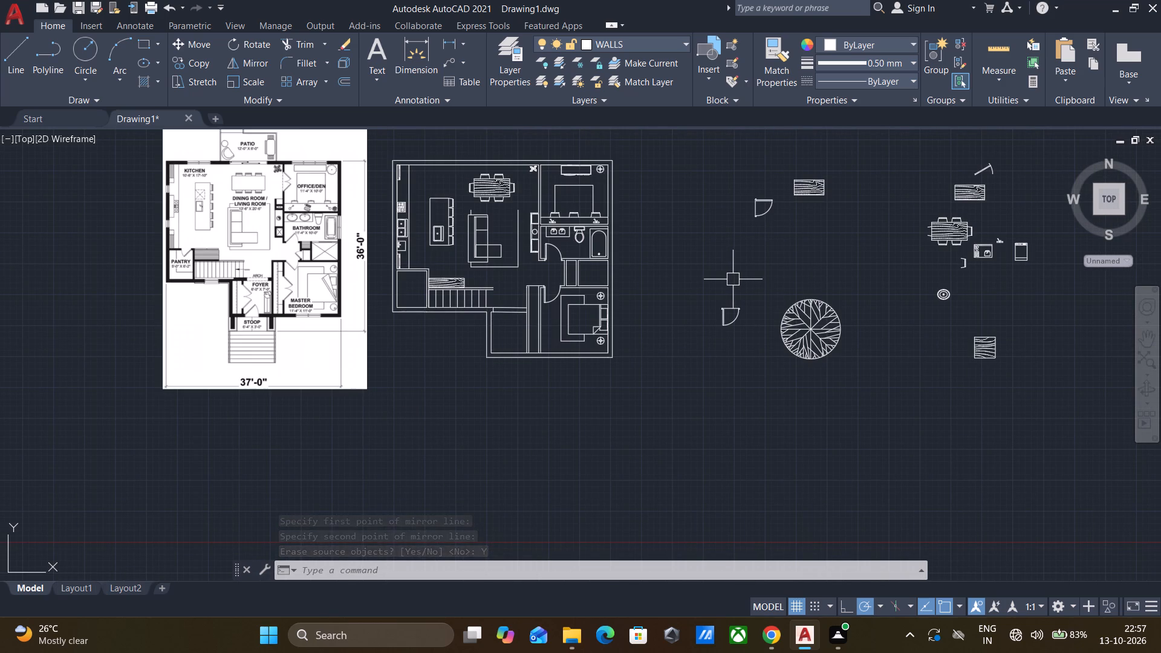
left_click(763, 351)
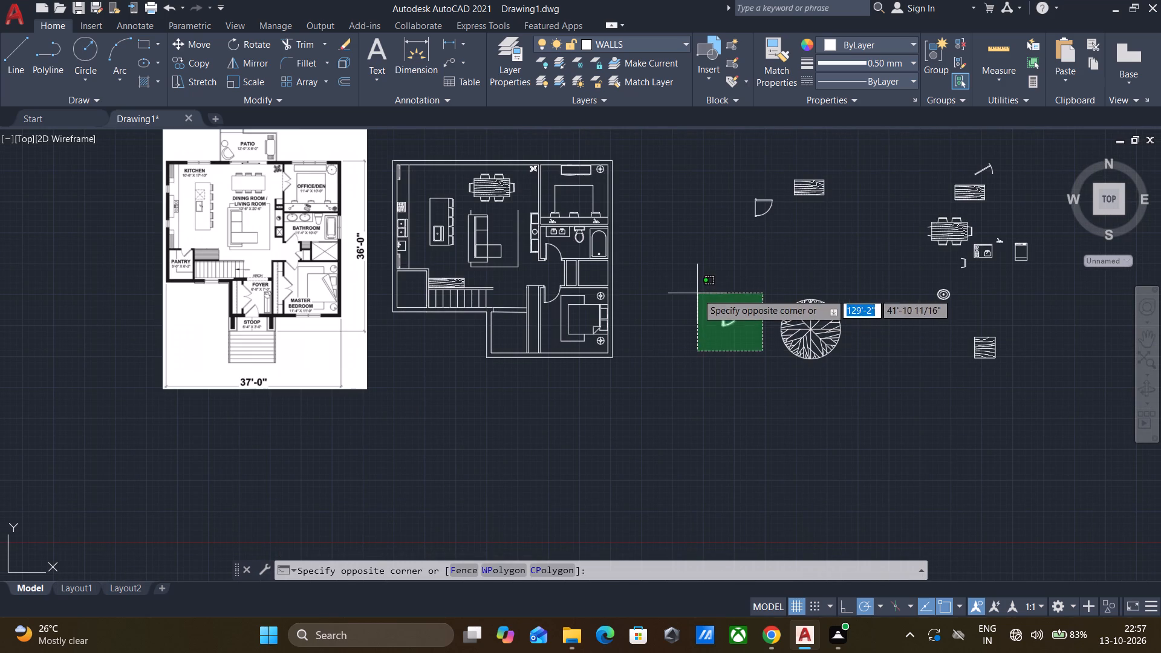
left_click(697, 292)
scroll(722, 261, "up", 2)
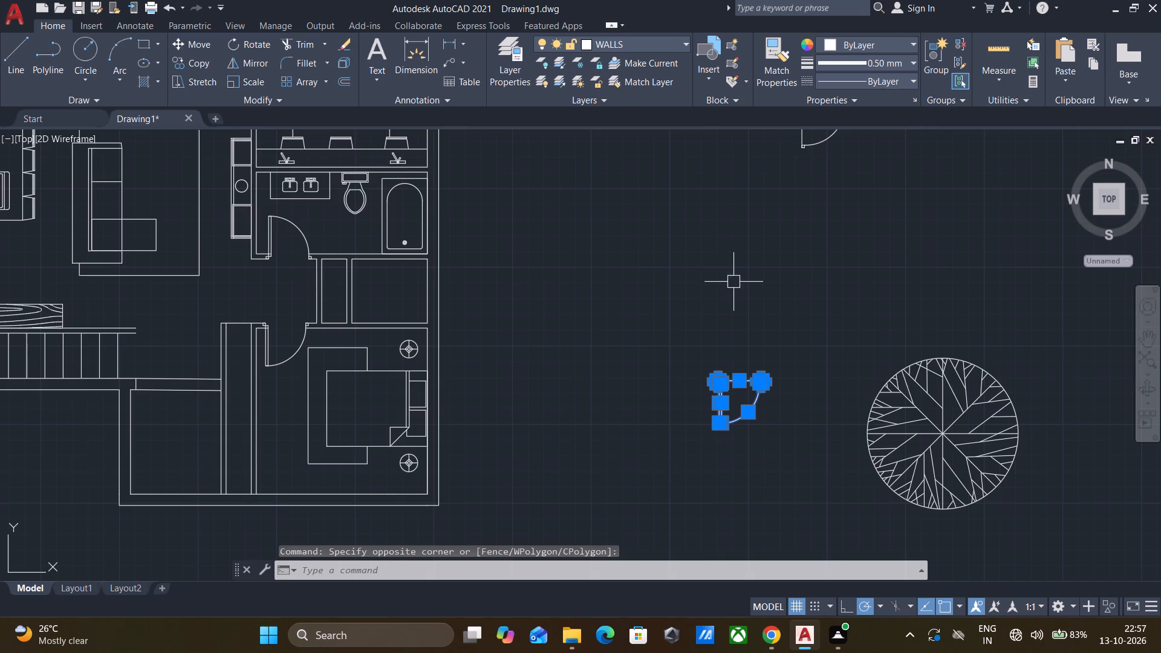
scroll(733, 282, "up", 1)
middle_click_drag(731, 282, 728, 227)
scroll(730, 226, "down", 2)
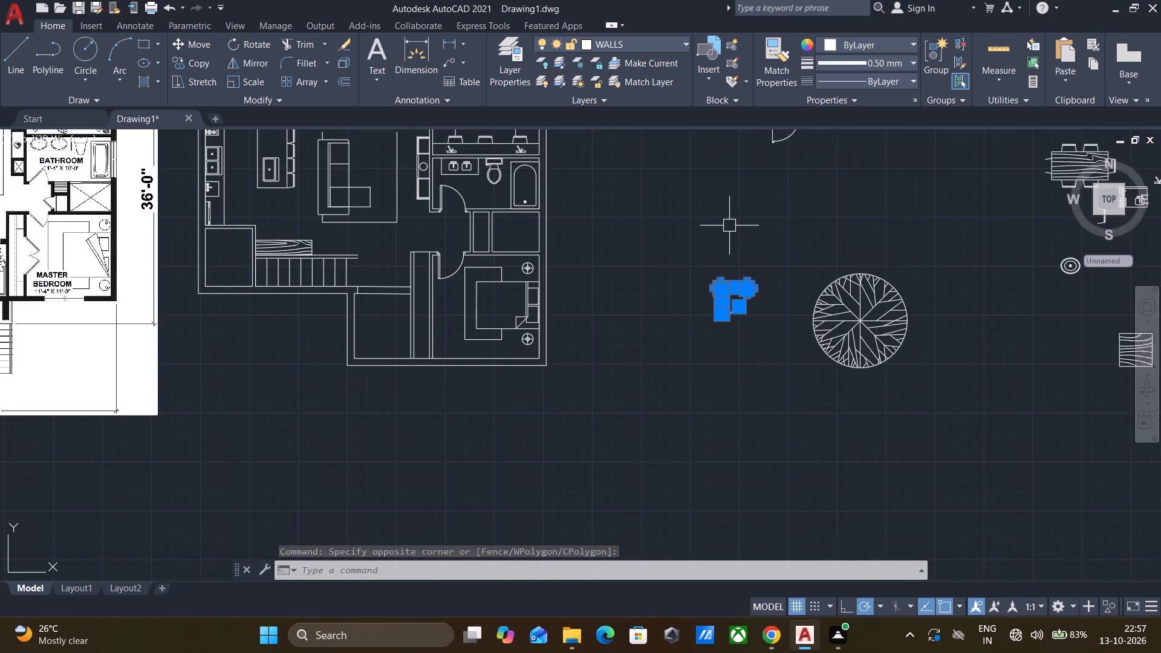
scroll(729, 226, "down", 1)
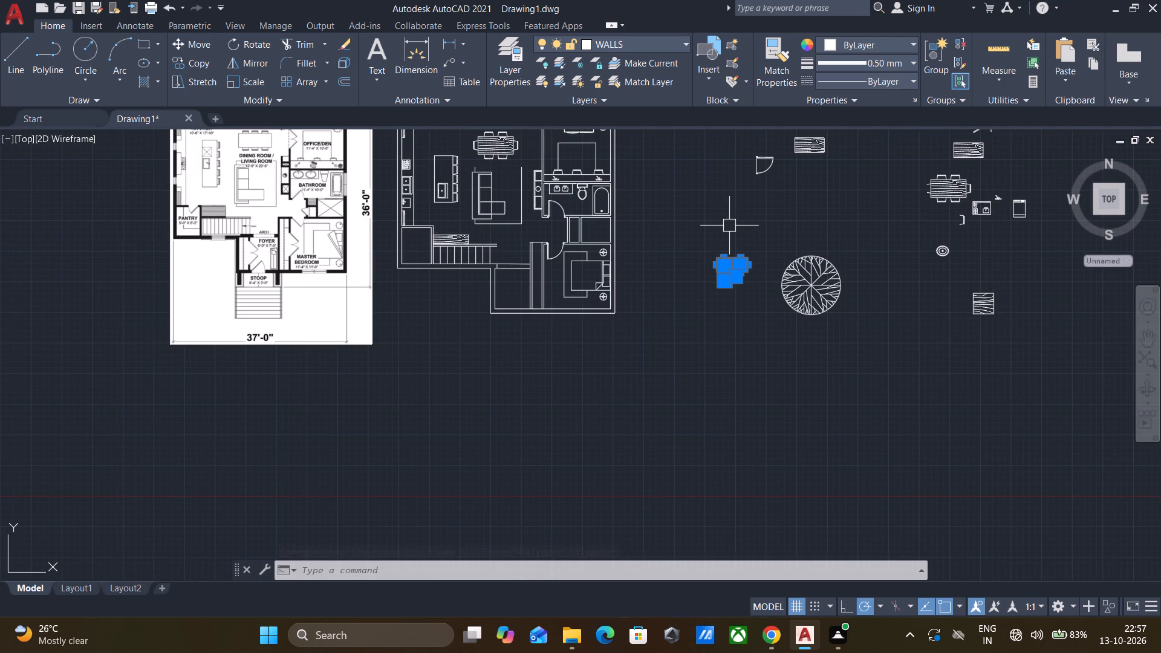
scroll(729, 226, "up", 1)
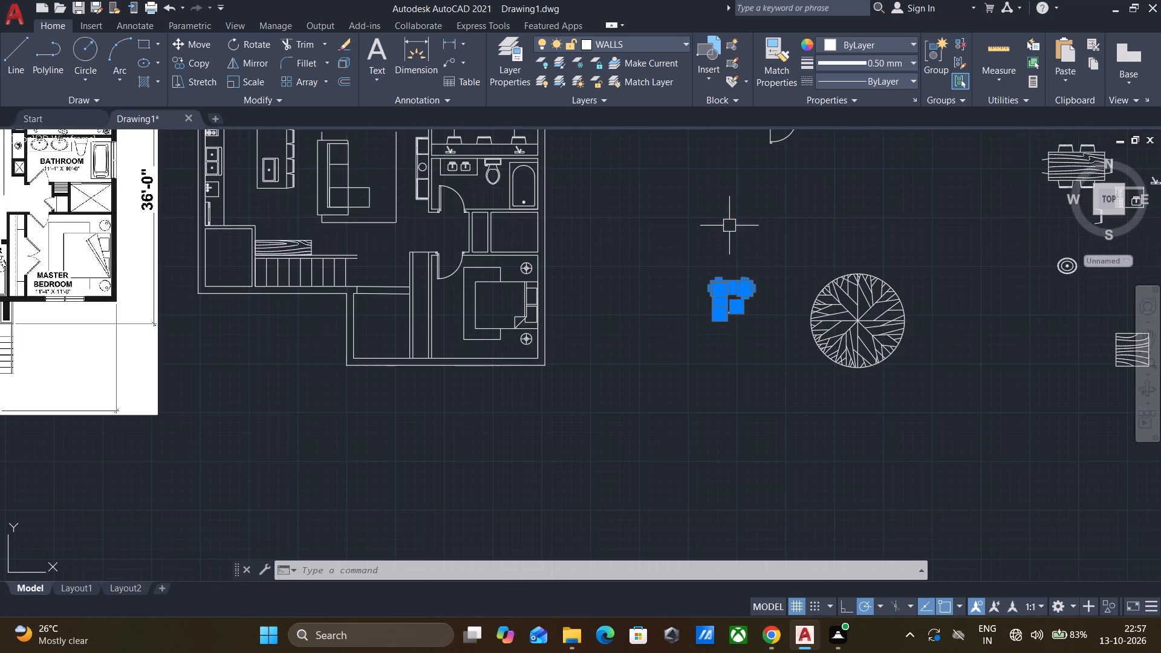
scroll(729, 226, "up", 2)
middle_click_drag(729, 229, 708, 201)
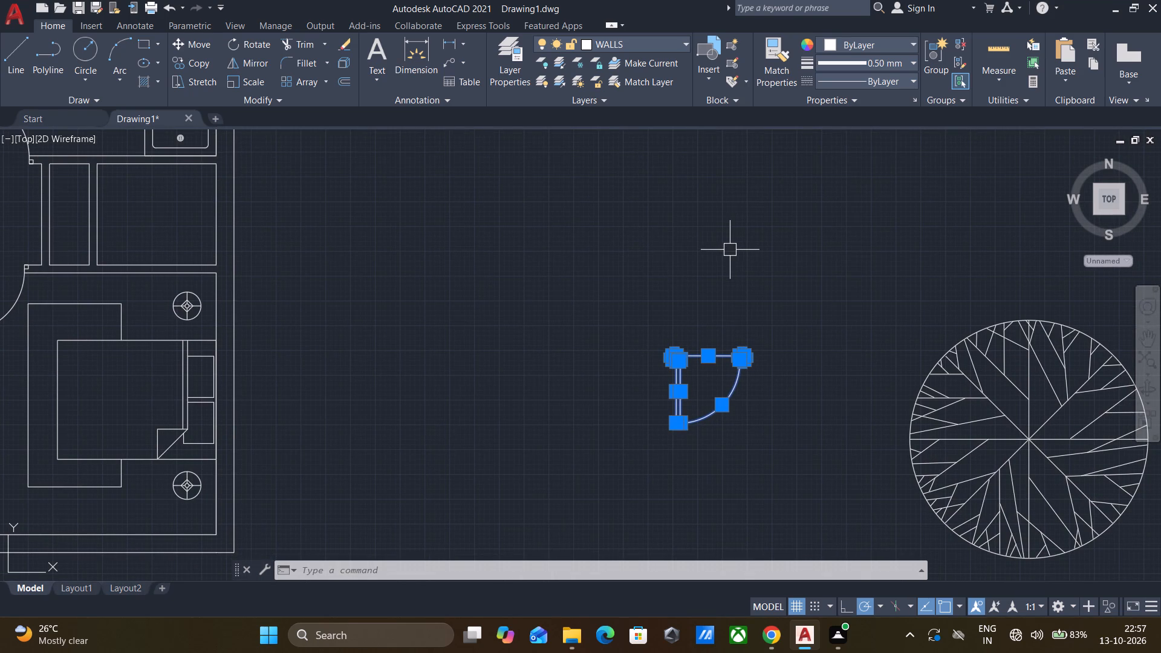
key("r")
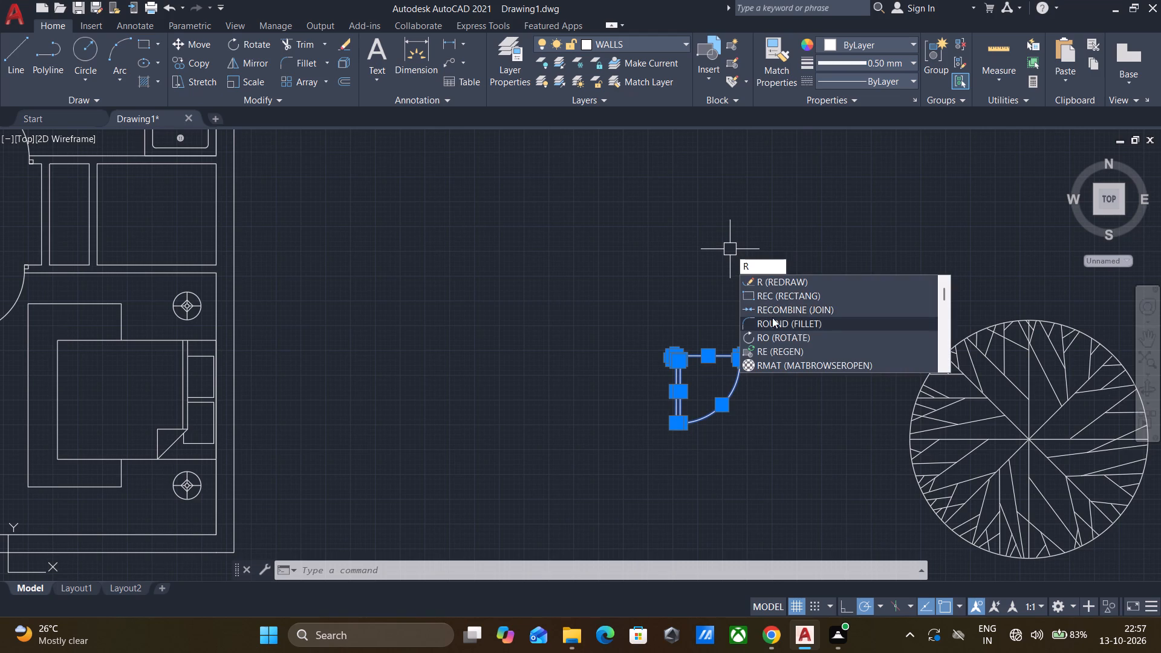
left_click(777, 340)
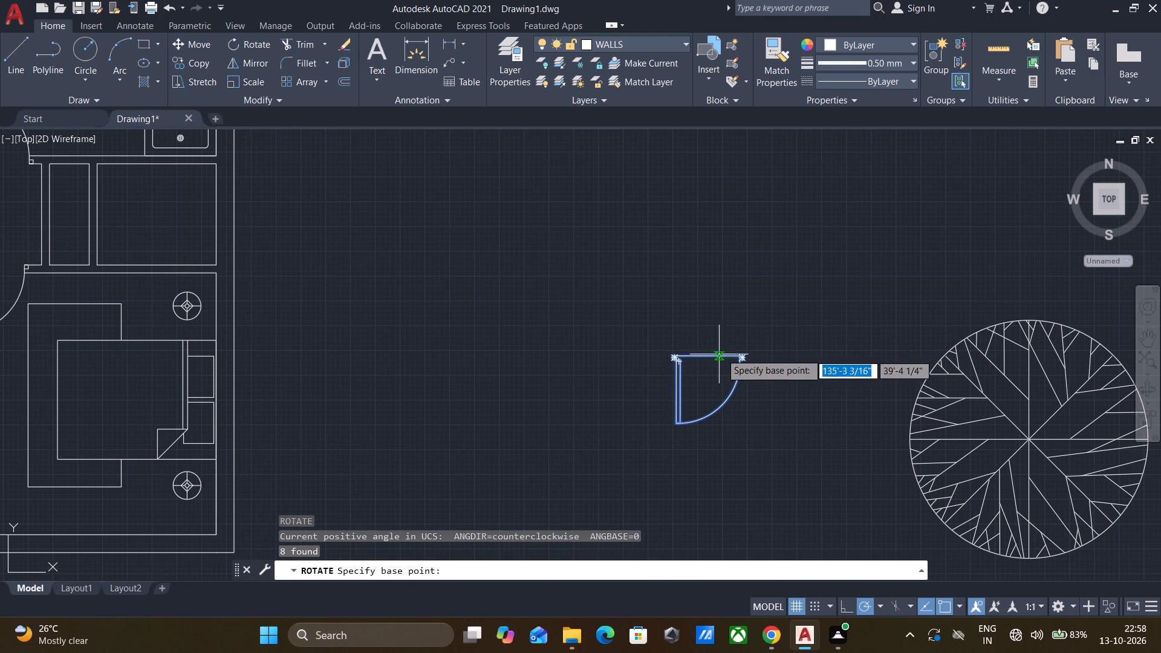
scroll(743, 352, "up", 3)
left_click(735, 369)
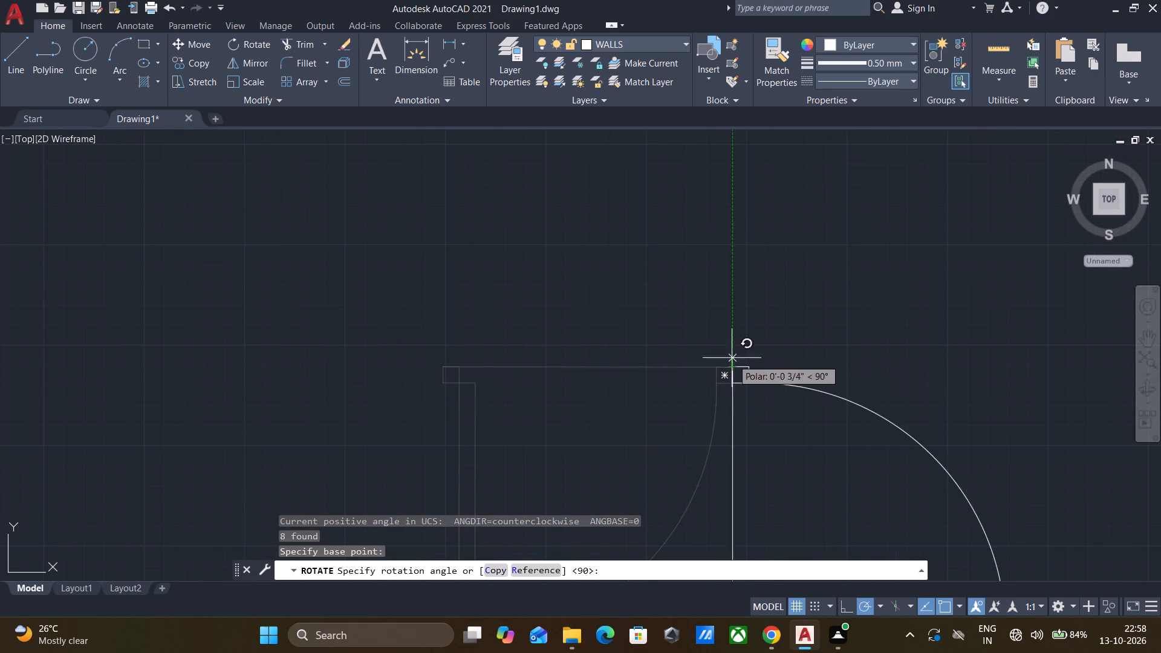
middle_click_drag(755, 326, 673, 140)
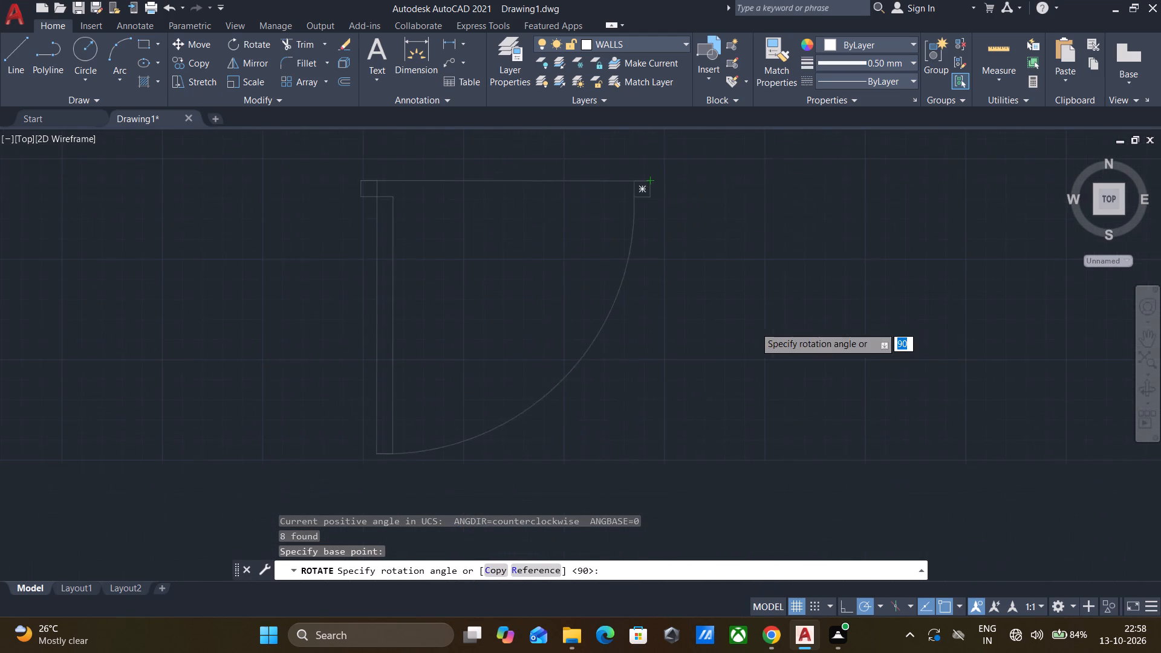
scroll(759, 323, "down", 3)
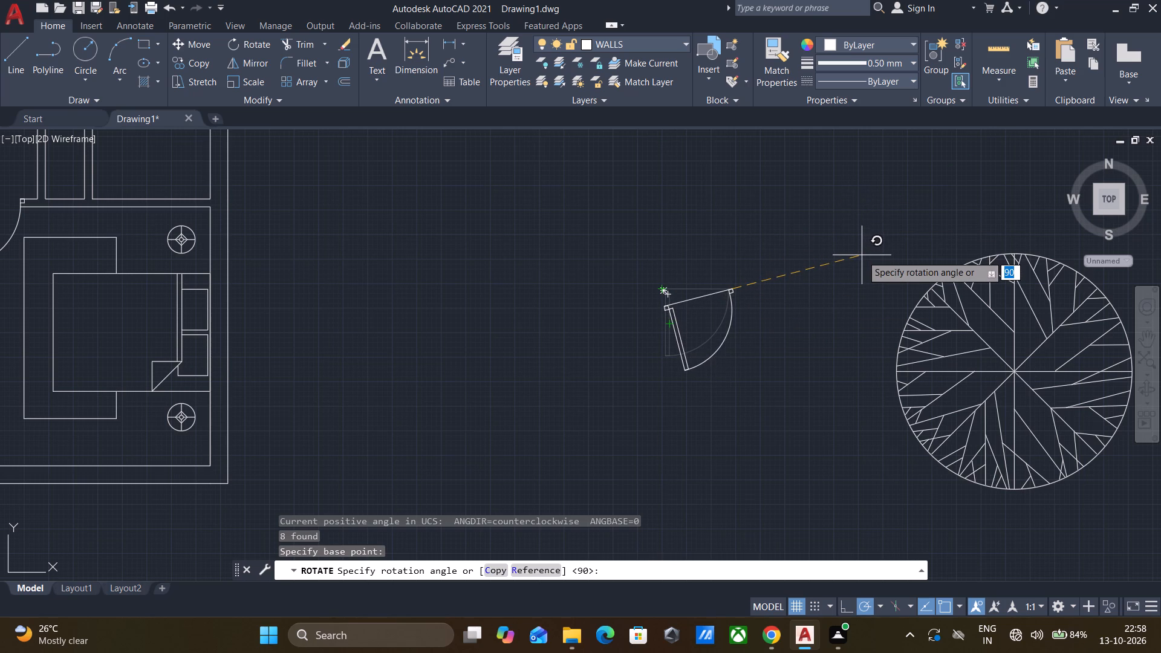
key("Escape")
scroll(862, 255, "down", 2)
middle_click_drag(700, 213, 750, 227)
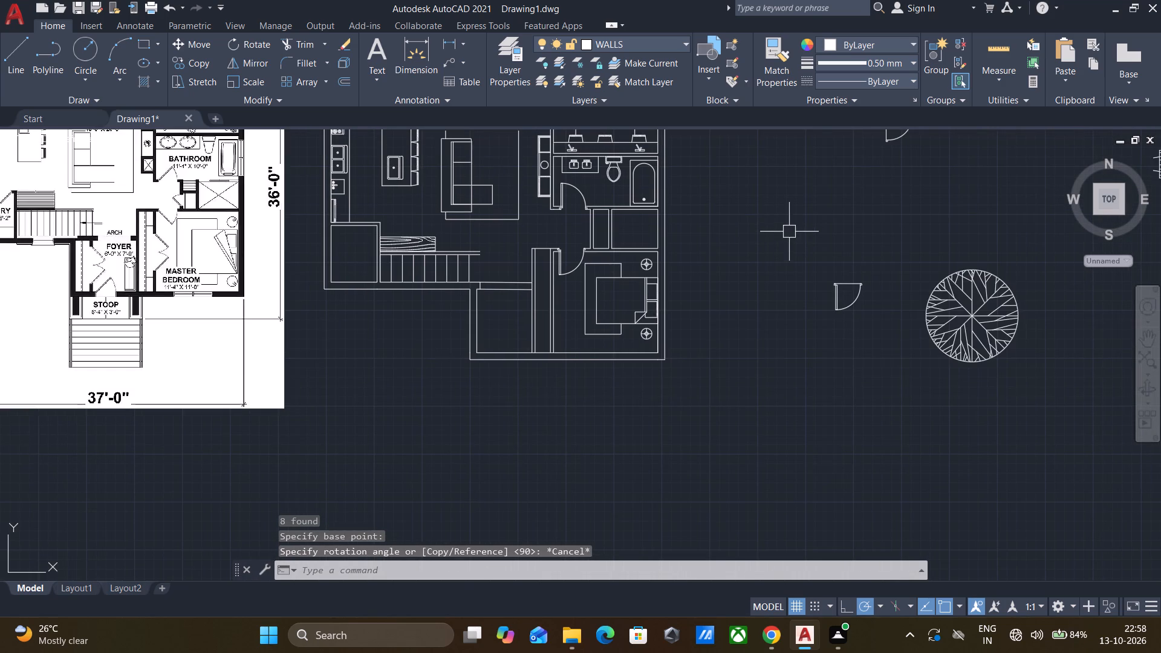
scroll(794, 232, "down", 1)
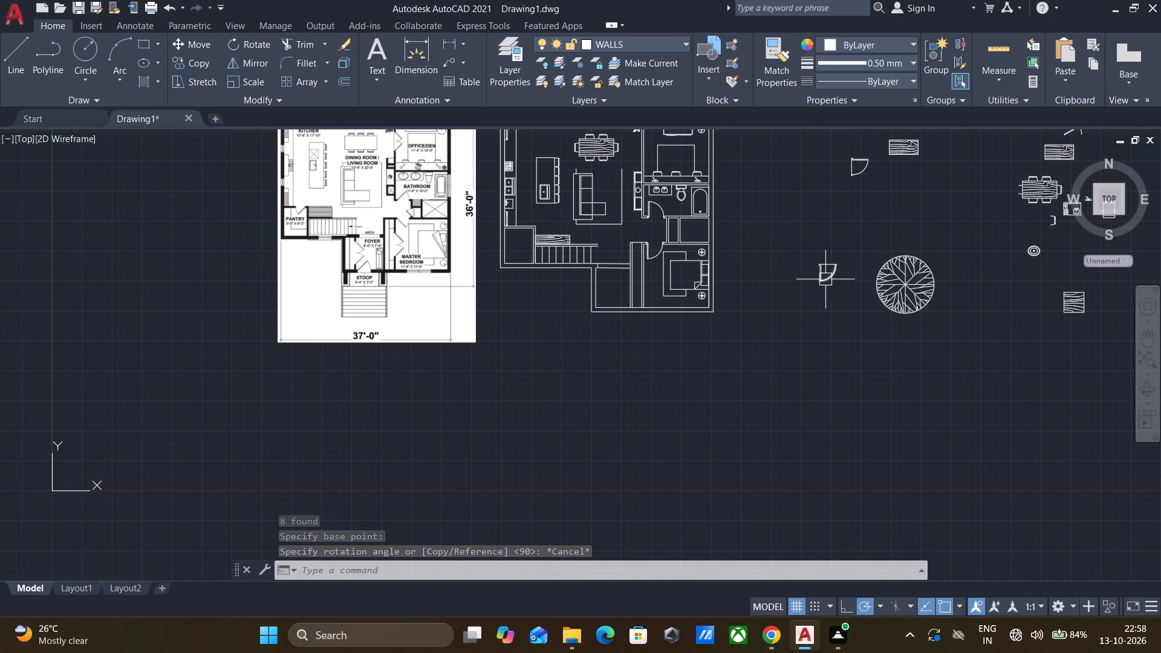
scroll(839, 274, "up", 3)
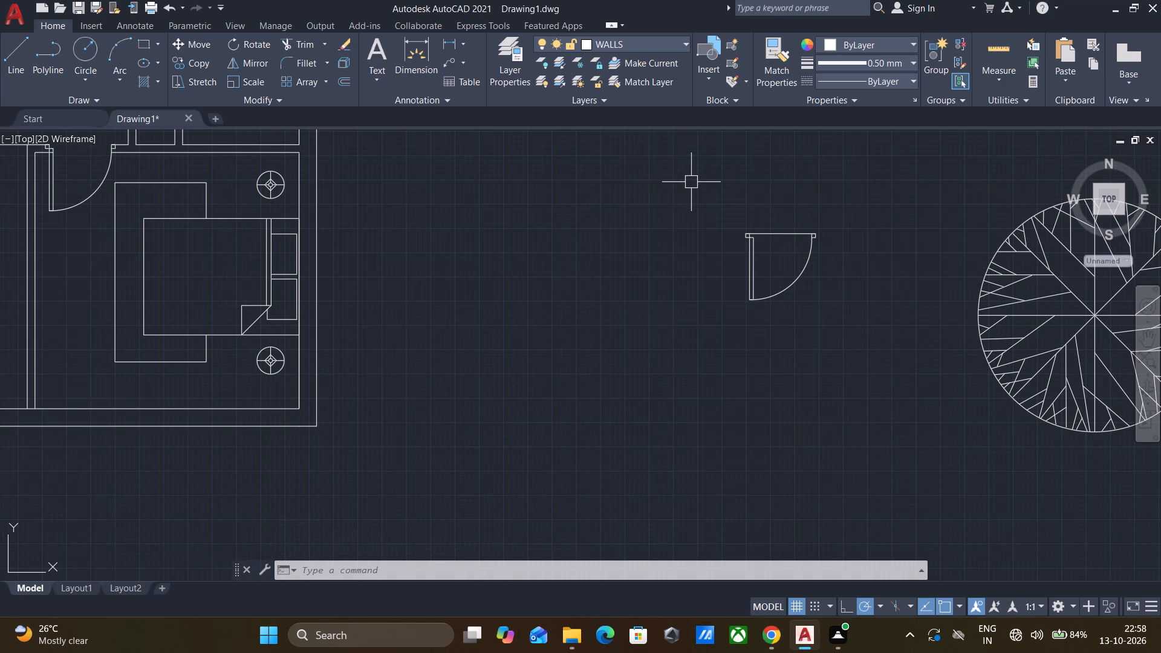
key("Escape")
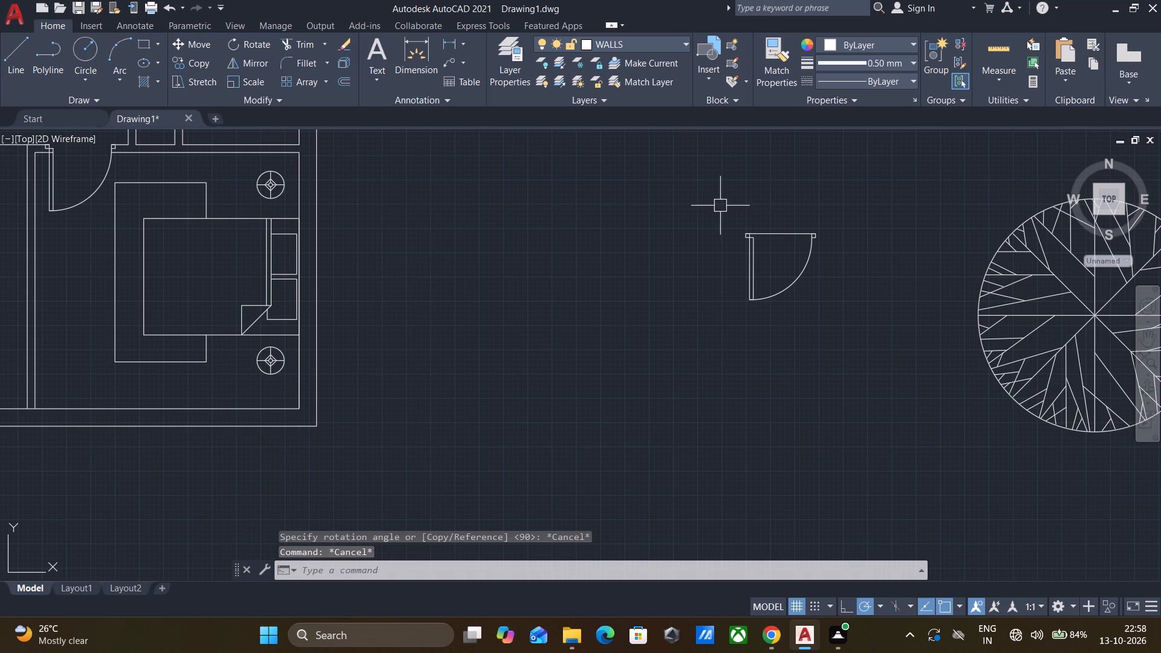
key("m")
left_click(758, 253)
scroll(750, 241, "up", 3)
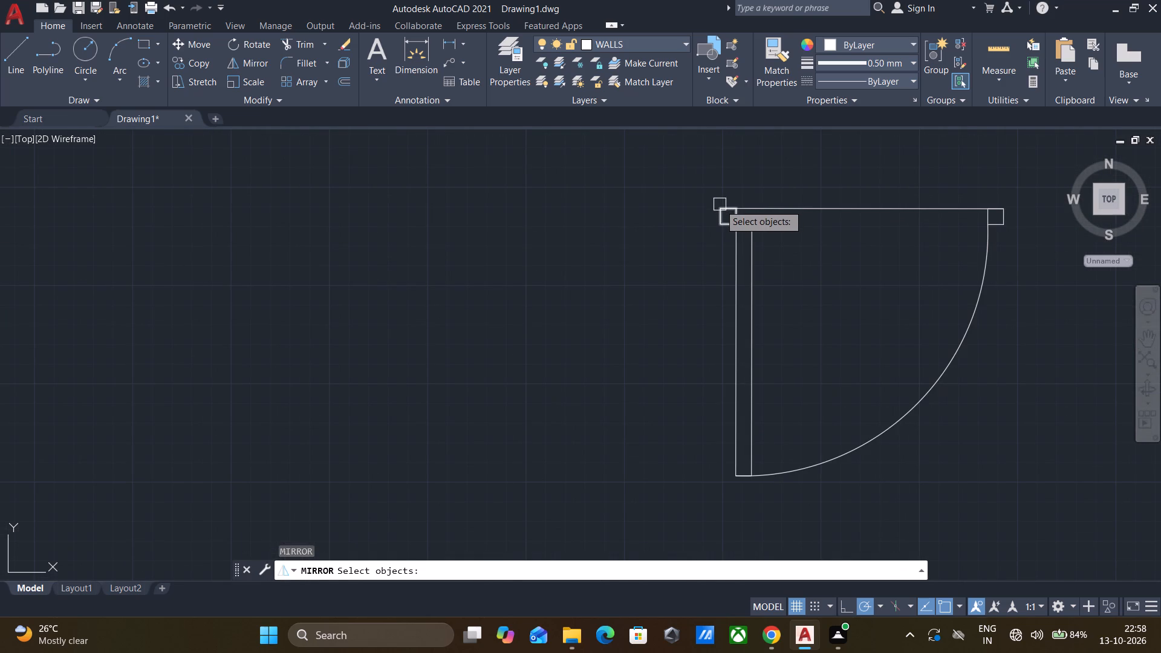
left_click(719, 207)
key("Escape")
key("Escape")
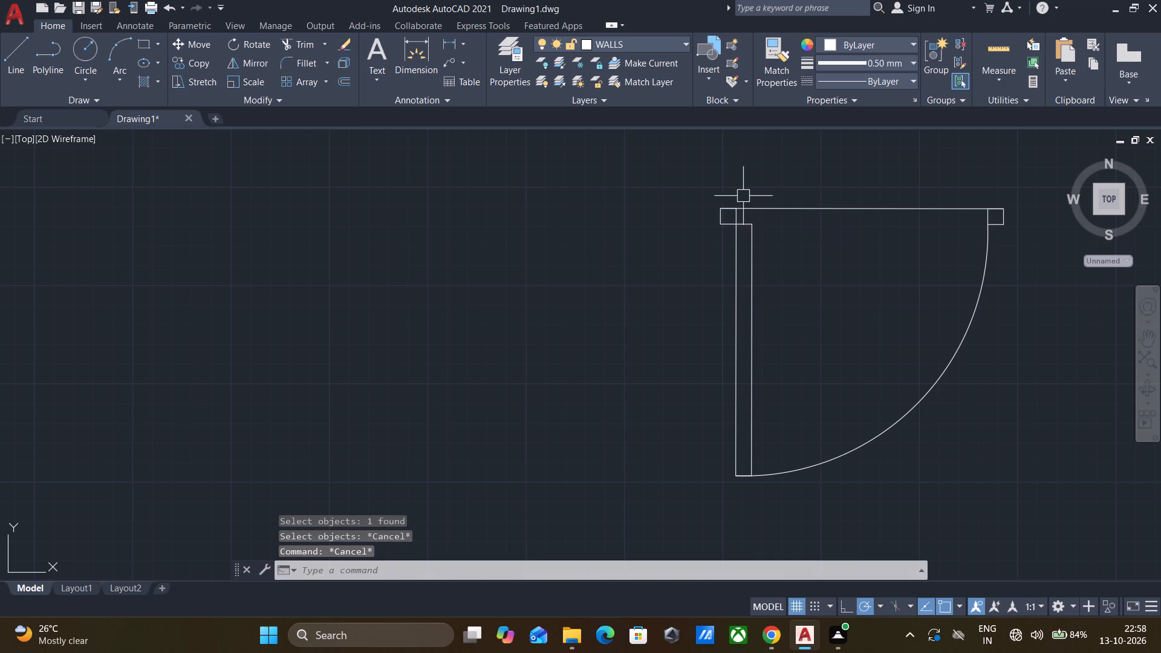
Mirror the spare door left of the tree about a vertical line through its upper-left jamb corner, erasing the source.
left_click_drag(694, 194, 740, 207)
left_click(1047, 490)
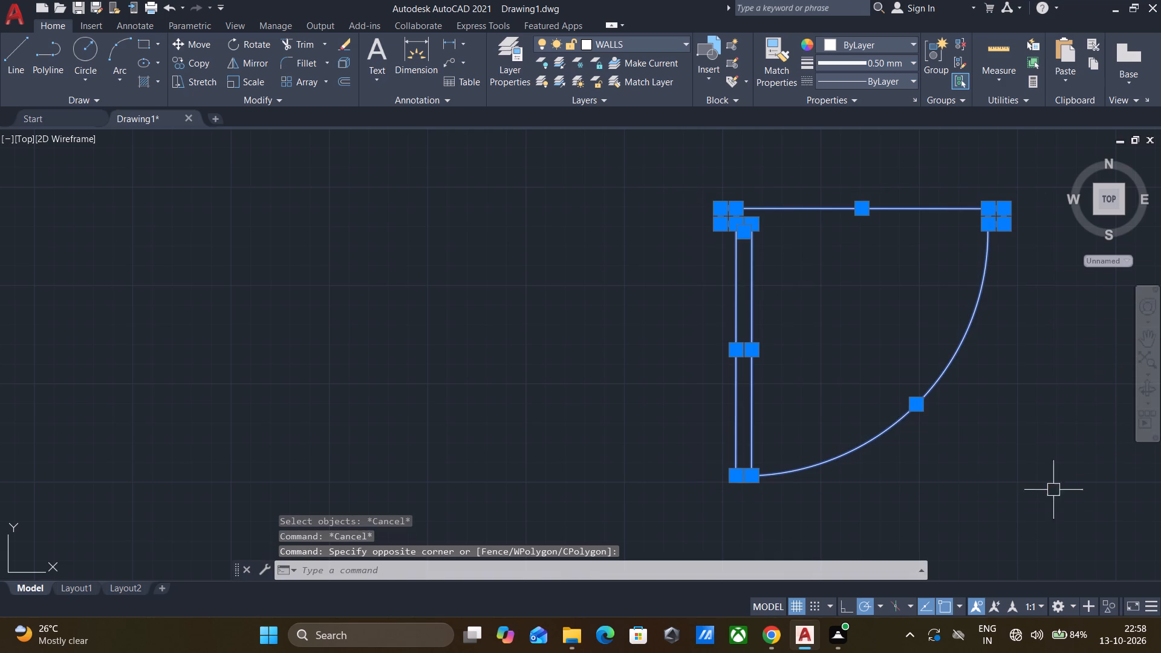
key("m")
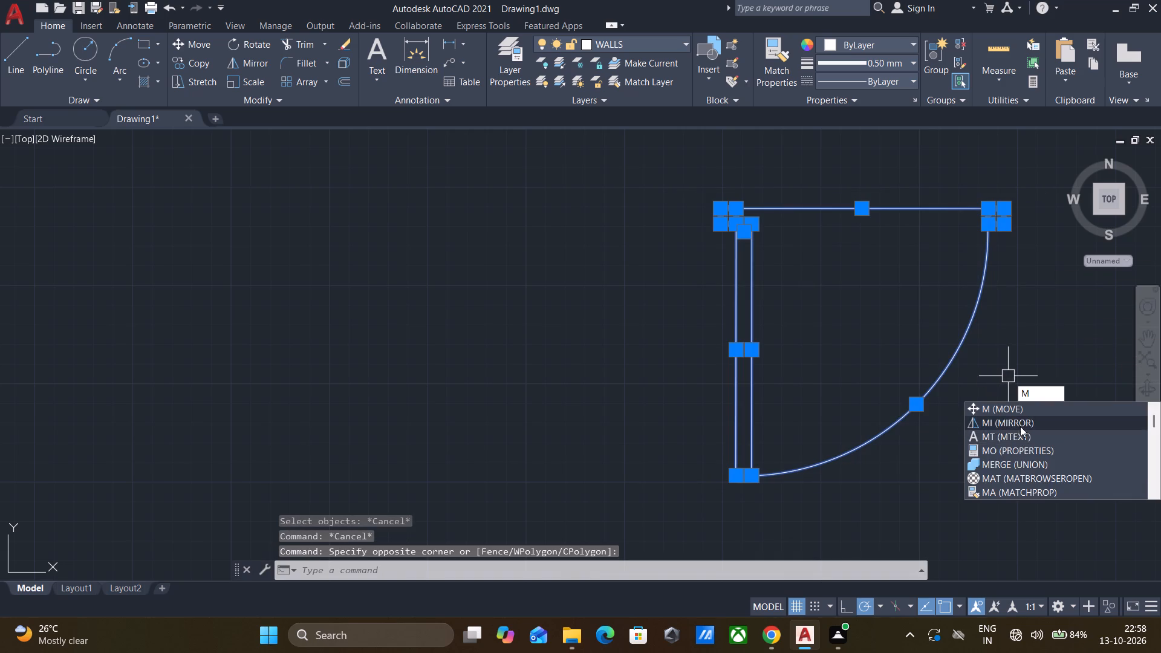
left_click(1020, 420)
left_click(719, 209)
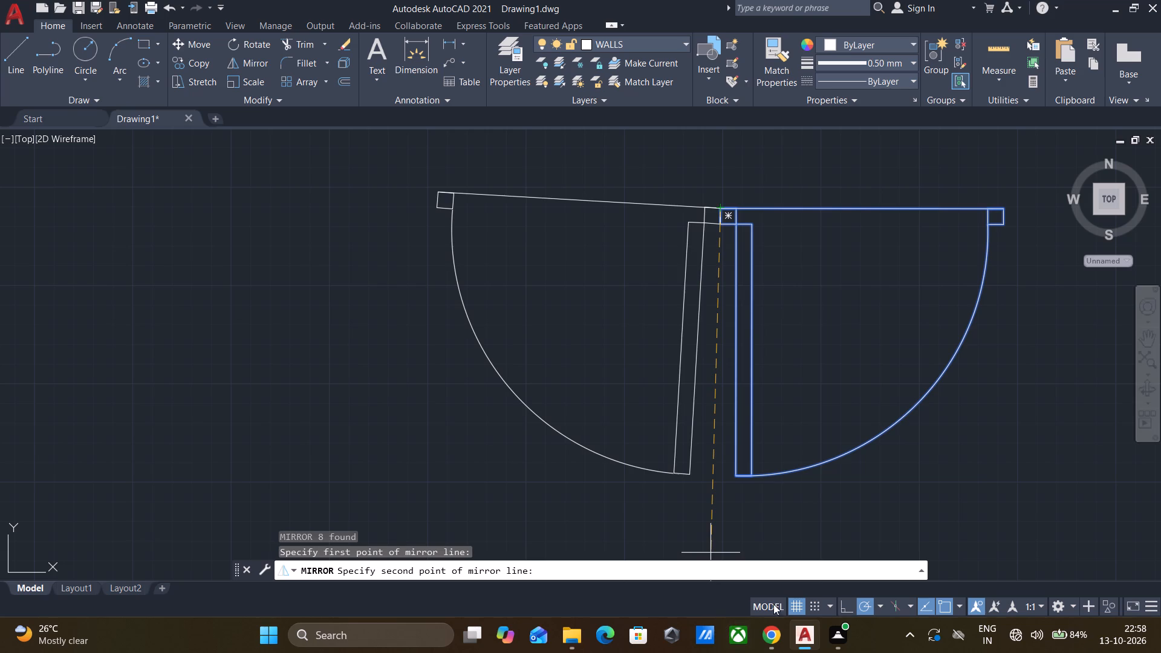
left_click(726, 497)
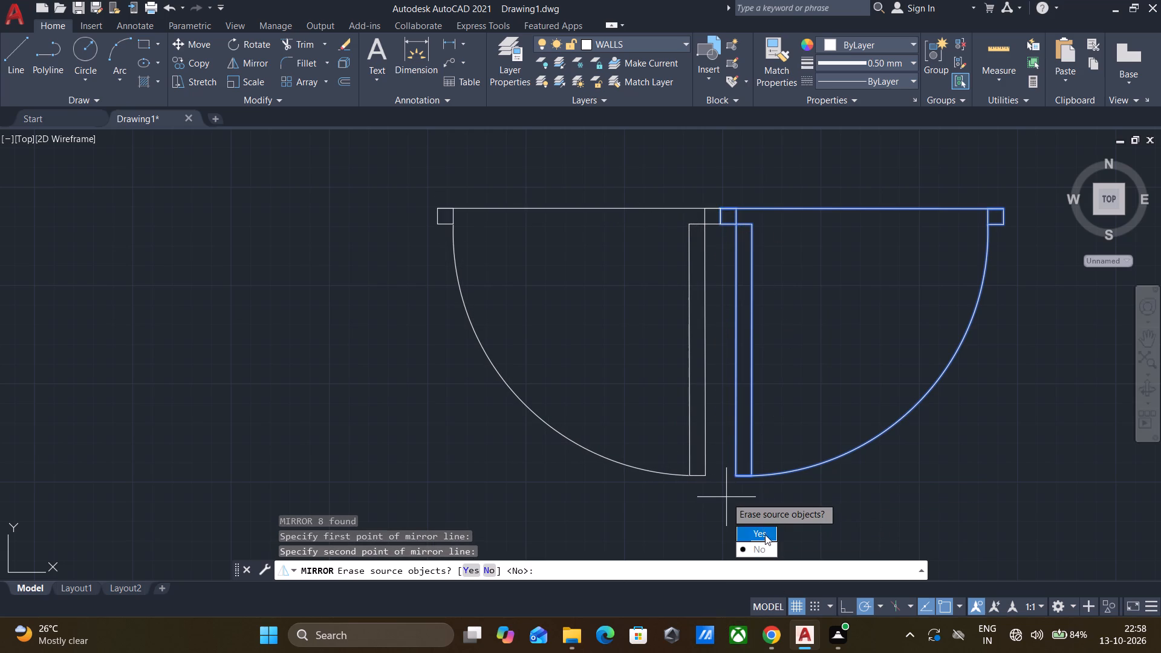
left_click_drag(765, 536, 728, 498)
Move the mirrored door by its upper-left jamb corner onto the pantry's upper wall face, where the kitchen counter's front edge meets it.
left_click_drag(750, 498, 737, 486)
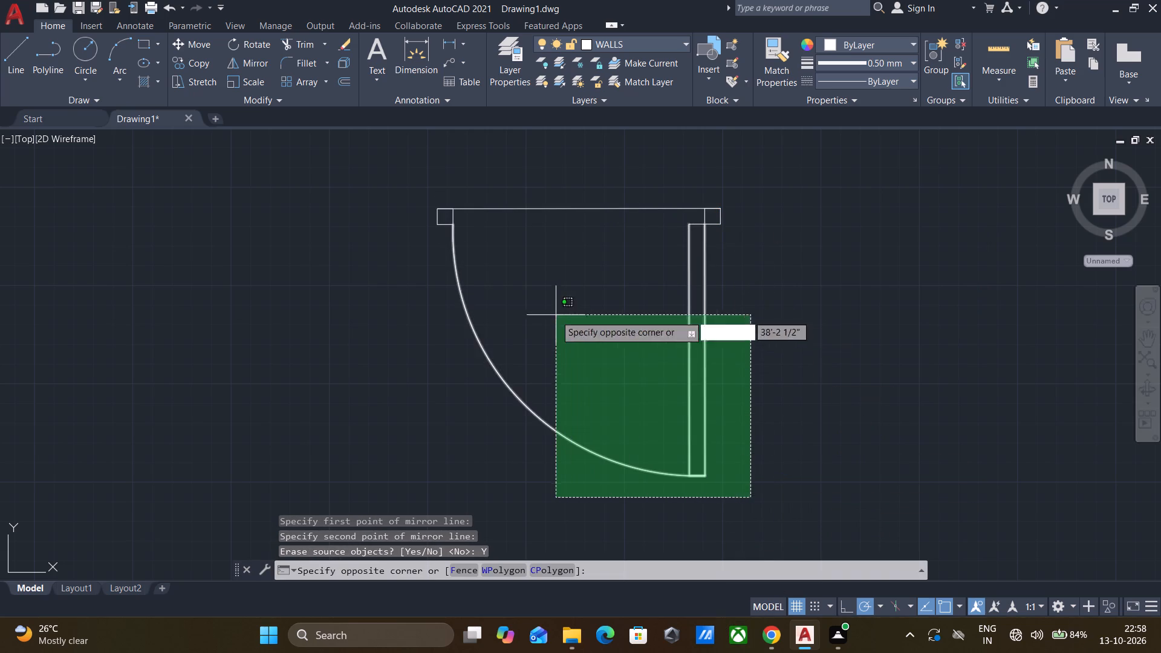
left_click(419, 161)
key("m")
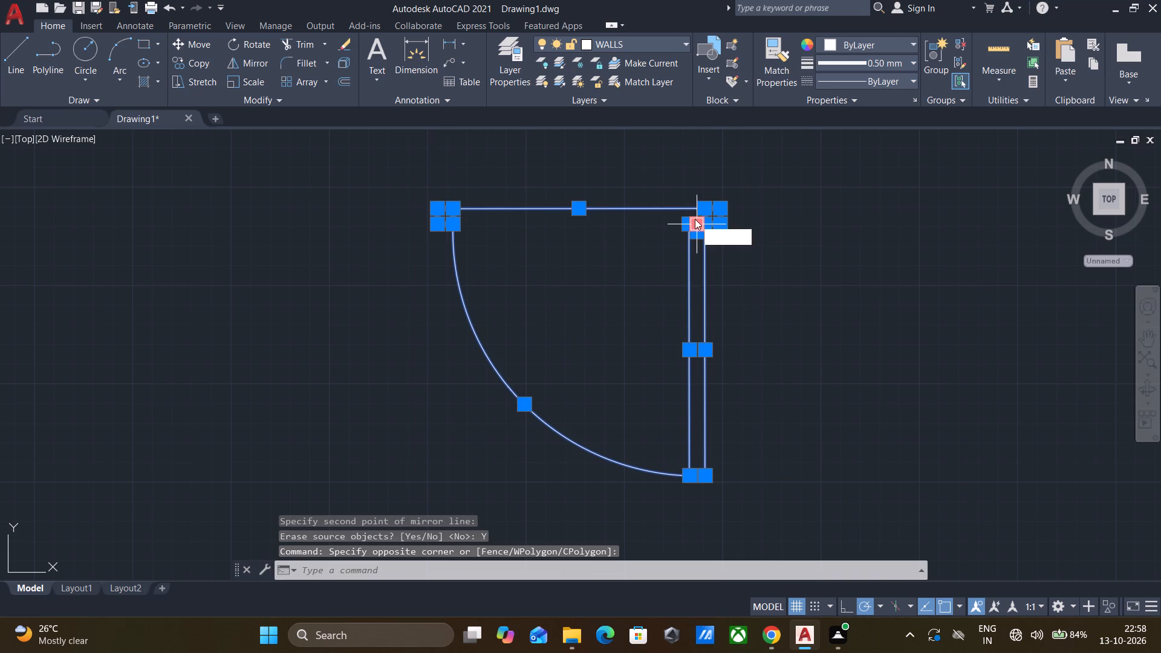
key("Return")
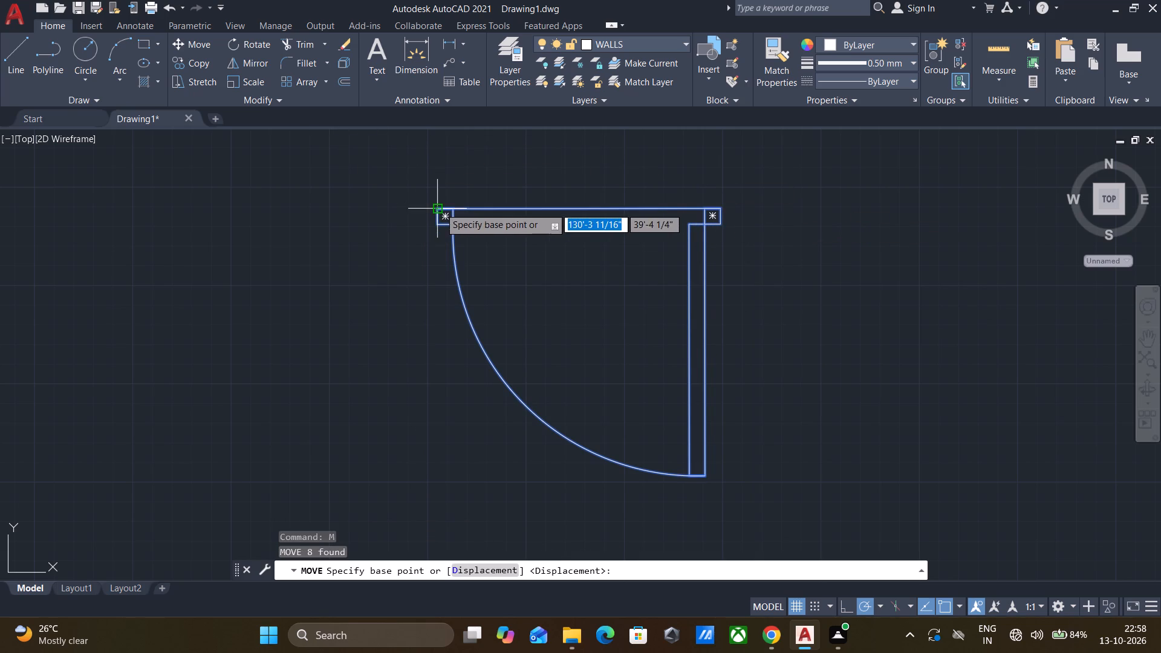
left_click(440, 207)
scroll(444, 208, "down", 5)
middle_click_drag(444, 208, 561, 204)
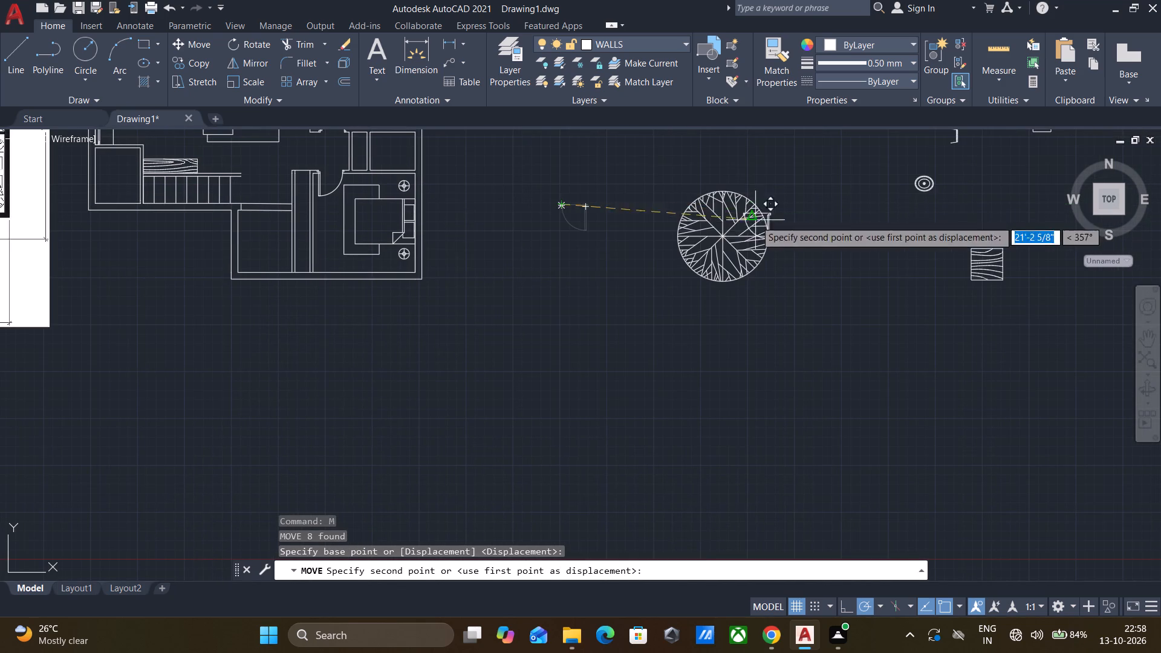
middle_click_drag(554, 184, 811, 314)
scroll(476, 283, "up", 1)
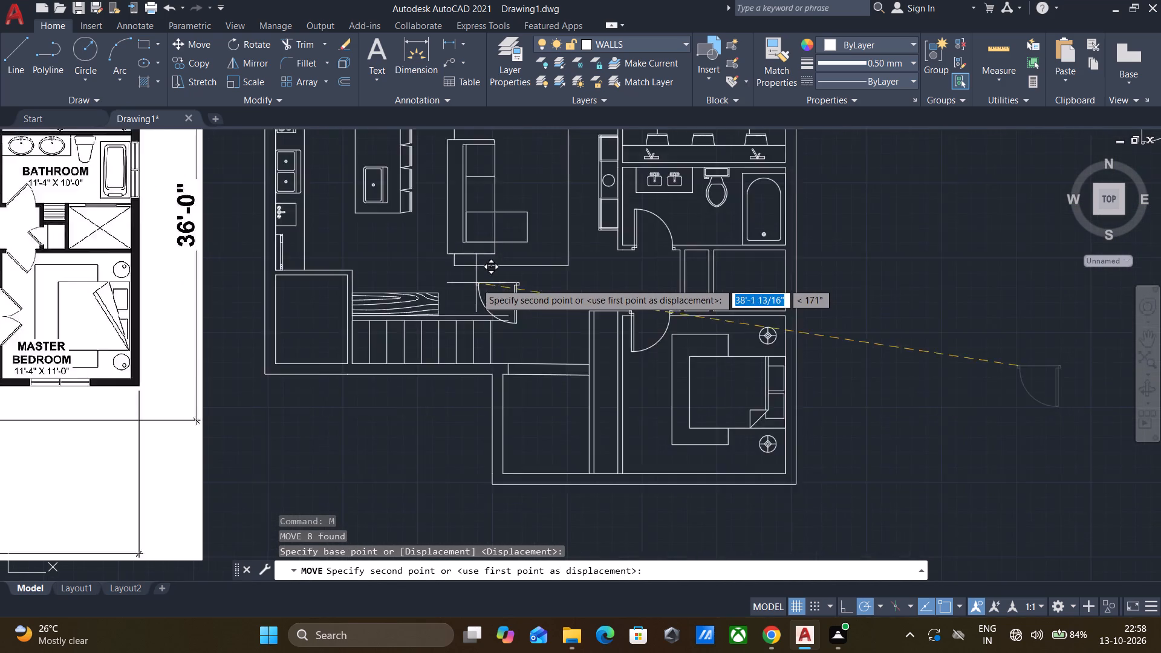
scroll(476, 283, "up", 1)
scroll(203, 259, "up", 3)
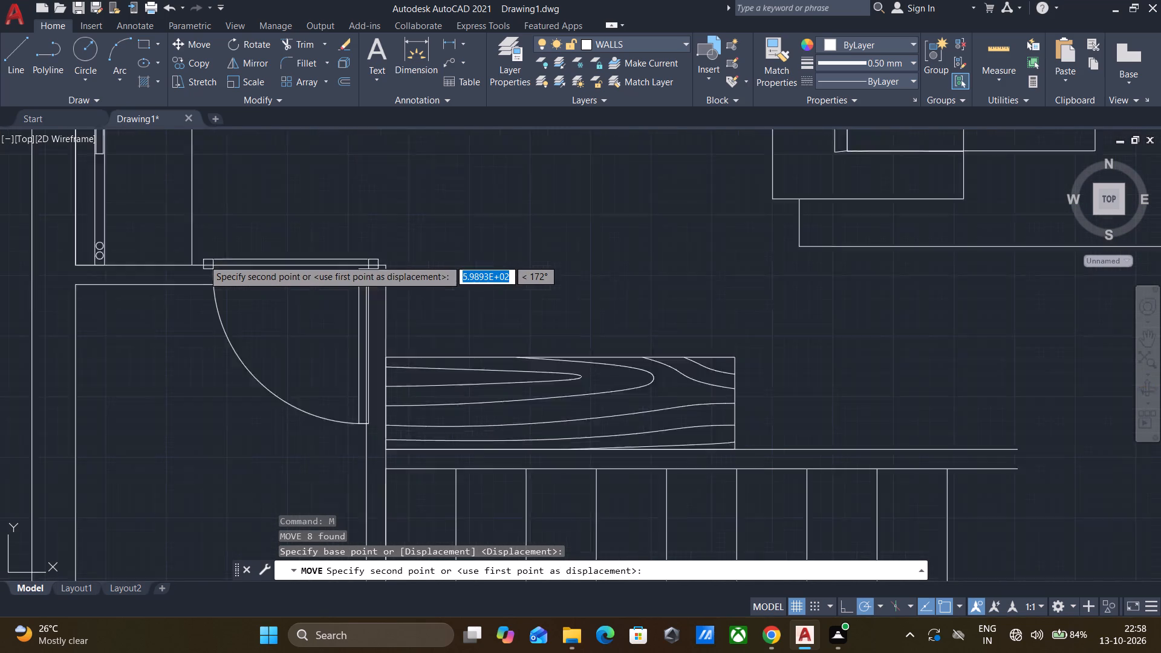
left_click(188, 270)
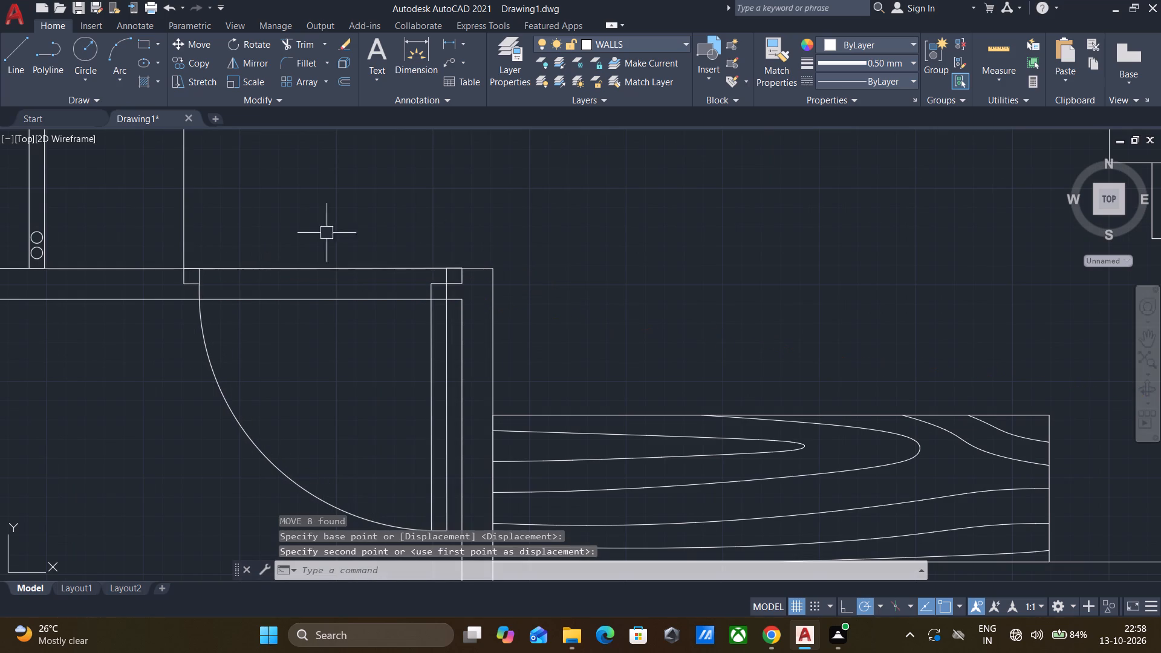
key("Escape")
Trim the pantry's upper wall lines and the threshold line between the door jambs to open the doorway.
scroll(475, 219, "down", 2)
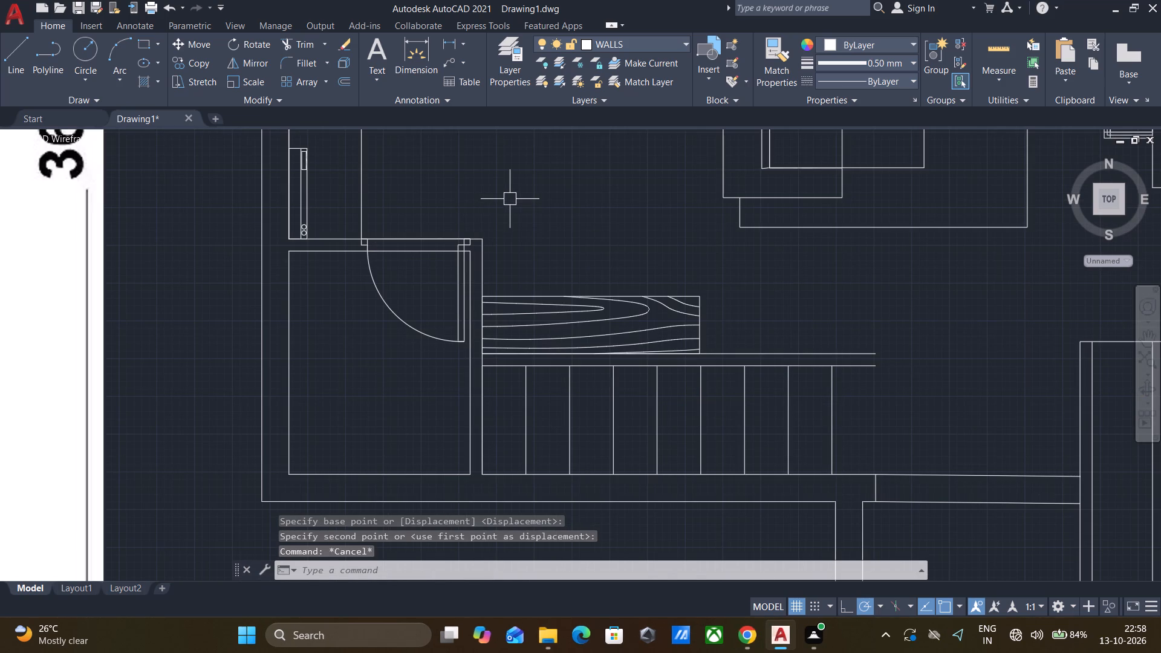
type("TR")
key("Return")
key("Return")
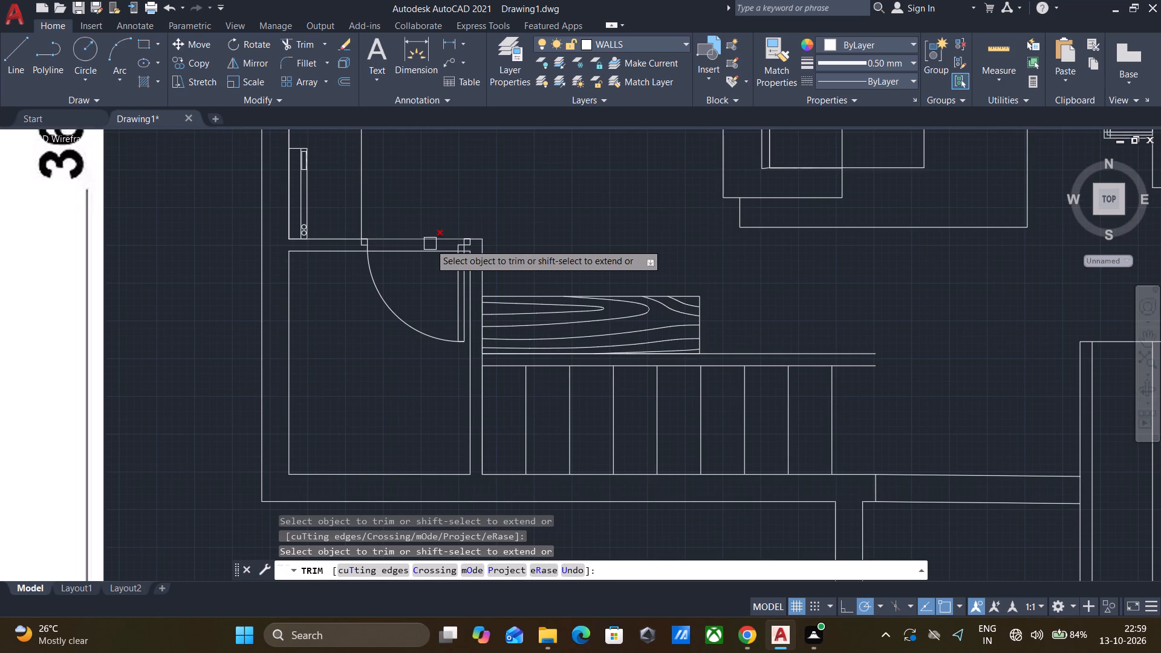
left_click(430, 244)
left_click(430, 238)
left_click(428, 249)
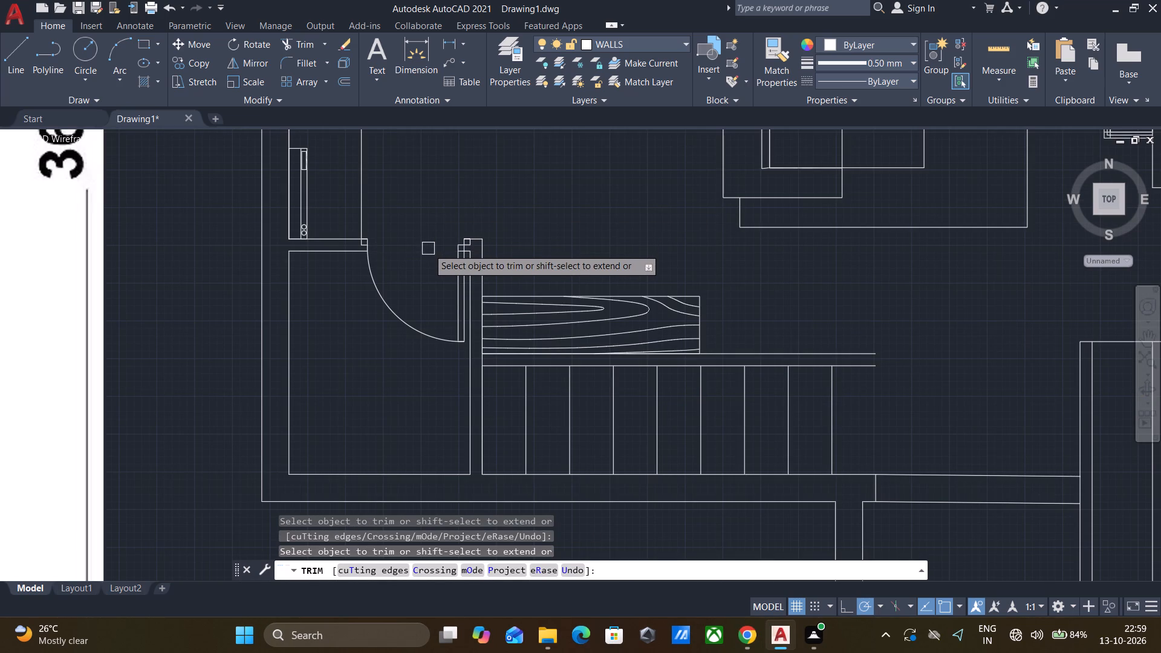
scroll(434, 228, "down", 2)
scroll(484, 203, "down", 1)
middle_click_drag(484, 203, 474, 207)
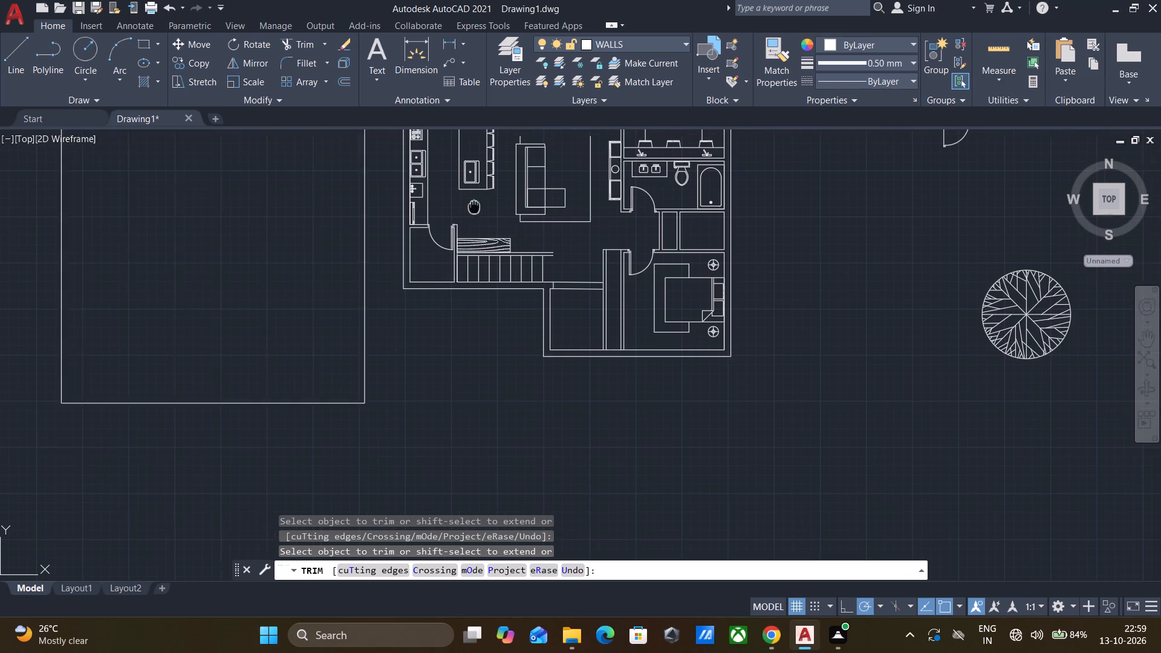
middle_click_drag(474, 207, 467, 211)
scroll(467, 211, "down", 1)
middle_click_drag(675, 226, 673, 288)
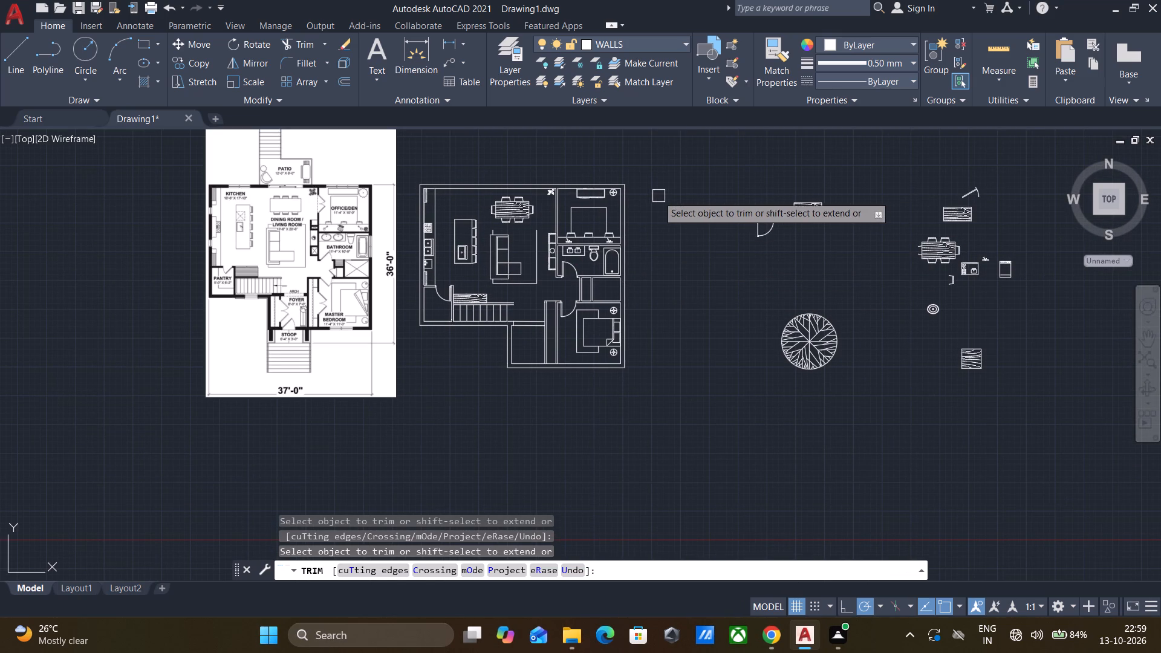
Draw a 4' horizontal line in the empty space above and left of the spare door symbol.
scroll(671, 195, "up", 1)
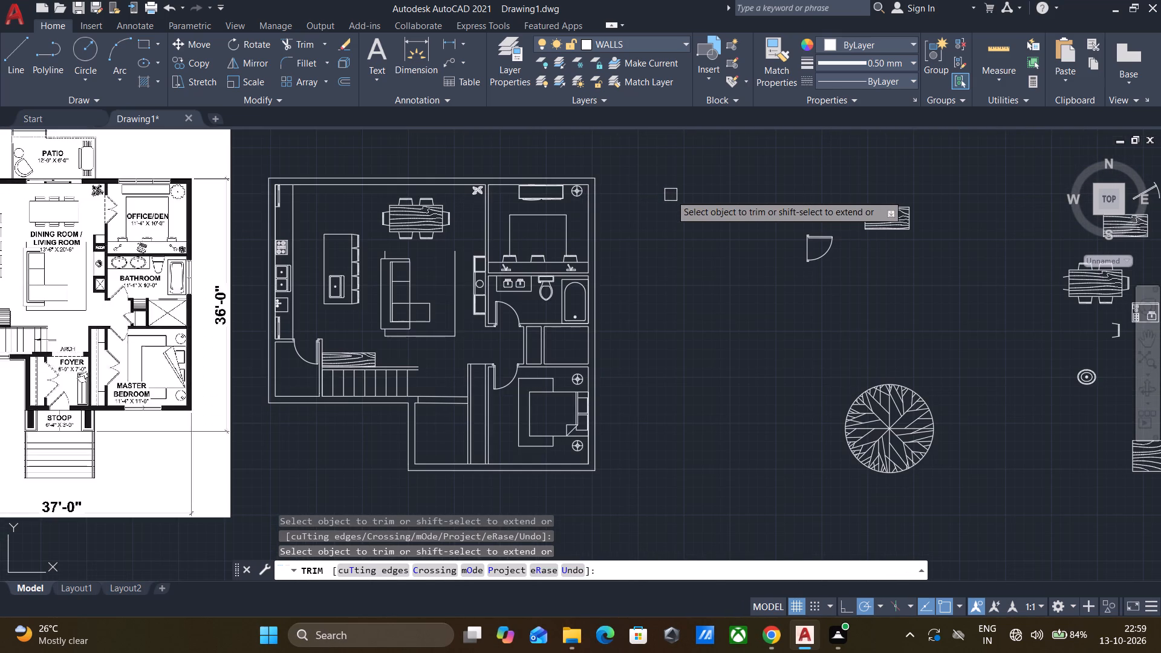
middle_click_drag(671, 195, 643, 204)
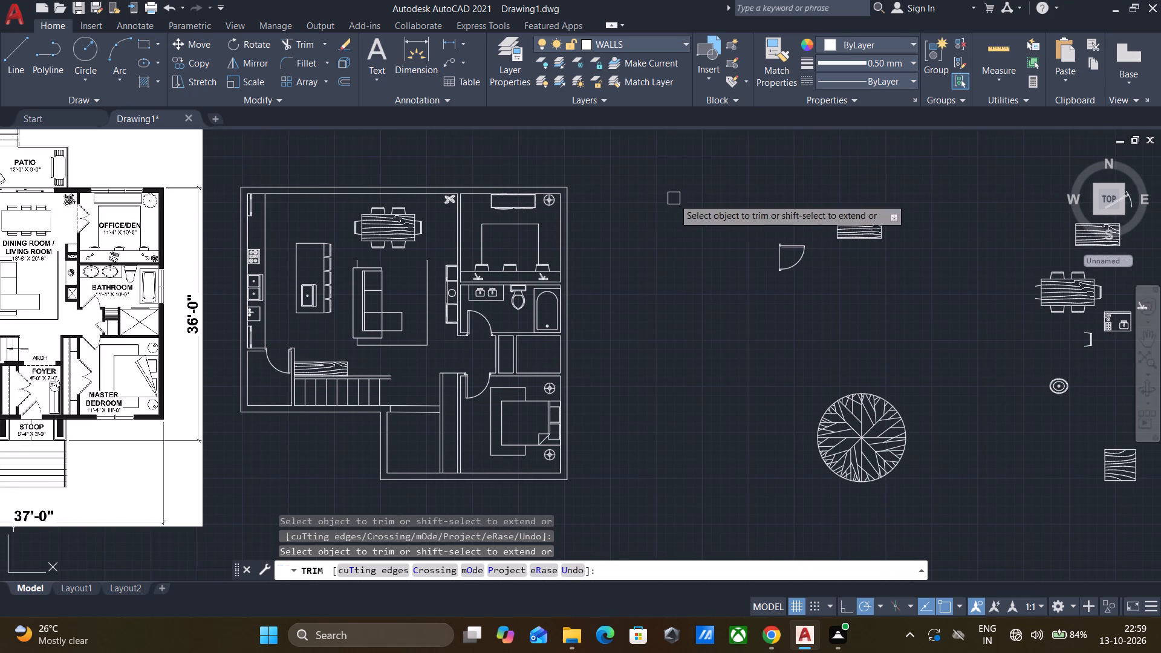
middle_click_drag(686, 195, 665, 201)
middle_click_drag(663, 192, 629, 293)
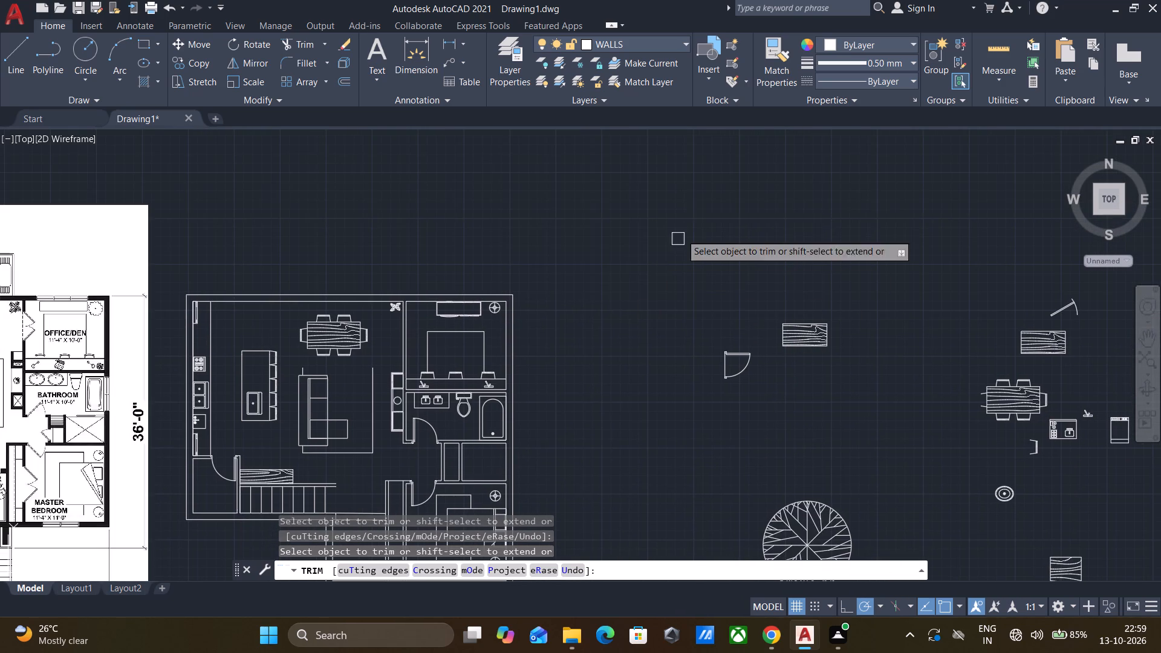
key("Escape")
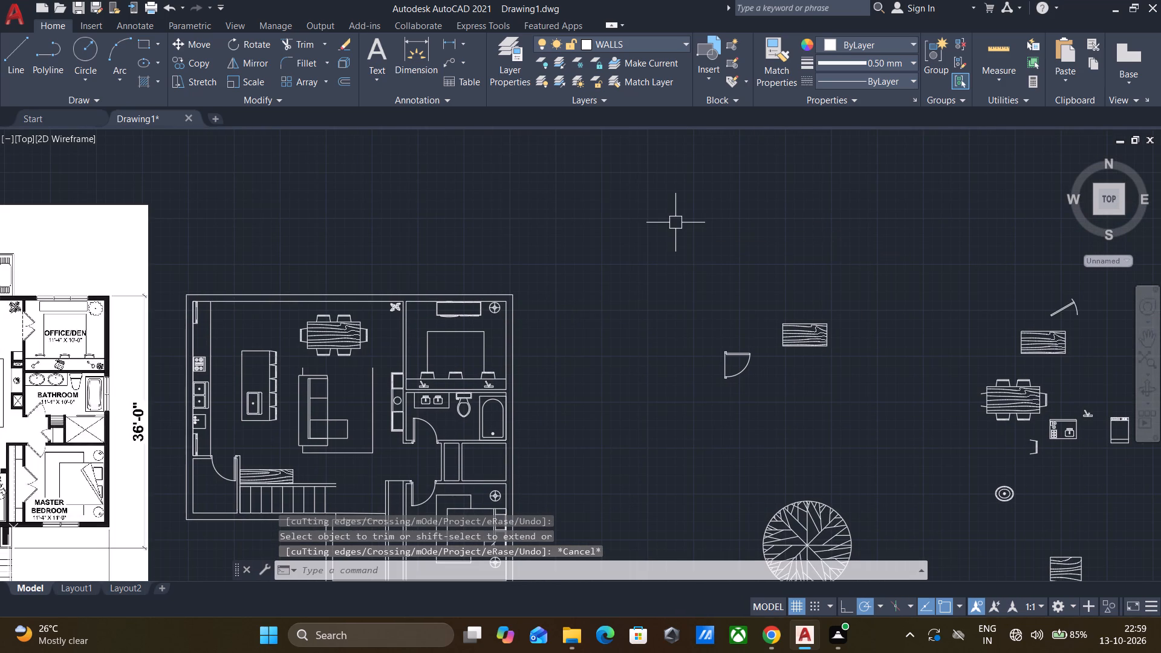
key("l")
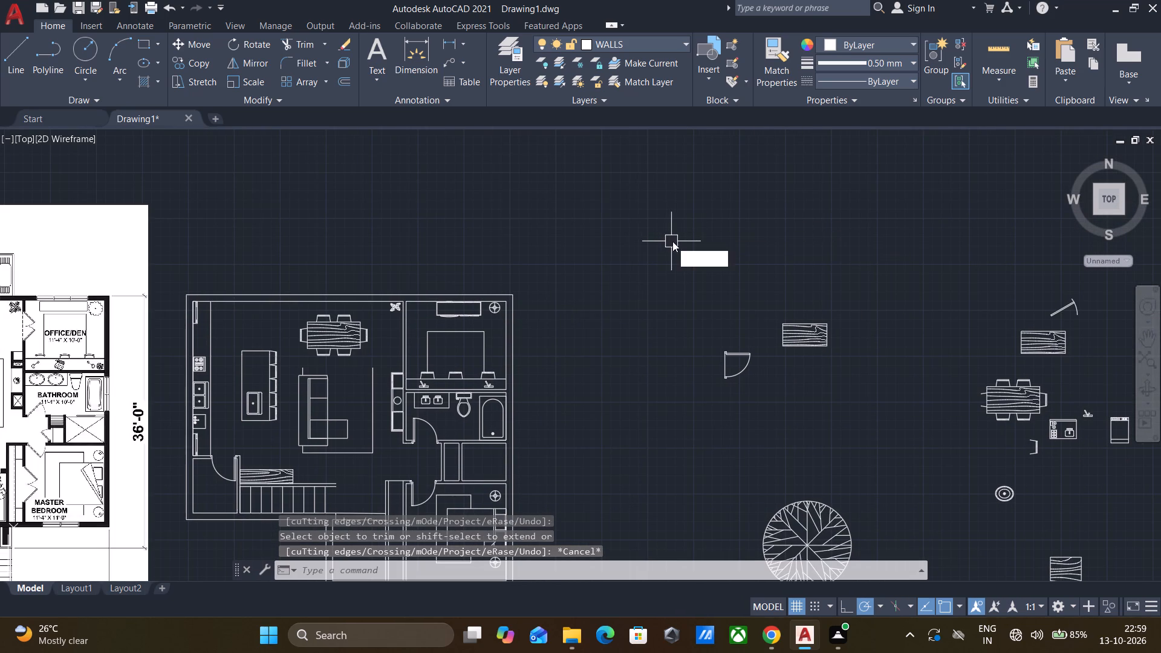
key("Return")
left_click_drag(639, 258, 667, 261)
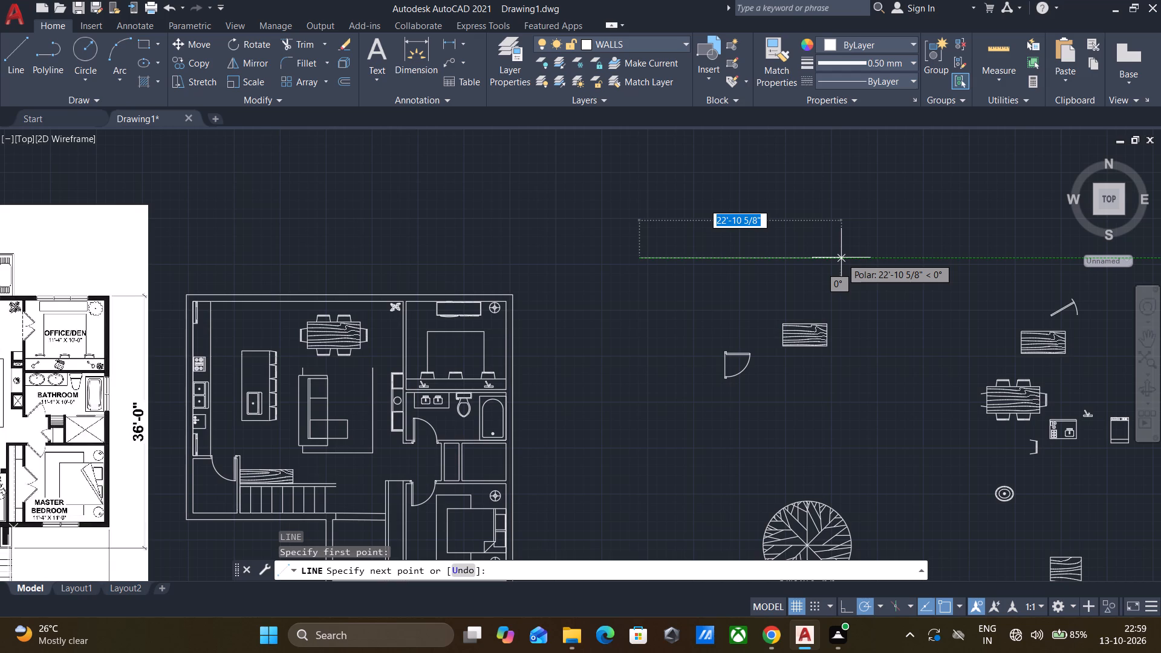
key("4")
key("apostrophe")
key("Return")
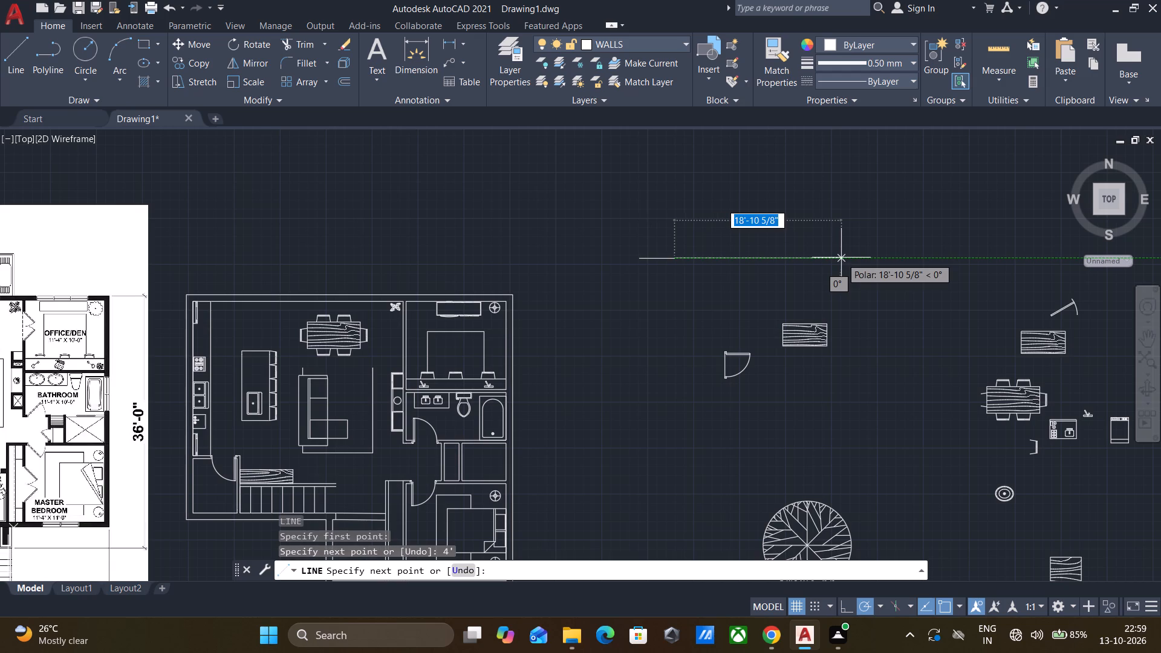
Draw a 2" square jamb above the right end of the 4' line.
scroll(666, 282, "up", 4)
middle_click_drag(689, 242, 738, 378)
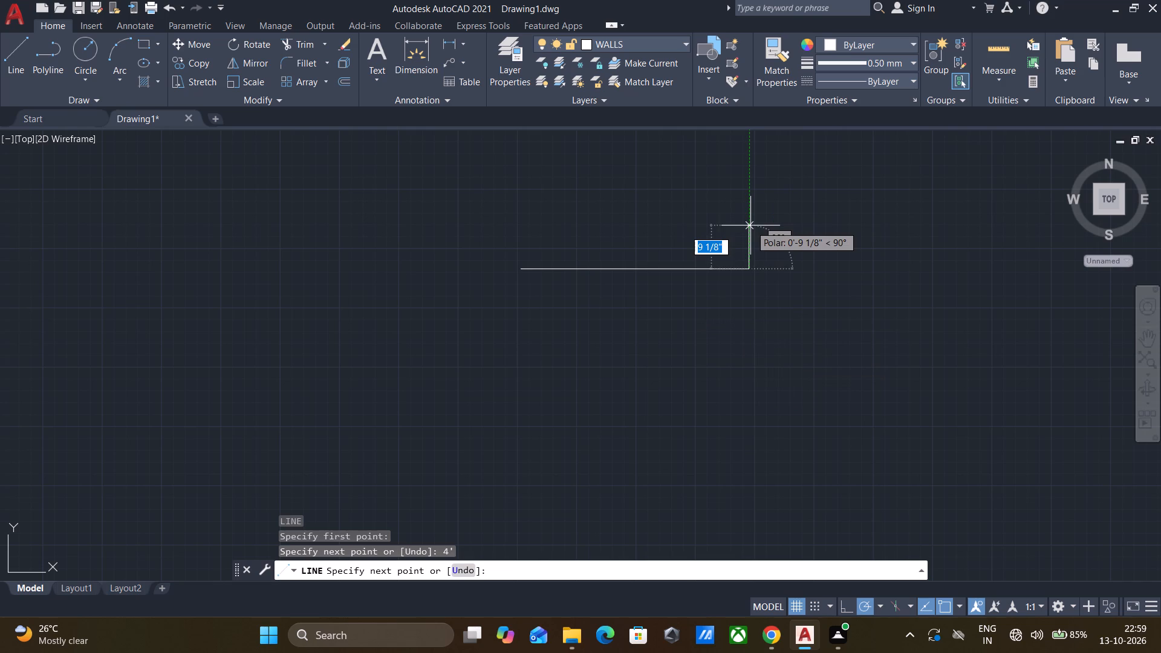
key("2")
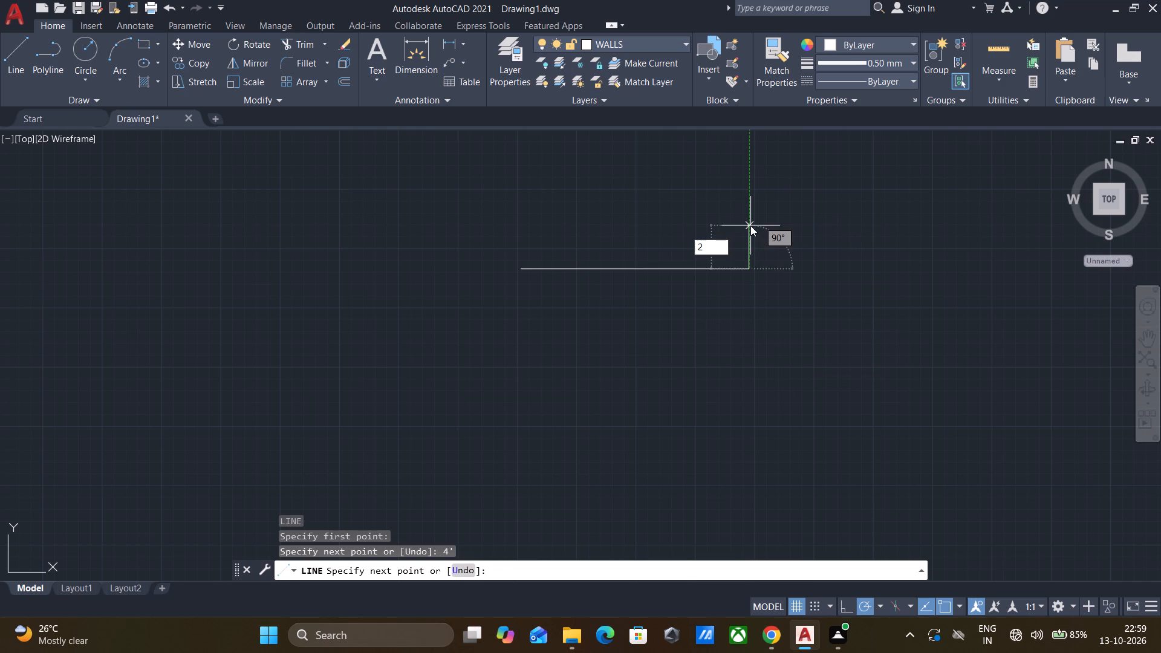
key("shift+quotedbl")
key("Return")
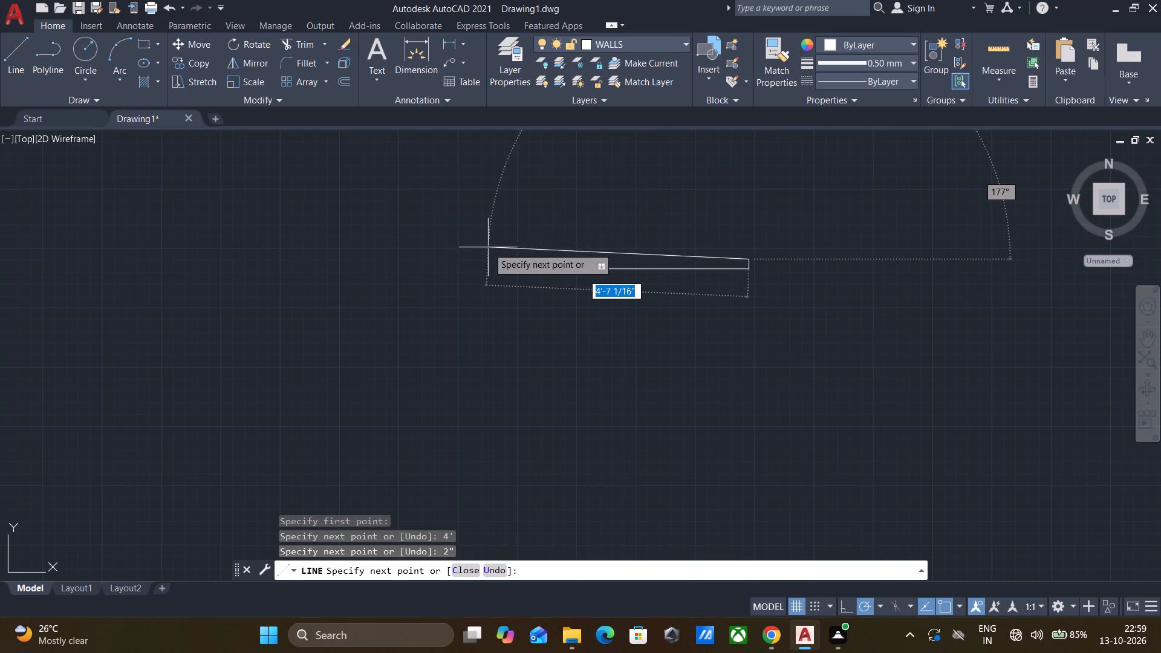
type("2\"")
key("Return")
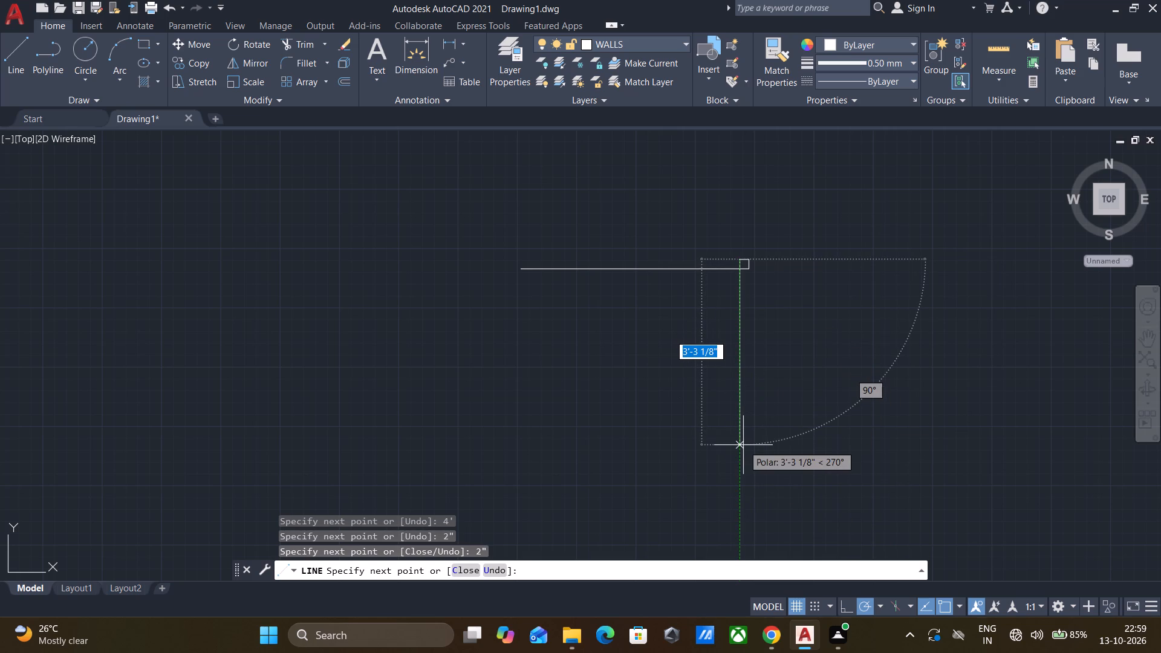
type("2\"")
key("Return")
key("space")
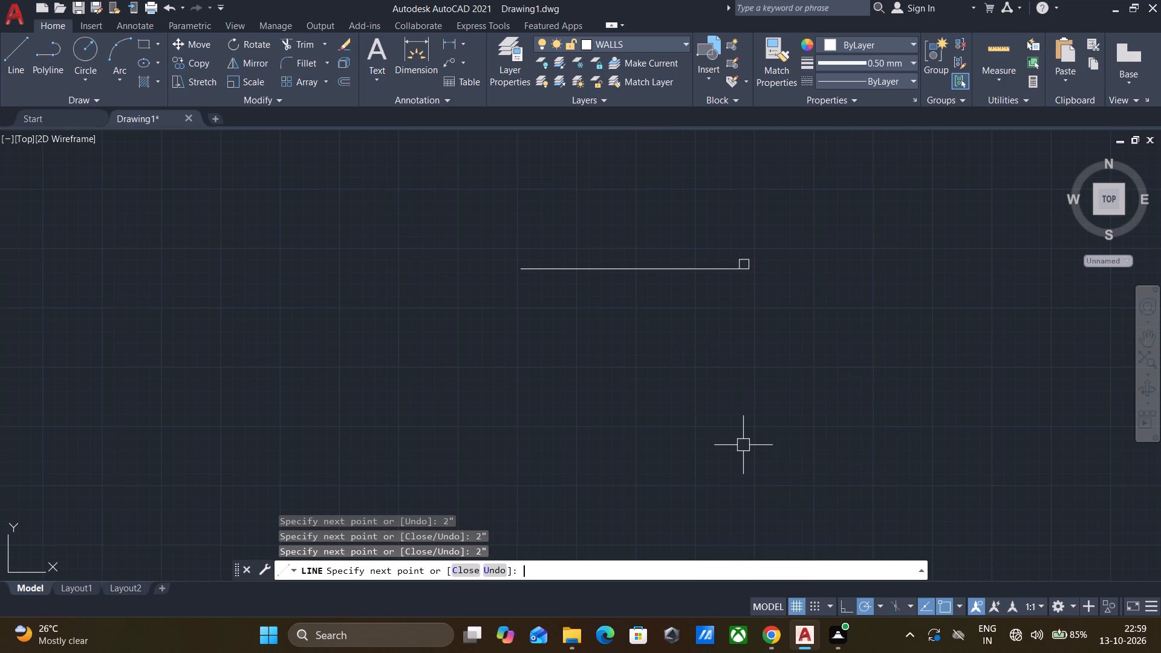
Draw a matching 2" square jamb above the left end of the 4' line.
key("l")
key("Return")
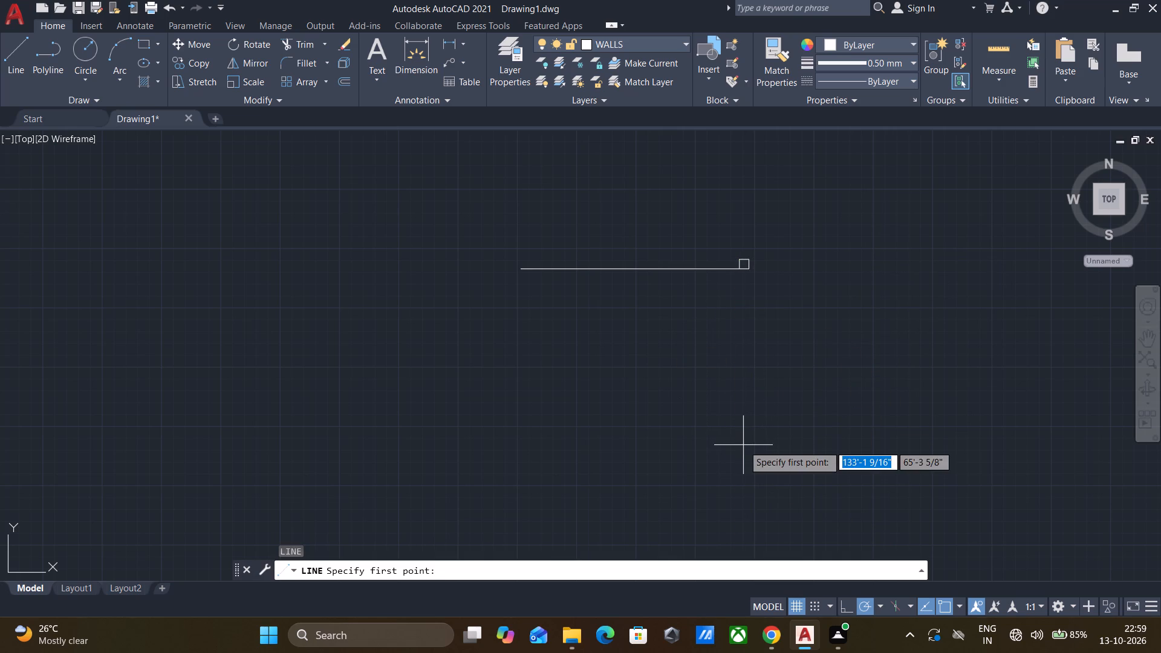
left_click(523, 264)
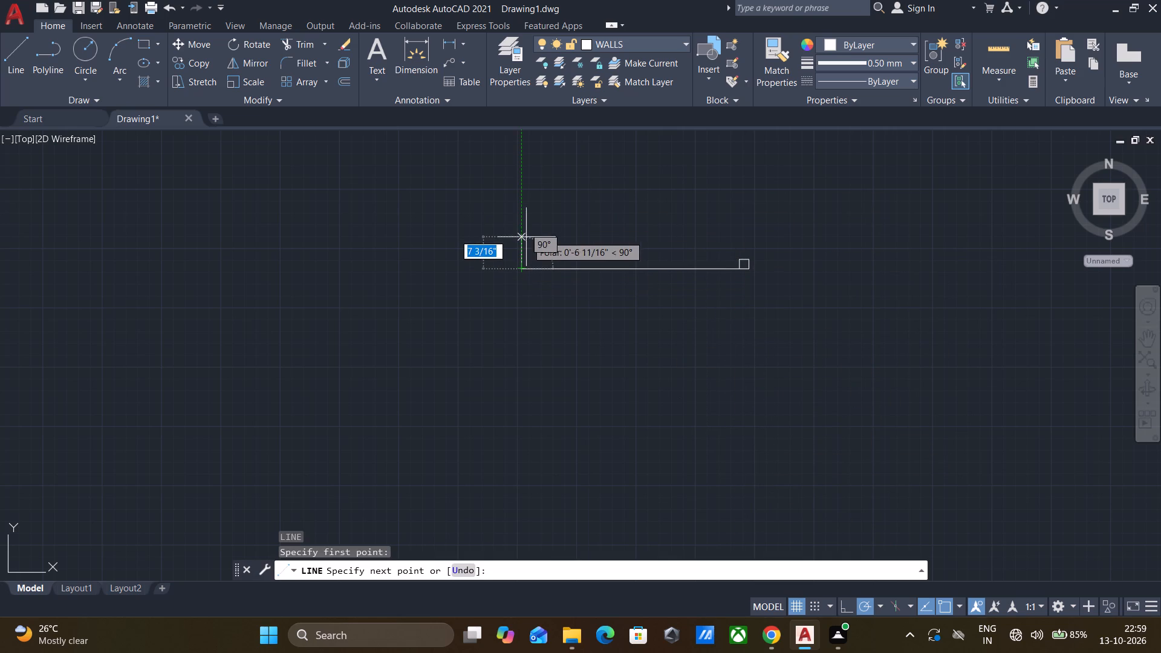
type("2\"")
key("Return")
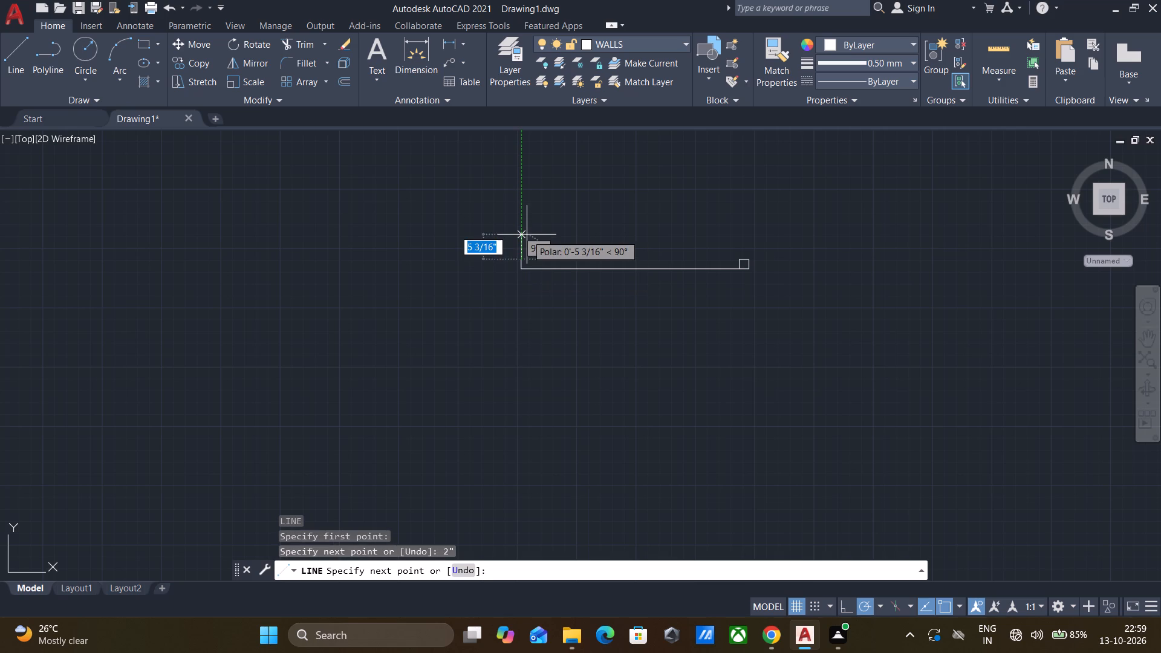
type("2\"")
key("Return")
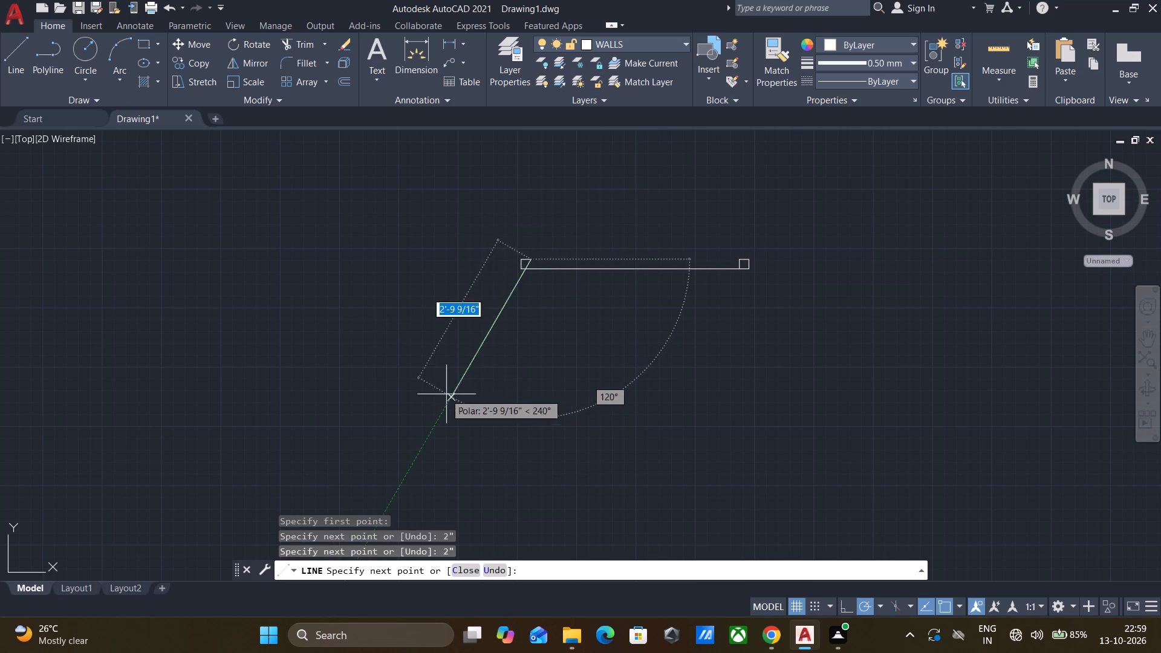
type("2\"")
key("Return")
key("space")
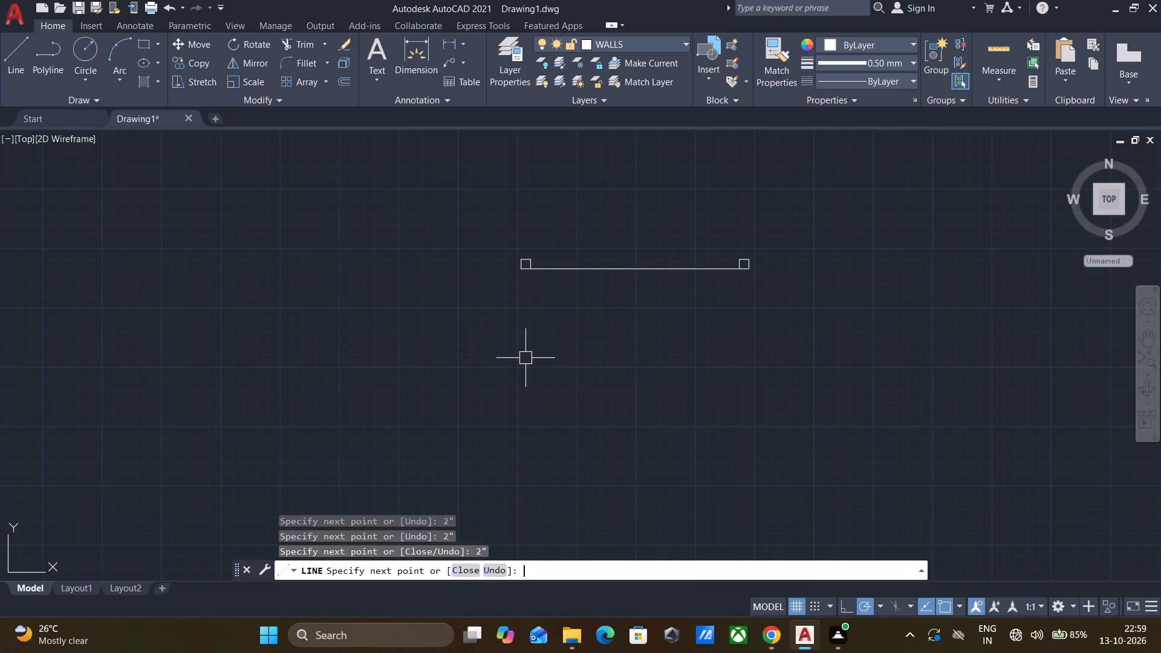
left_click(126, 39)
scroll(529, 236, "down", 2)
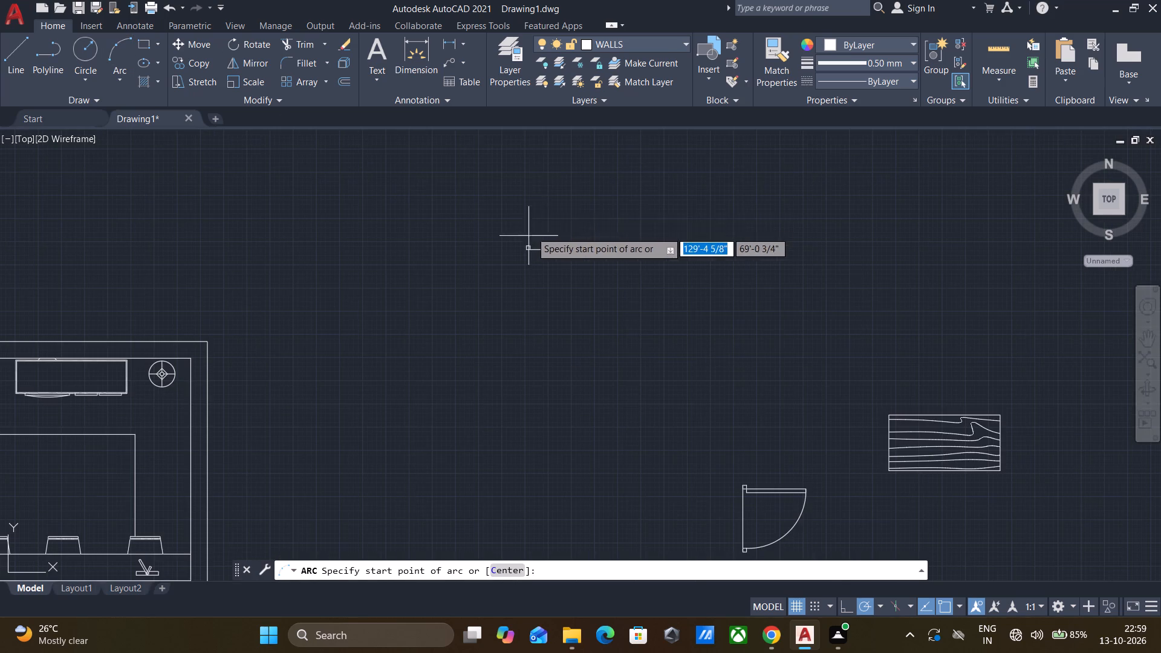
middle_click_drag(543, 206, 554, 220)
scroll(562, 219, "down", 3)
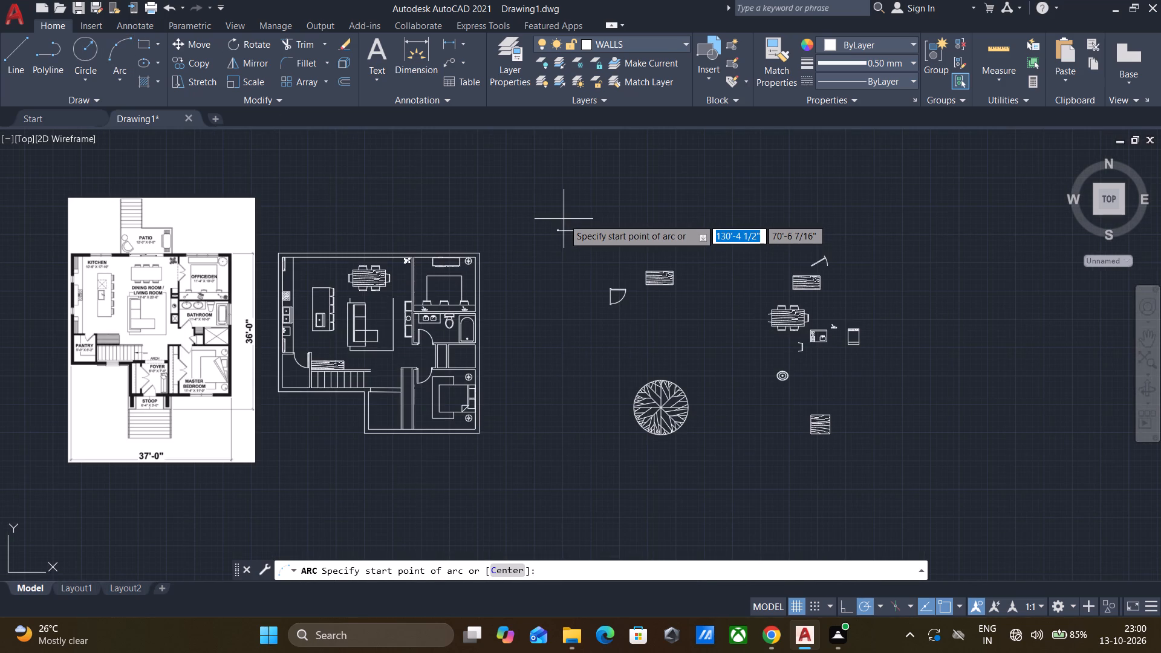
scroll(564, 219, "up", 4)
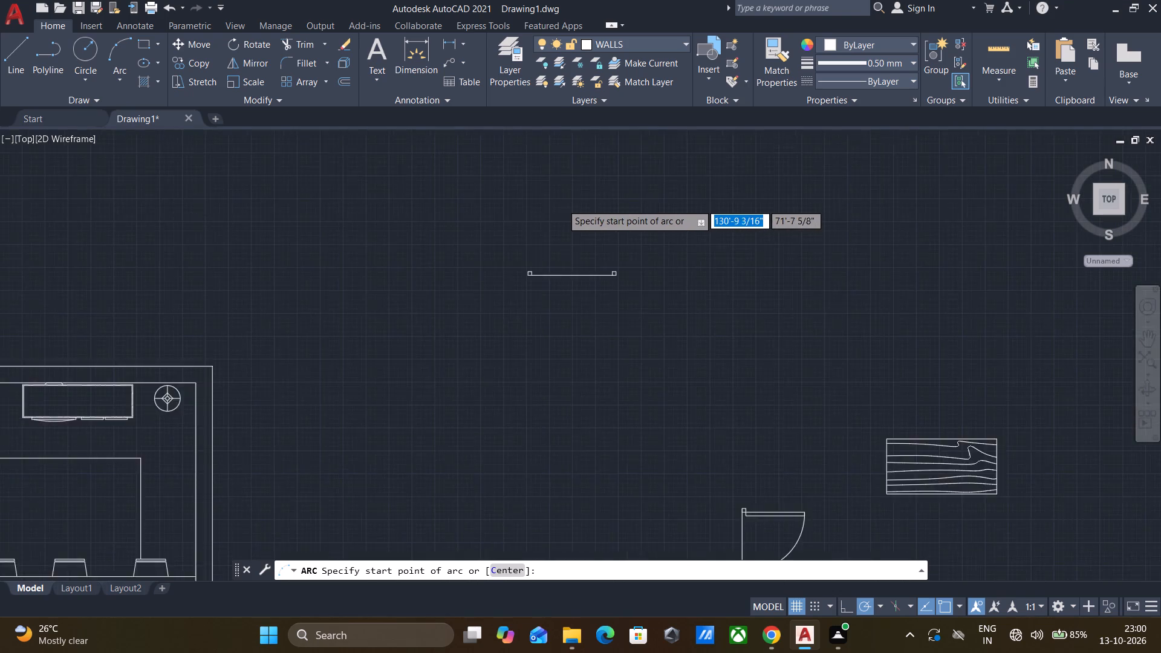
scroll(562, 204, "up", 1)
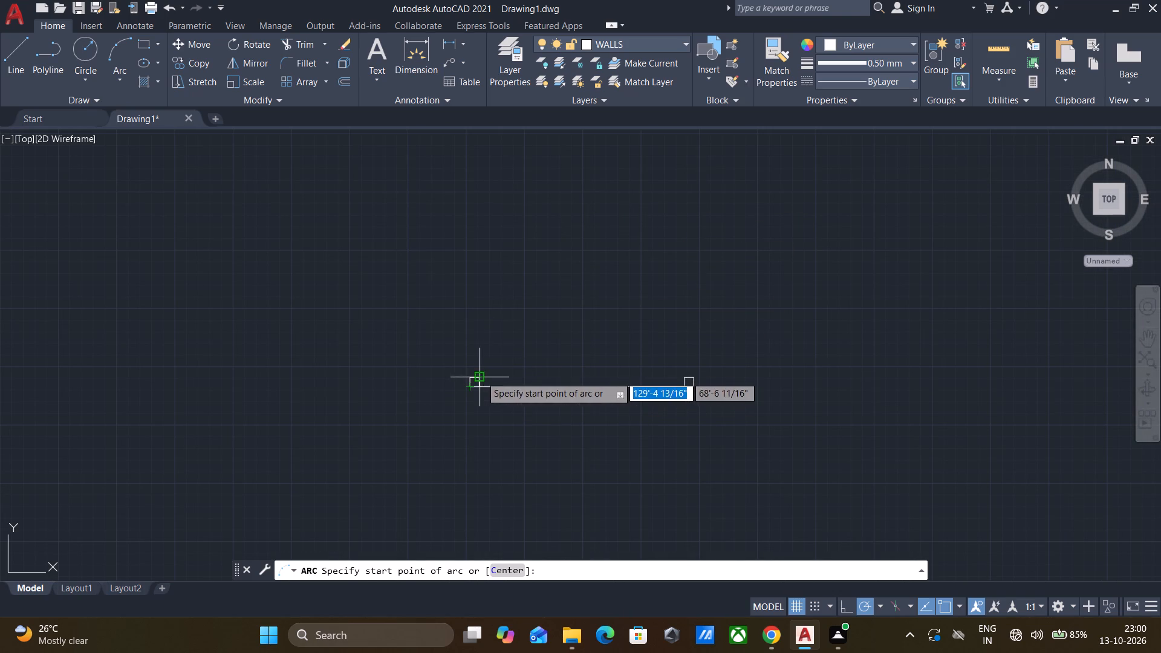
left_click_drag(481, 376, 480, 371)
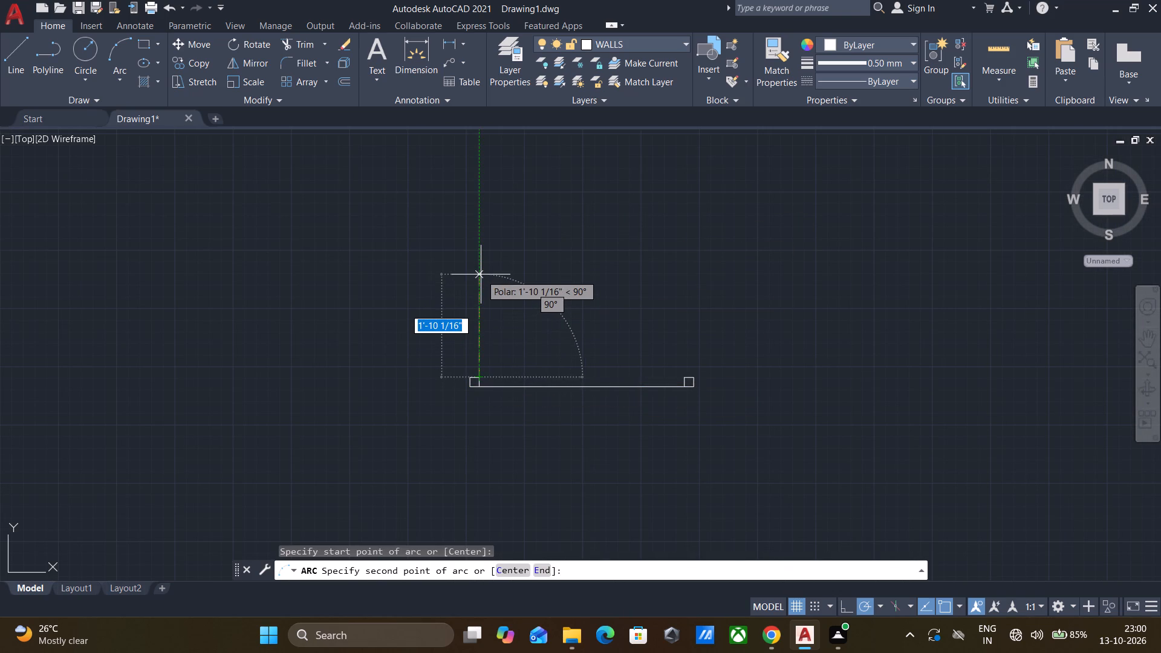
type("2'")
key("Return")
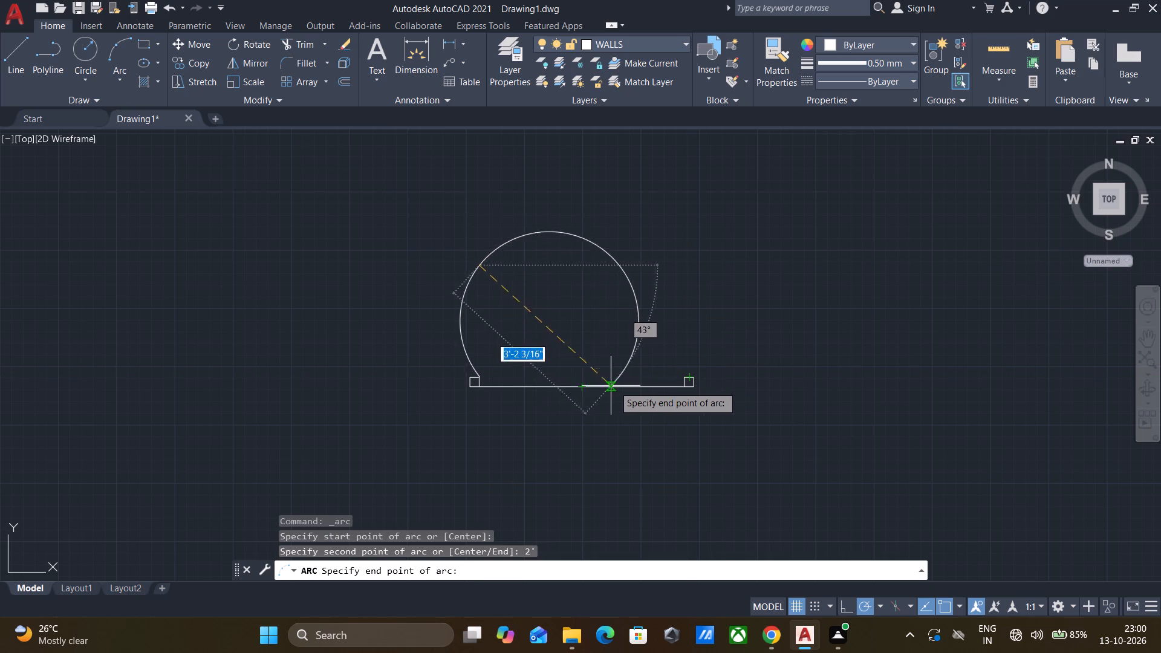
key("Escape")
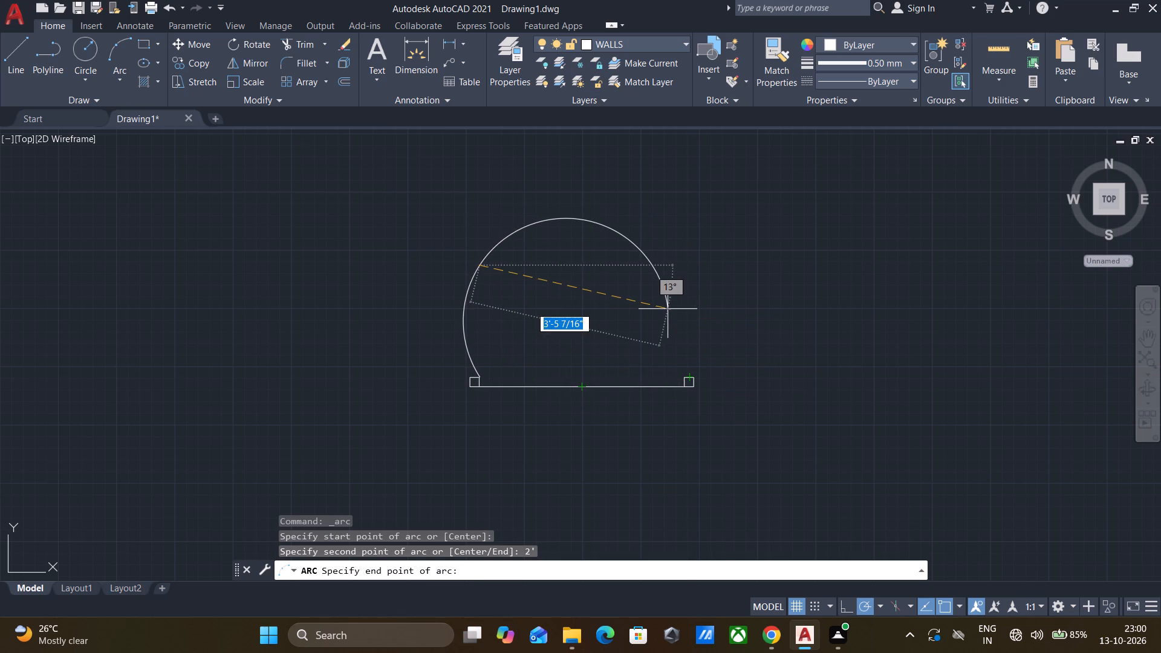
Draw a 2' tall, 2" wide door leaf upward from the left jamb's inner top corner.
key("l")
key("Return")
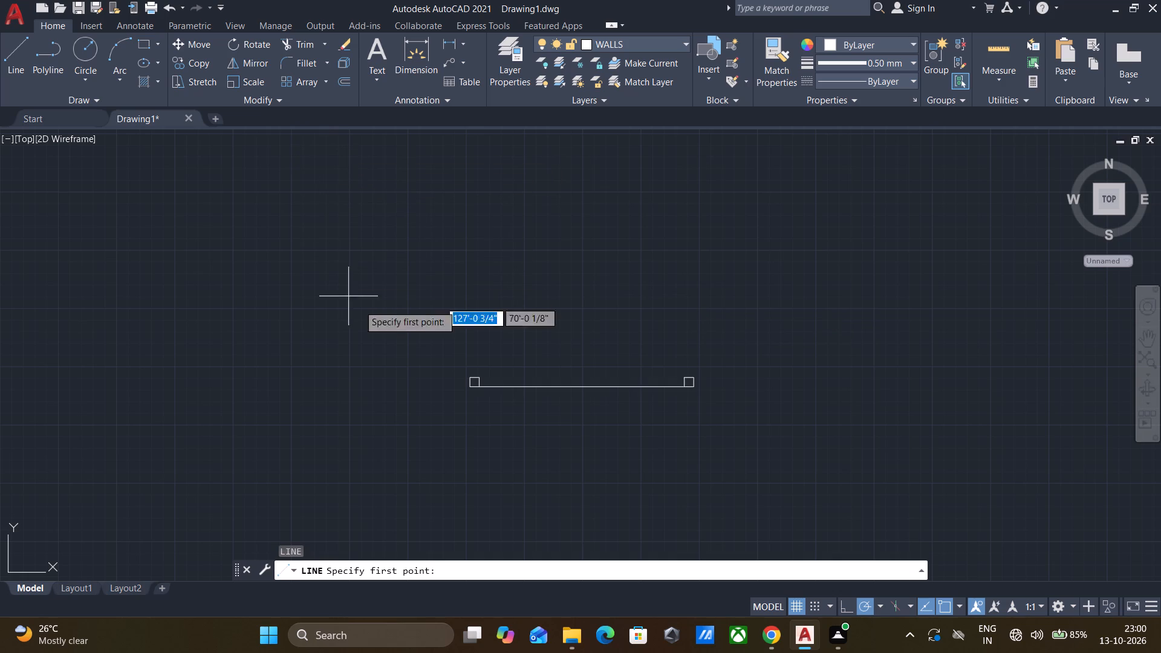
left_click(482, 374)
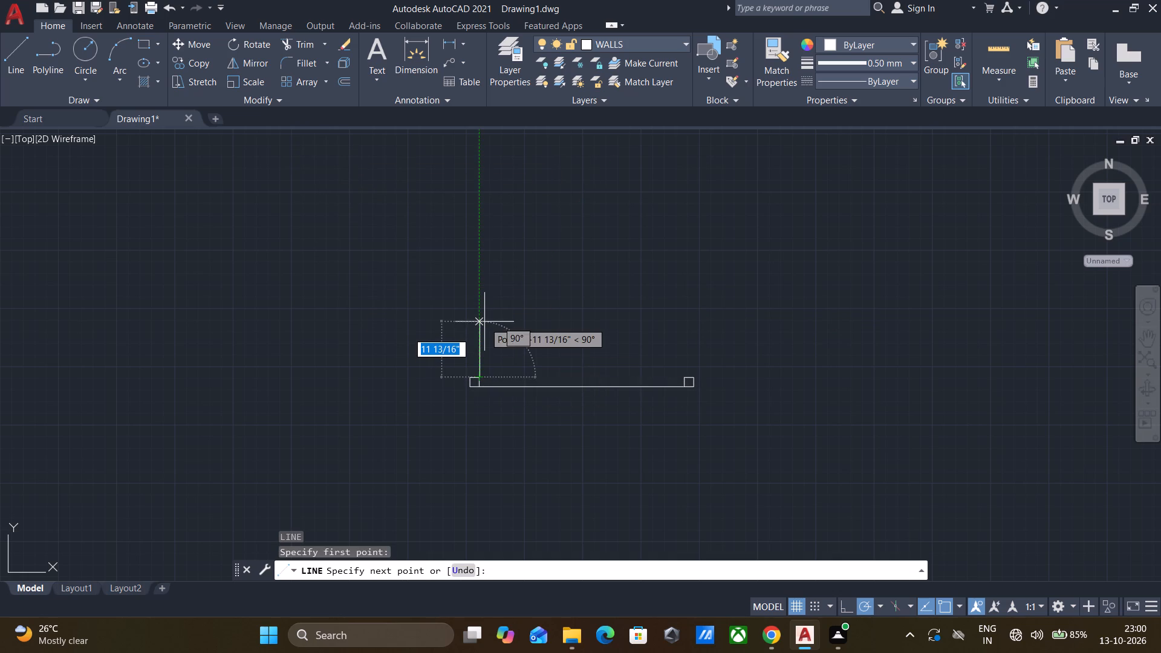
type("2'")
key("Return")
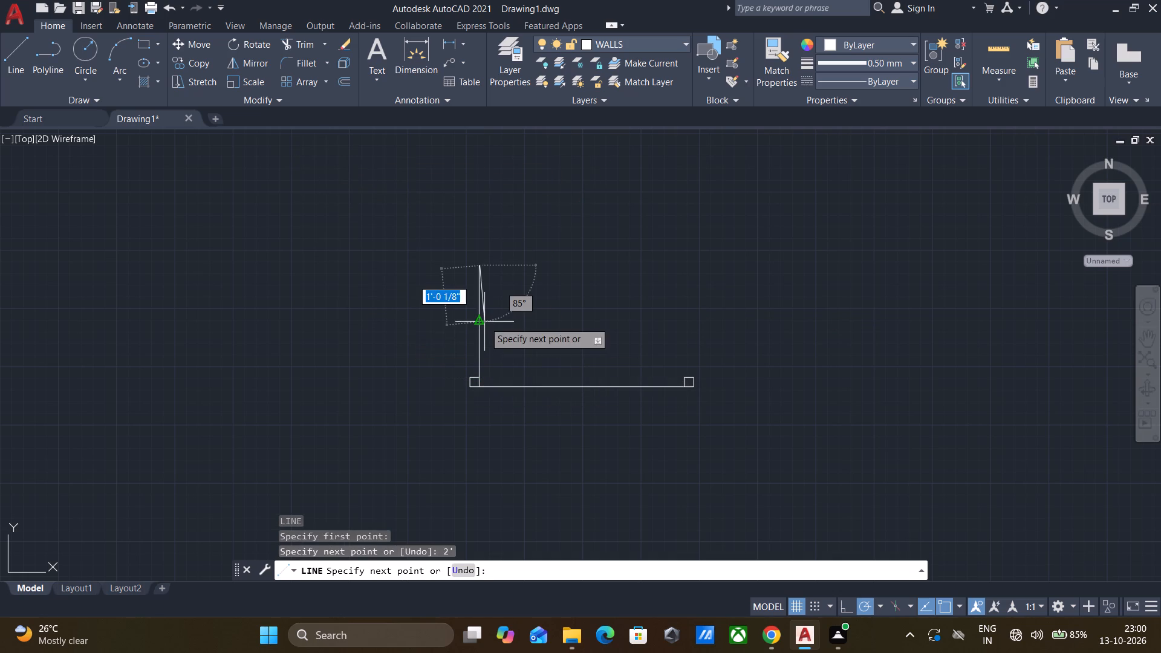
type("2\"")
key("Return")
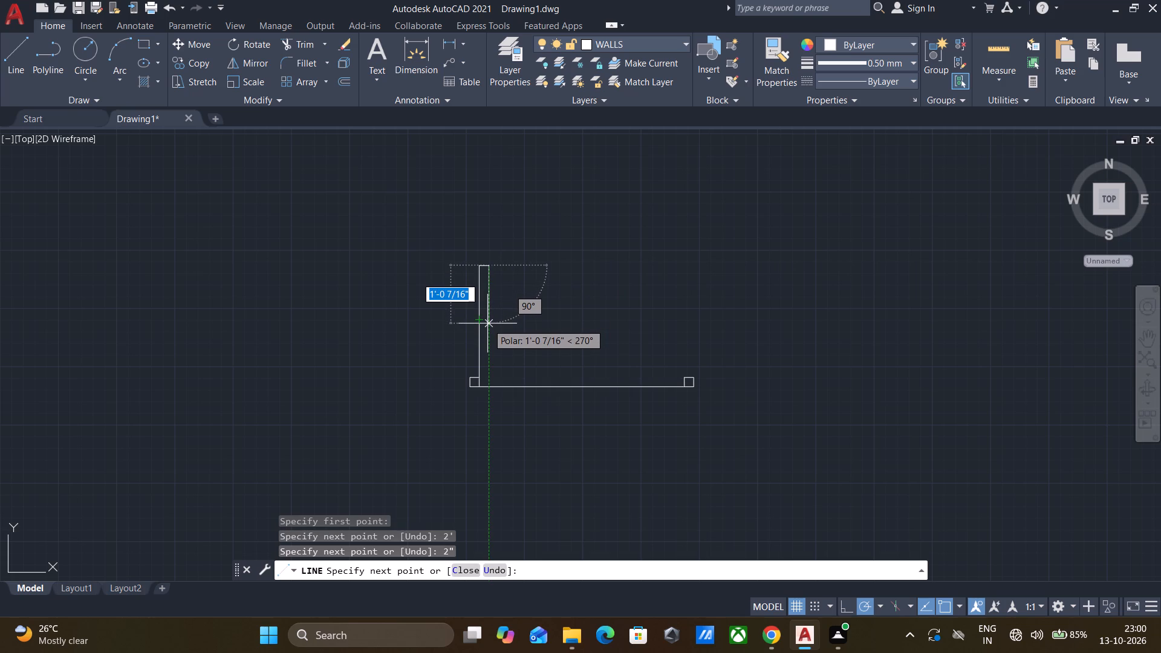
type("2'")
key("Return")
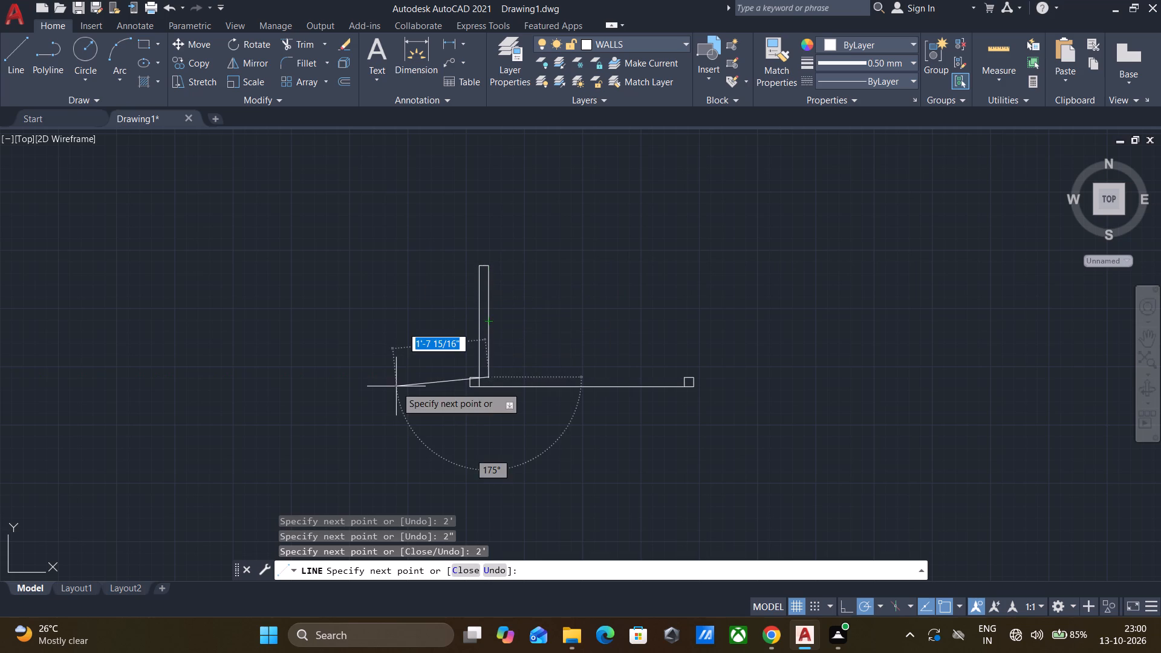
type("2\"")
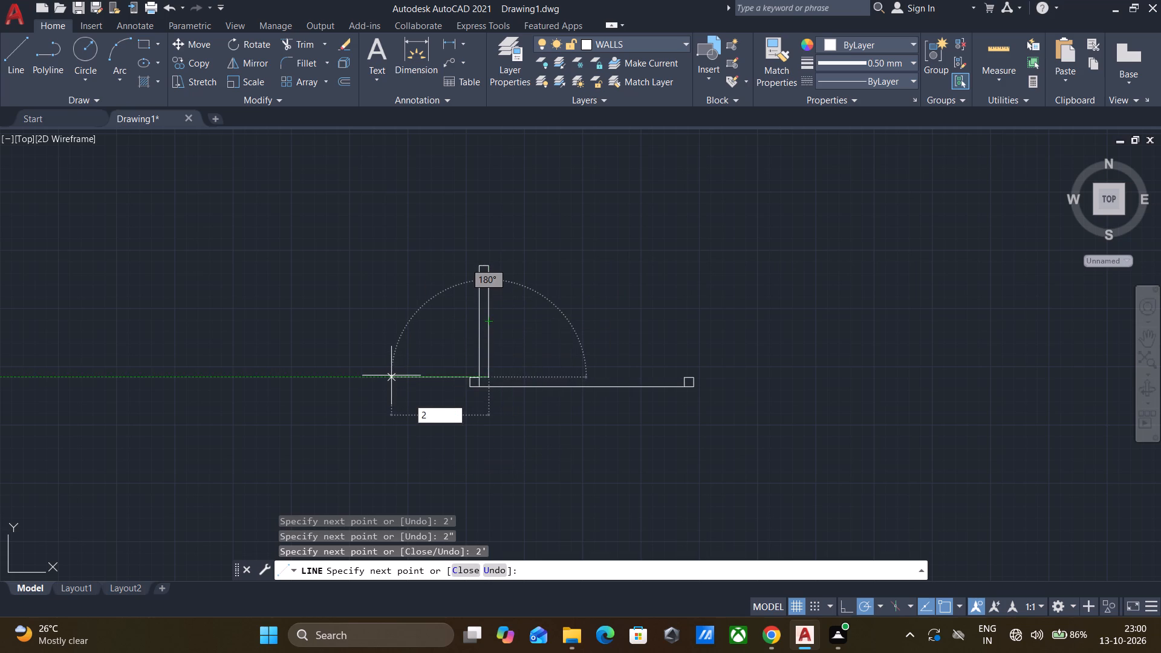
key("Return")
key("space")
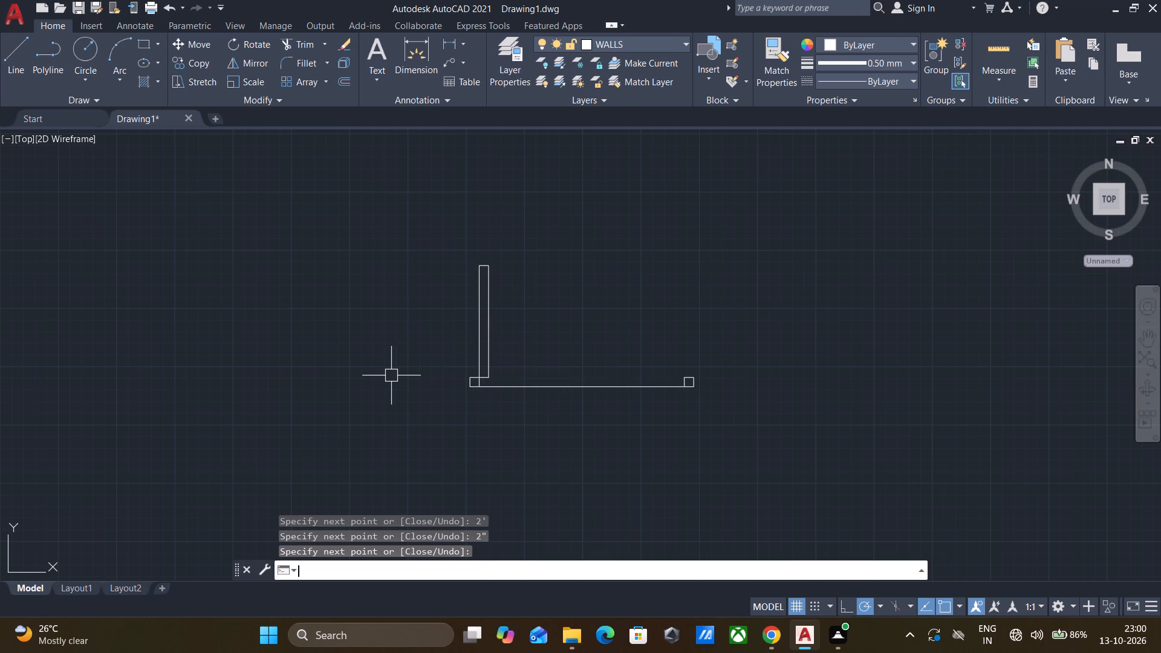
Draw a 2' tall, 2" wide door leaf upward from the right jamb's inner top corner.
key("l")
key("Return")
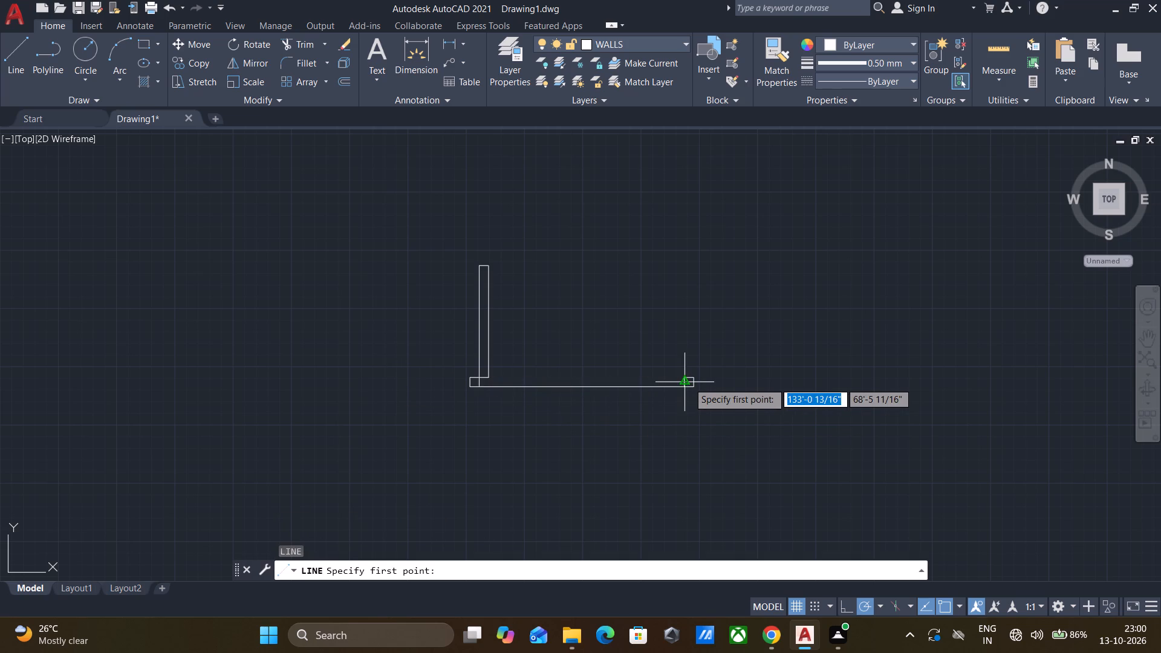
scroll(688, 375, "up", 2)
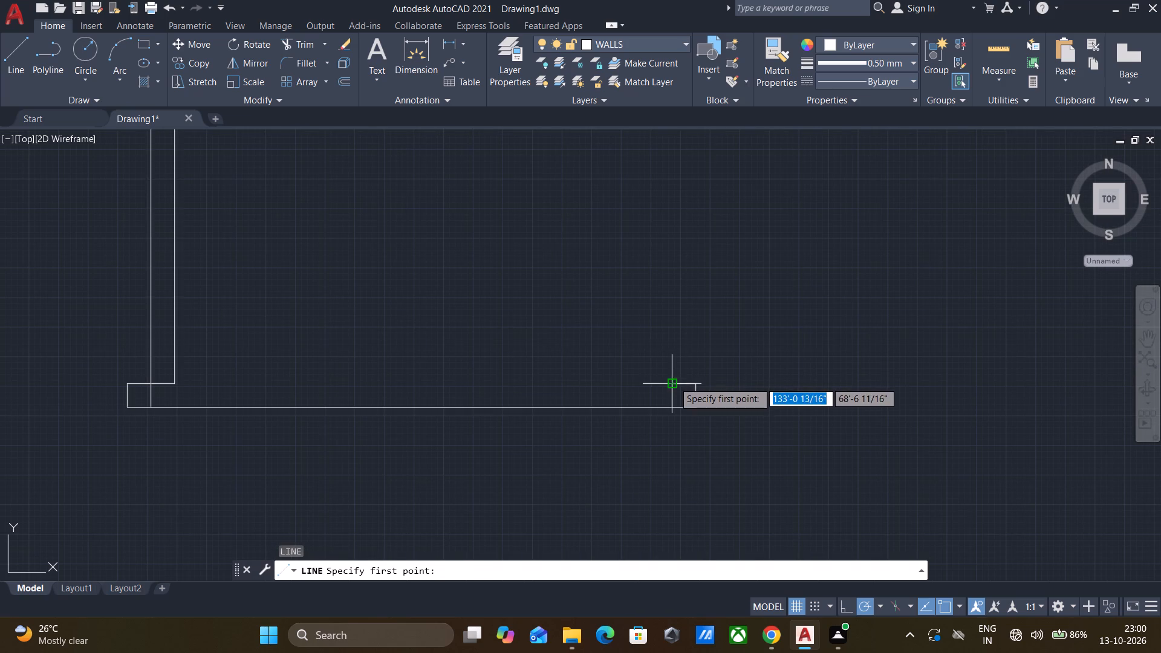
left_click(674, 382)
type("2\"")
key("Return")
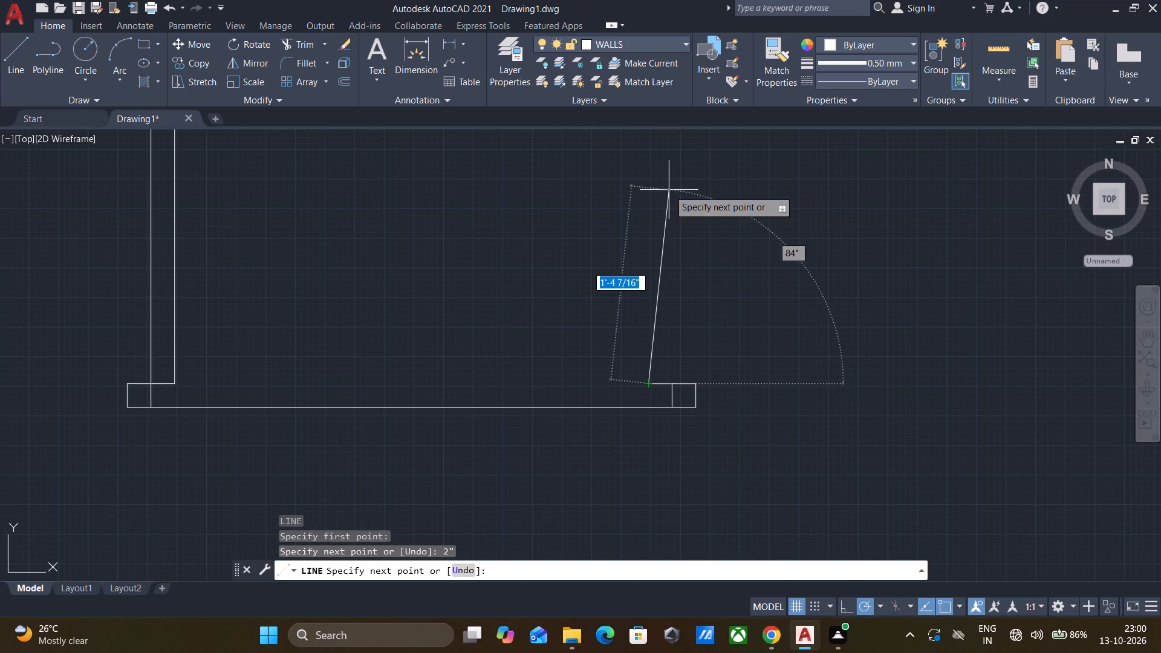
type("2'")
key("Return")
scroll(643, 148, "down", 3)
middle_click_drag(643, 148, 629, 181)
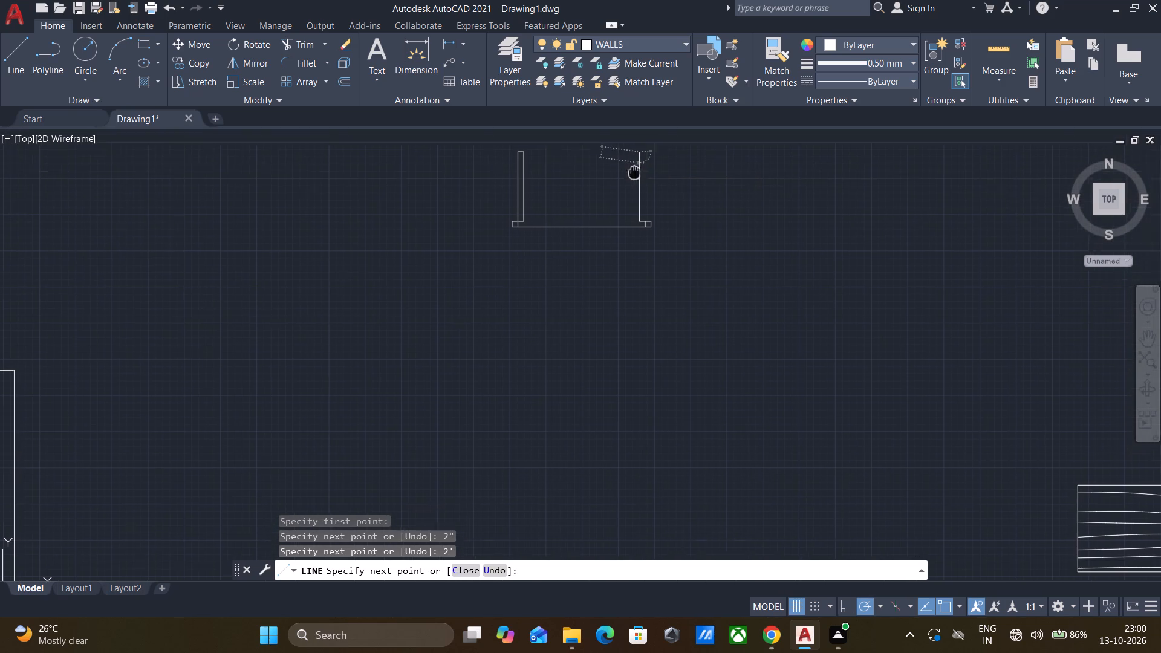
middle_click_drag(629, 181, 626, 184)
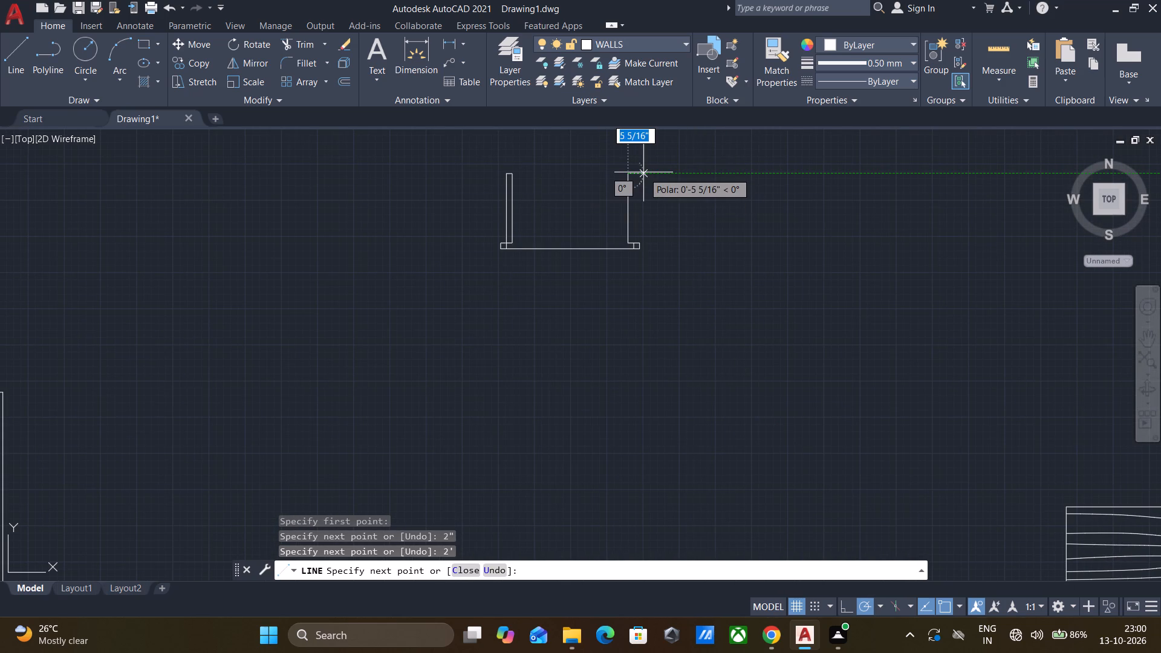
type("2\"")
key("Return")
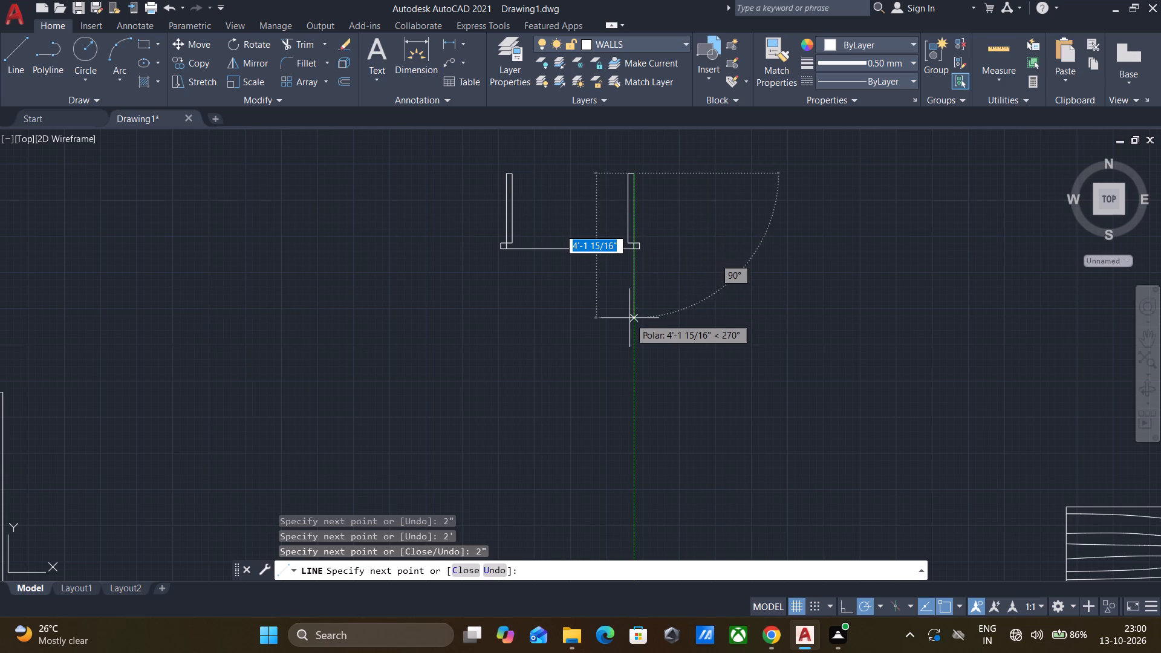
type("2'")
key("Return")
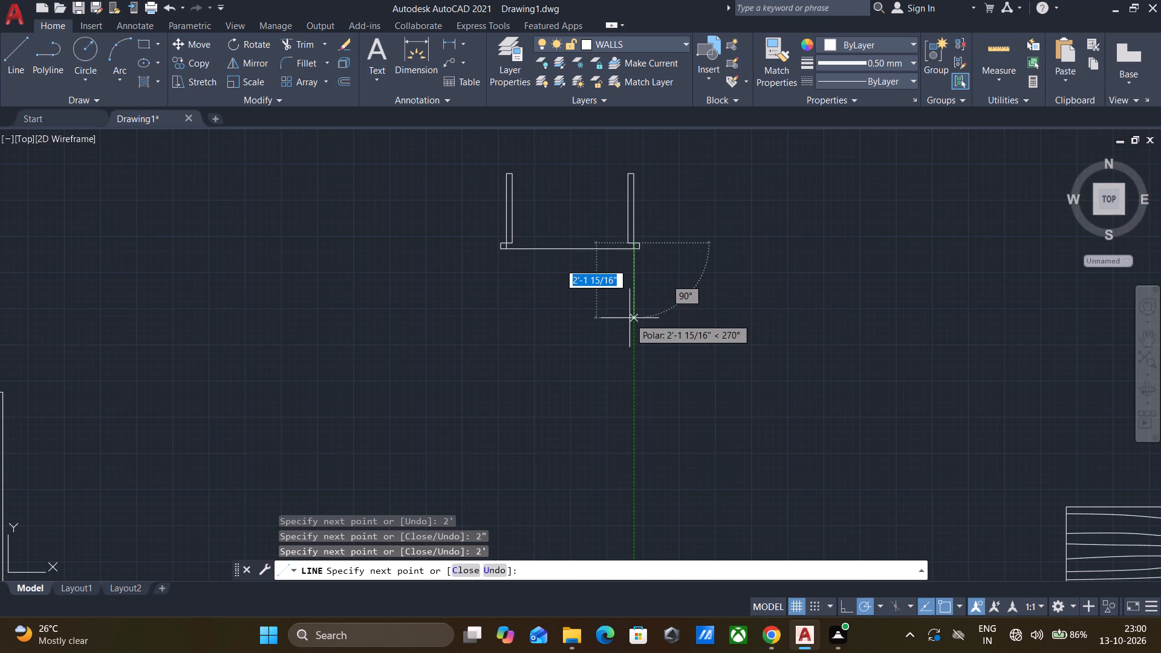
key("space")
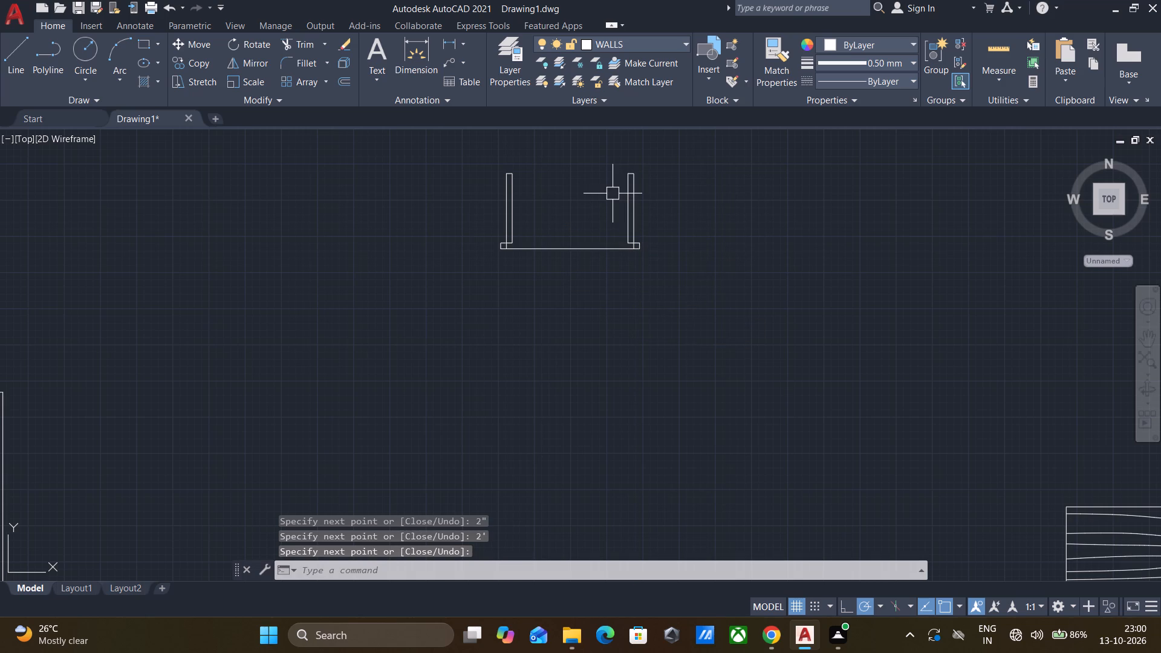
Draw a three-point swing arc across the top of the left door leaf, ending at the midpoint of the base line.
left_click(120, 47)
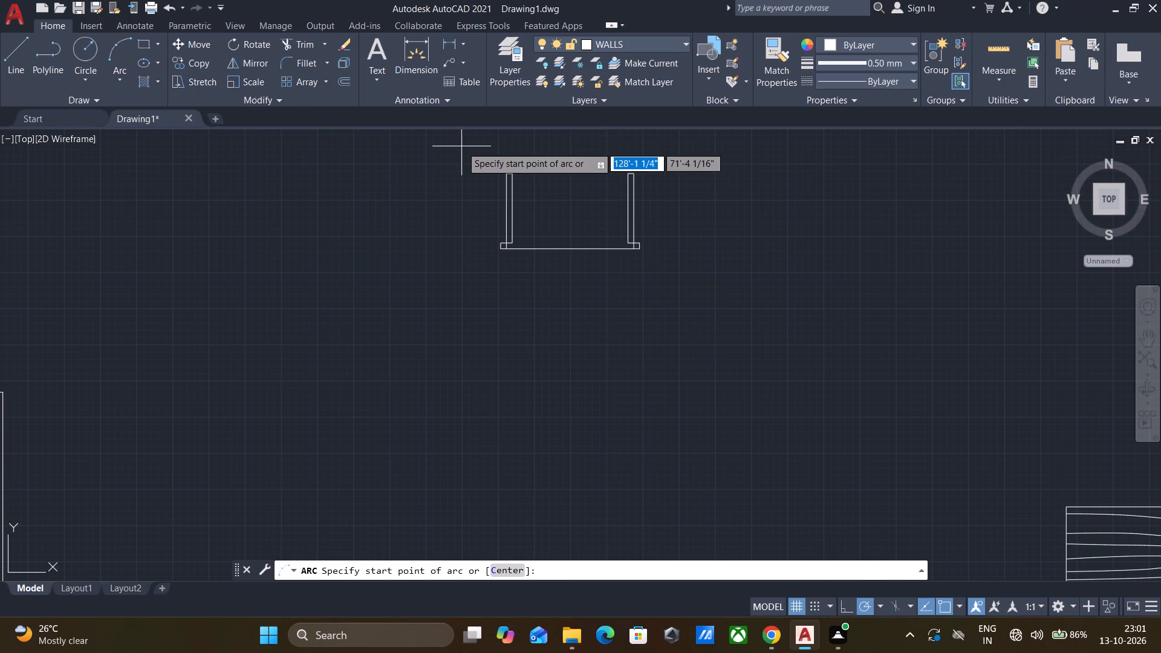
scroll(466, 146, "up", 2)
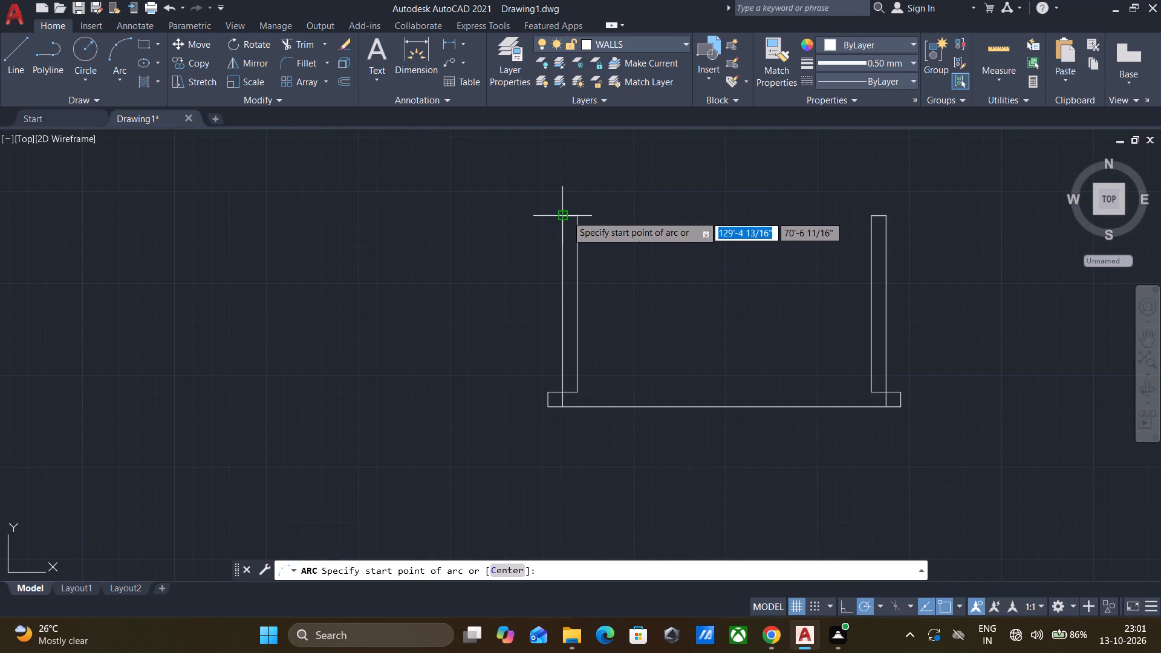
left_click(567, 215)
left_click(580, 213)
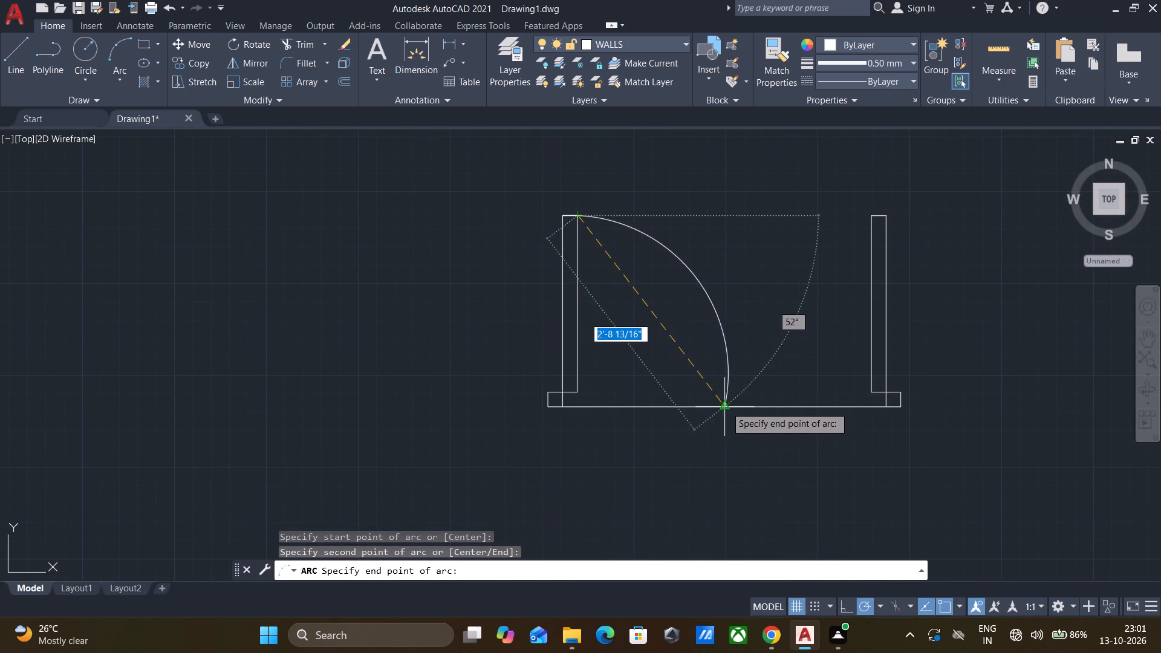
left_click(728, 407)
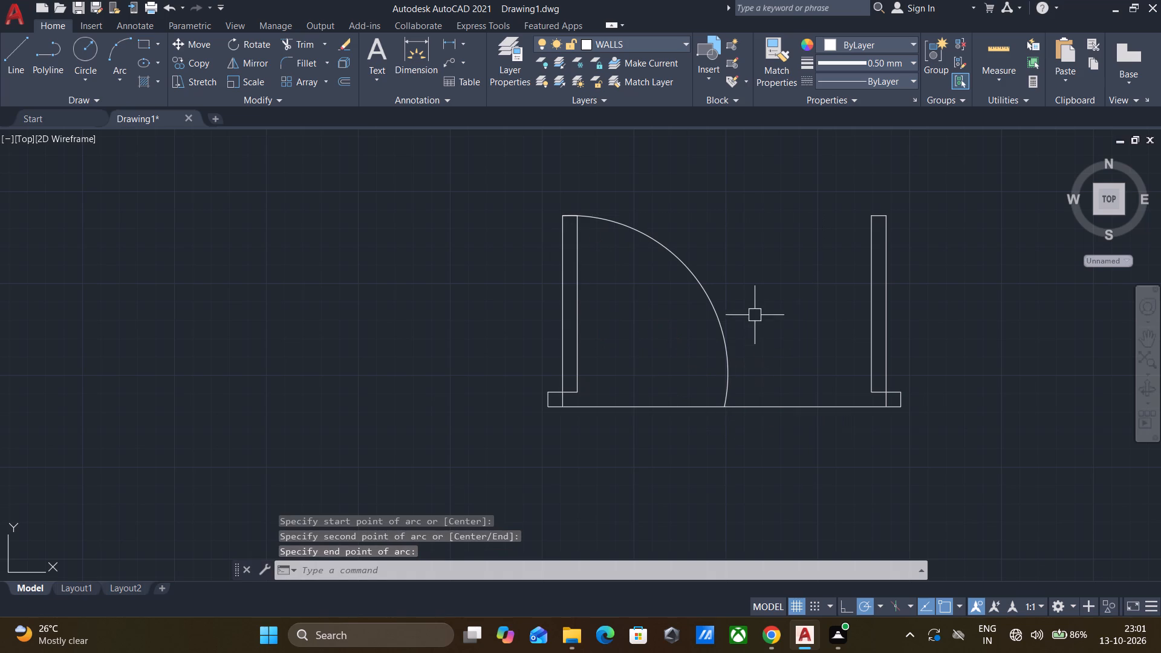
Draw a matching three-point swing arc across the top of the right door leaf, ending at the base line's midpoint.
left_click(132, 50)
left_click(889, 218)
left_click(871, 217)
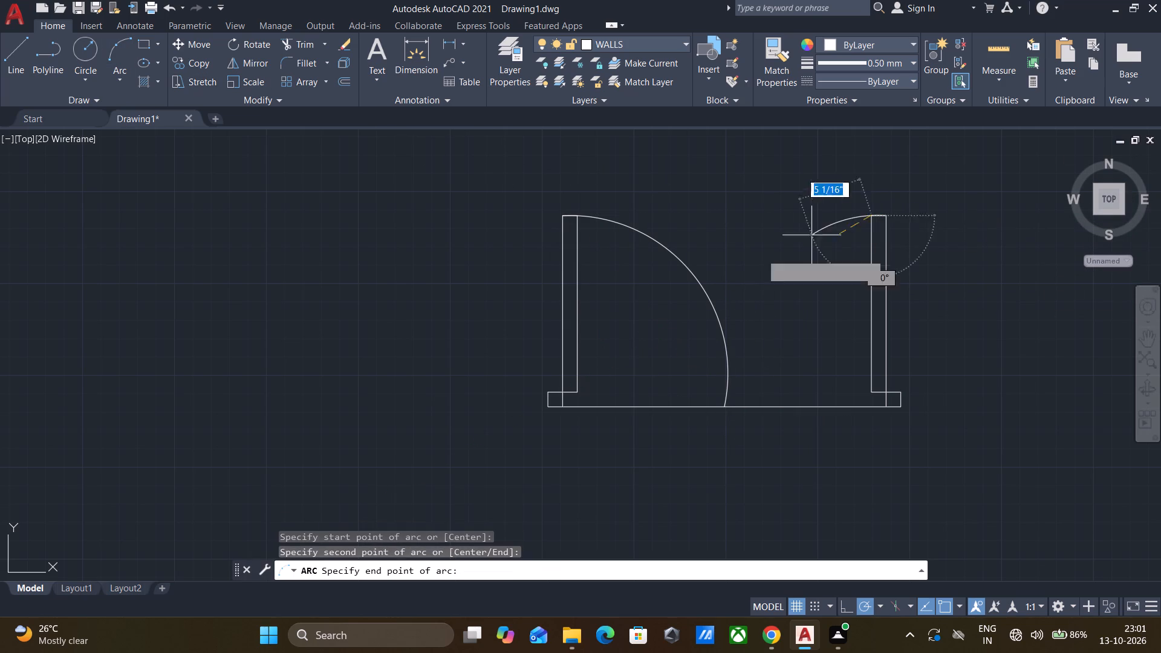
left_click(728, 407)
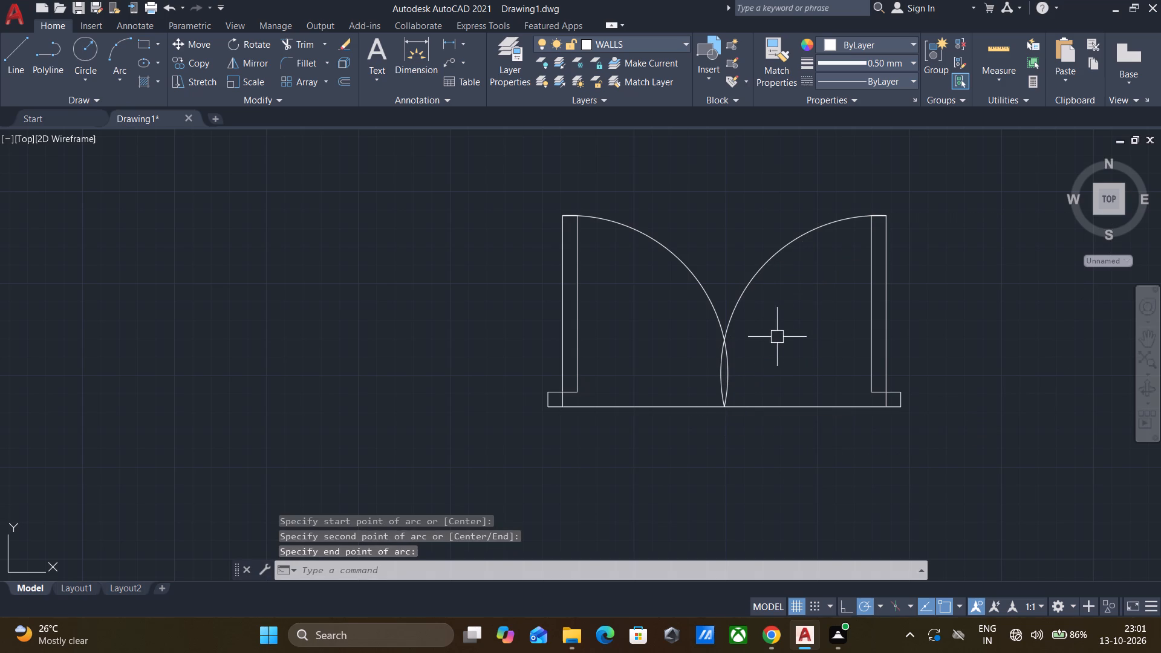
Trim off both swing arcs below the point where they cross.
type("TR")
key("Return")
key("Return")
left_click(721, 382)
left_click(732, 379)
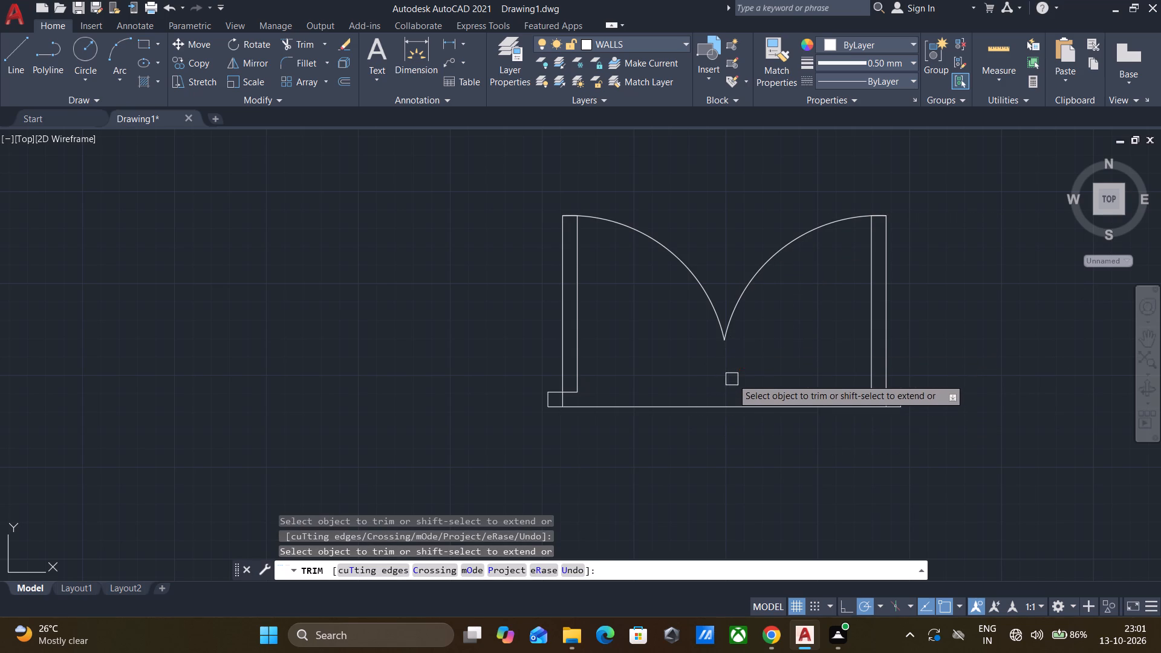
scroll(752, 372, "down", 1)
key("Escape")
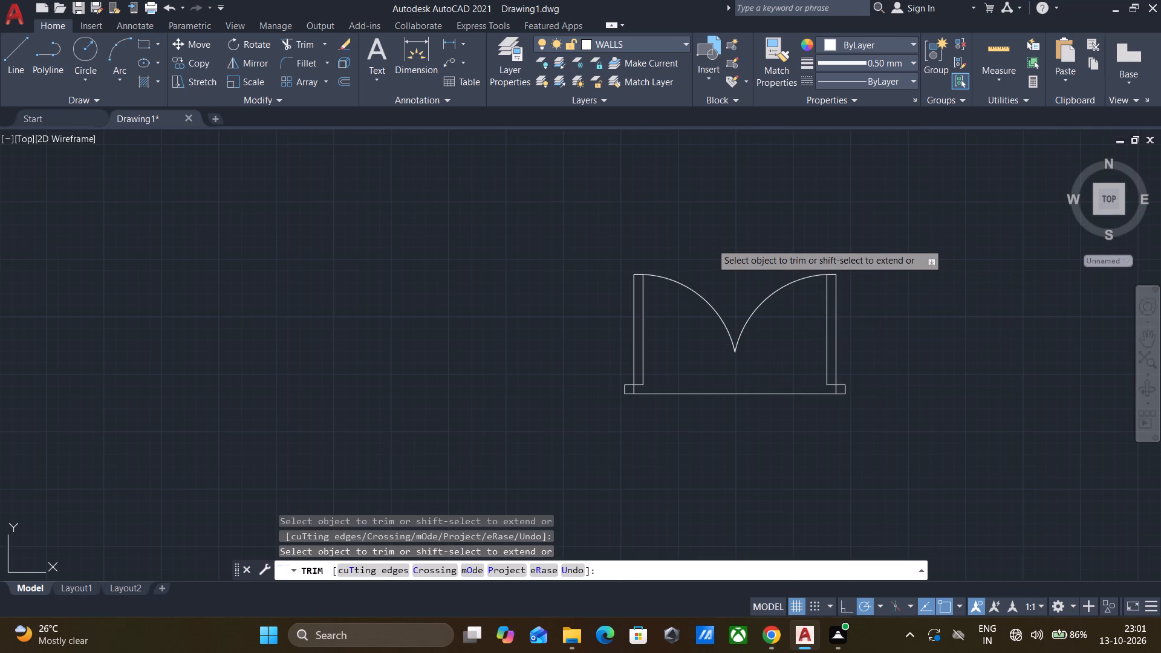
Select the complete double-door symbol, including its jambs, leaves, swing arcs and base line.
left_click(569, 238)
left_click(953, 437)
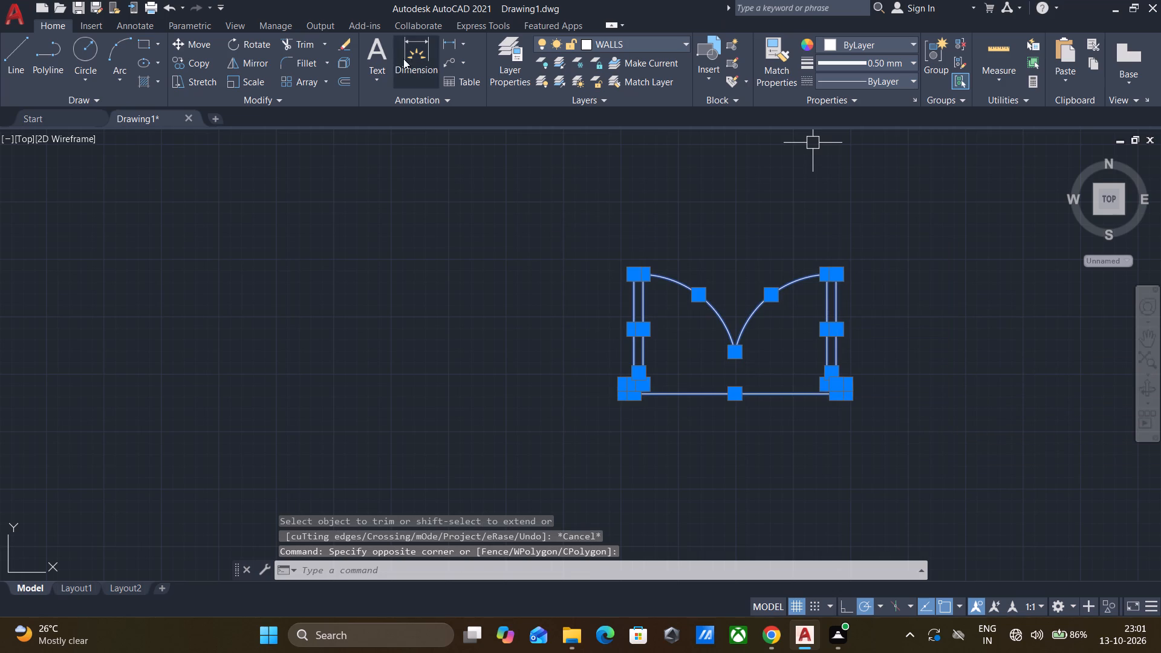
scroll(257, 126, "down", 4)
scroll(272, 244, "down", 3)
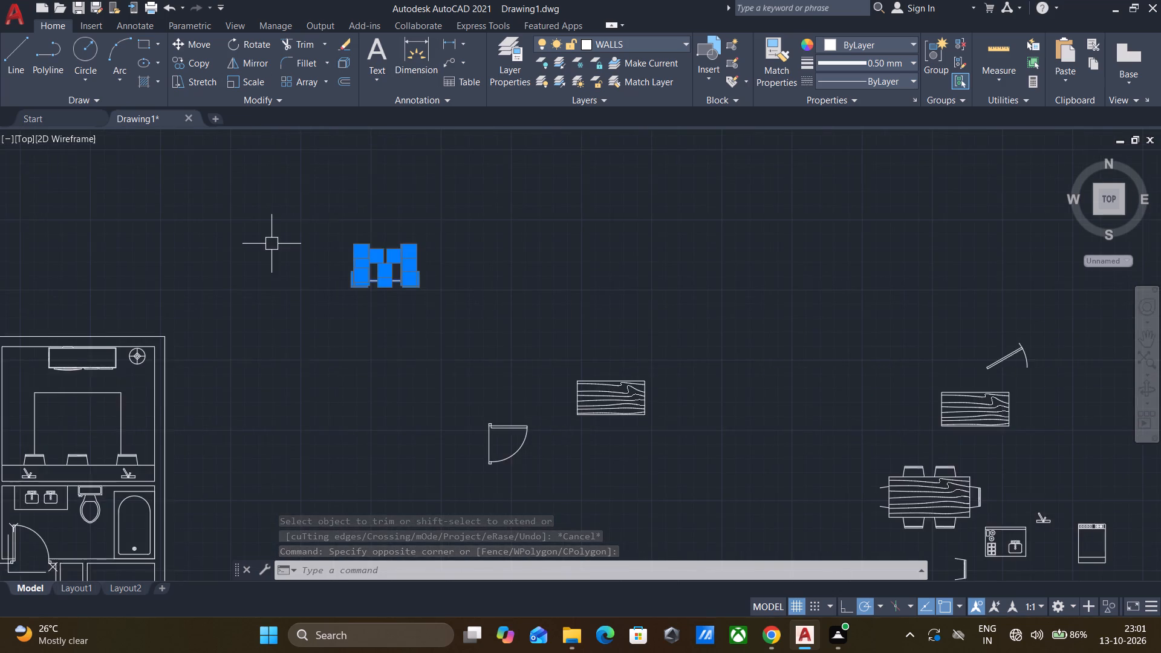
scroll(272, 244, "down", 2)
middle_click_drag(224, 223, 367, 210)
middle_click_drag(302, 192, 359, 184)
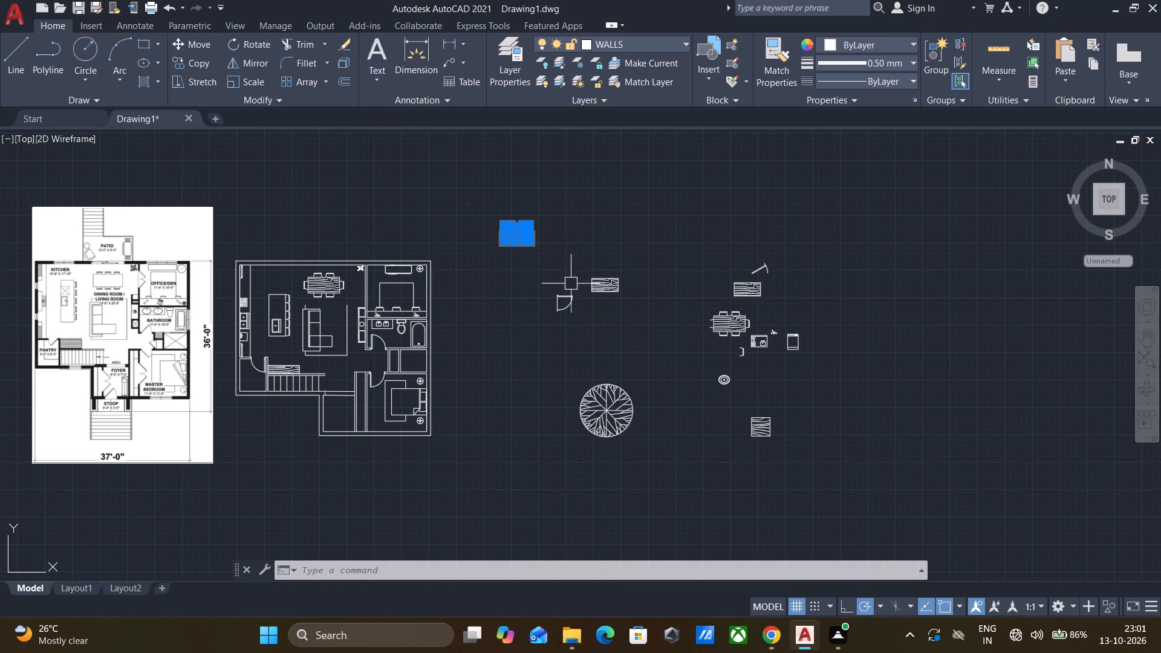
scroll(466, 224, "up", 3)
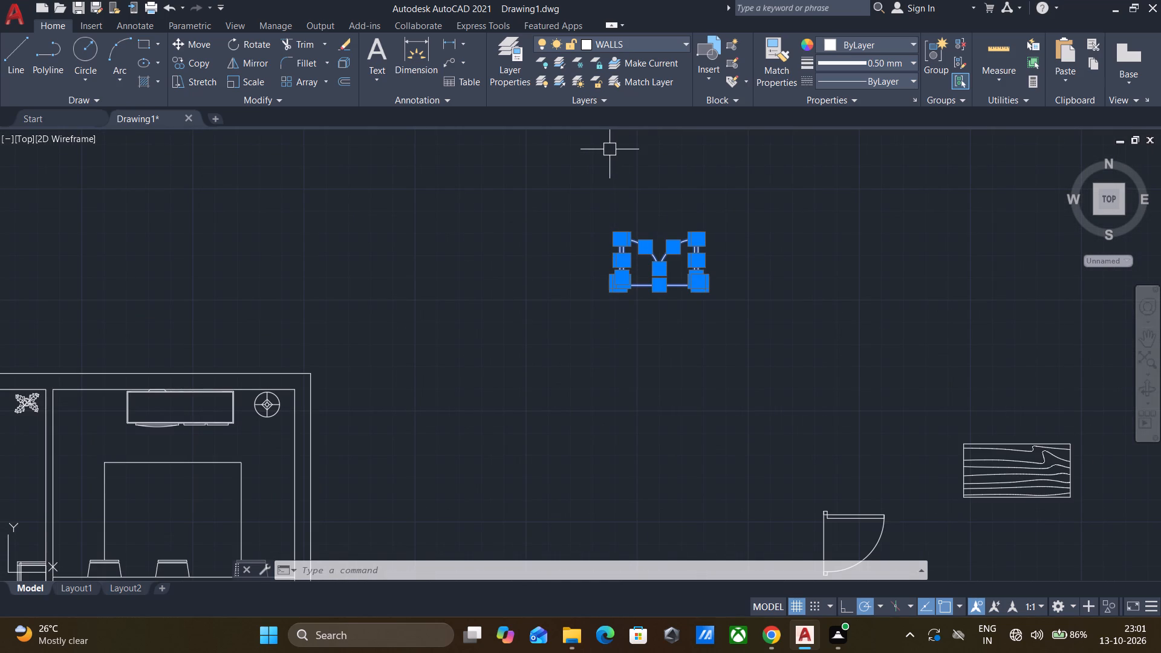
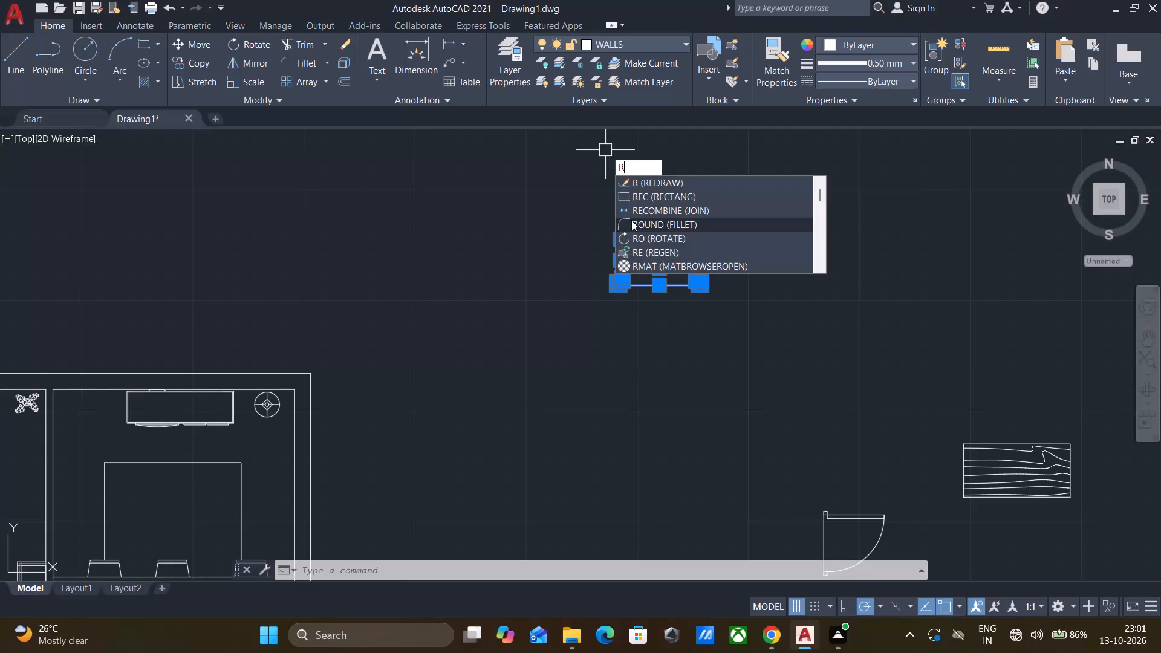
Rotate the loose double door 90 degrees clockwise about its lower right corner so that it stands vertically.
left_click(660, 240)
left_click(703, 287)
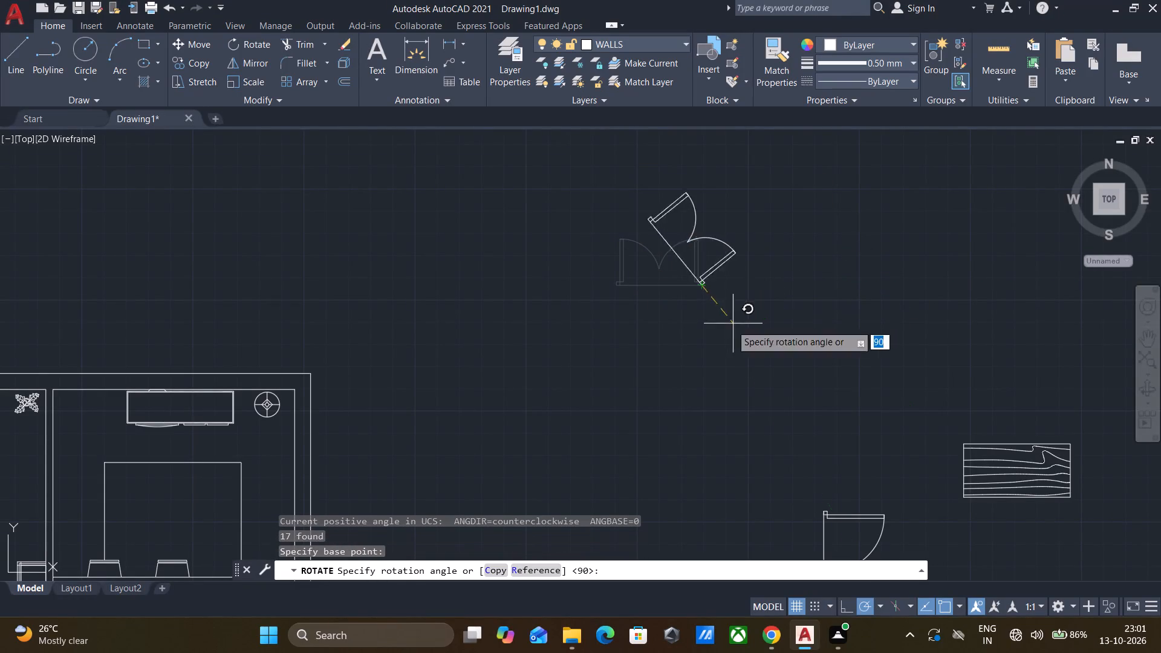
left_click(703, 392)
Copy the rotated double door from its bottom corner onto the wall between the dining area and the office/den.
left_click(663, 166)
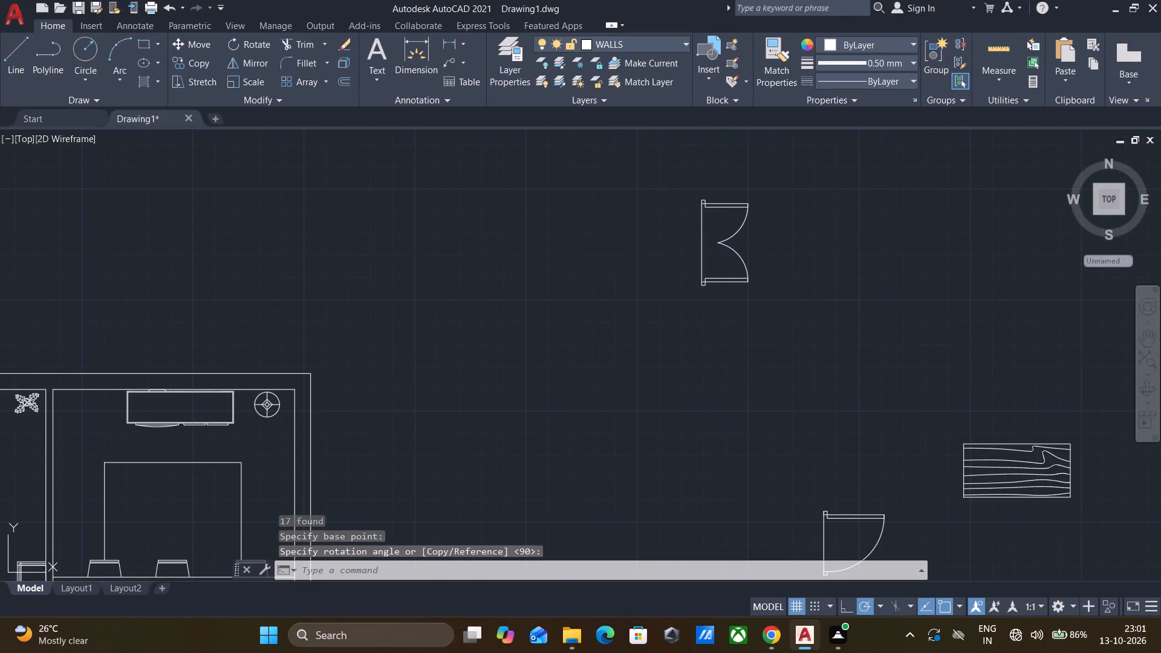
left_click(803, 360)
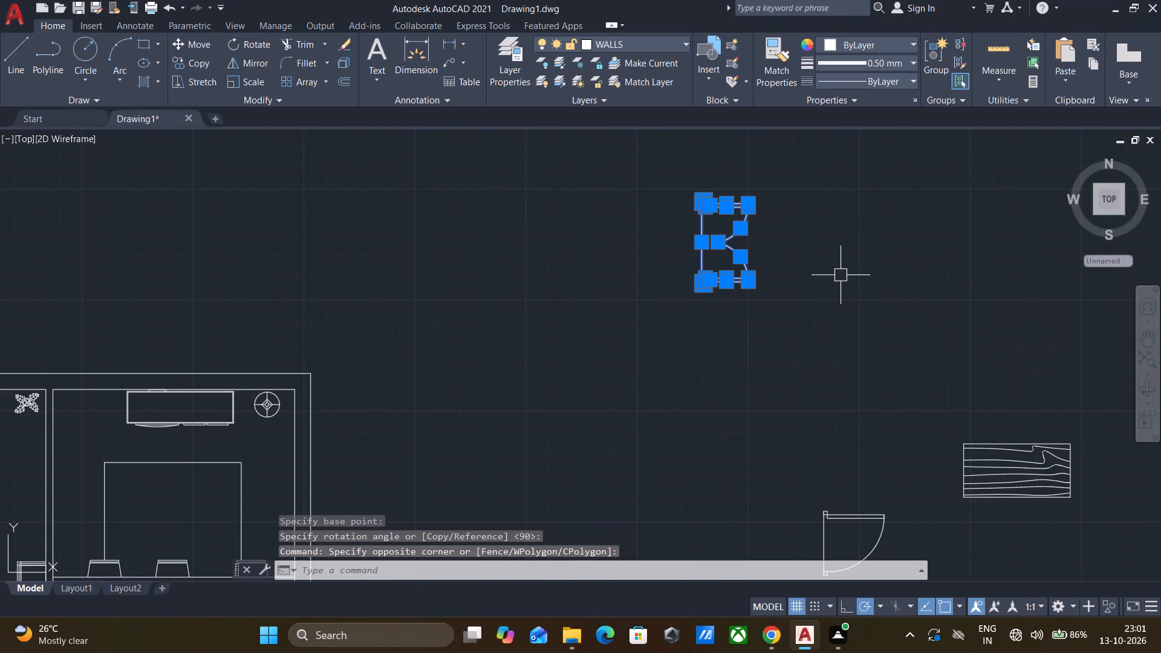
key("c")
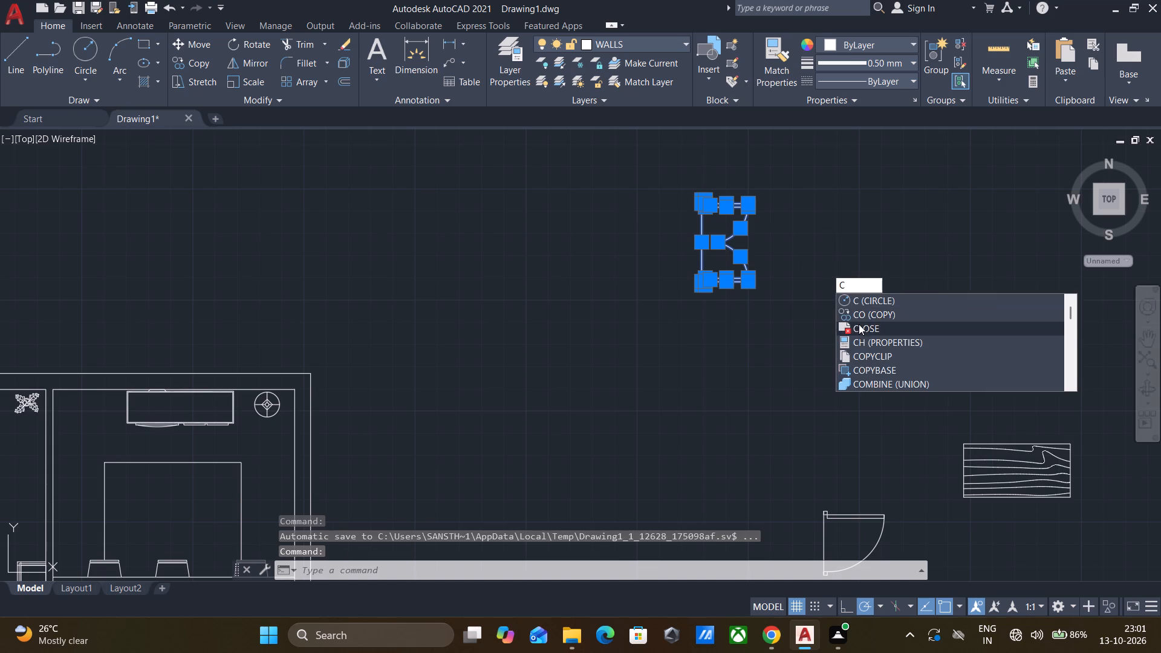
left_click(859, 321)
scroll(645, 278, "up", 4)
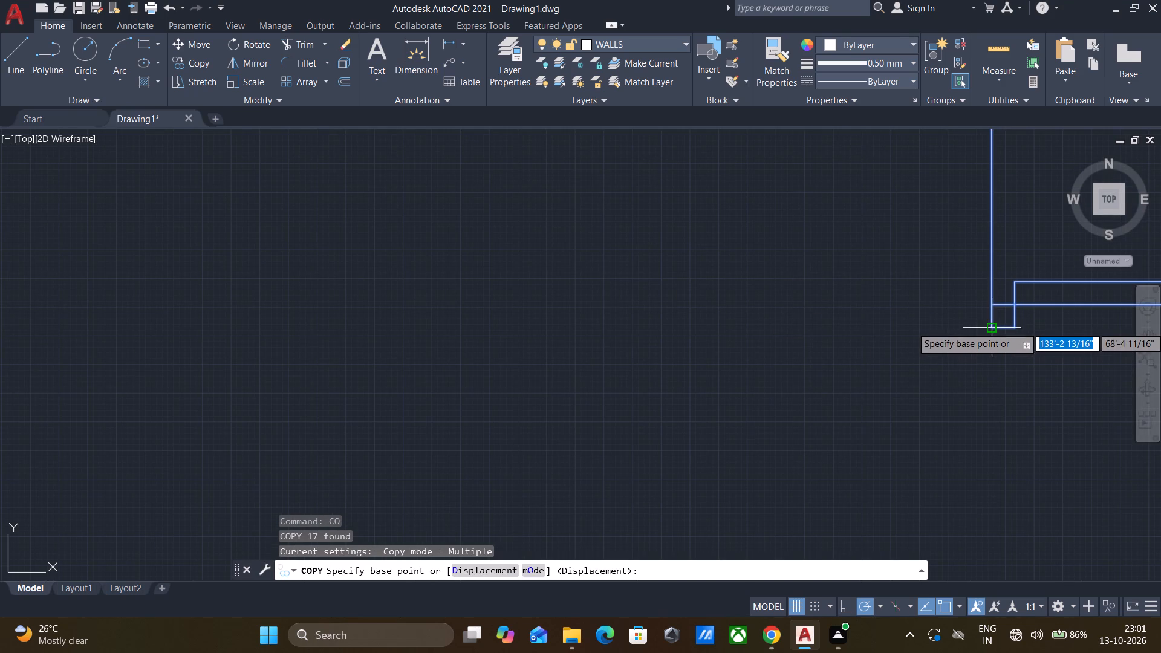
left_click(993, 326)
scroll(821, 379, "down", 4)
scroll(680, 342, "down", 1)
middle_click_drag(554, 412, 626, 192)
scroll(455, 277, "up", 3)
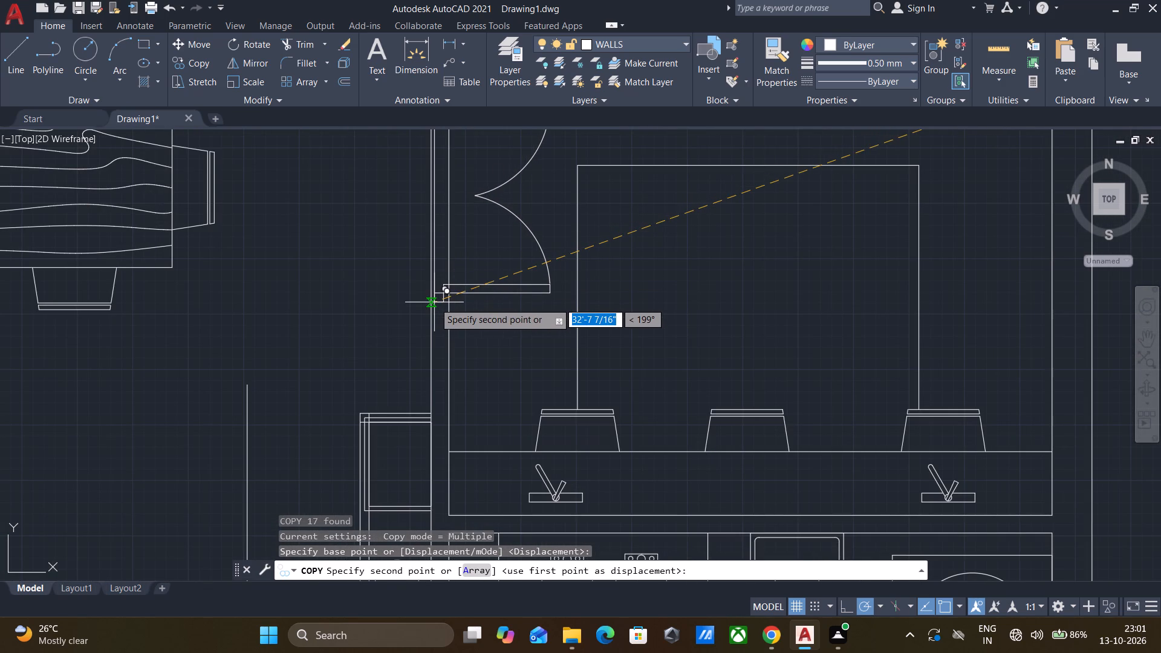
left_click(434, 303)
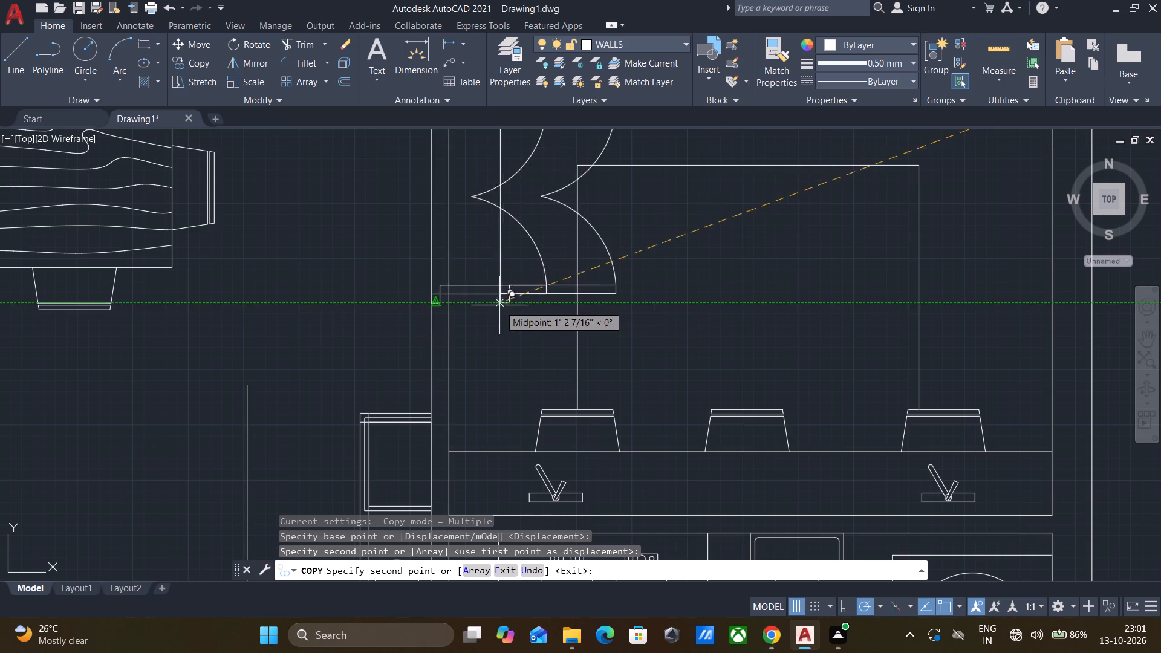
Place another copy of the double door on the master bedroom's closet wall, beside the bed.
scroll(499, 306, "down", 2)
middle_click_drag(600, 319, 634, 129)
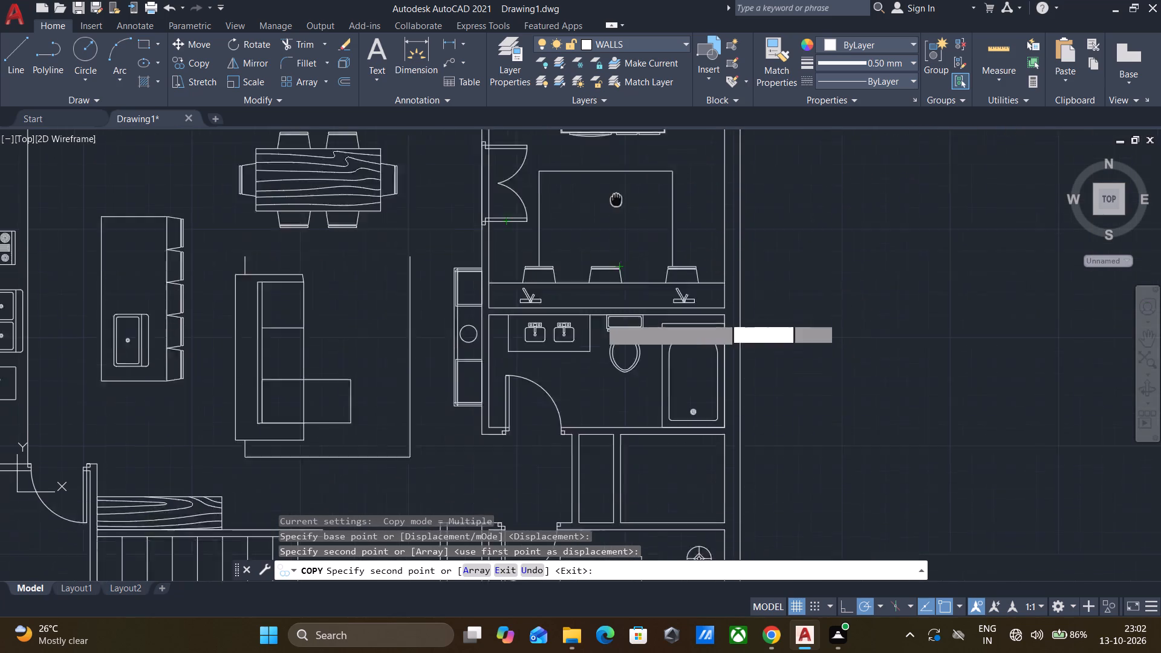
middle_click_drag(634, 129, 646, 88)
middle_click_drag(522, 375, 539, 235)
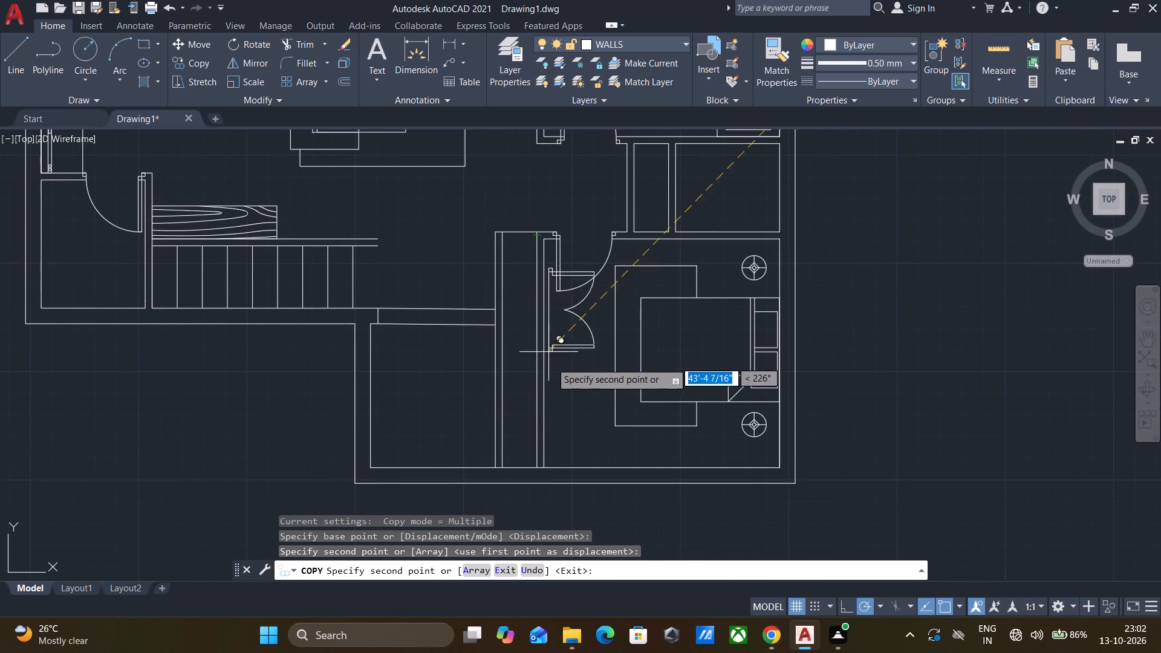
left_click(536, 394)
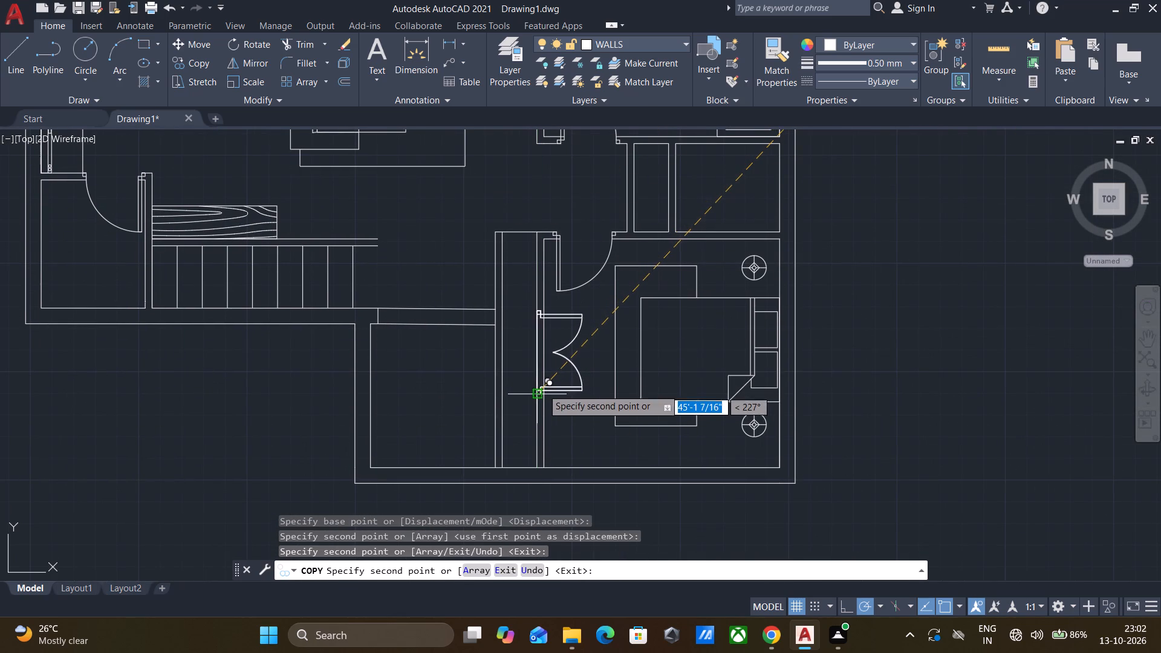
Place another copy of the double door inside the foyer and finish copying.
scroll(646, 345, "down", 3)
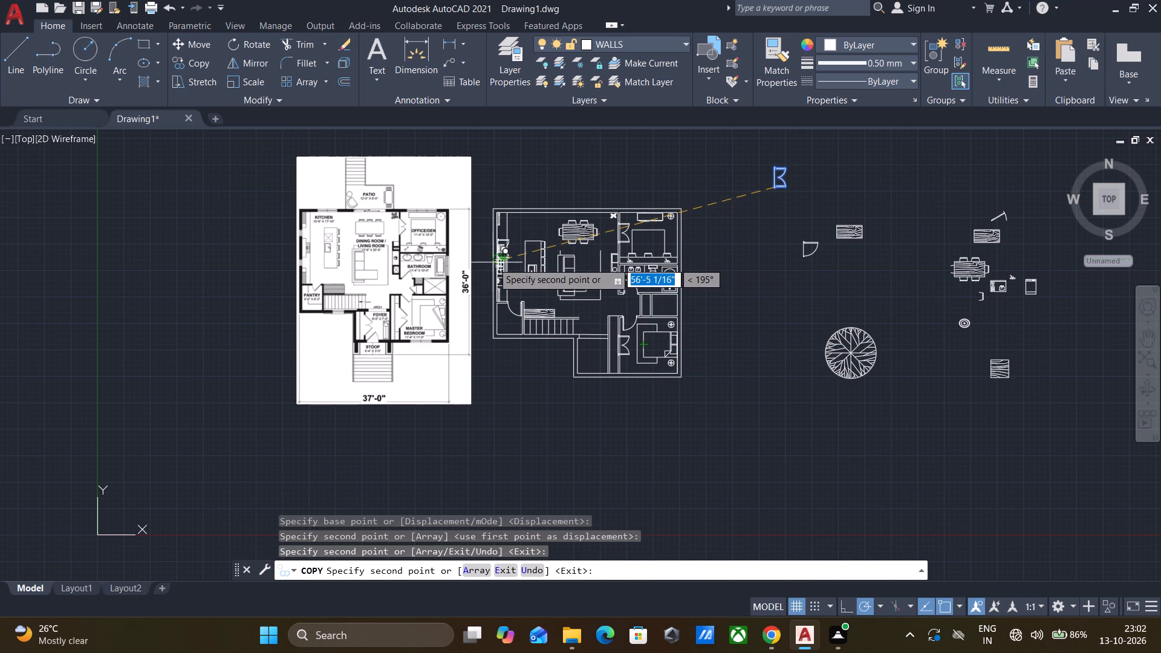
scroll(515, 345, "up", 2)
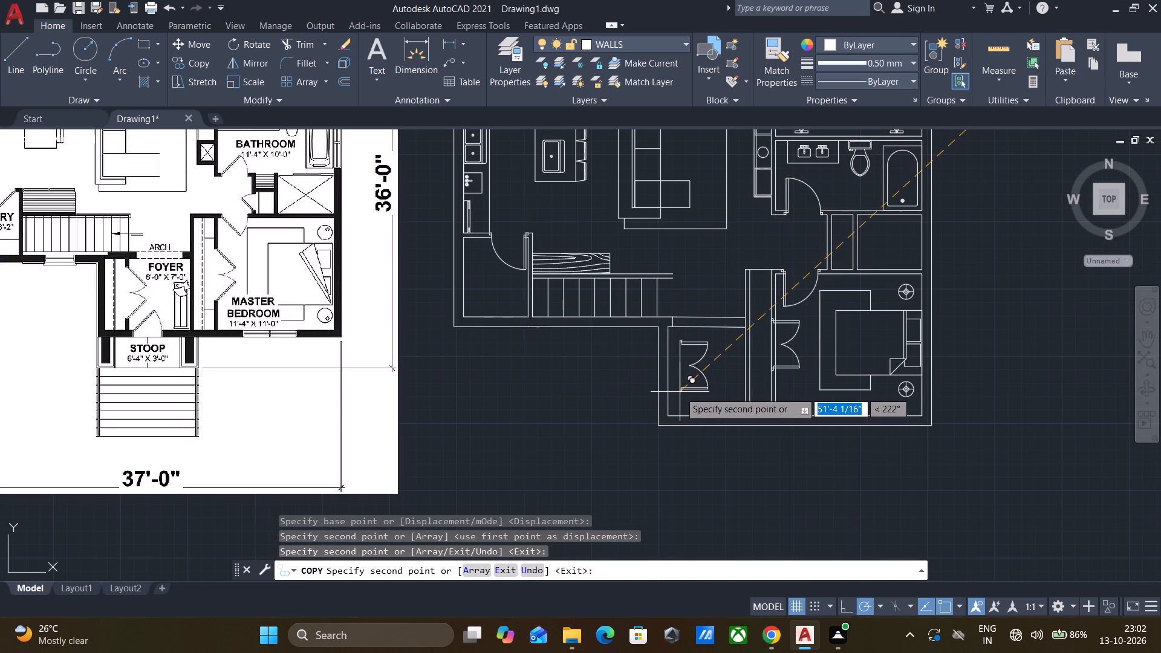
left_click(683, 392)
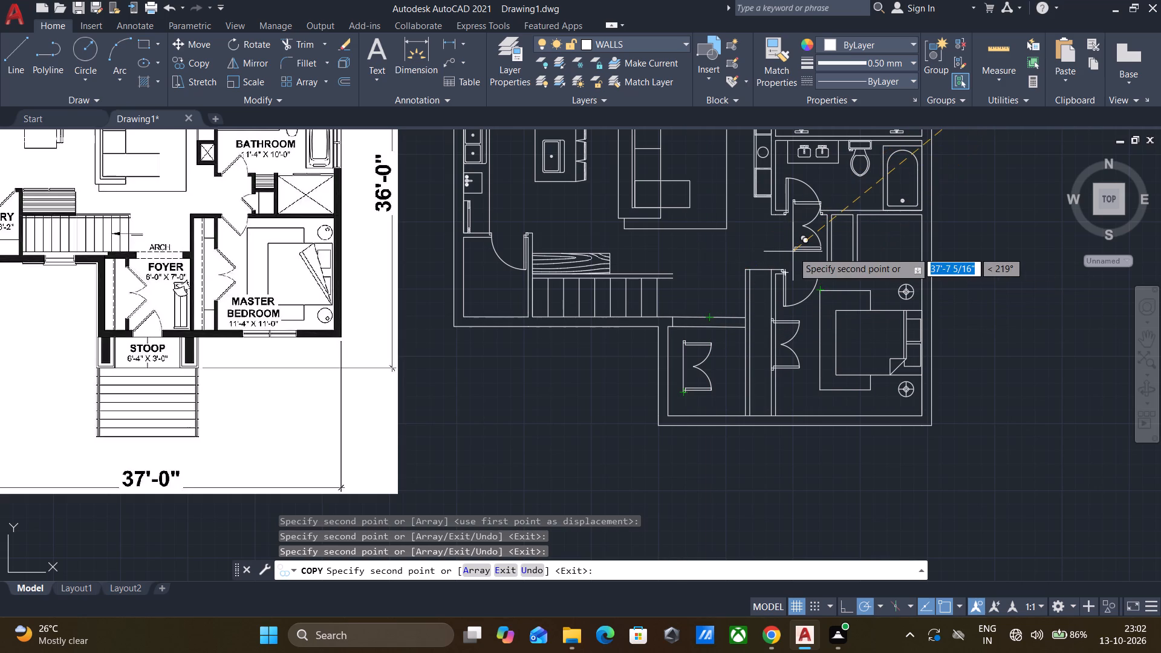
key("Escape")
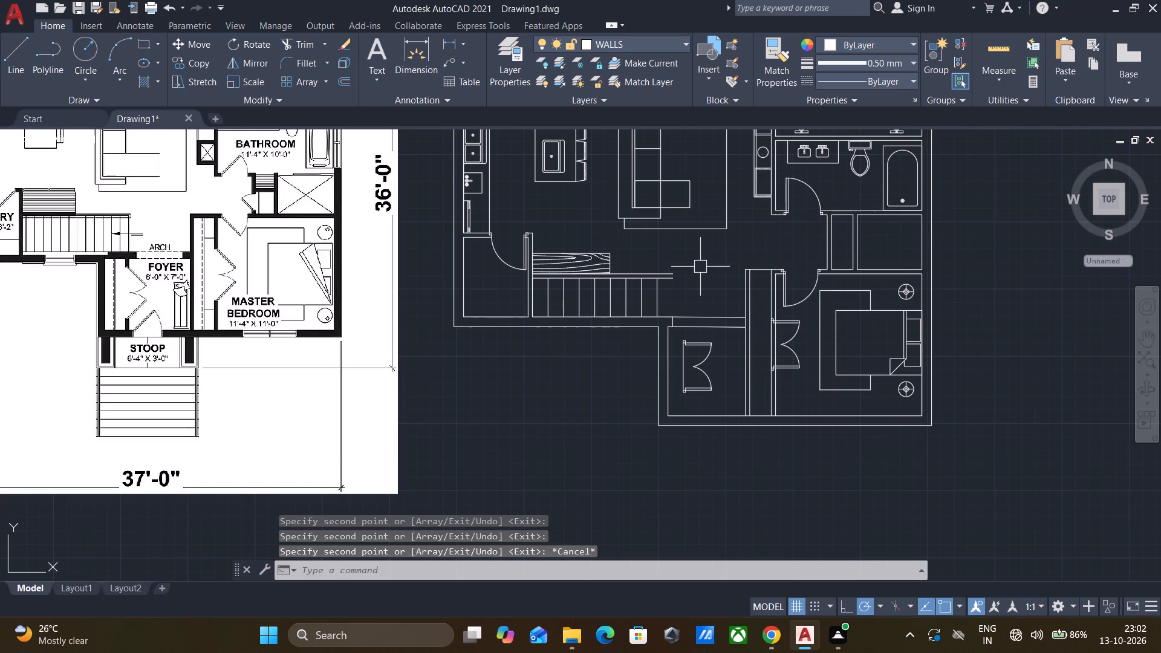
Trim both wall lines crossing the double door opening in the master bedroom closet wall.
key("t")
key("r")
key("Return")
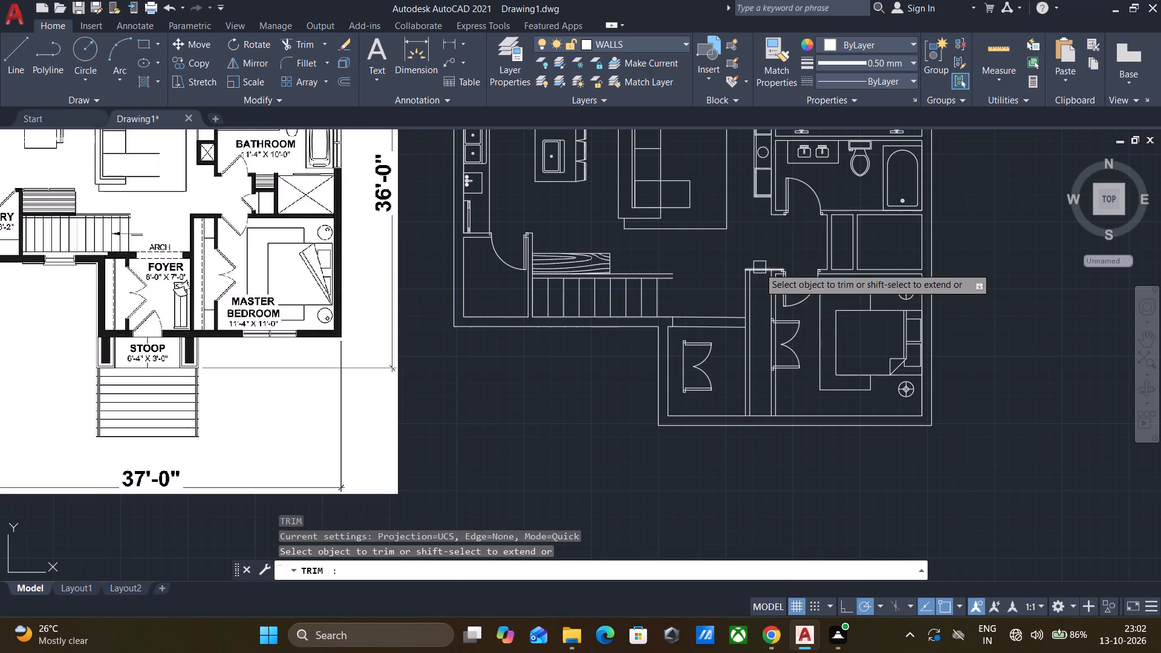
key("Return")
scroll(789, 324, "up", 3)
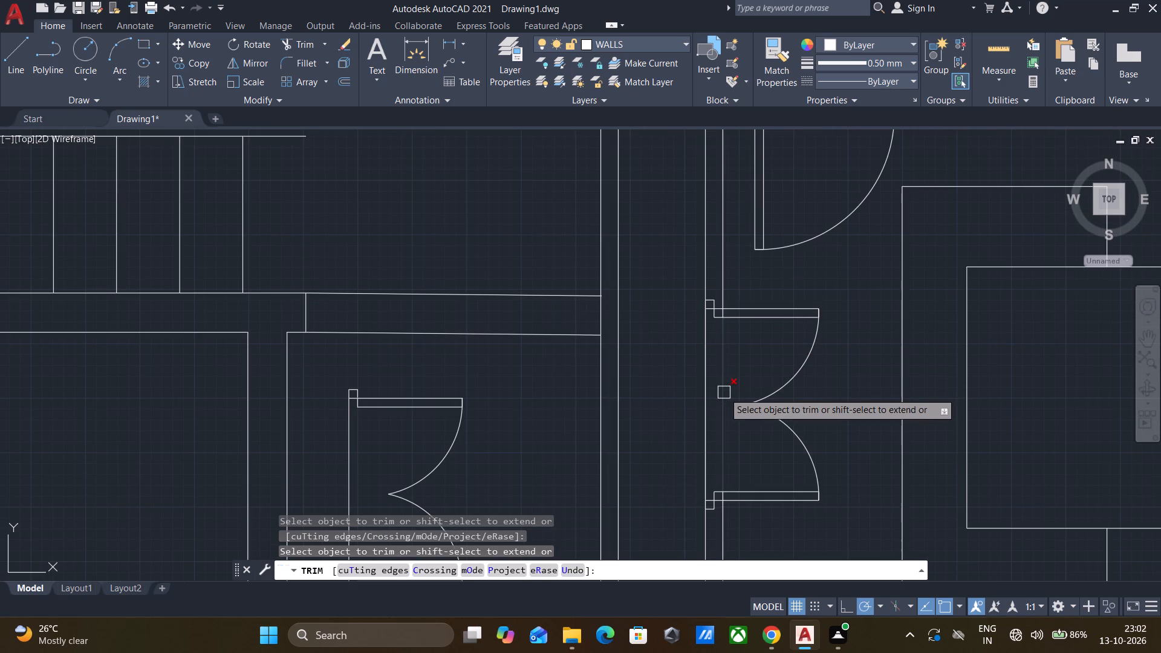
left_click(724, 392)
left_click(704, 394)
left_click(705, 394)
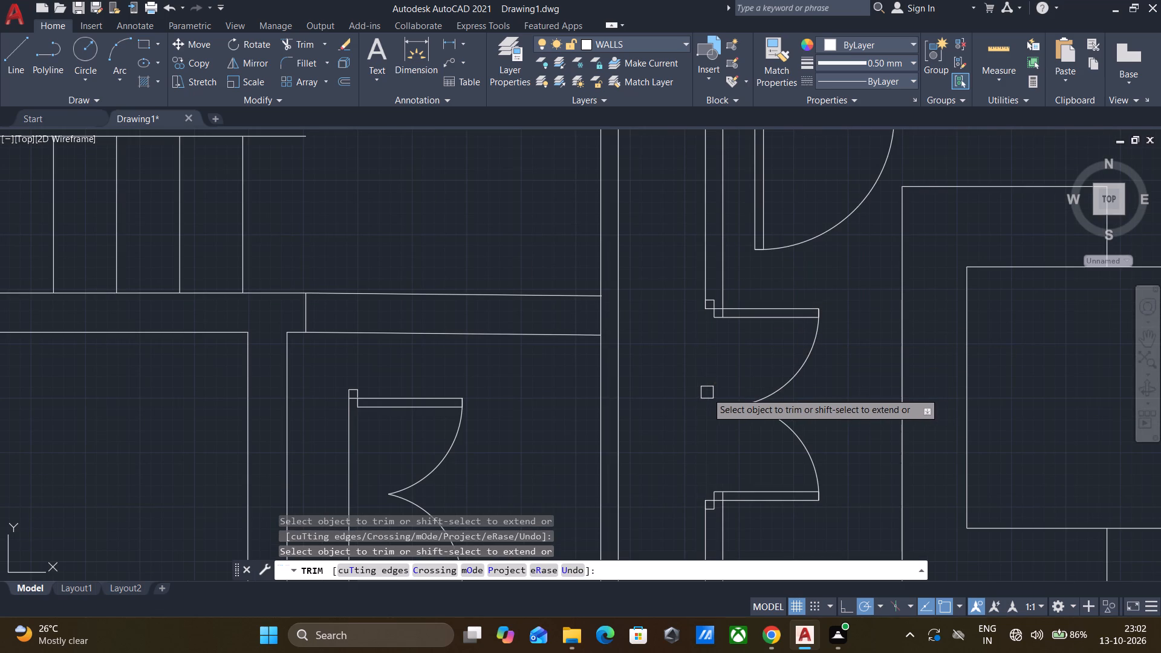
Trim both wall lines crossing the office/den double door opening and end the Trim command.
scroll(707, 392, "down", 2)
middle_click_drag(739, 232, 724, 357)
scroll(724, 357, "down", 2)
scroll(703, 250, "up", 3)
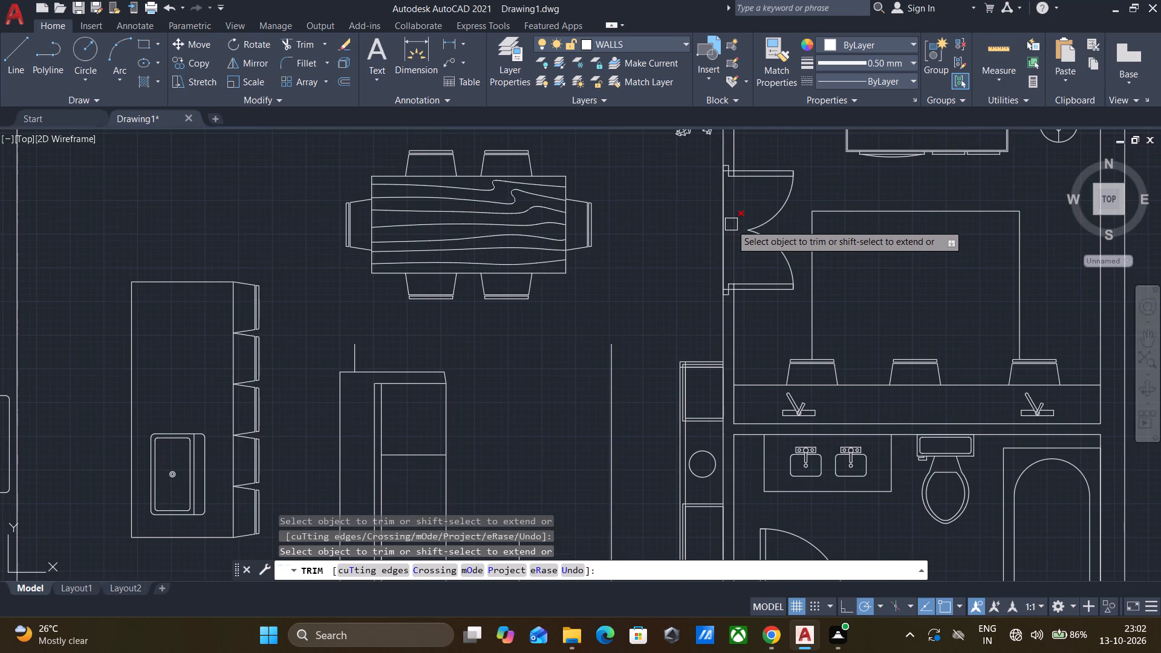
left_click(737, 218)
left_click(724, 221)
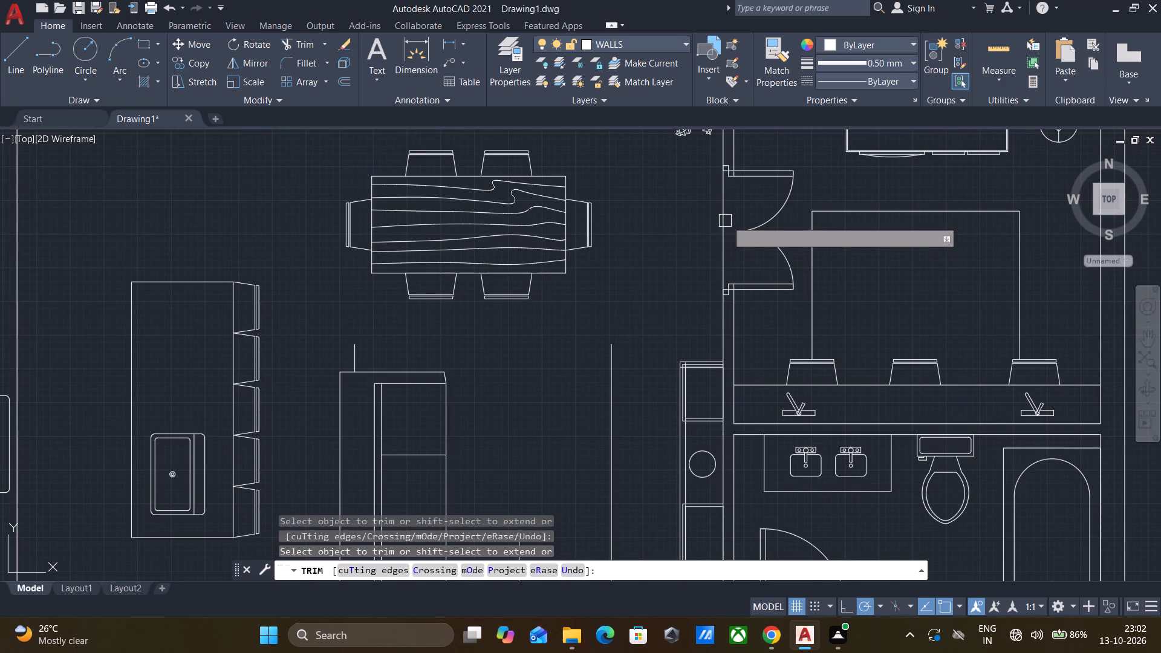
left_click(726, 220)
scroll(716, 221, "down", 2)
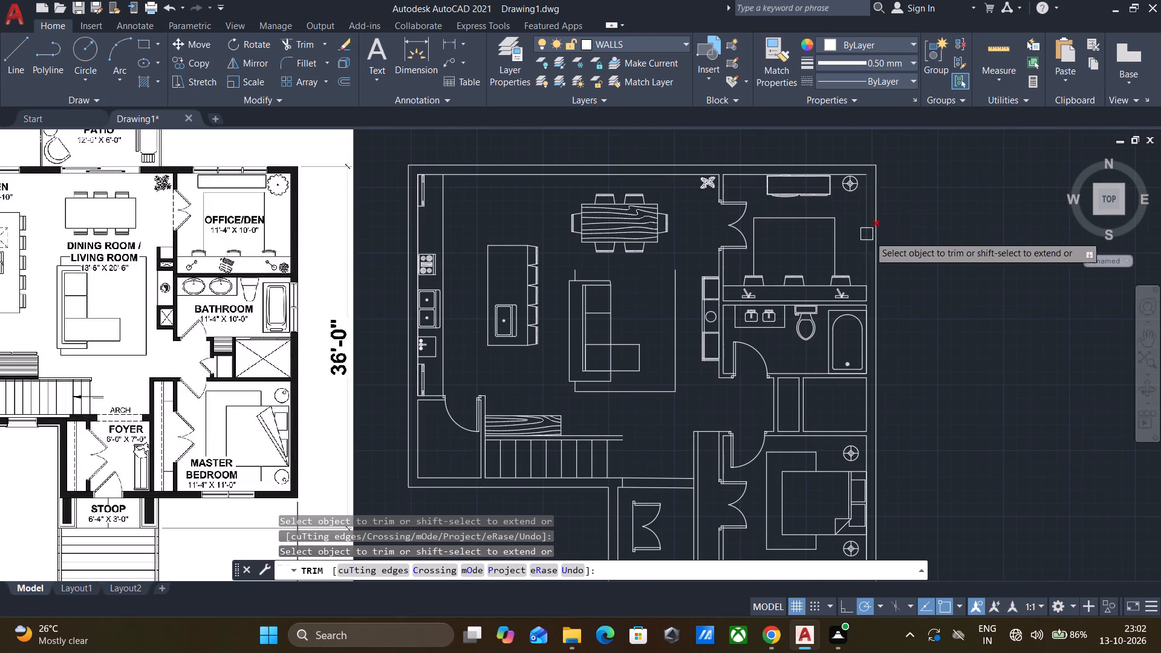
scroll(907, 260, "down", 2)
middle_click_drag(922, 294, 827, 302)
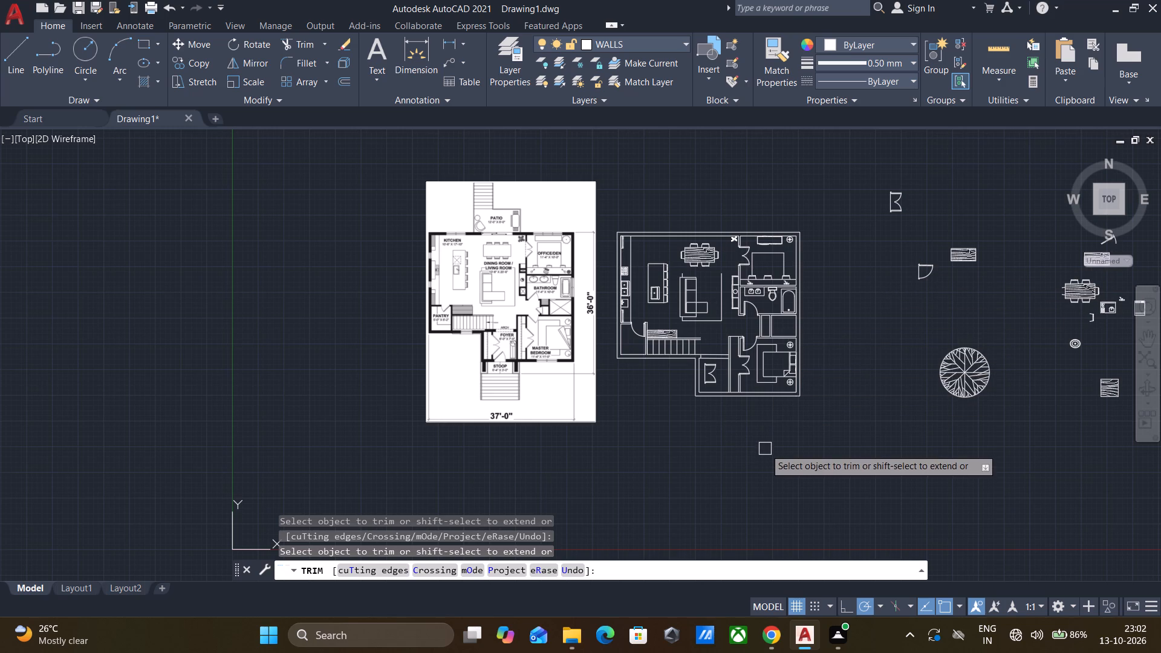
key("Escape")
Move the foyer's double door outside the plan, to the empty area below the staircase.
scroll(726, 389, "up", 2)
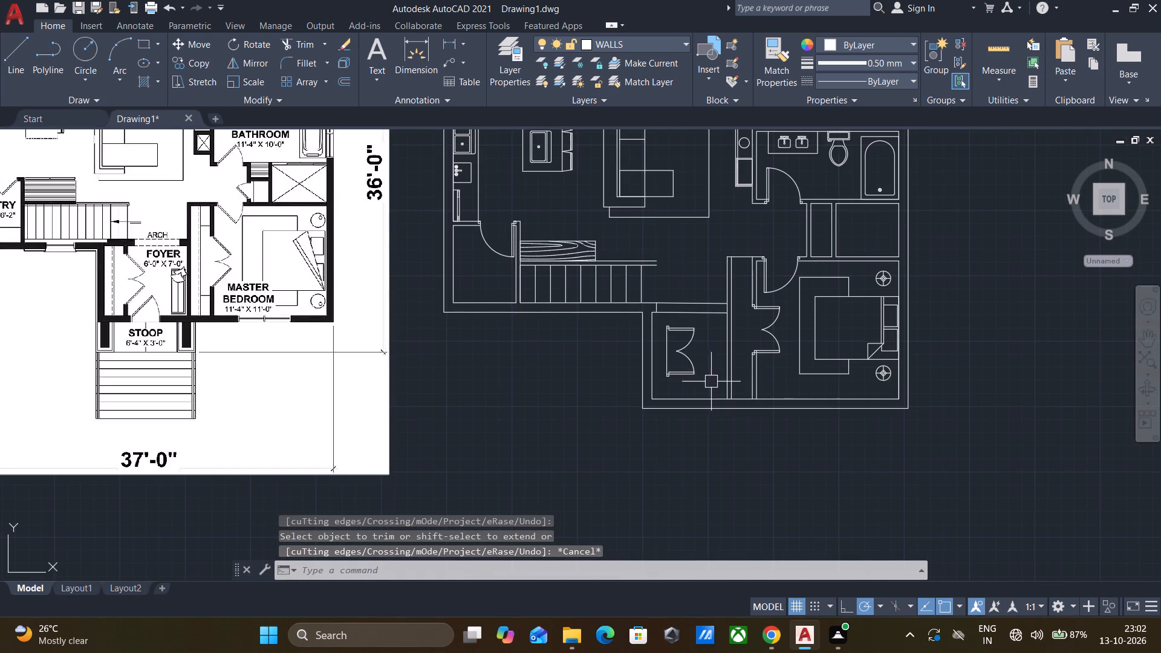
left_click(711, 382)
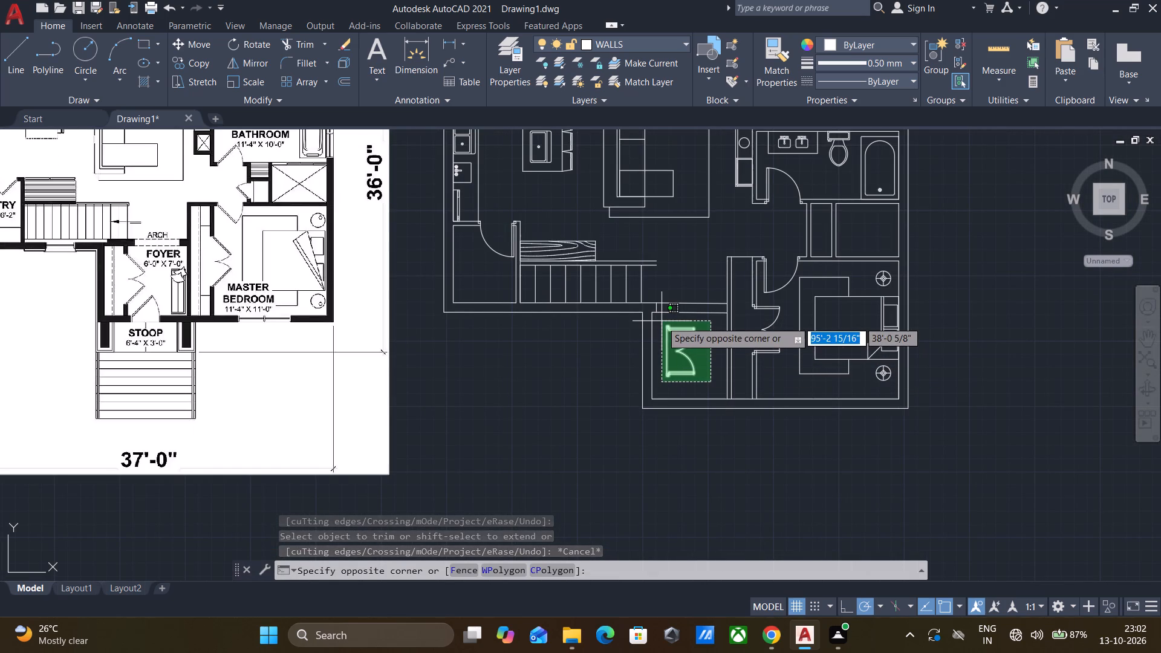
left_click(662, 321)
key("m")
key("Return")
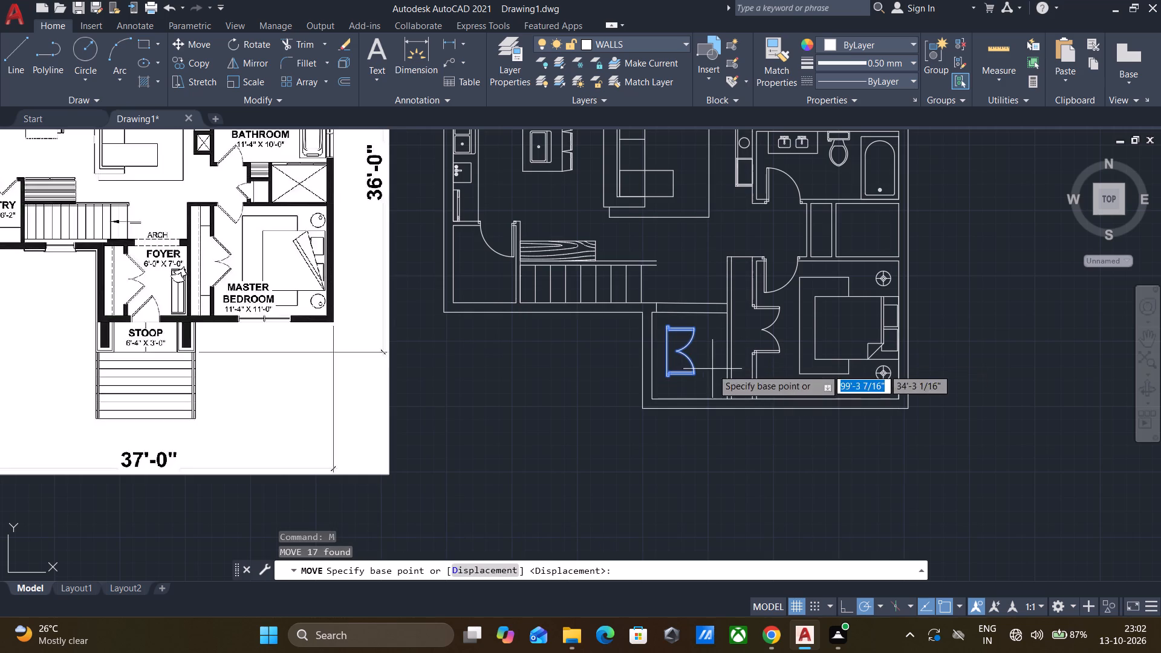
left_click(695, 377)
left_click(559, 434)
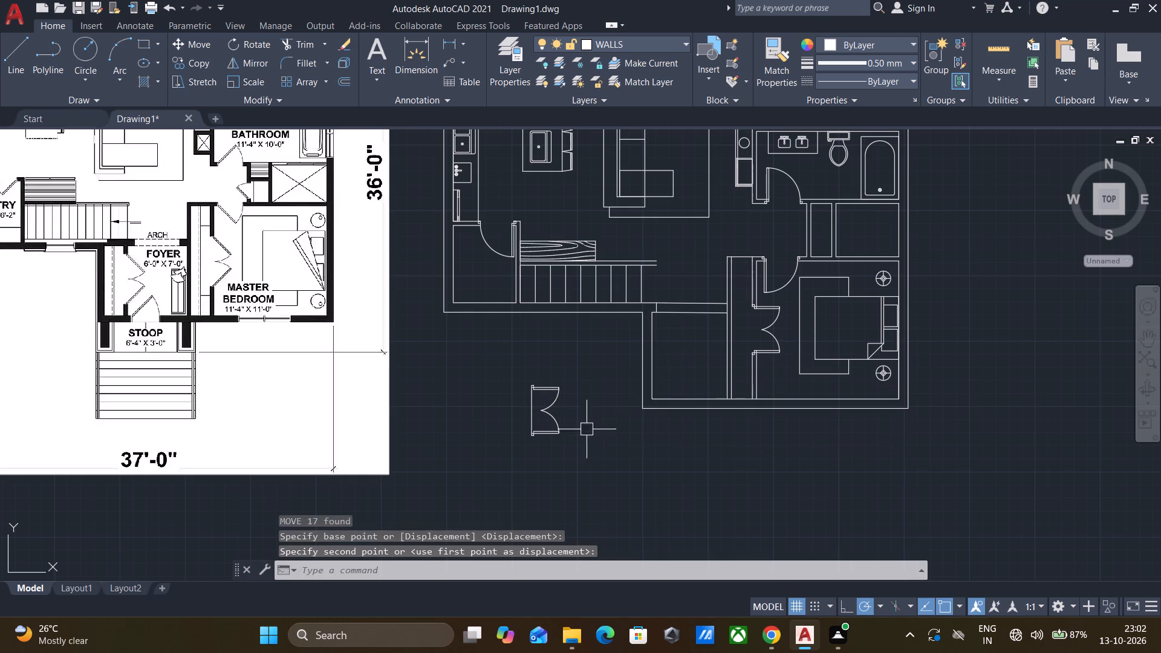
Rotate the spare single door outside the plan 90° counterclockwise about its hinge-side jamb corner so its leaf points up.
scroll(942, 439, "down", 1)
middle_click_drag(983, 403, 864, 452)
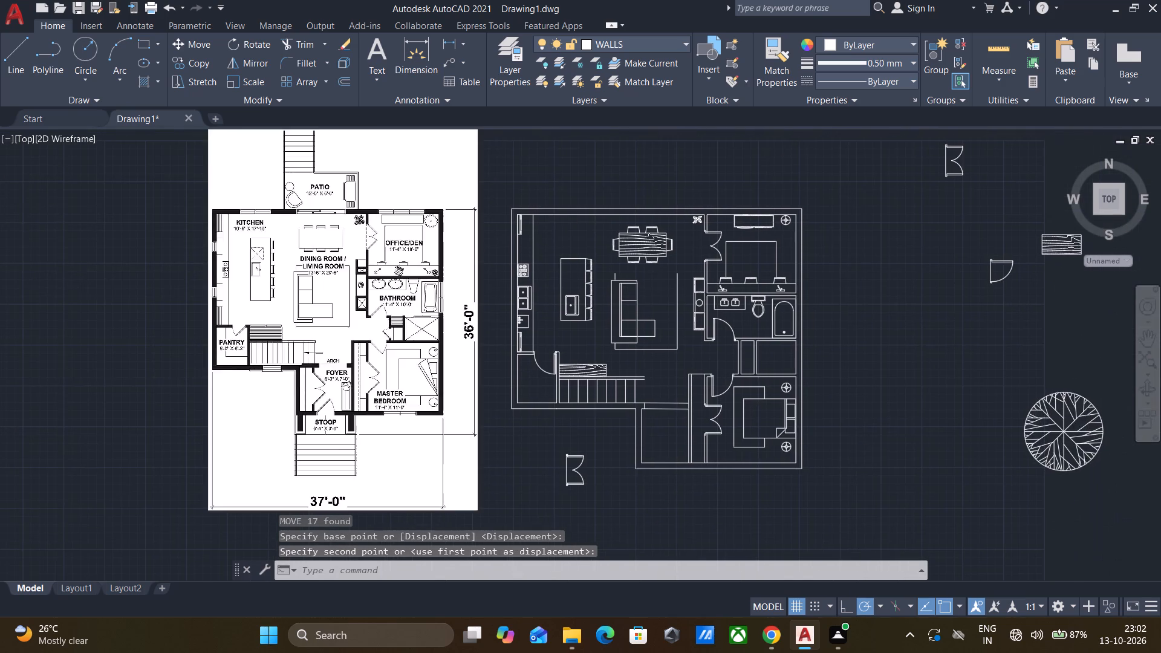
middle_click_drag(946, 347, 844, 378)
left_click_drag(922, 323, 912, 313)
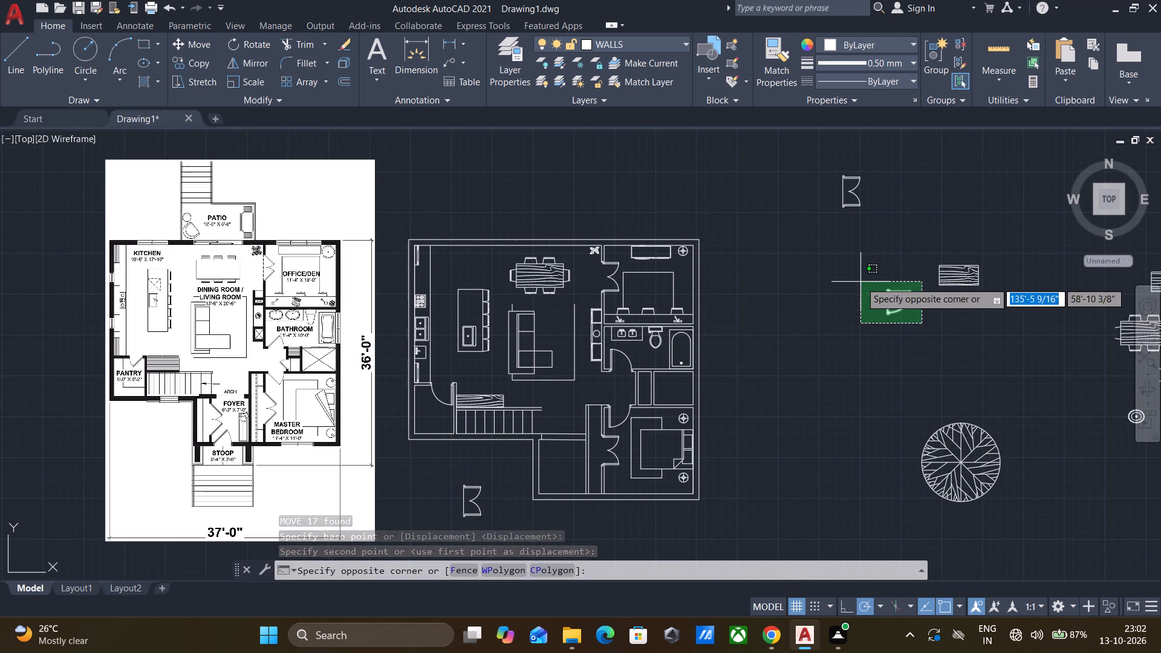
left_click(860, 282)
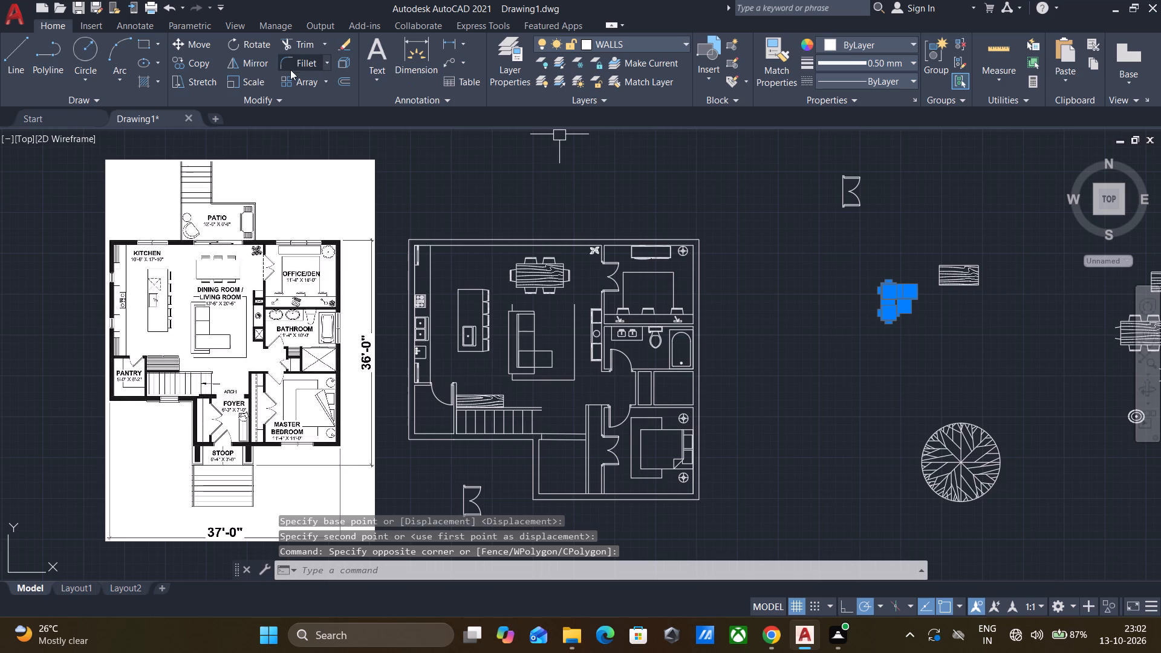
left_click(273, 99)
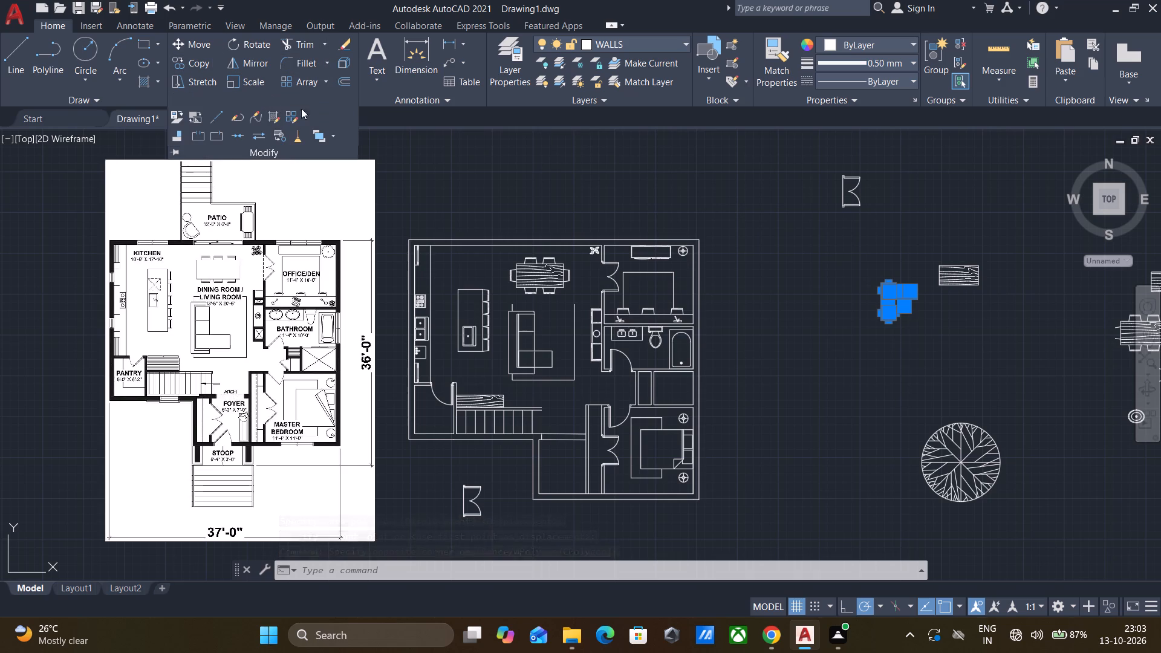
left_click(255, 149)
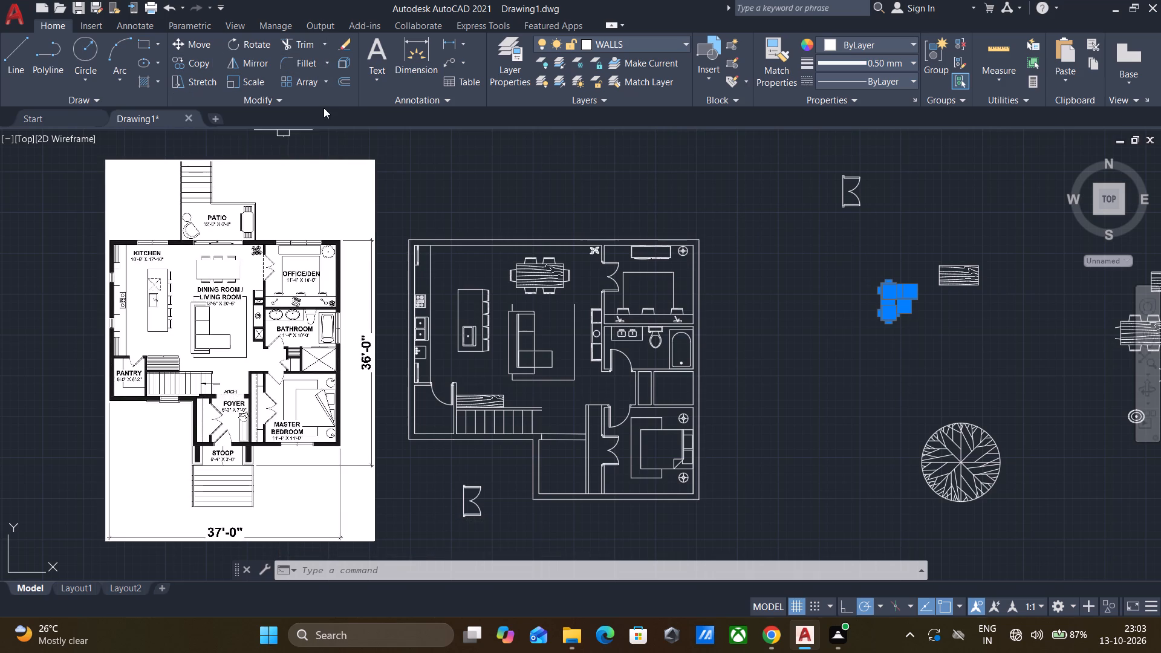
middle_click_drag(679, 198, 508, 213)
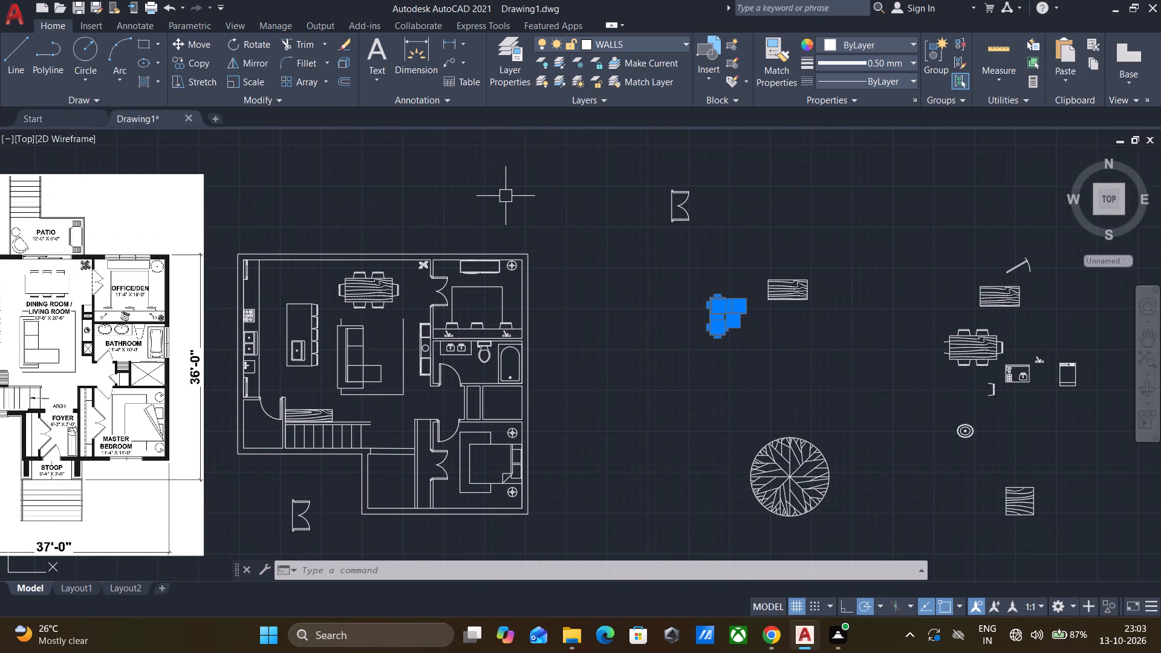
key("r")
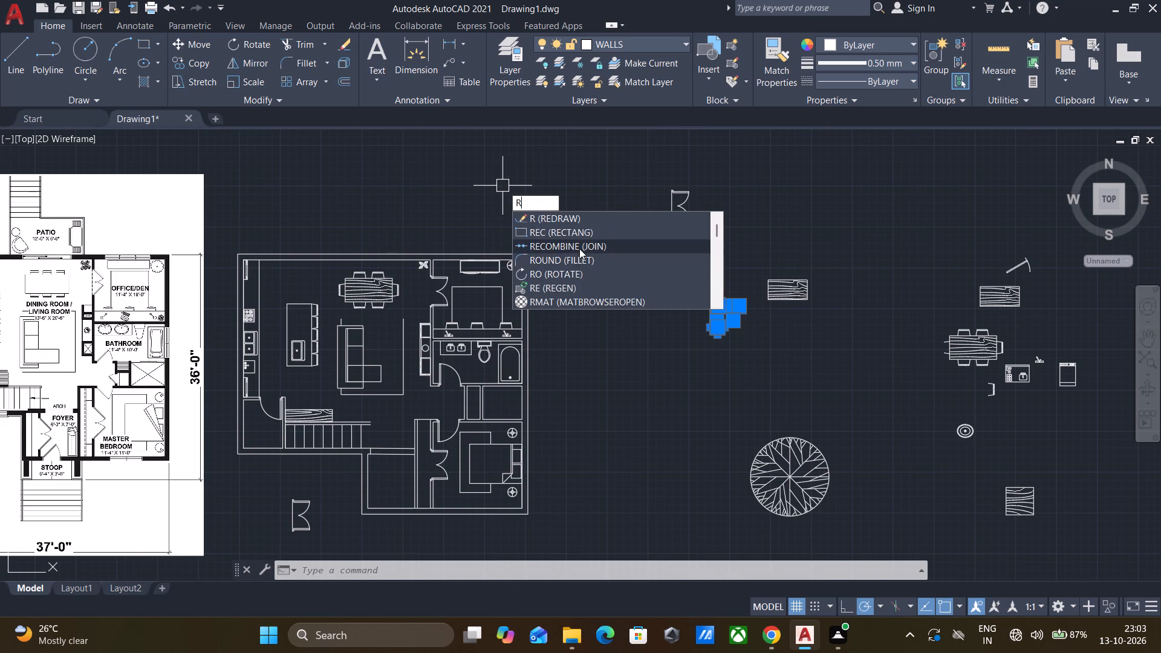
left_click(571, 273)
scroll(741, 320, "up", 1)
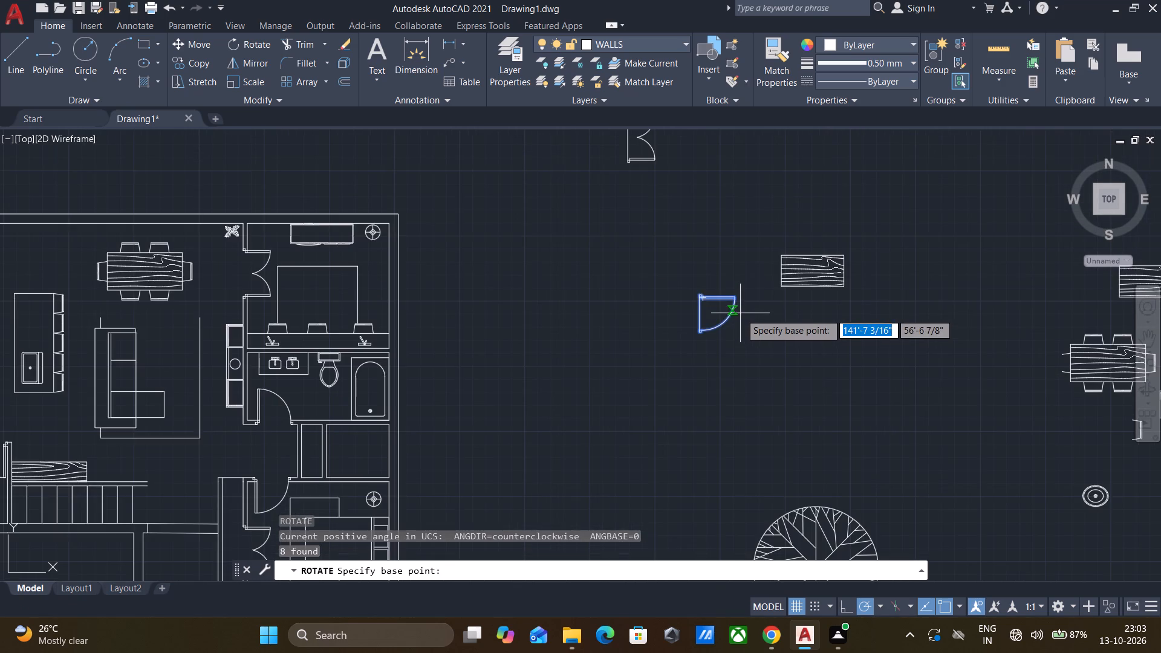
scroll(740, 313, "down", 2)
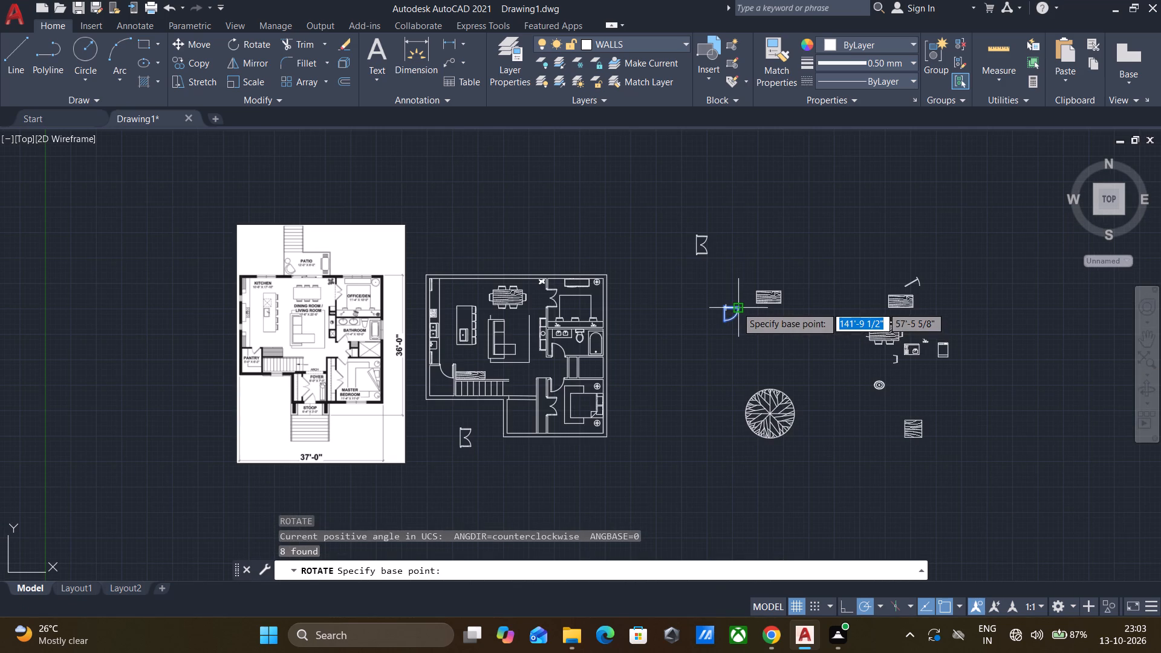
scroll(737, 307, "up", 3)
scroll(688, 302, "up", 3)
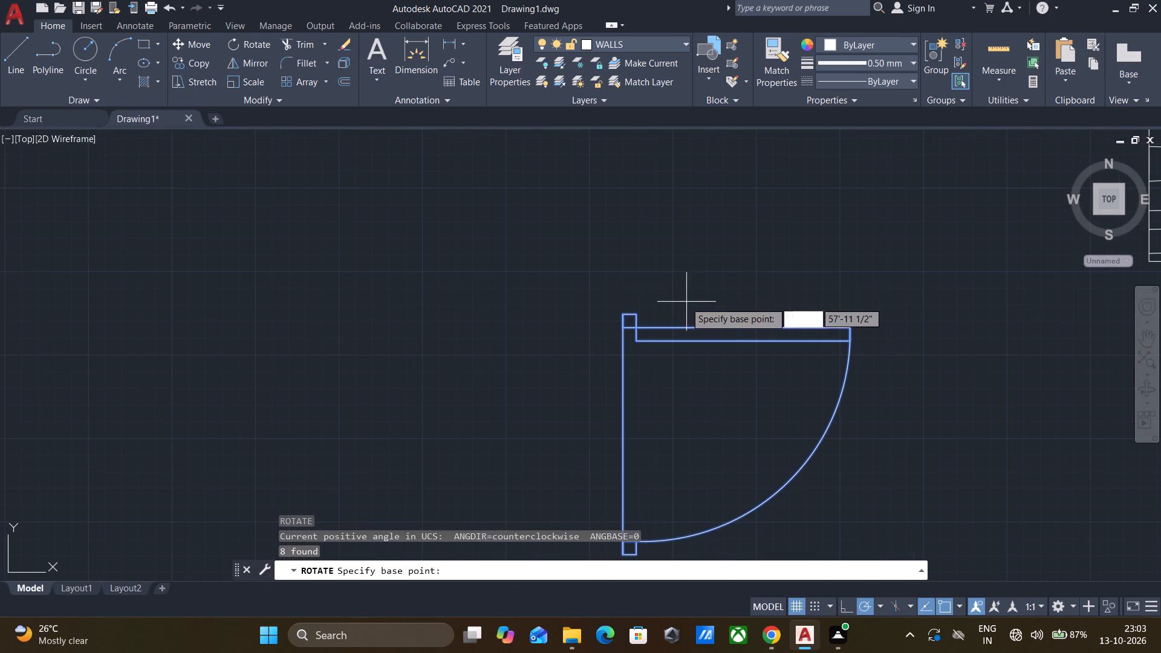
left_click(621, 311)
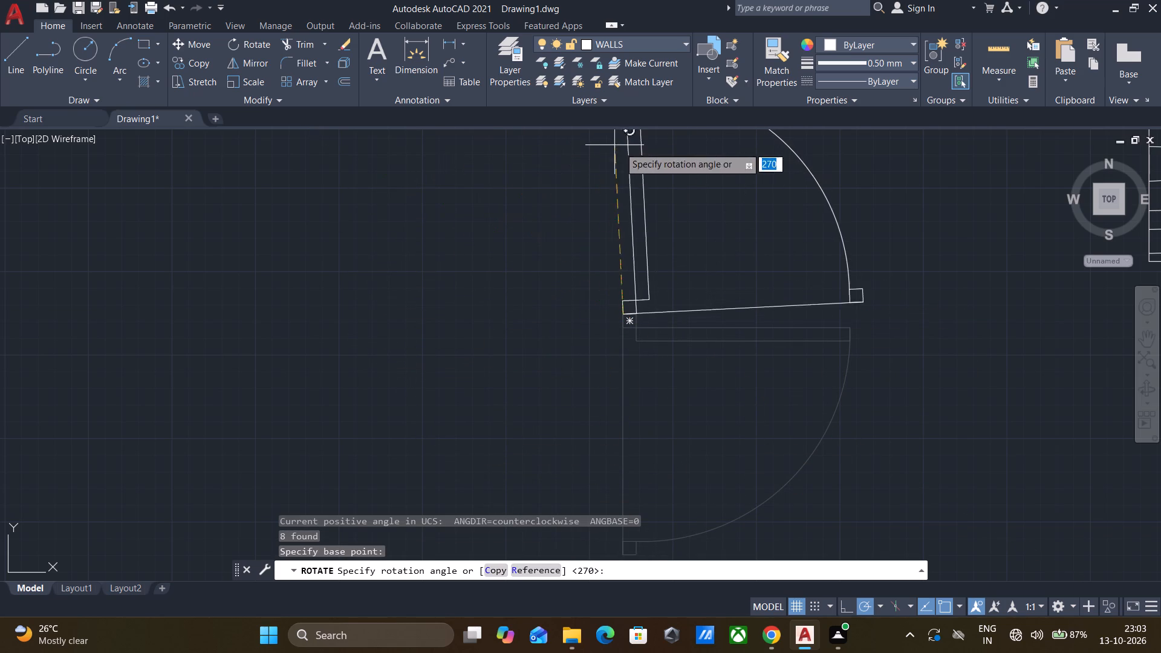
left_click(626, 148)
Move the rotated single door onto the foyer's exterior front wall, snapping its jamb corner to the outer wall line.
scroll(546, 235, "down", 2)
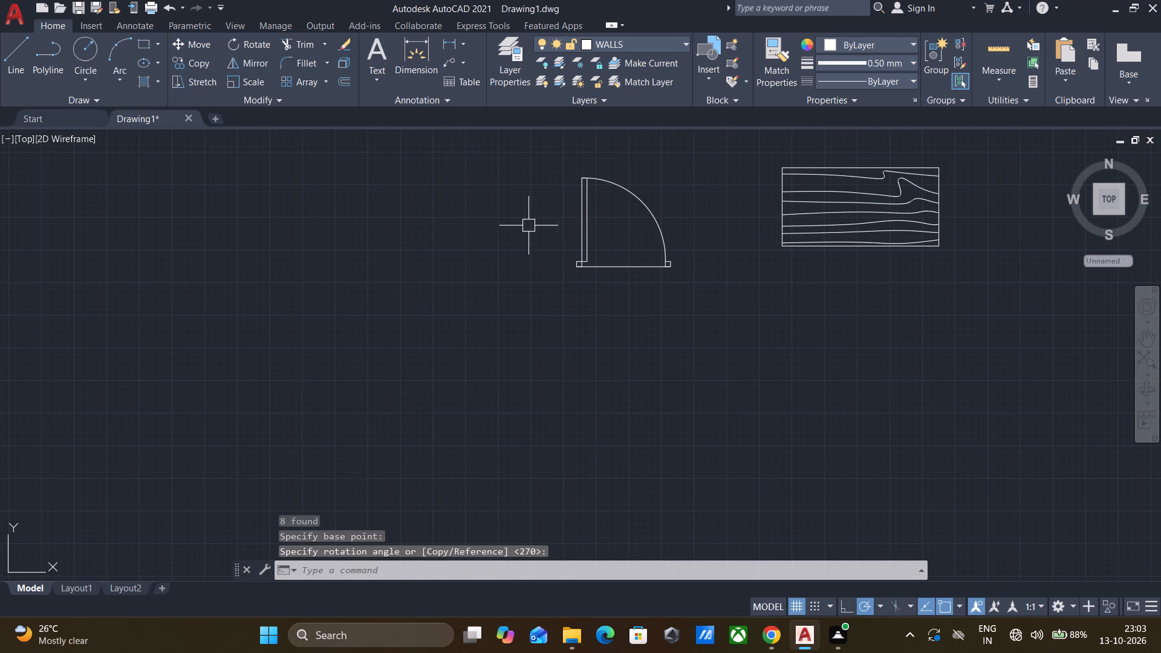
left_click(549, 164)
left_click(692, 310)
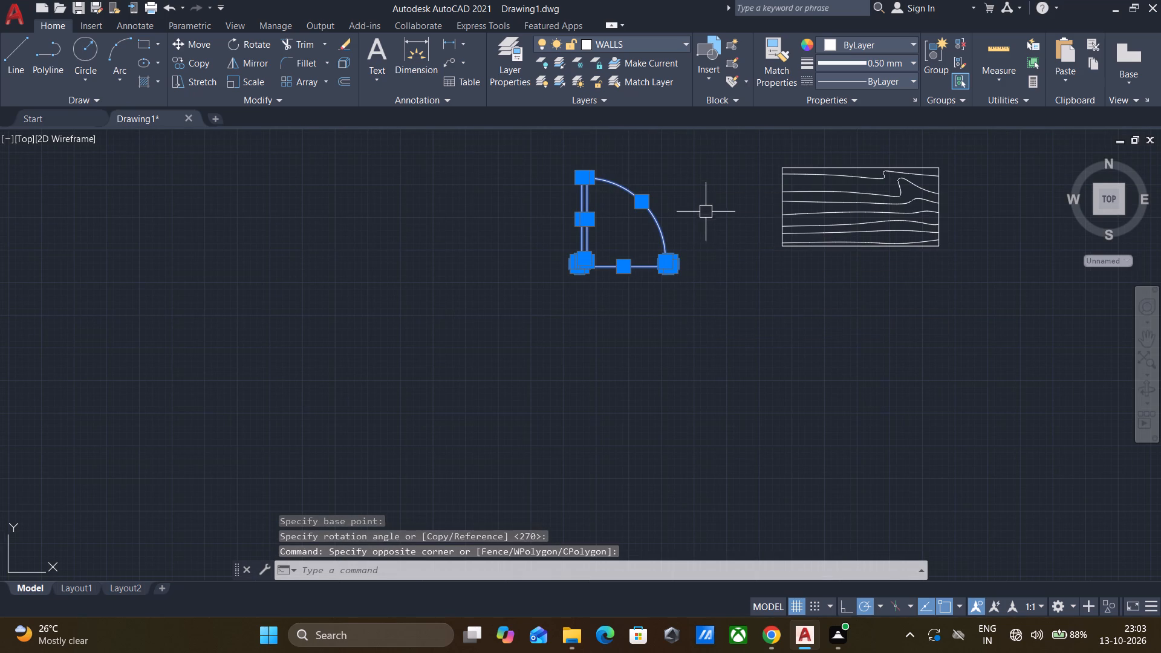
key("m")
key("Return")
scroll(600, 270, "up", 2)
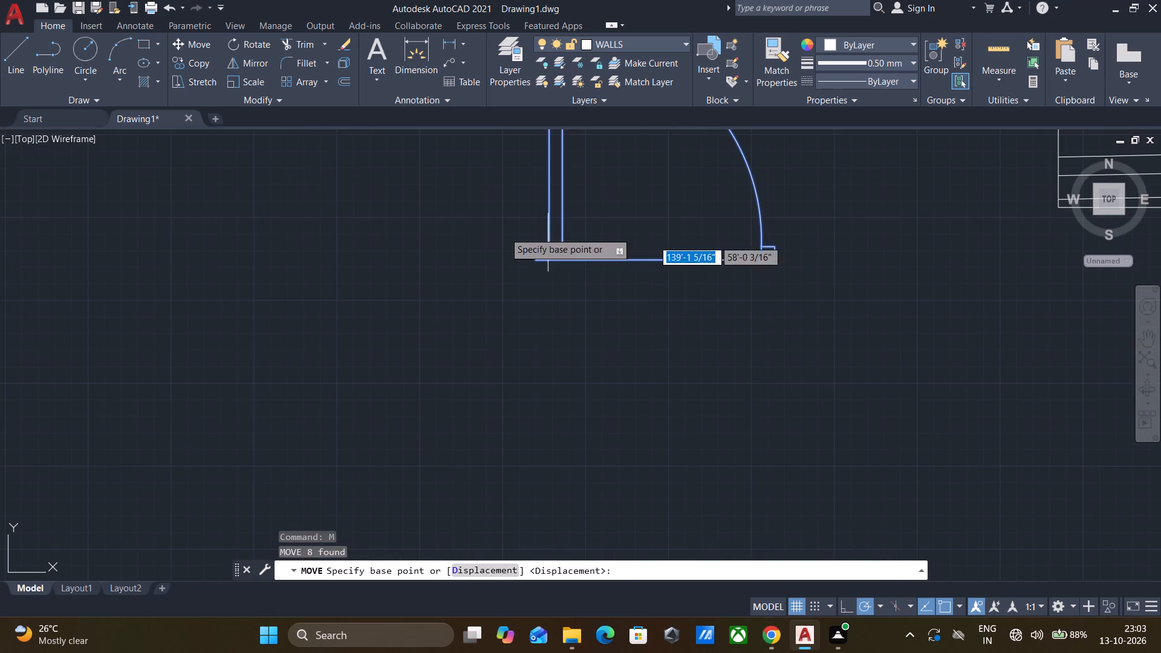
left_click(538, 259)
scroll(520, 274, "down", 6)
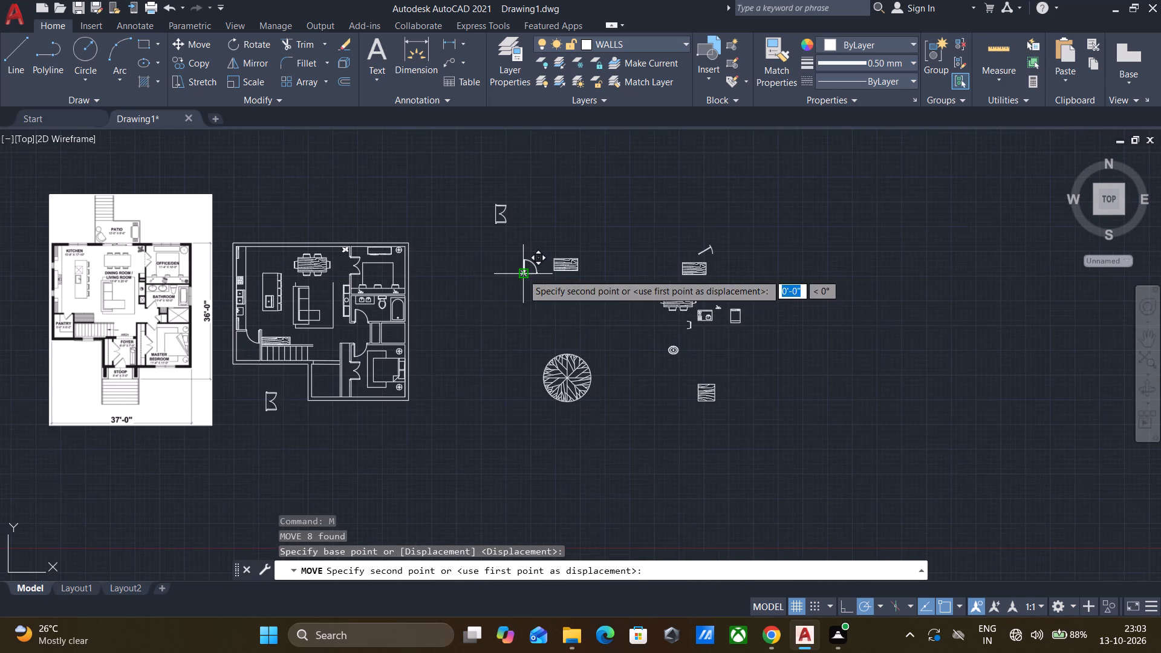
middle_click_drag(522, 274, 639, 154)
scroll(423, 266, "up", 3)
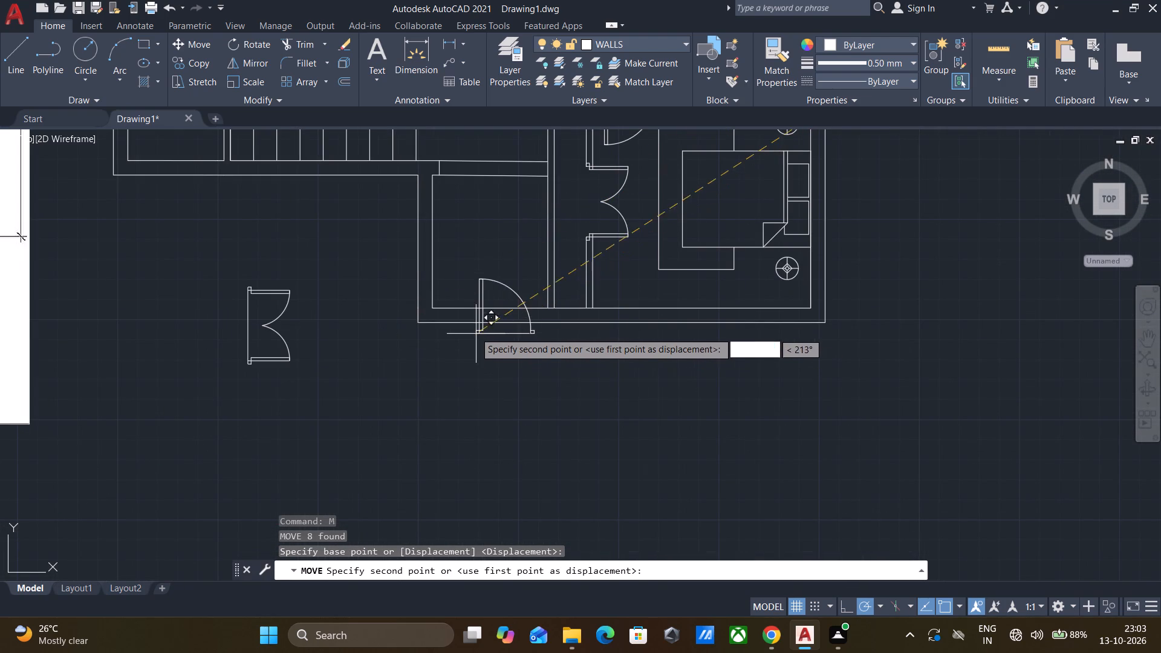
left_click(461, 324)
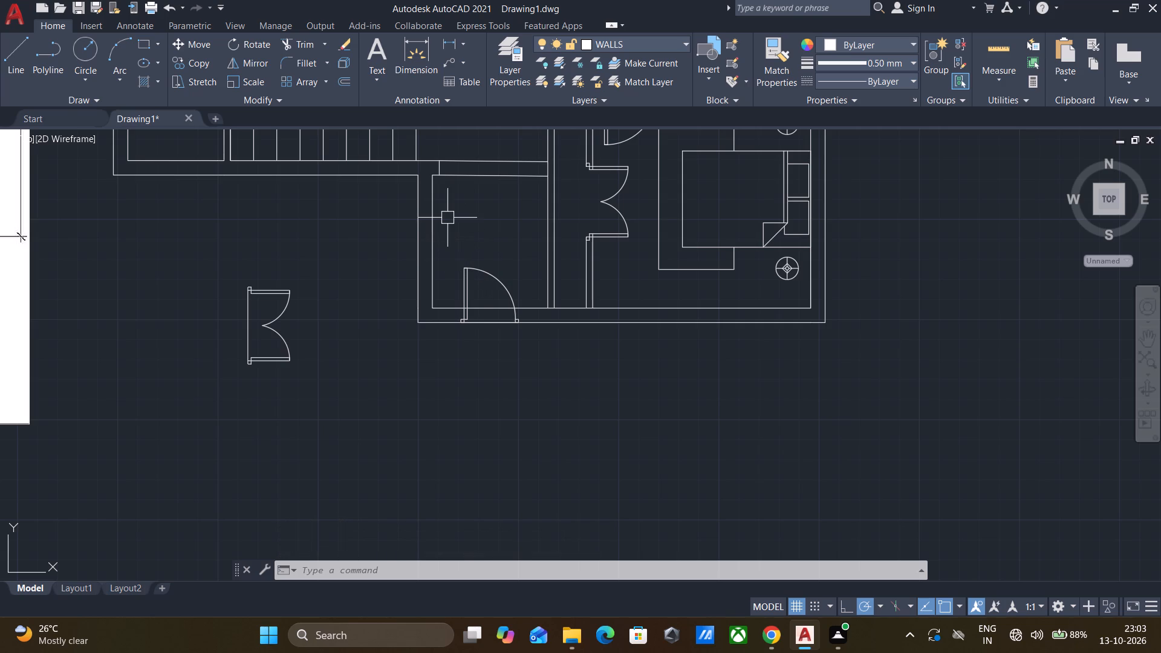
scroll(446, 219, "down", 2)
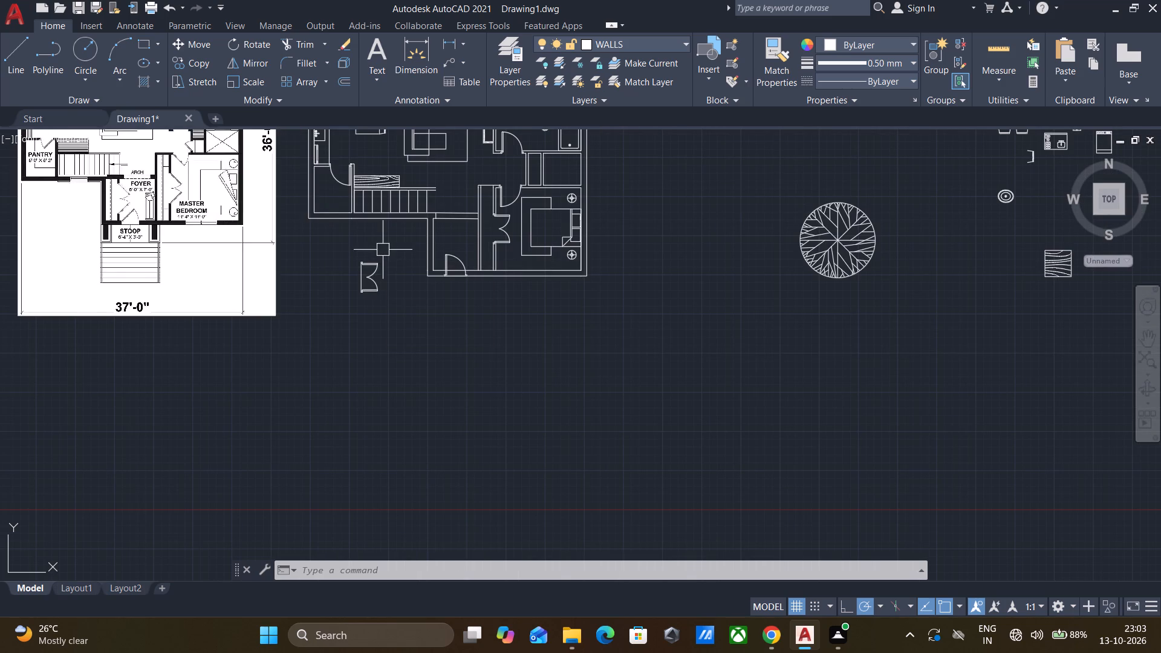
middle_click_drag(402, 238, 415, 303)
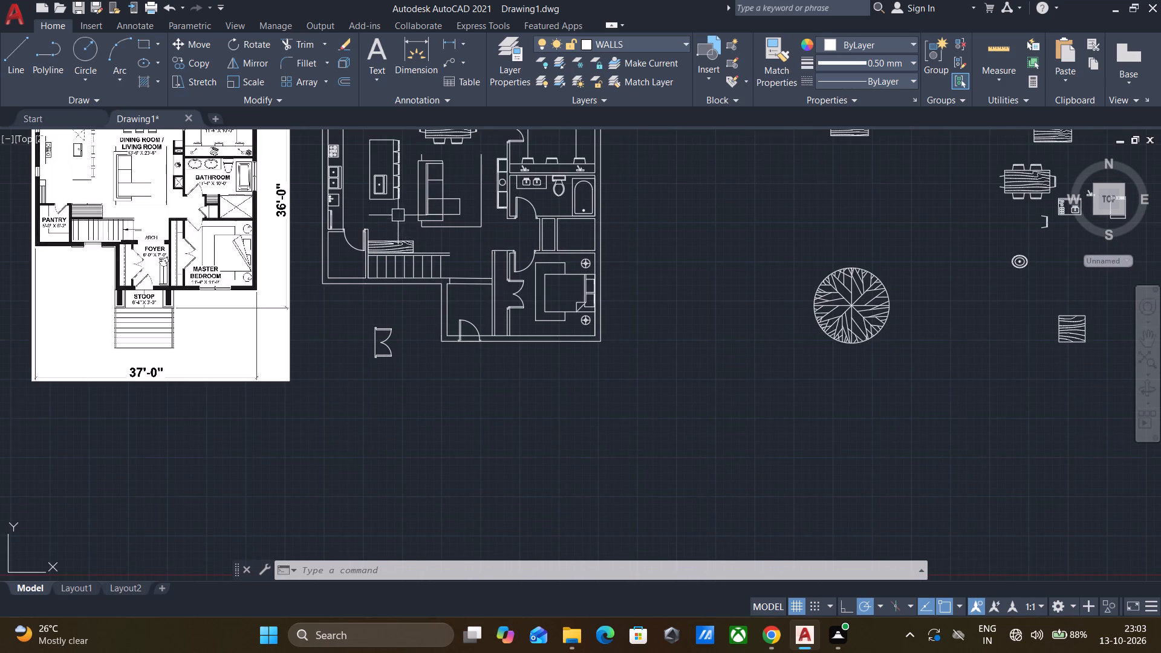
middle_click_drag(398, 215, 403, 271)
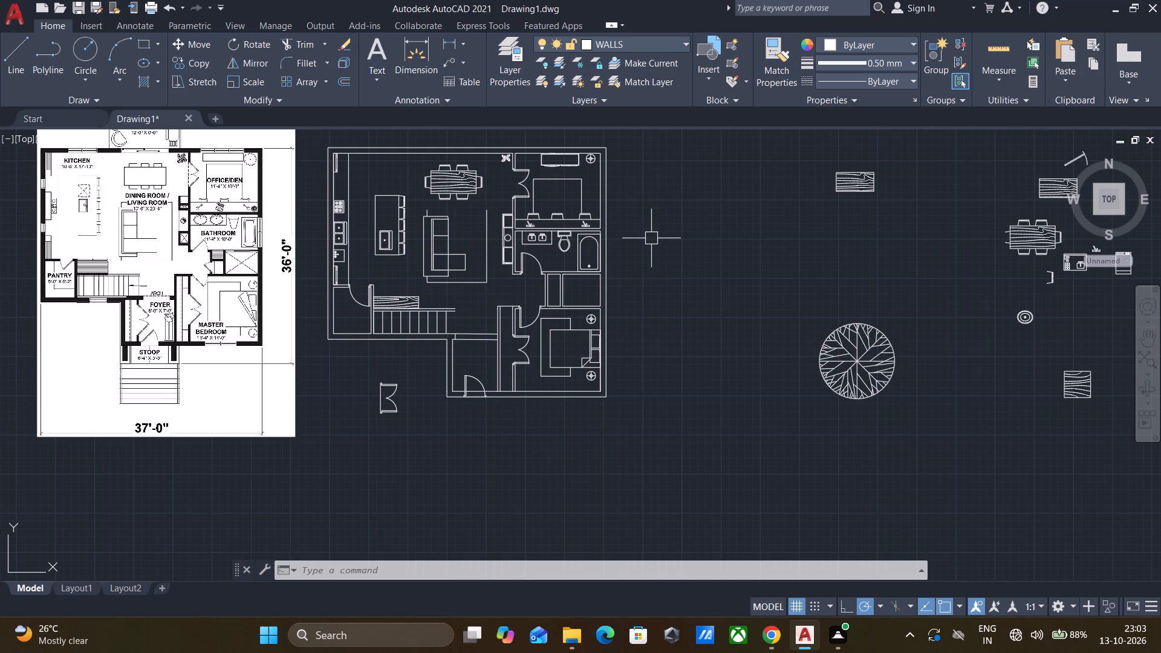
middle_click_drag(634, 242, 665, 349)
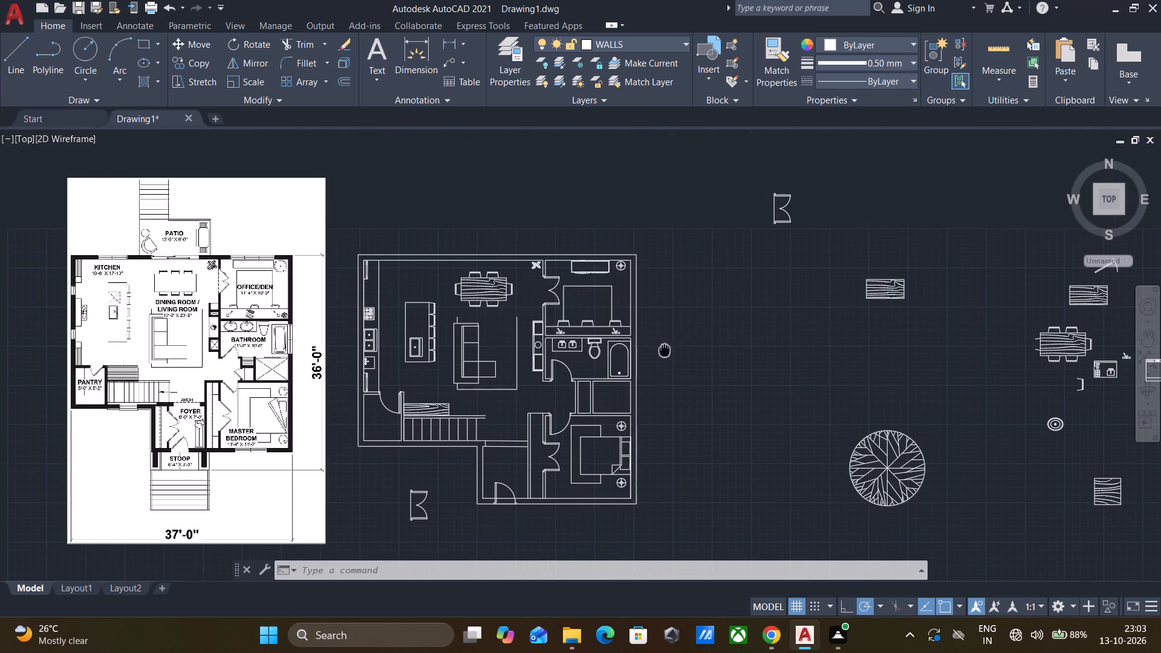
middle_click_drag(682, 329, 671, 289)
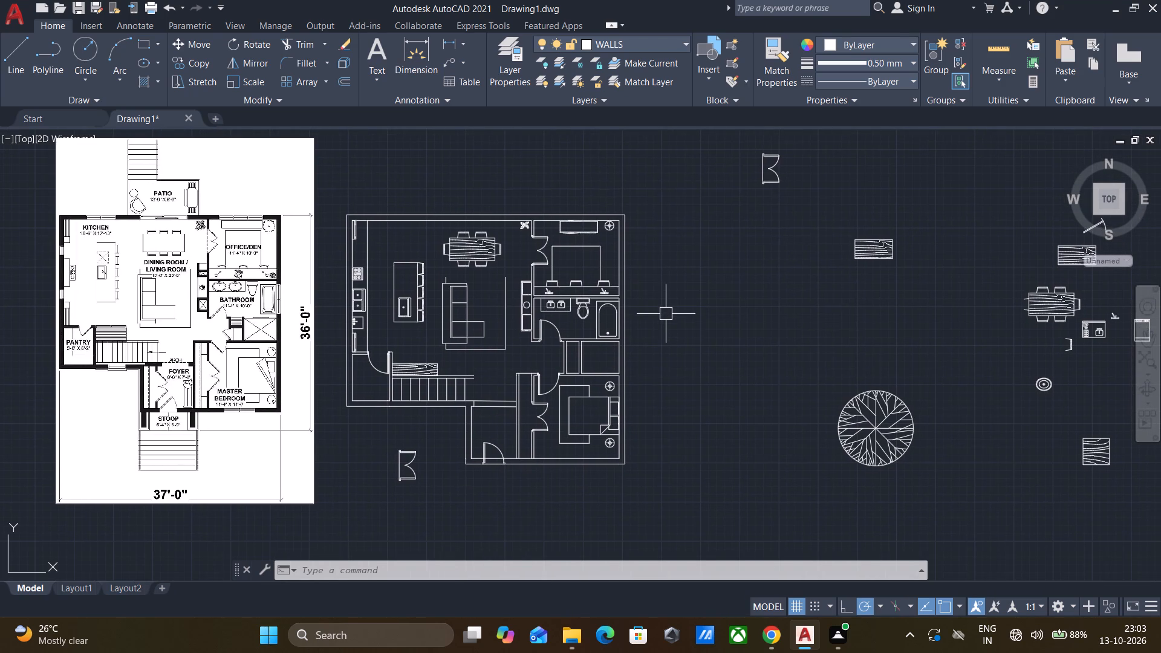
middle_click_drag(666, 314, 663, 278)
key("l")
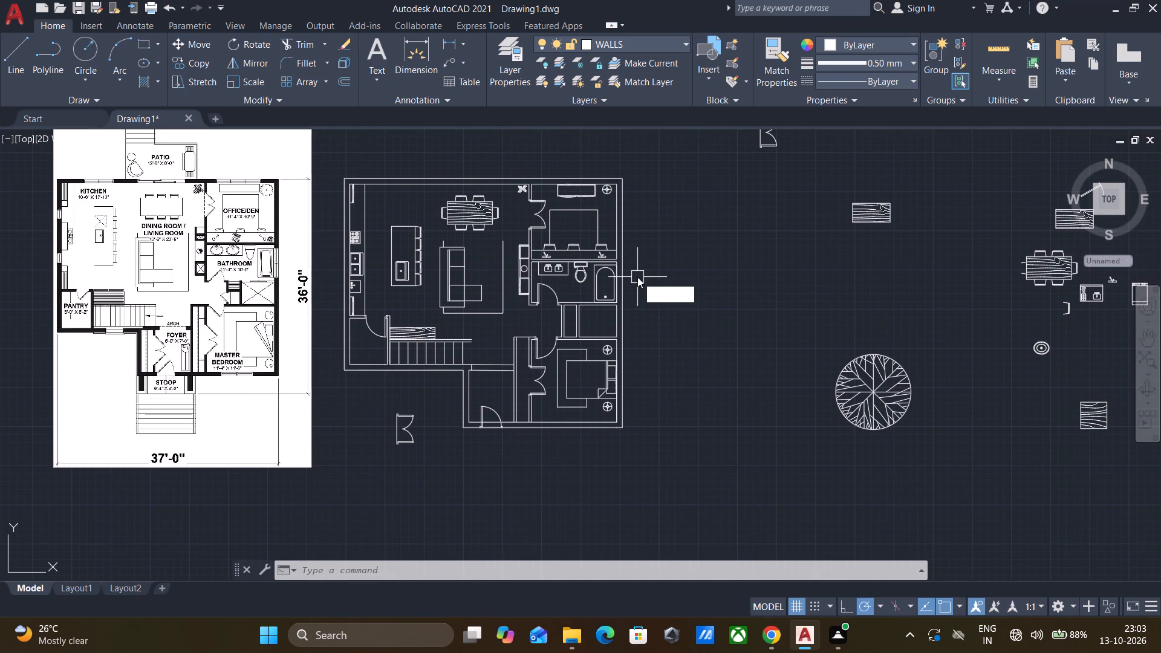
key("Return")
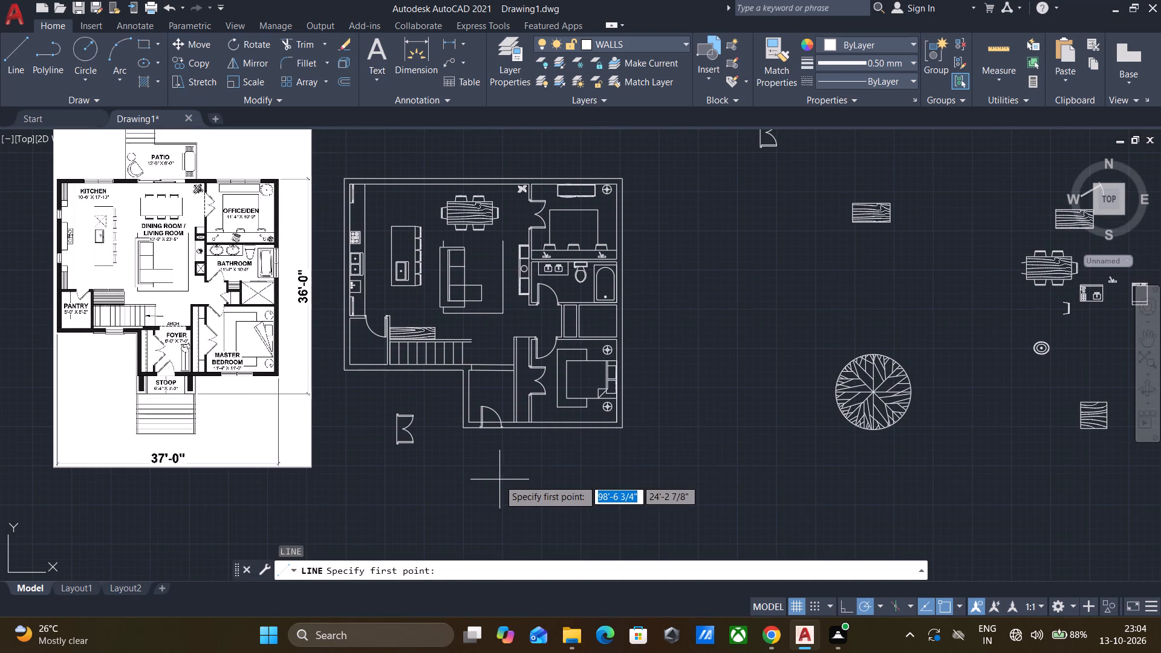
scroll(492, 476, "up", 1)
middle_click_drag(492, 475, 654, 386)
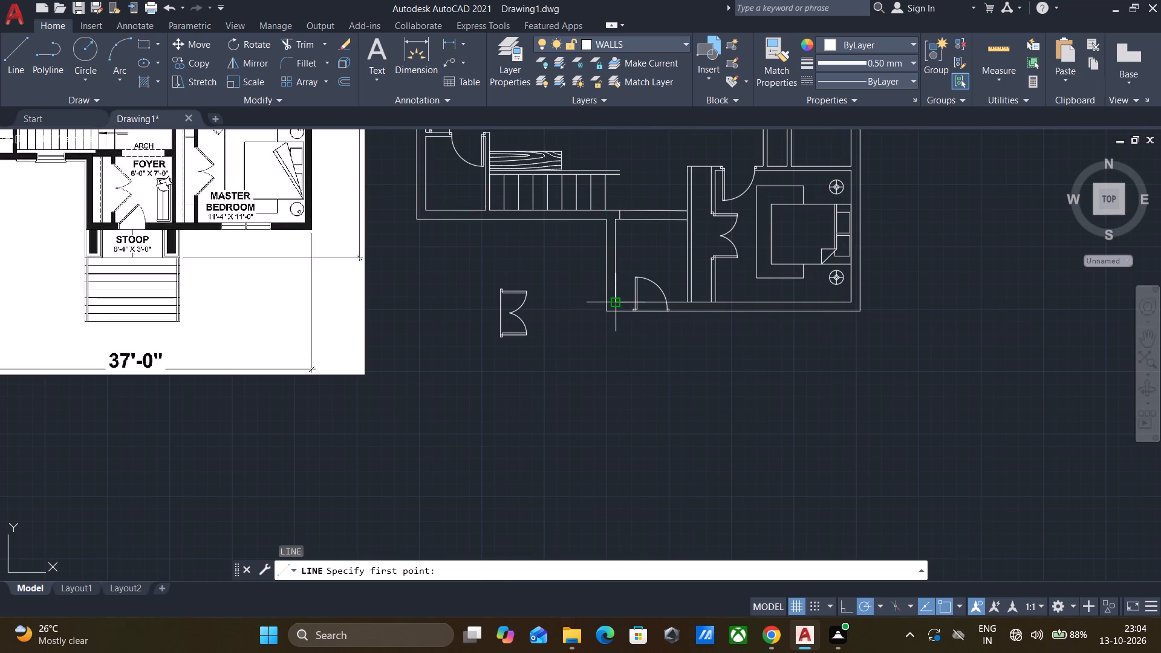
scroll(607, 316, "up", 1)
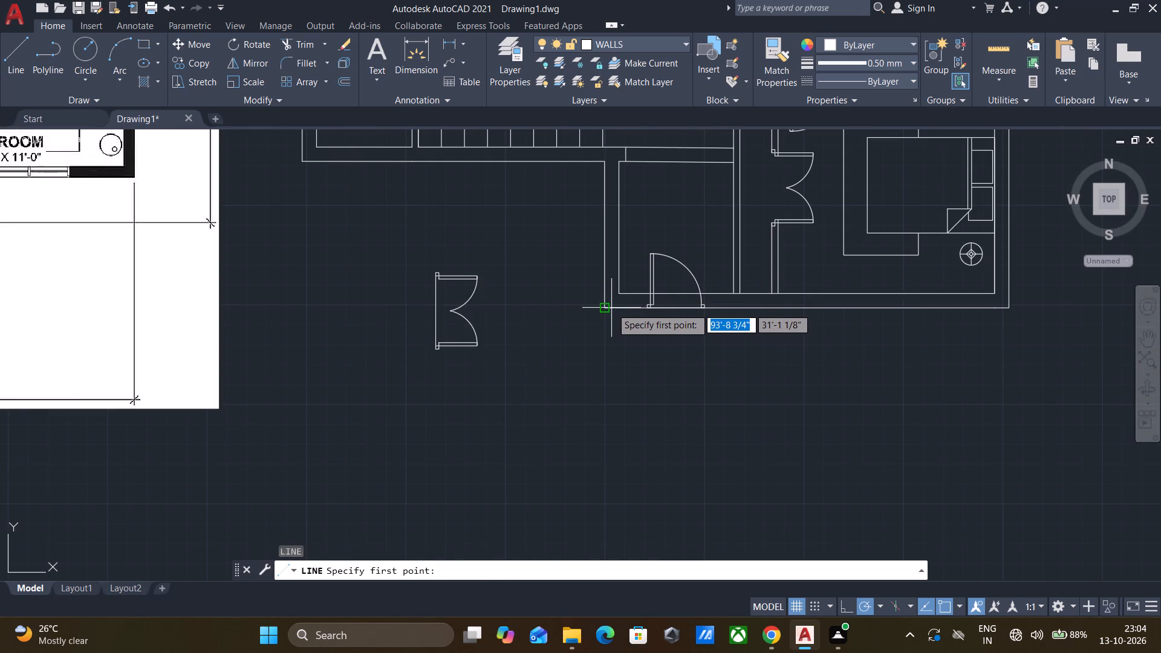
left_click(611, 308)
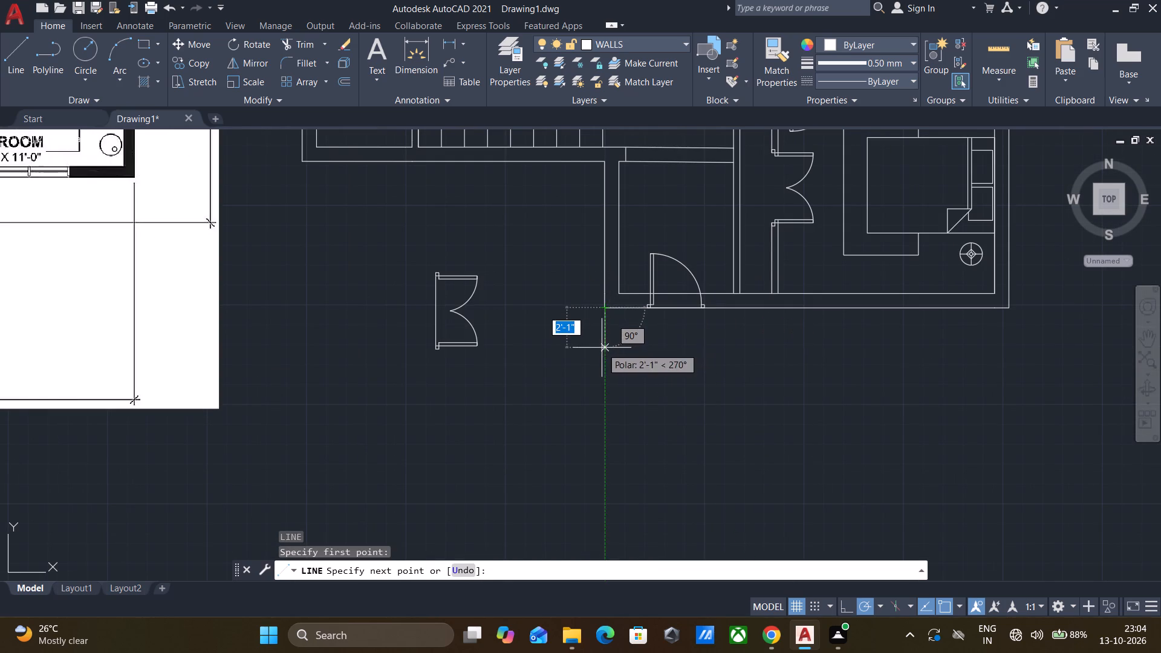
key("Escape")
Draw a narrow three-sided stoop post with lines, extending down from the outer front wall near the foyer's outer corner.
key("space")
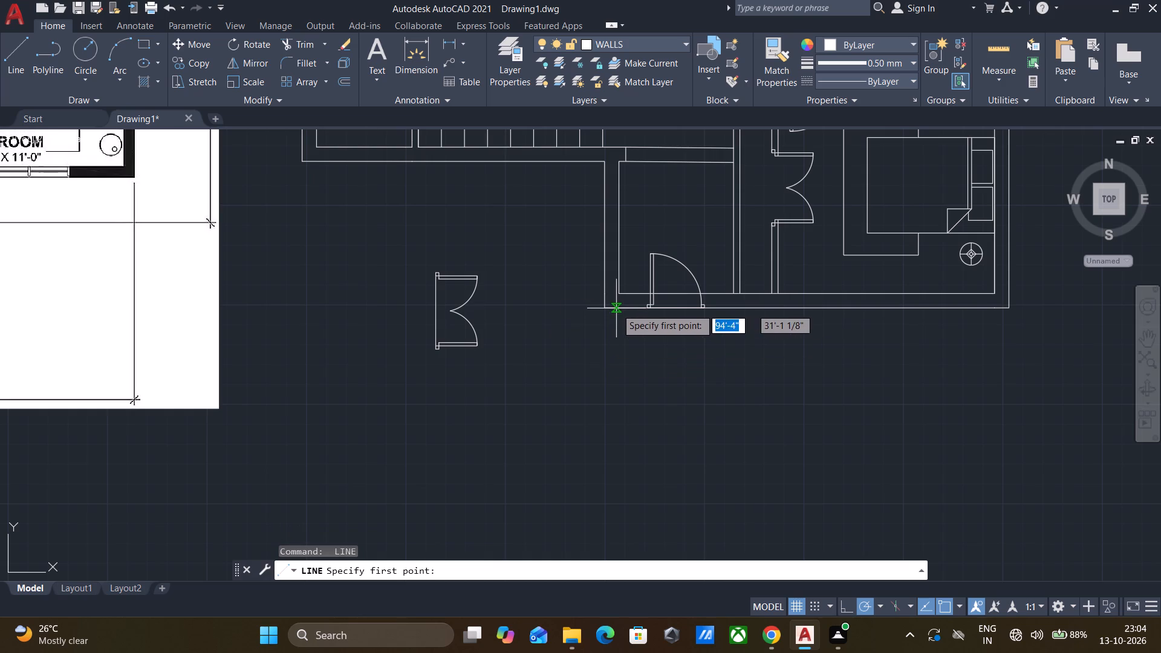
left_click(616, 308)
left_click(616, 355)
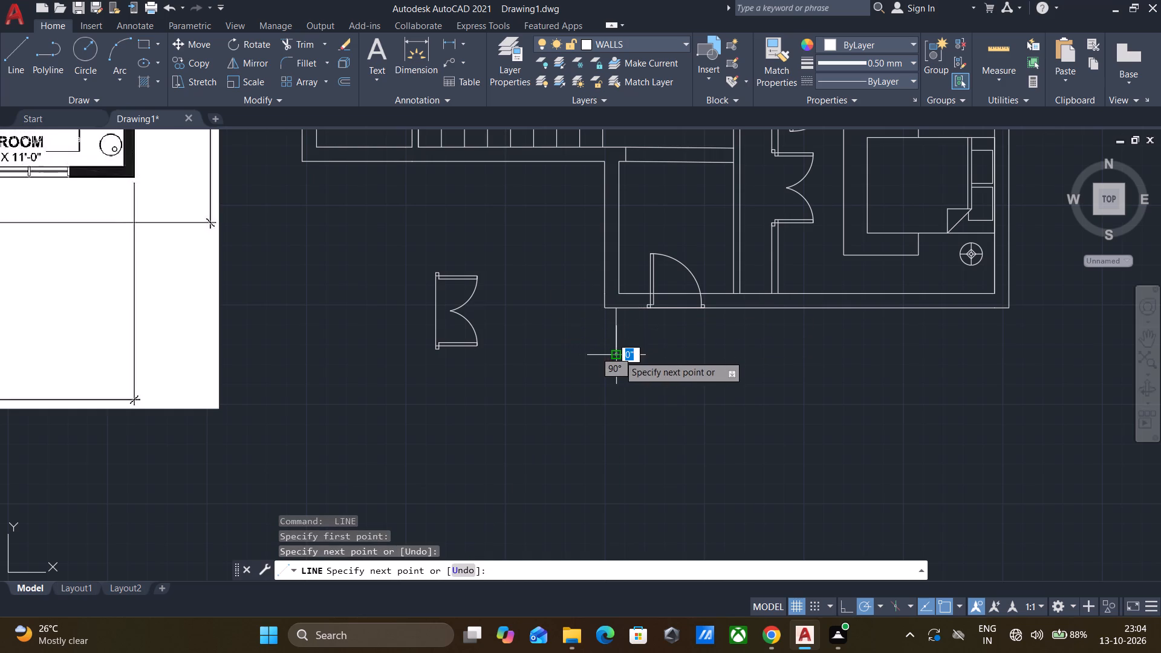
left_click(627, 353)
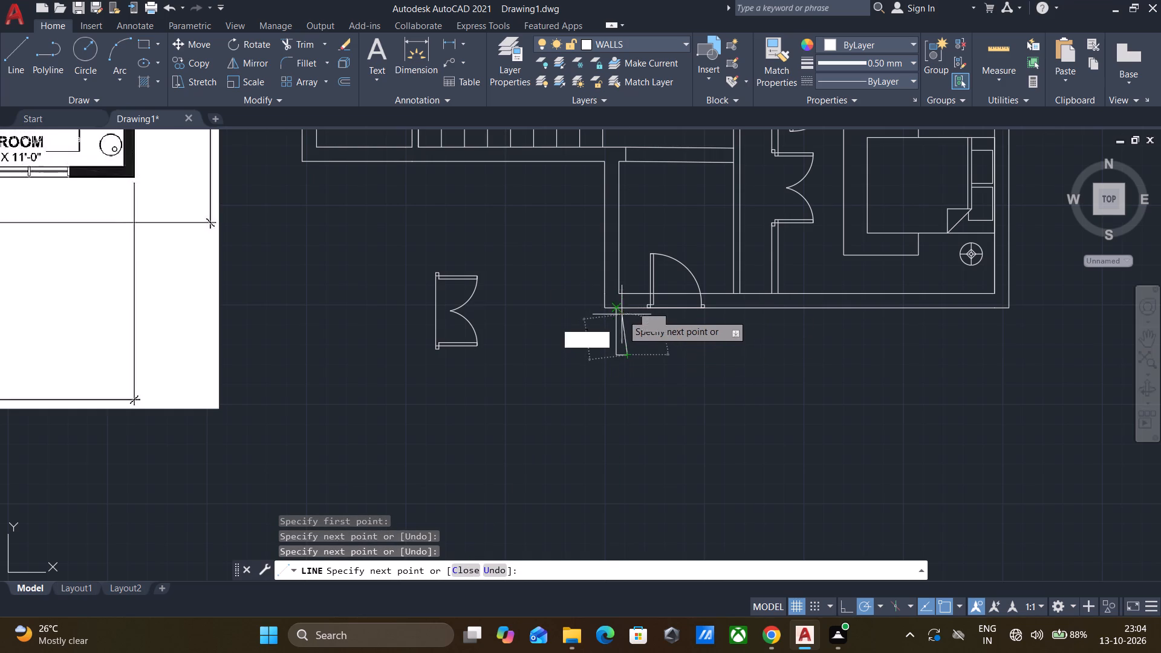
left_click(626, 307)
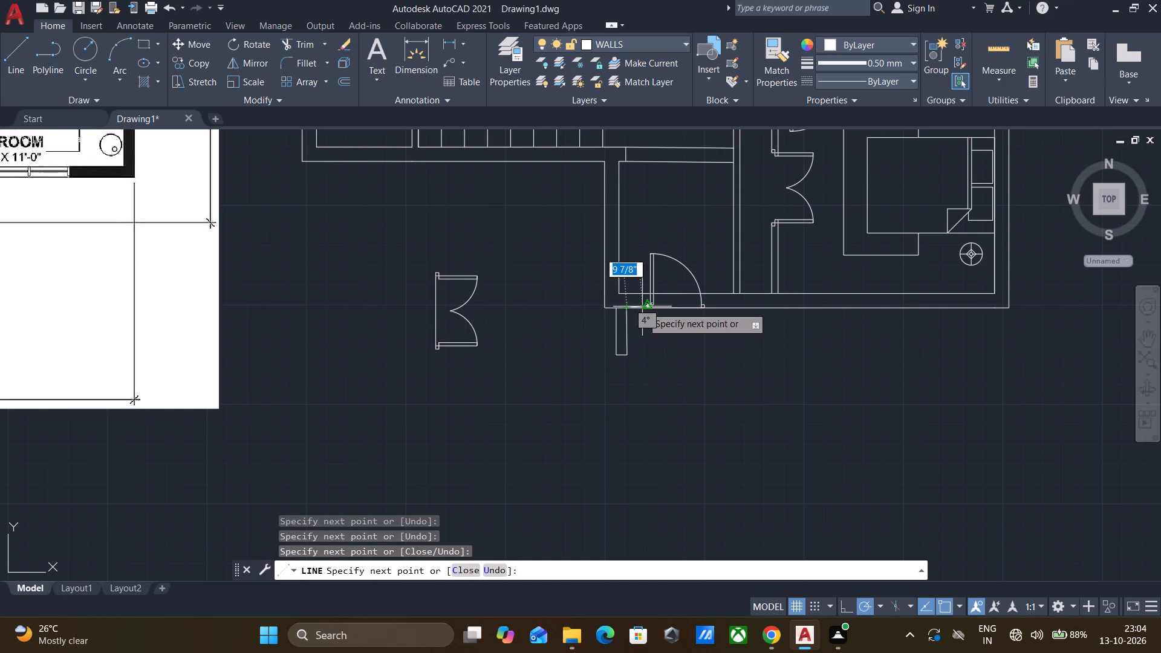
key("space")
Draw a second three-sided stoop post, about 2'-5 9/16" long and 6 3/16" wide, below the outer front wall in line with the foyer–closet wall.
key("space")
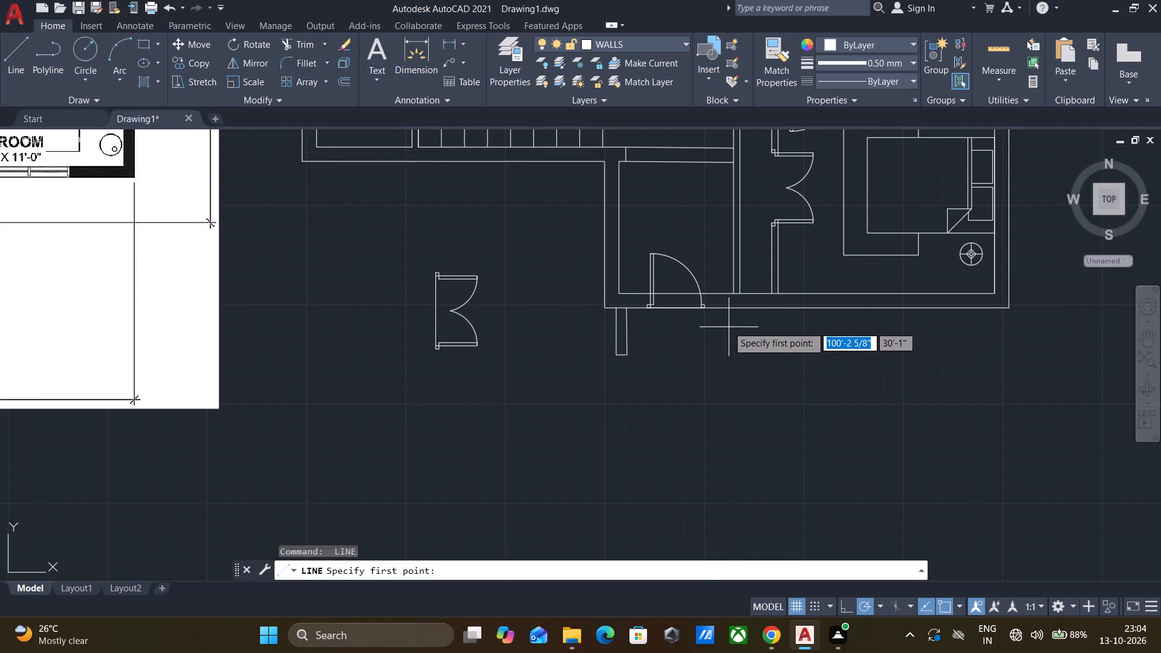
scroll(726, 323, "down", 1)
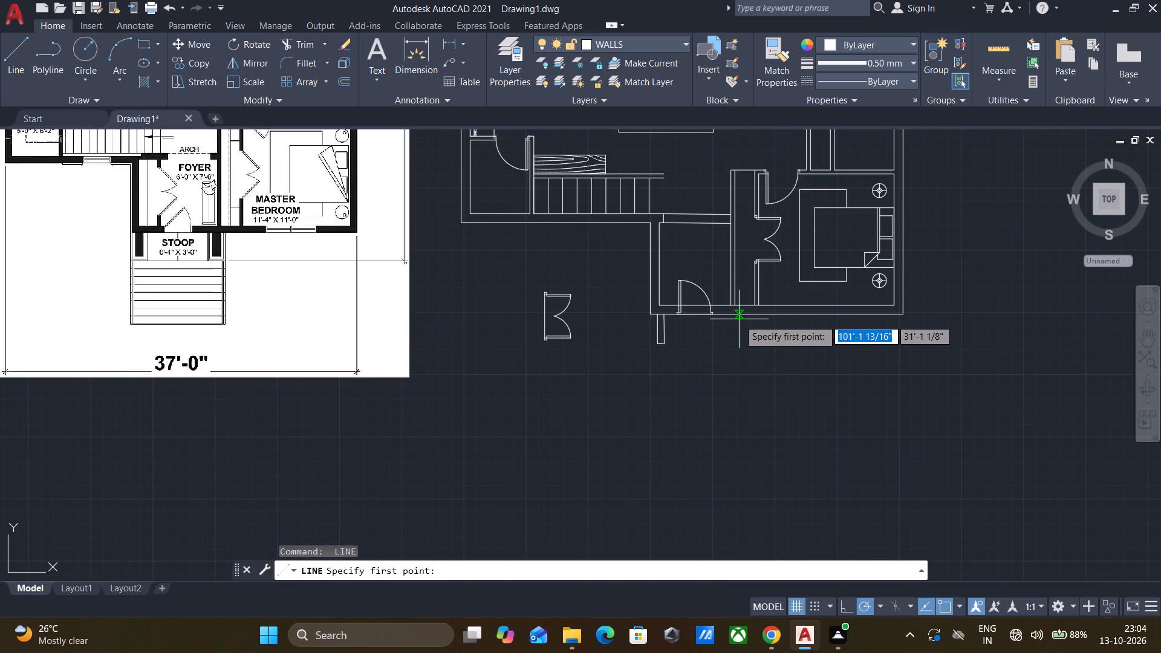
scroll(734, 316, "up", 2)
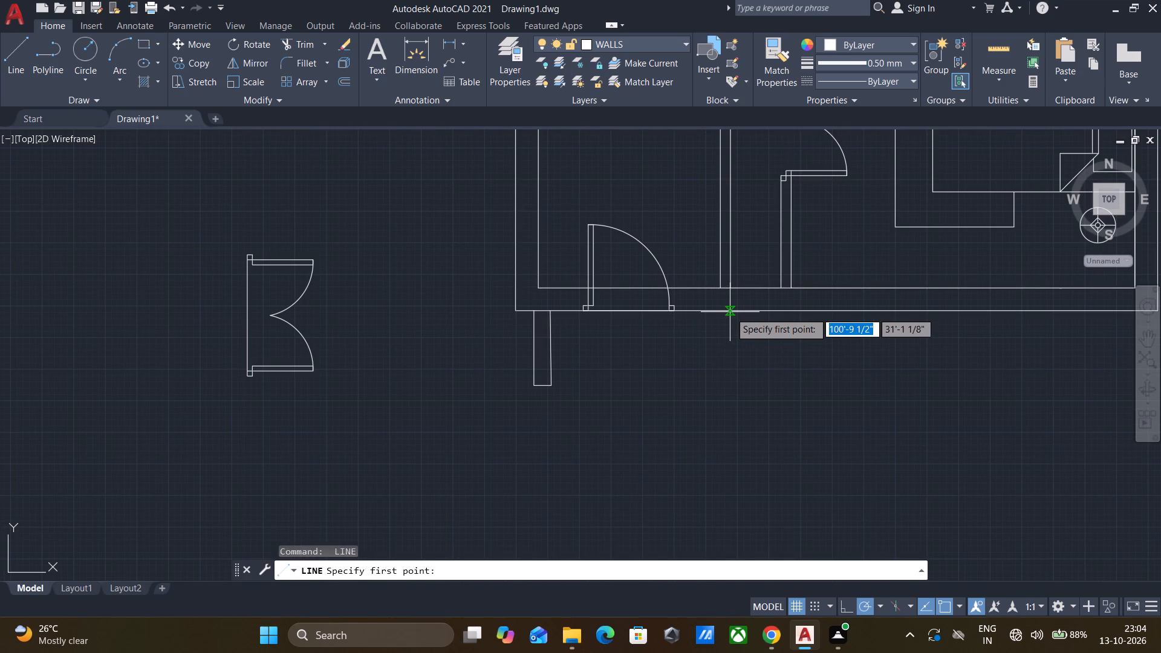
left_click(730, 312)
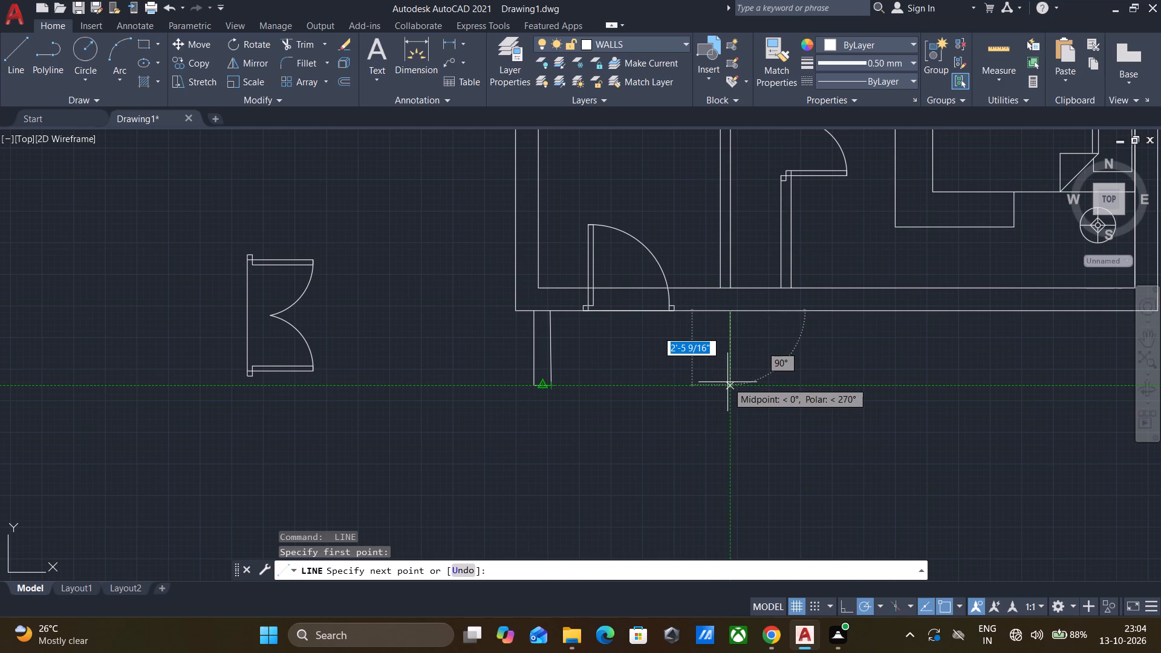
left_click(729, 383)
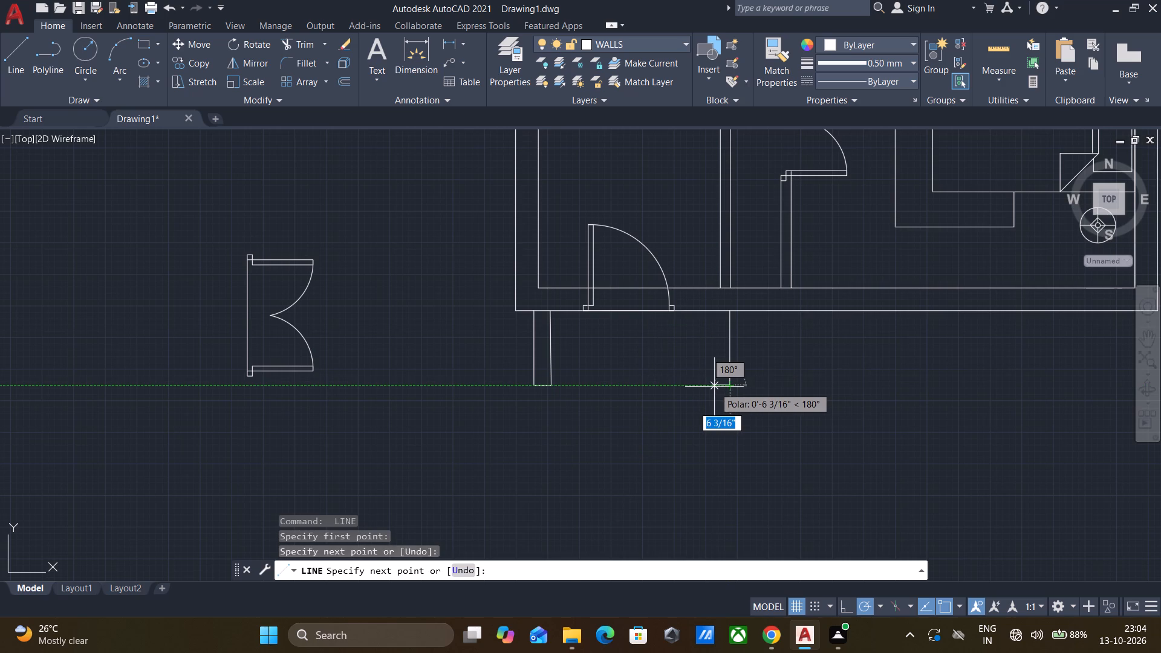
left_click(714, 387)
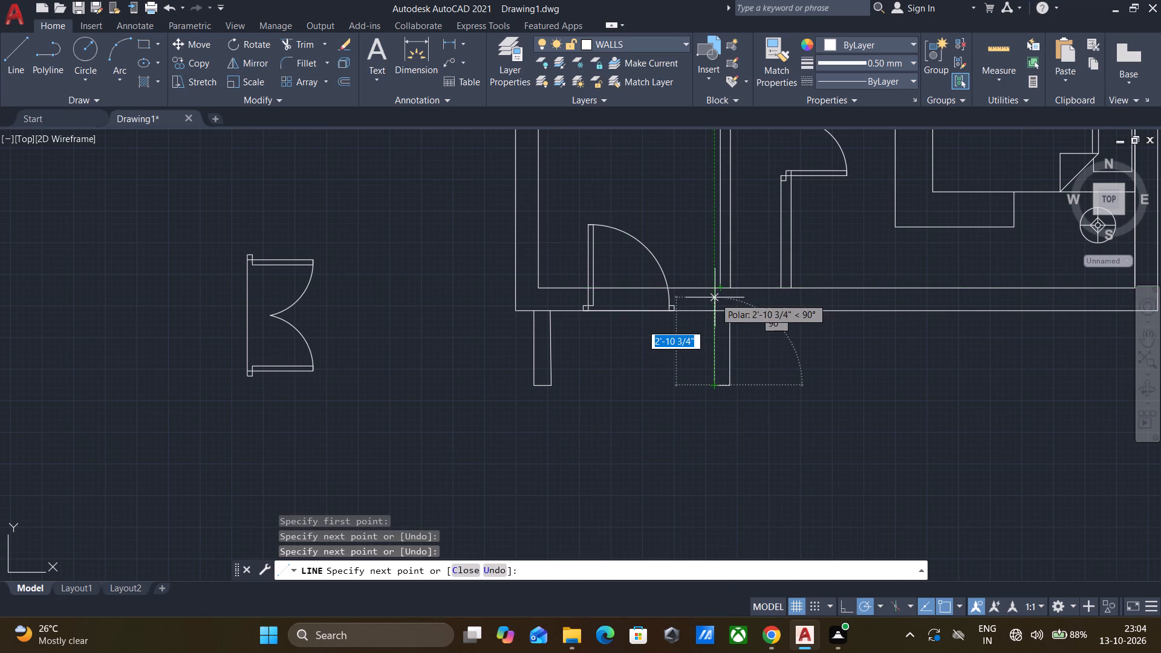
left_click(715, 297)
key("Escape")
Trim the new stoop post's inner side line where it overshoots the outer front wall line.
key("t")
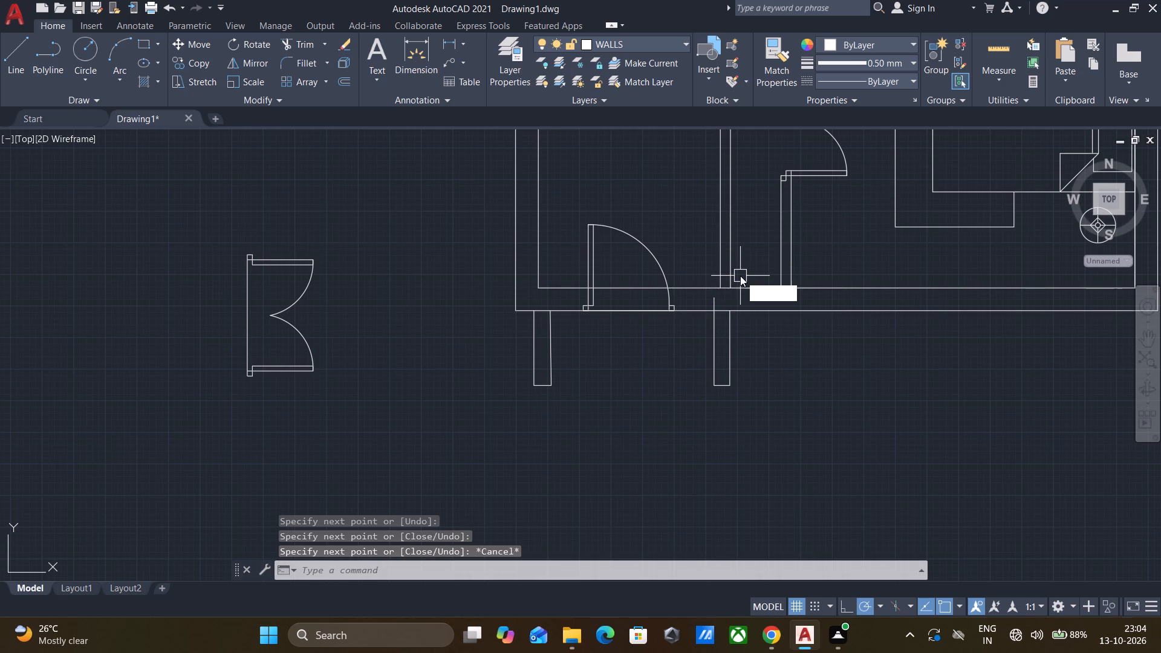
key("r")
key("Return")
key("Return")
scroll(726, 276, "up", 2)
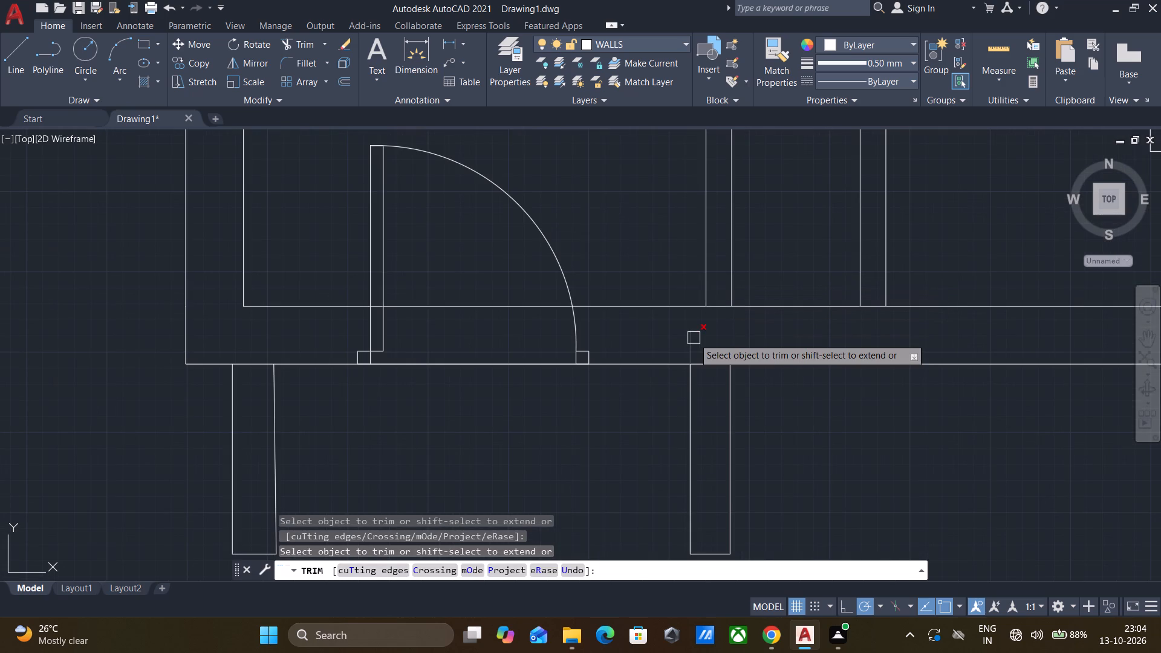
left_click(693, 340)
scroll(712, 365, "down", 2)
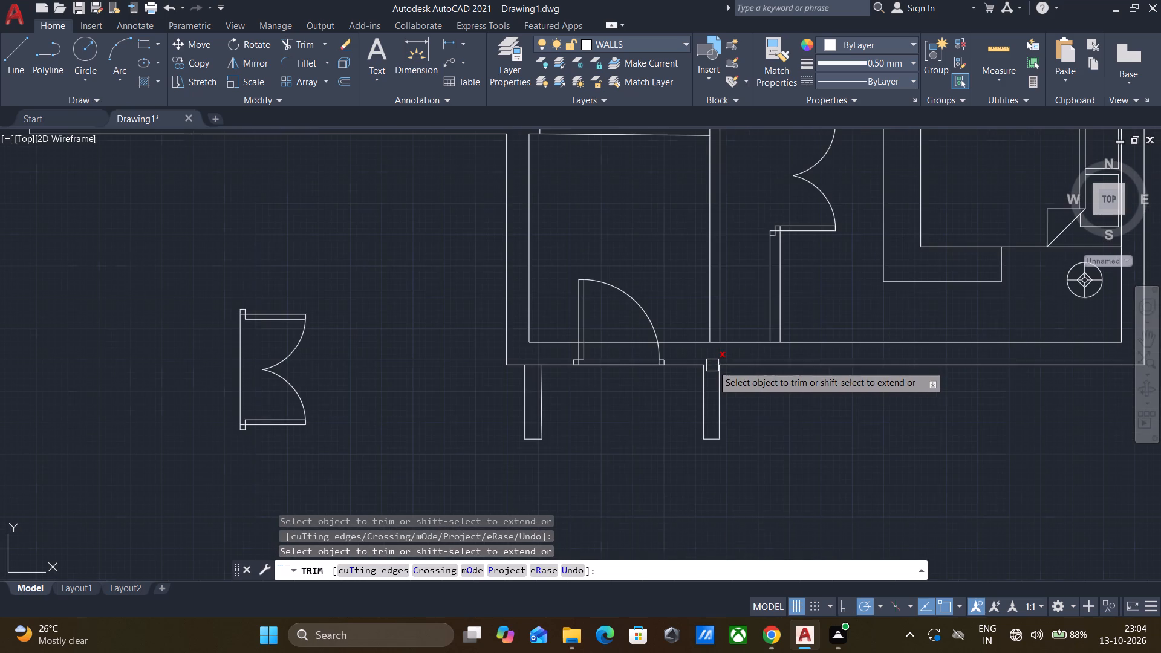
Trim the outer front wall line across the tops of both stoop posts so they open into the wall.
scroll(711, 362, "down", 2)
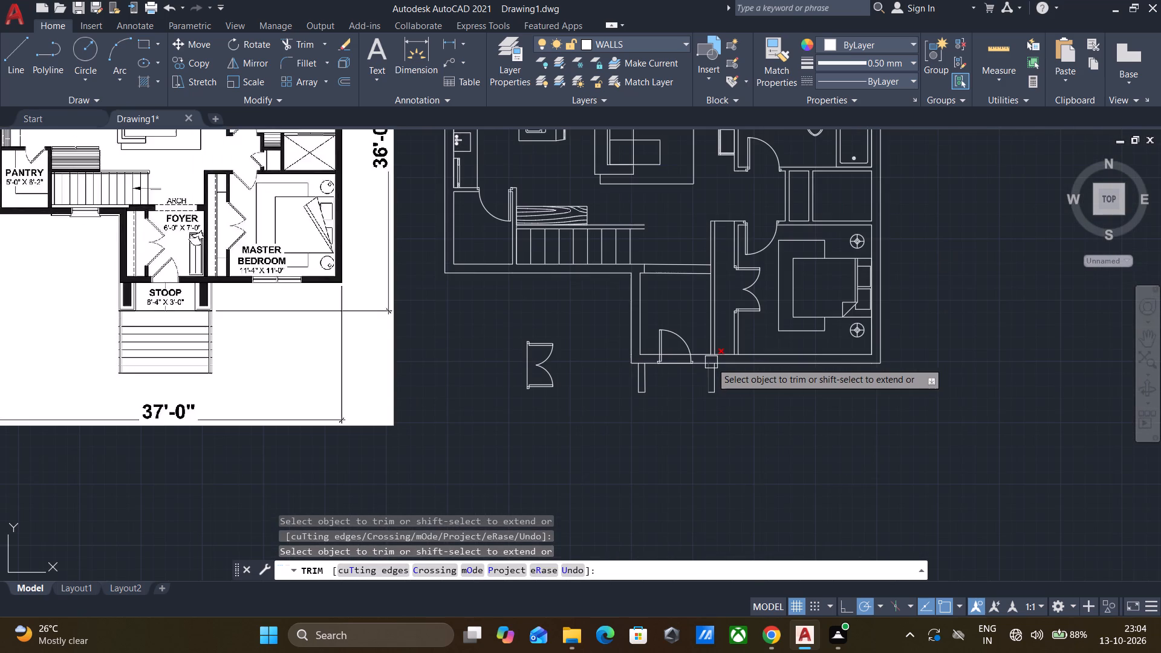
scroll(711, 362, "up", 5)
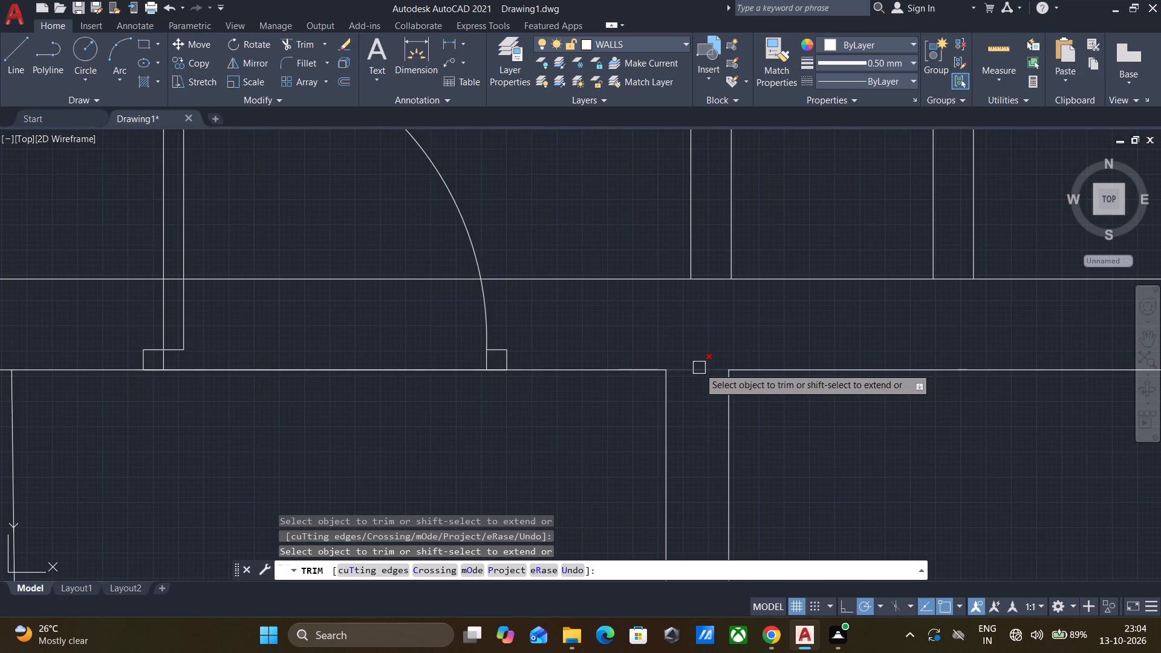
left_click(699, 368)
scroll(697, 370, "down", 3)
scroll(513, 377, "up", 3)
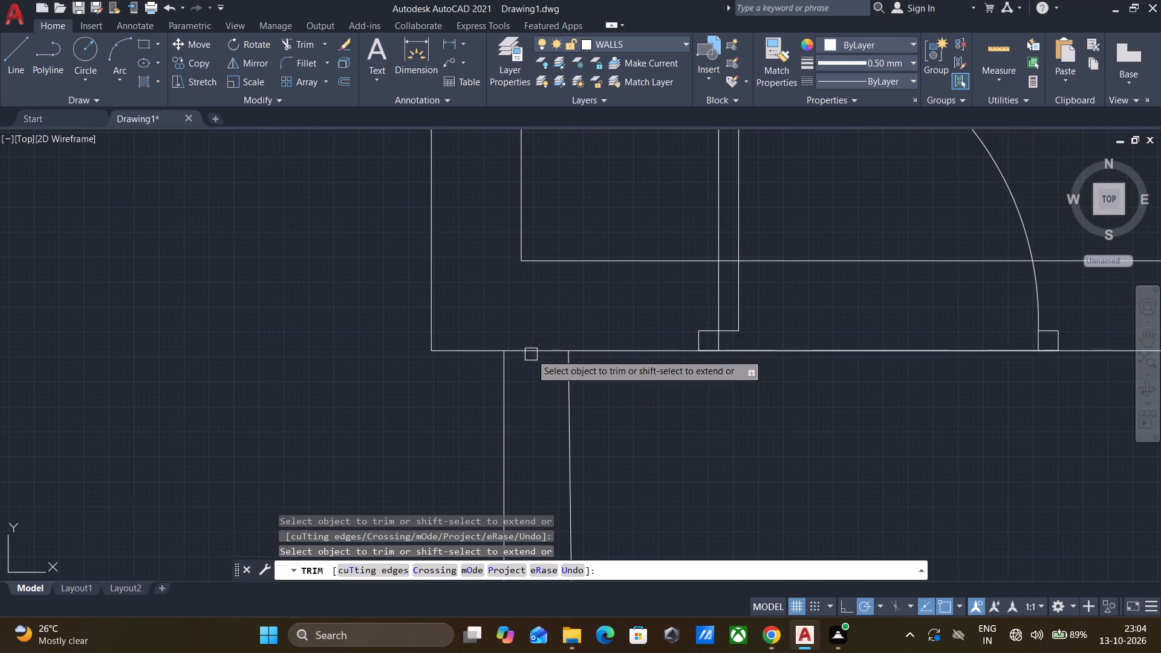
left_click(534, 348)
scroll(534, 348, "down", 4)
scroll(471, 336, "down", 2)
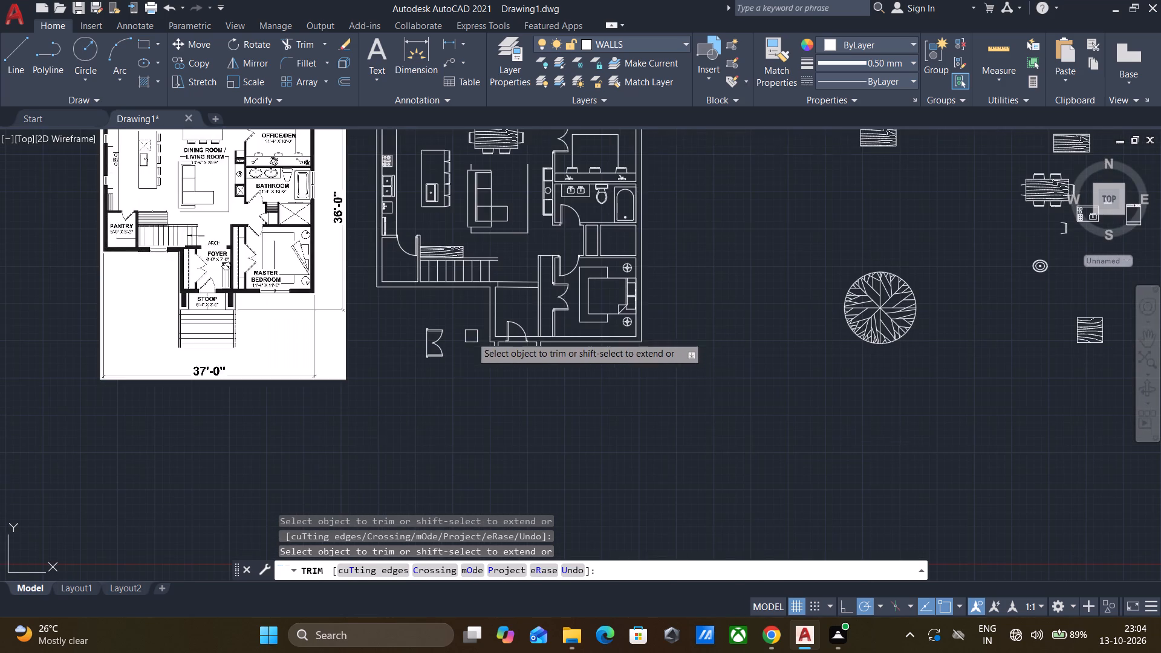
middle_click_drag(471, 336, 516, 374)
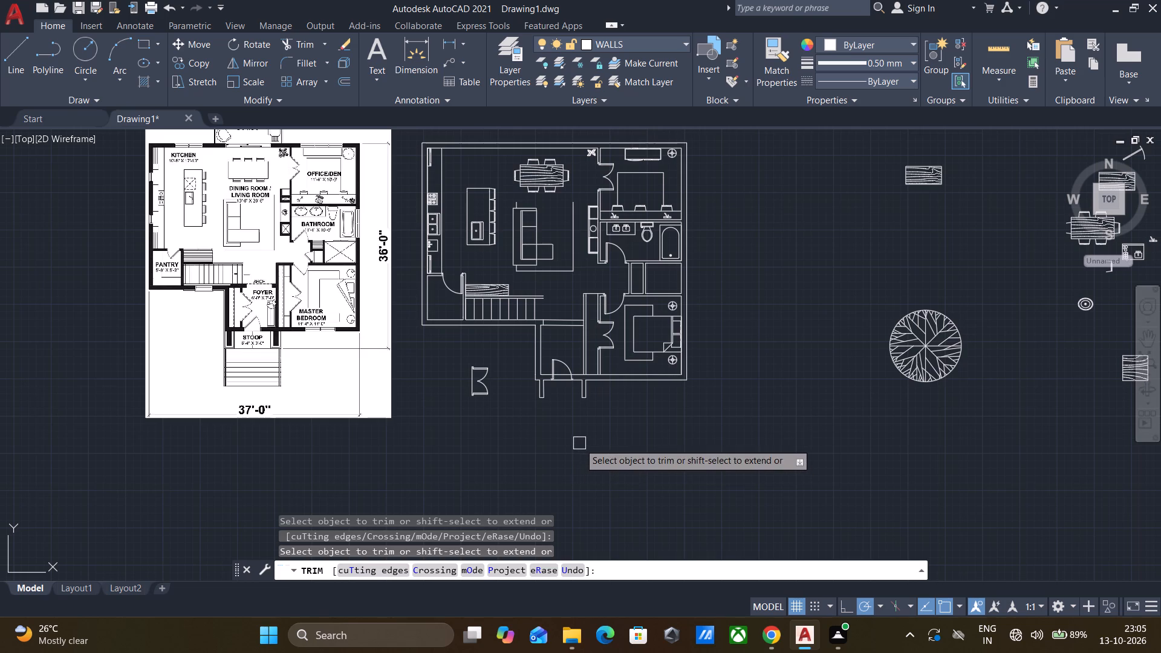
key("Escape")
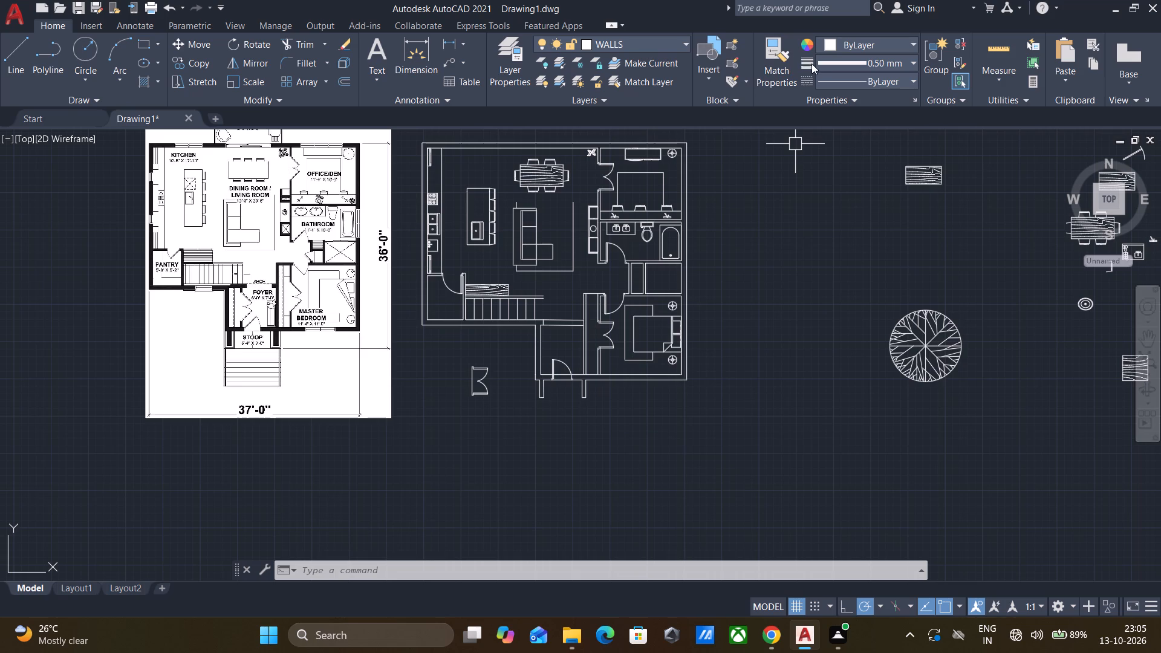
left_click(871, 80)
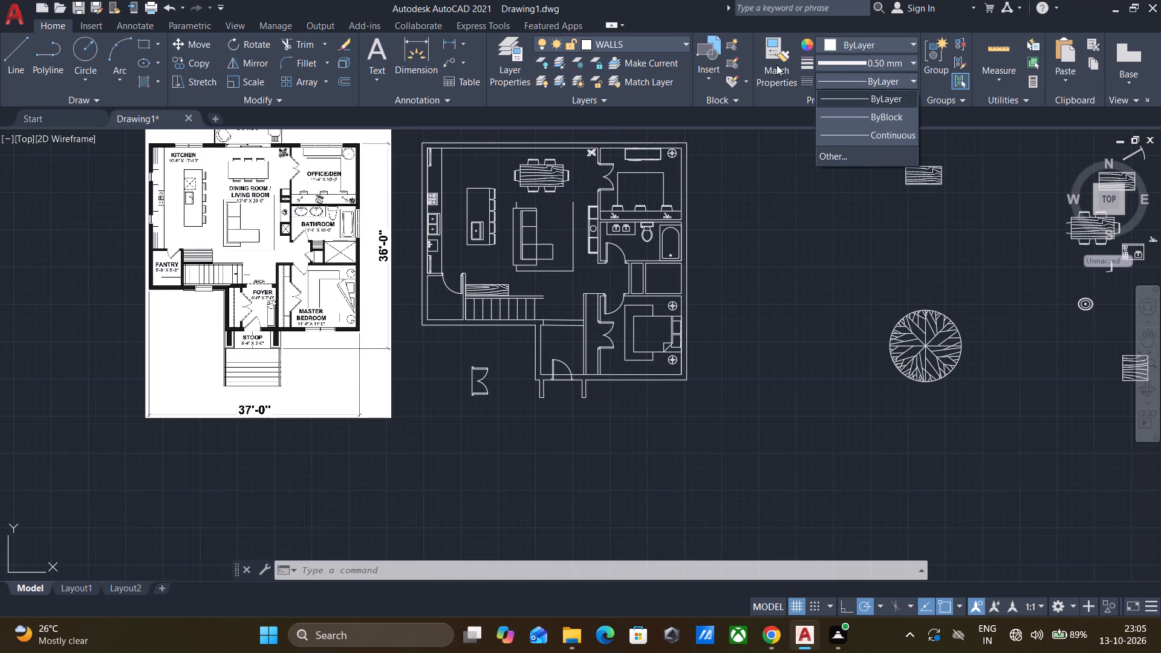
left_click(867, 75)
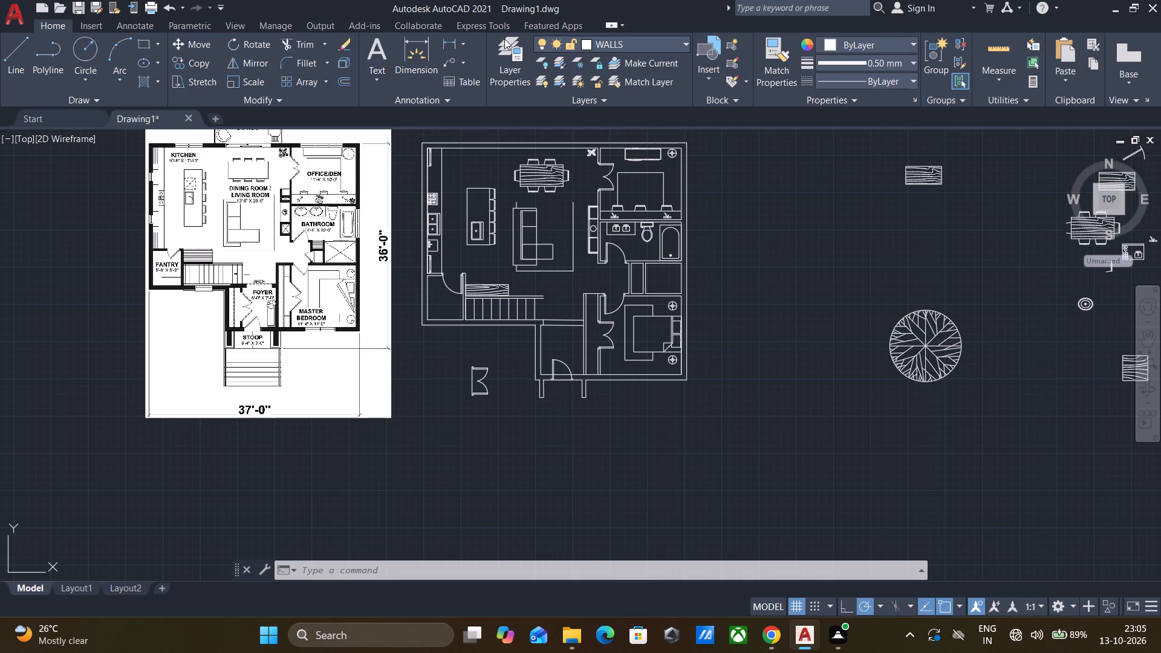
Create a new layer in the layer manager, keeping its lineweight at 0.53 mm.
left_click(504, 39)
left_click(121, 163)
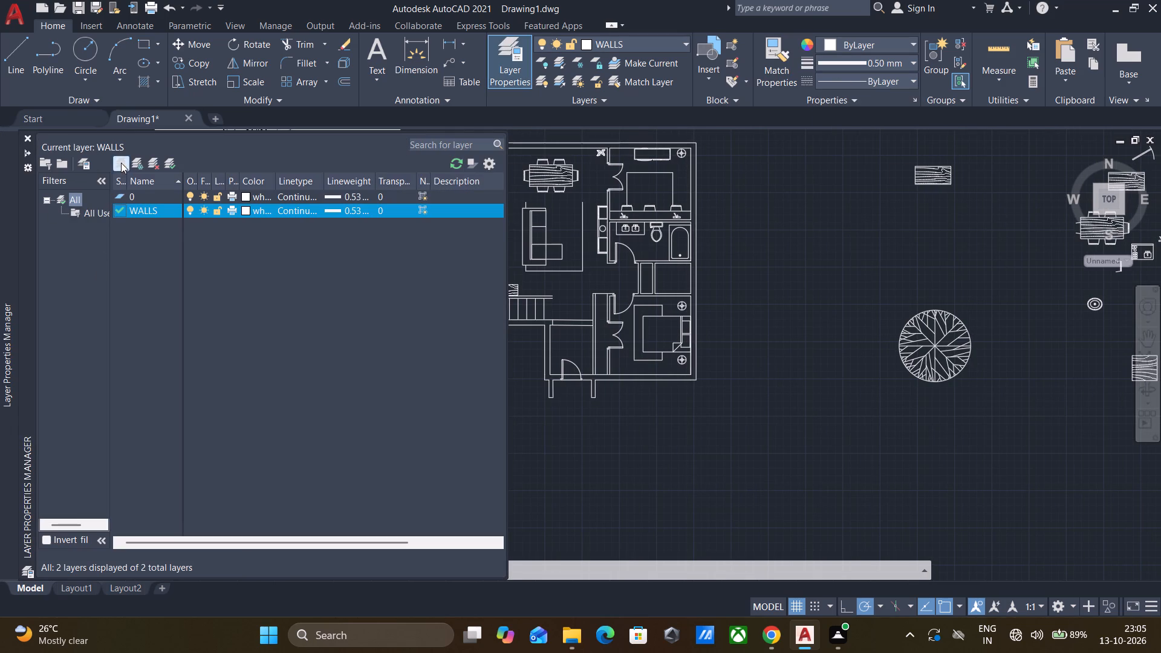
left_click(333, 224)
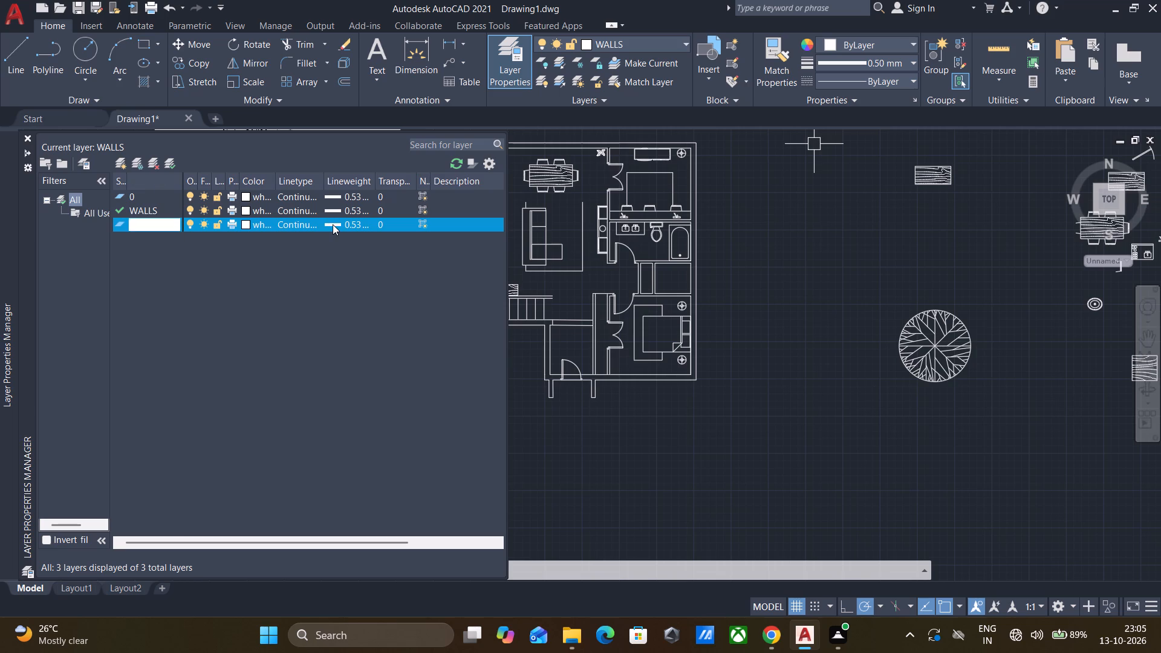
scroll(542, 291, "down", 8)
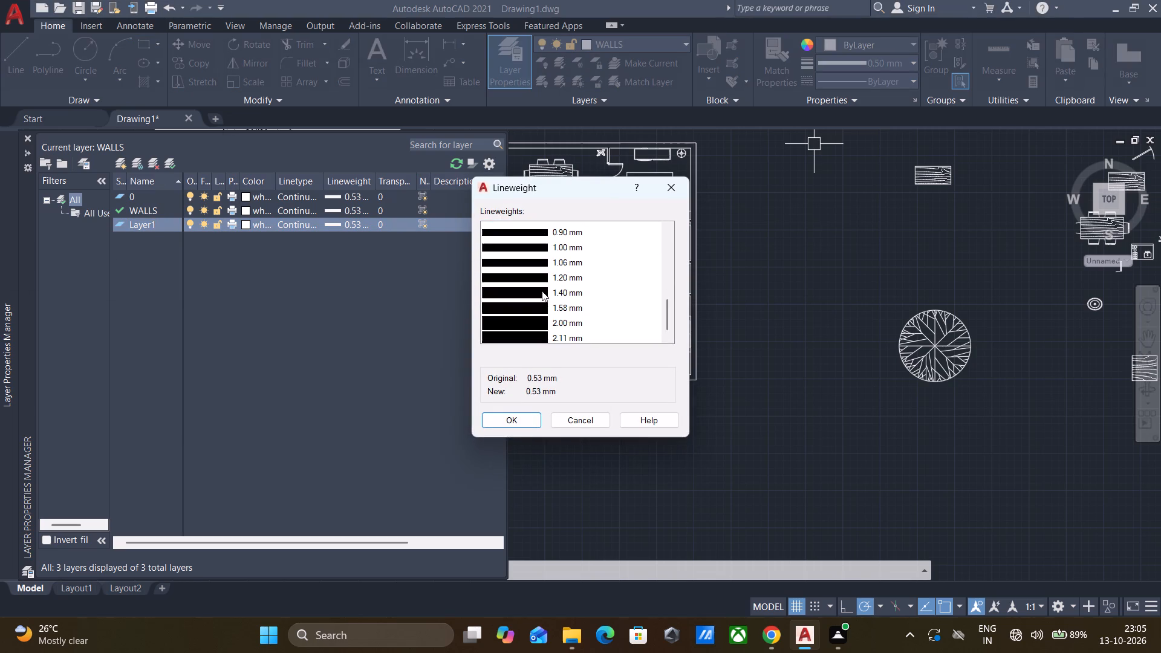
scroll(542, 291, "down", 4)
scroll(542, 291, "up", 12)
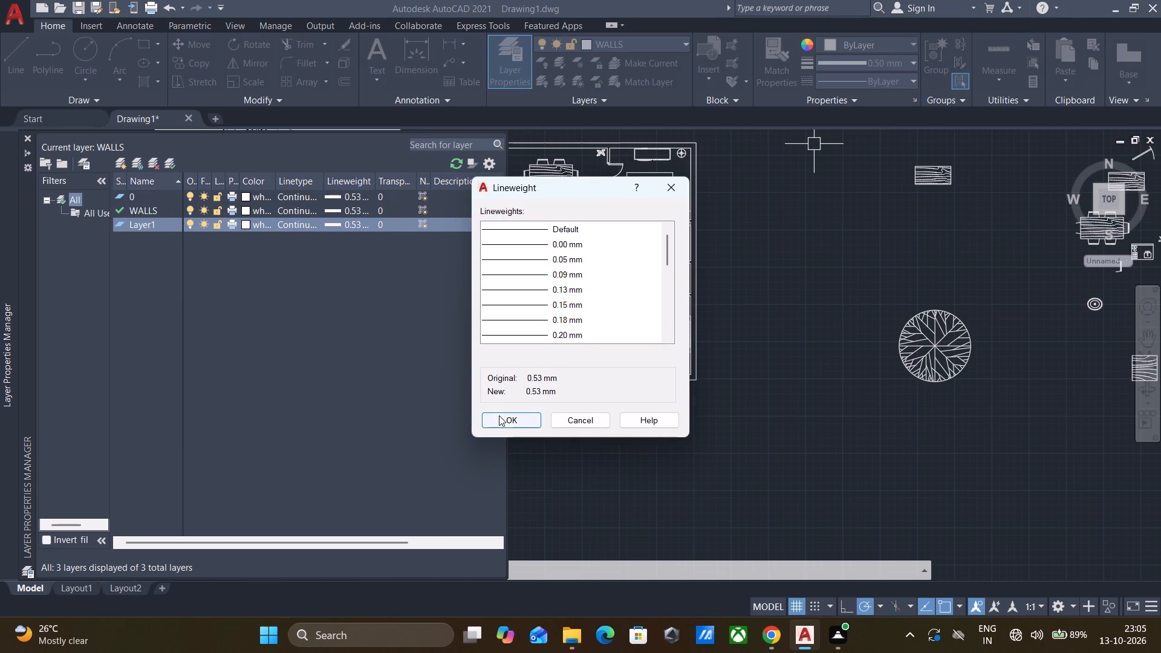
left_click(498, 412)
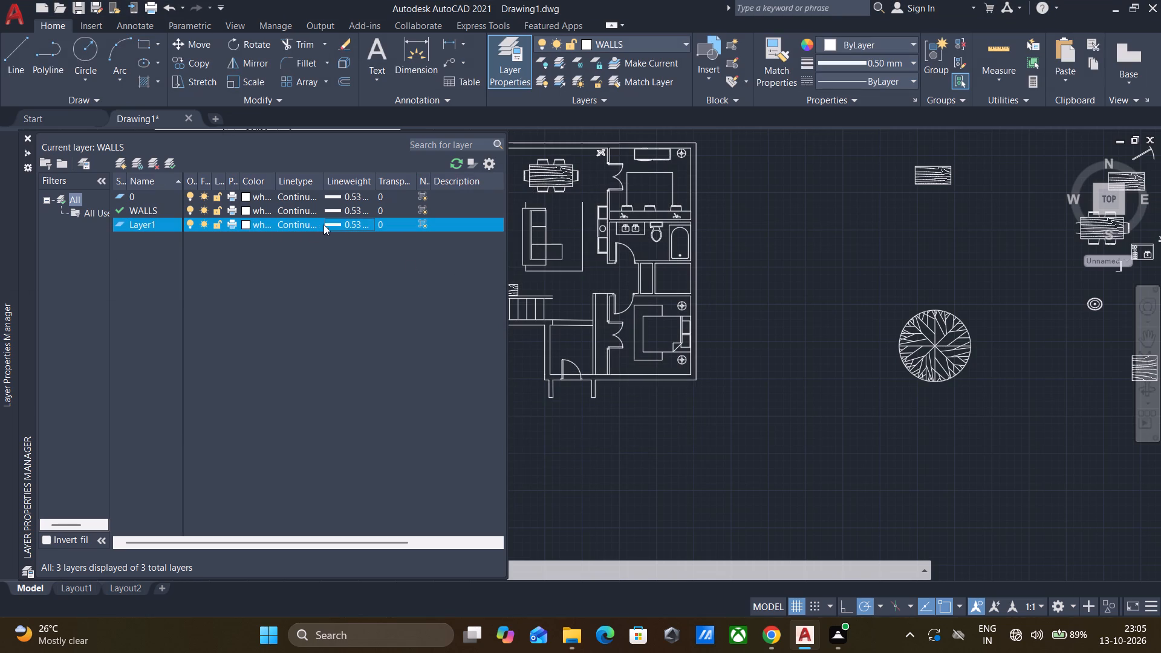
Examine the lineweights available for layer 0 and for the current object properties, sorting the layers by lineweight.
left_click(345, 197)
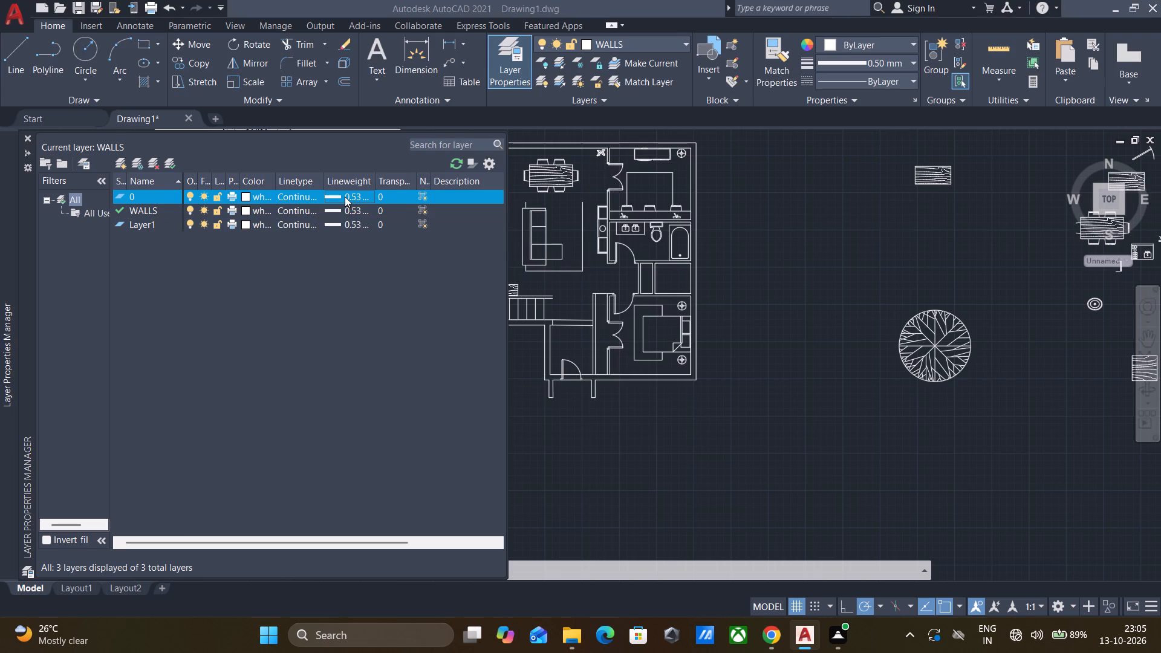
scroll(538, 258, "down", 6)
scroll(538, 258, "up", 3)
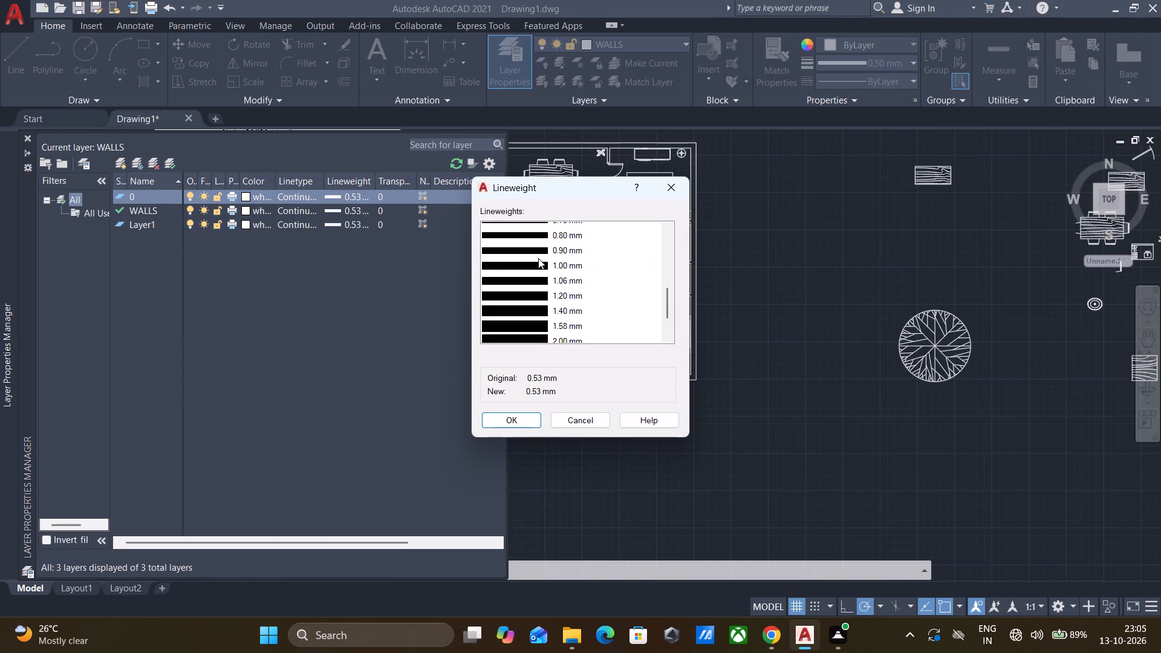
scroll(538, 258, "up", 7)
left_click(519, 424)
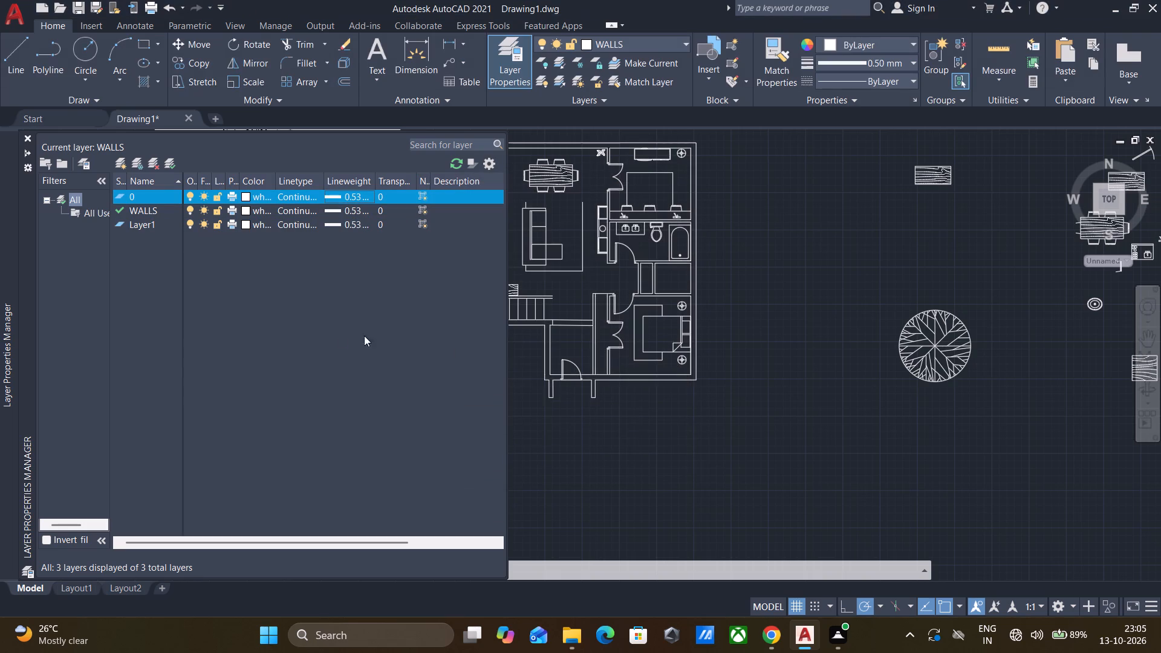
left_click(340, 182)
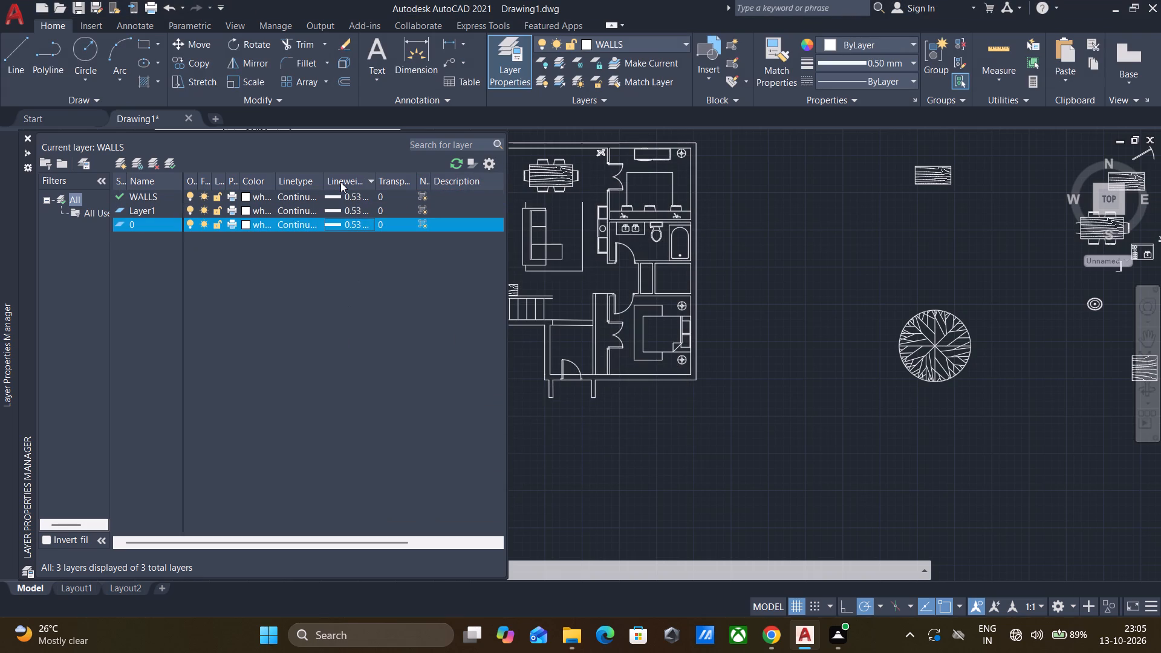
left_click(340, 182)
left_click(348, 178)
left_click(348, 178)
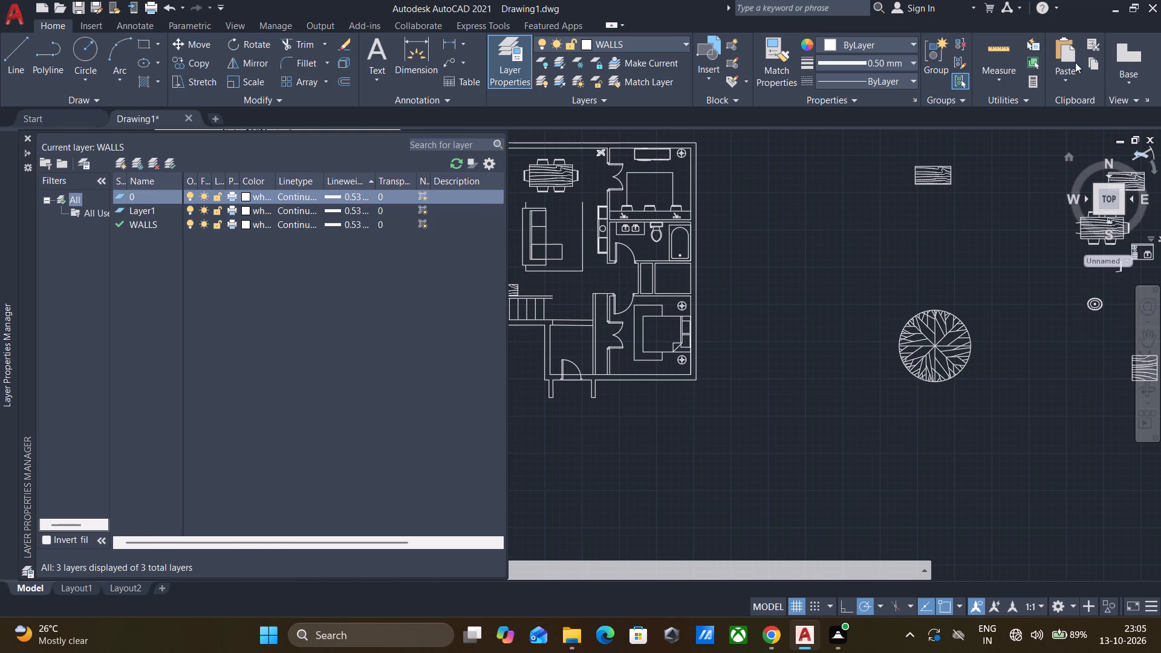
left_click(896, 67)
scroll(846, 156, "down", 5)
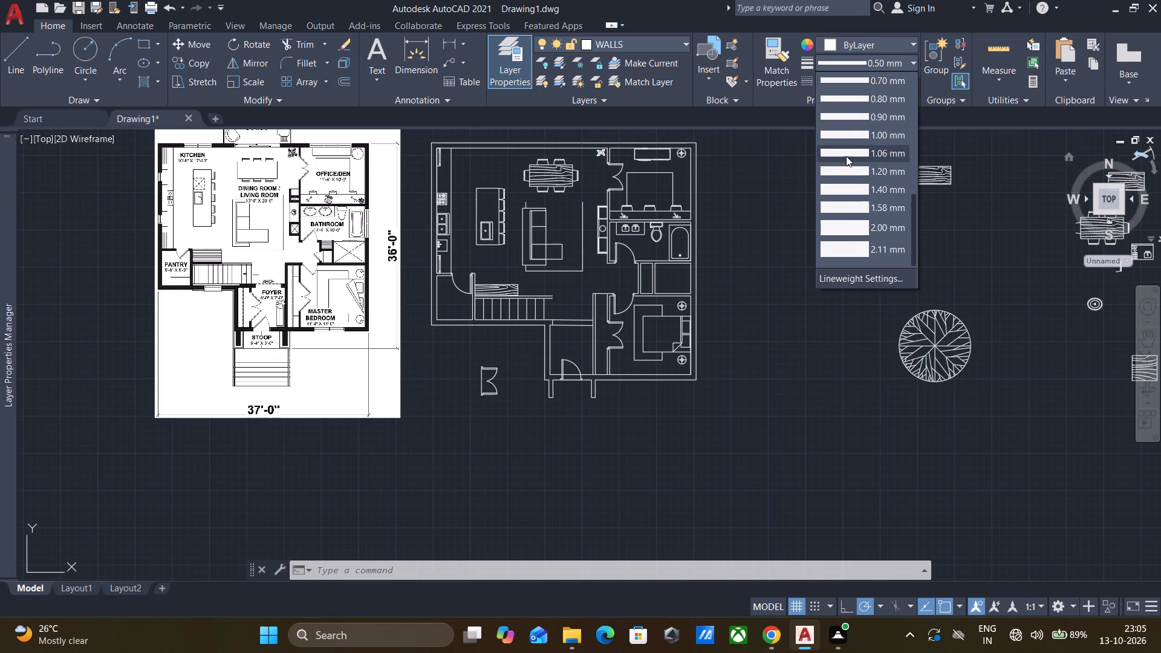
scroll(846, 156, "up", 15)
left_click(895, 65)
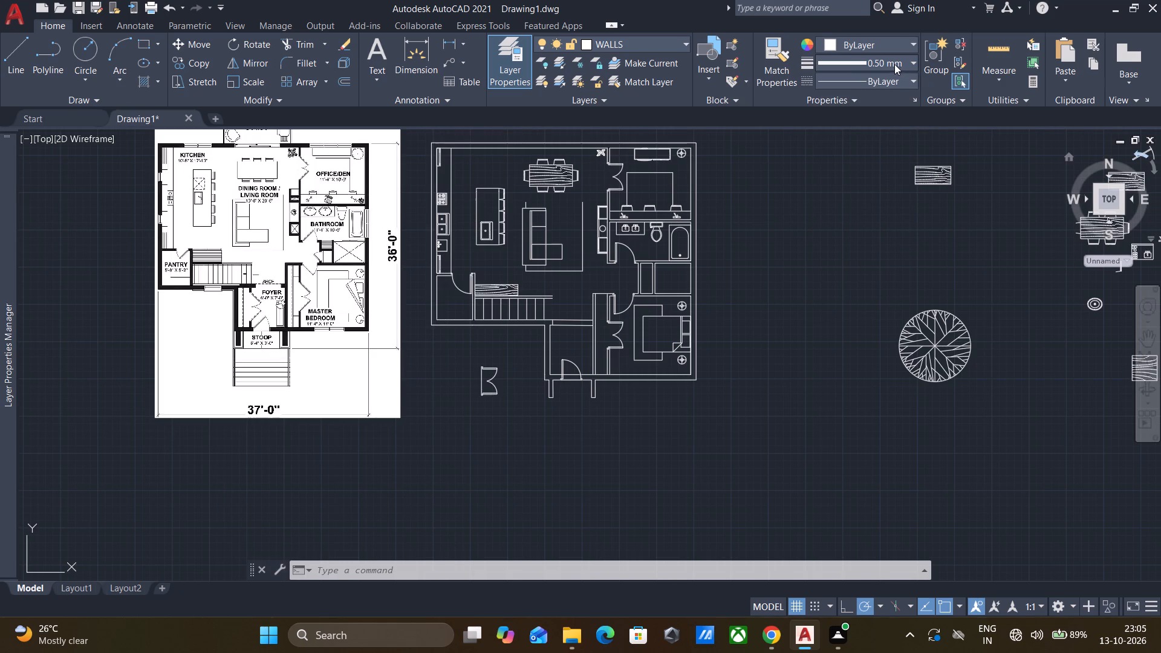
Load the ACAD_ISO02W100 (ISO dash) linetype from acad.lin into the drawing.
left_click(870, 75)
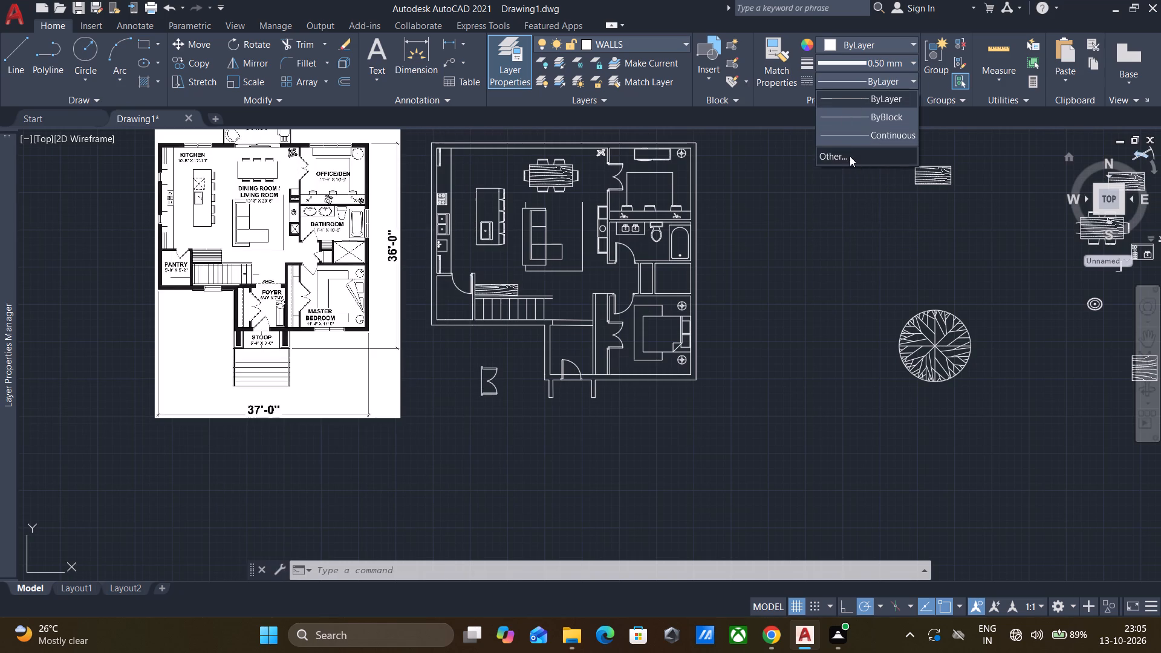
left_click(845, 151)
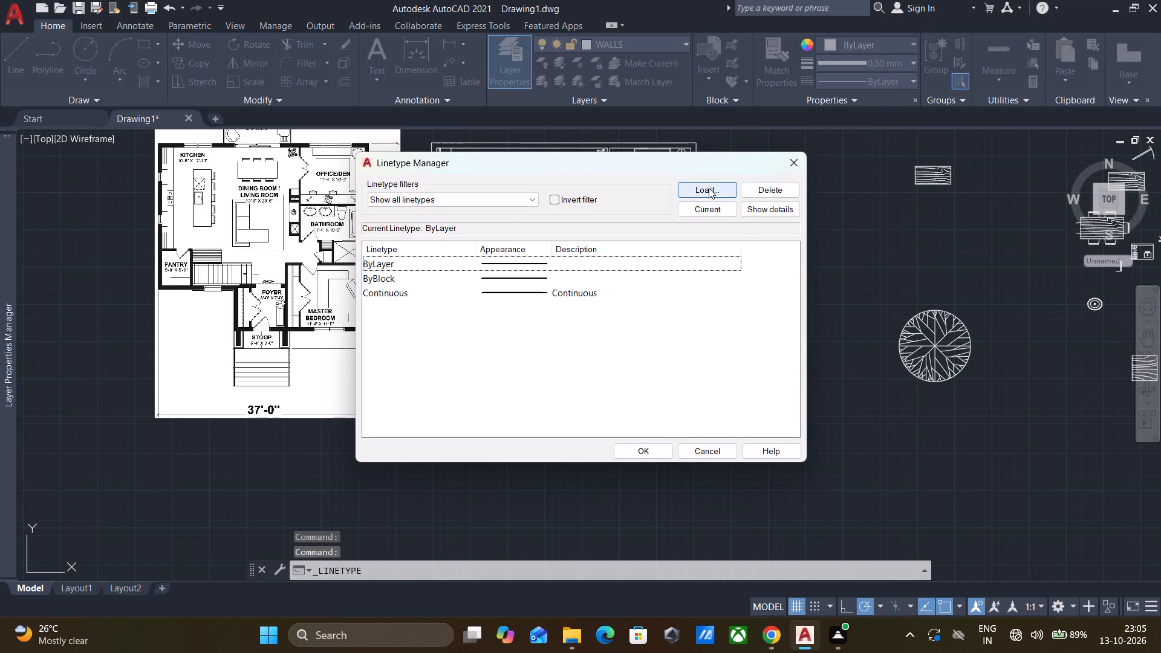
left_click(709, 188)
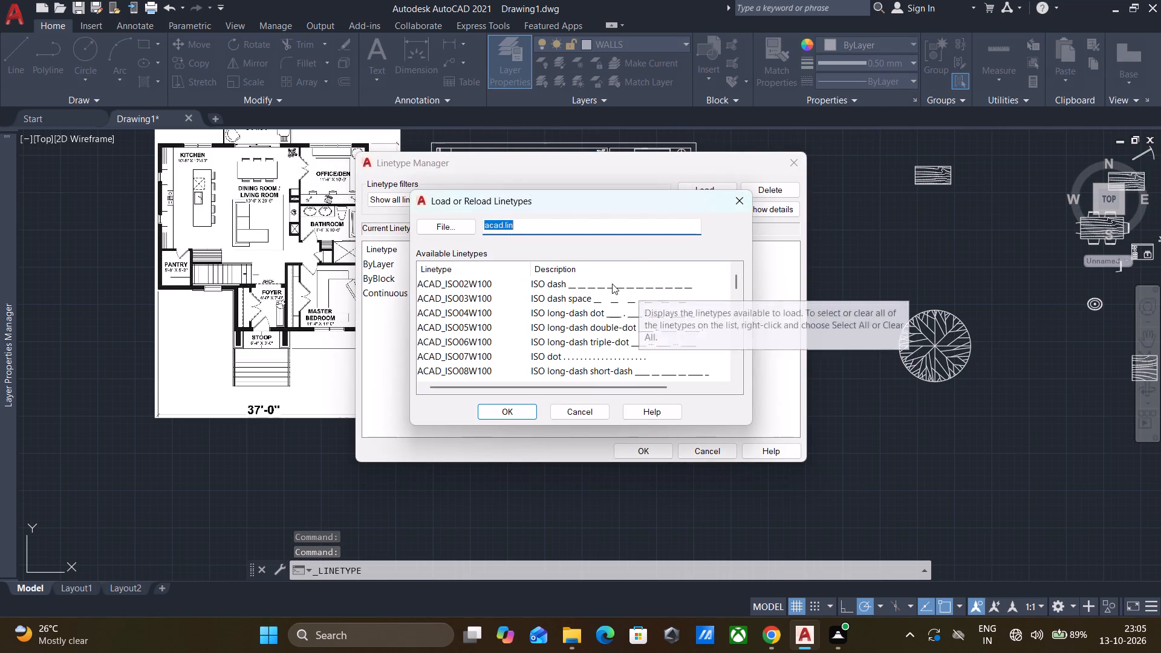
left_click(612, 284)
left_click(528, 410)
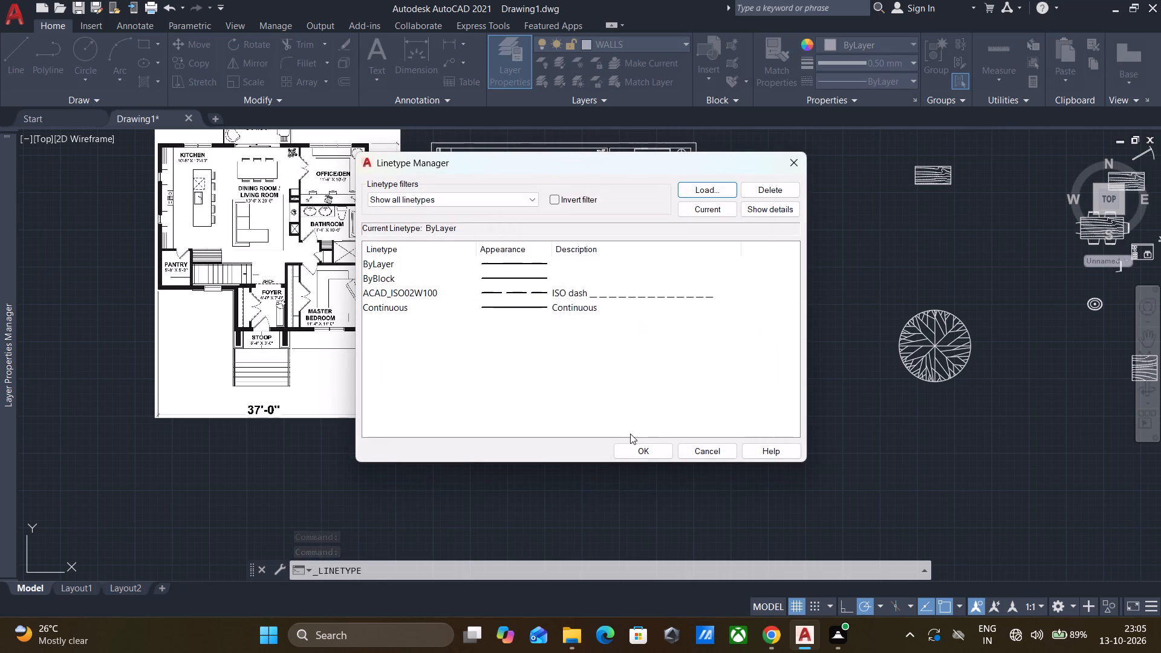
left_click(651, 450)
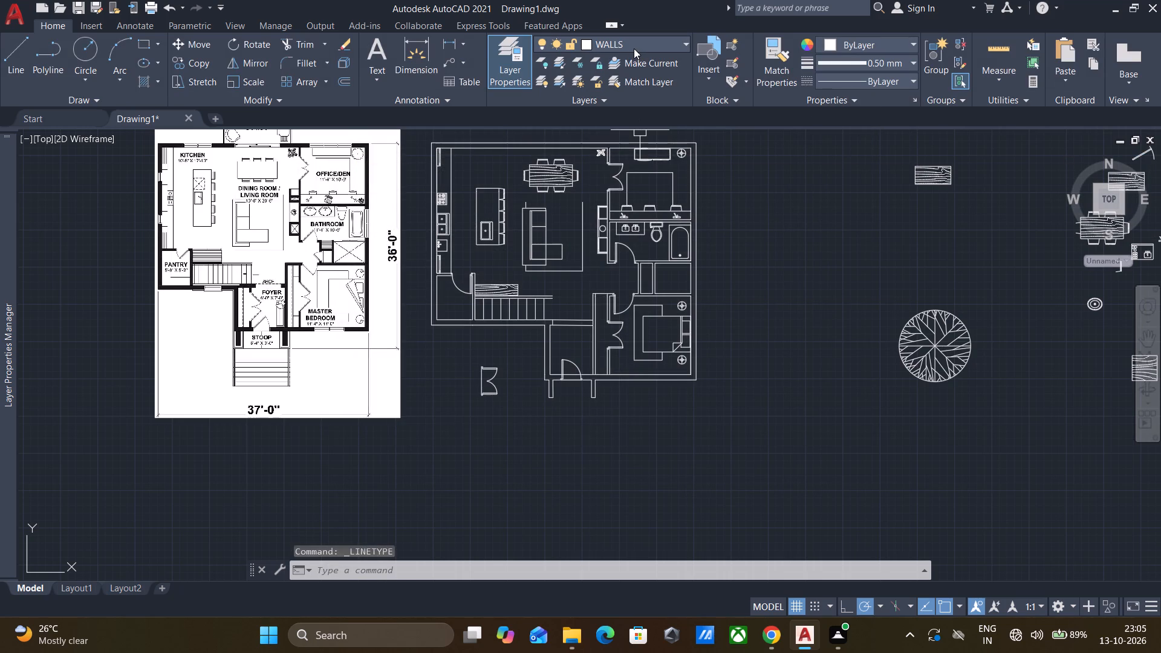
Make Layer1 the current layer.
left_click(597, 41)
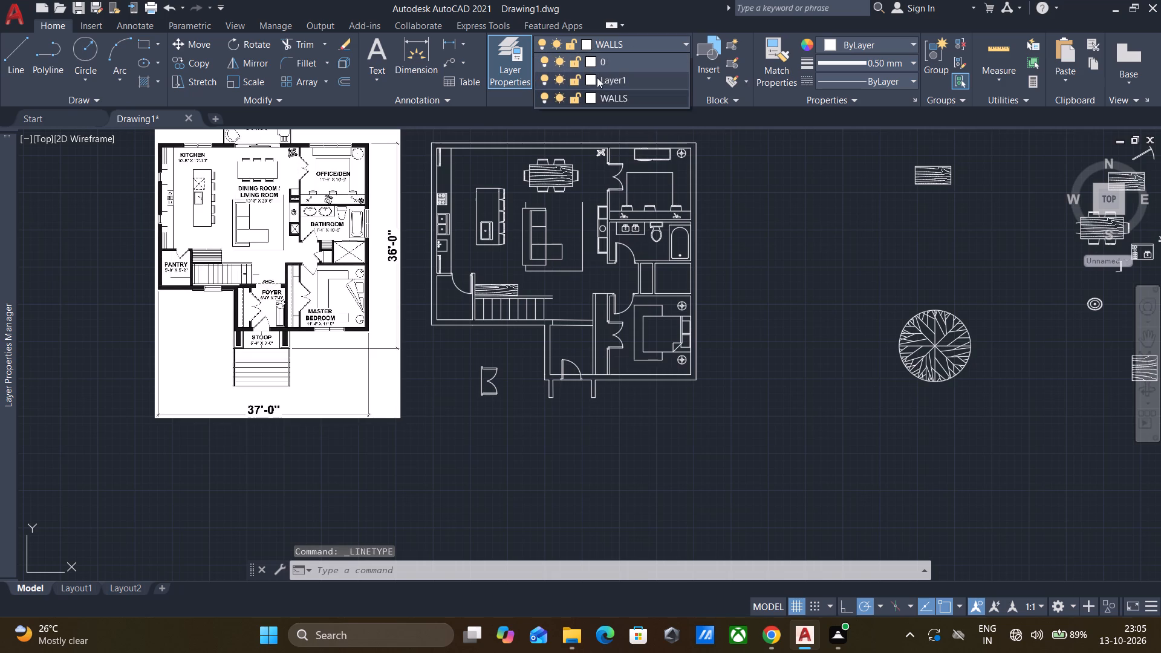
left_click(596, 79)
Set Layer1's lineweight to Default in the layer manager.
left_click(512, 60)
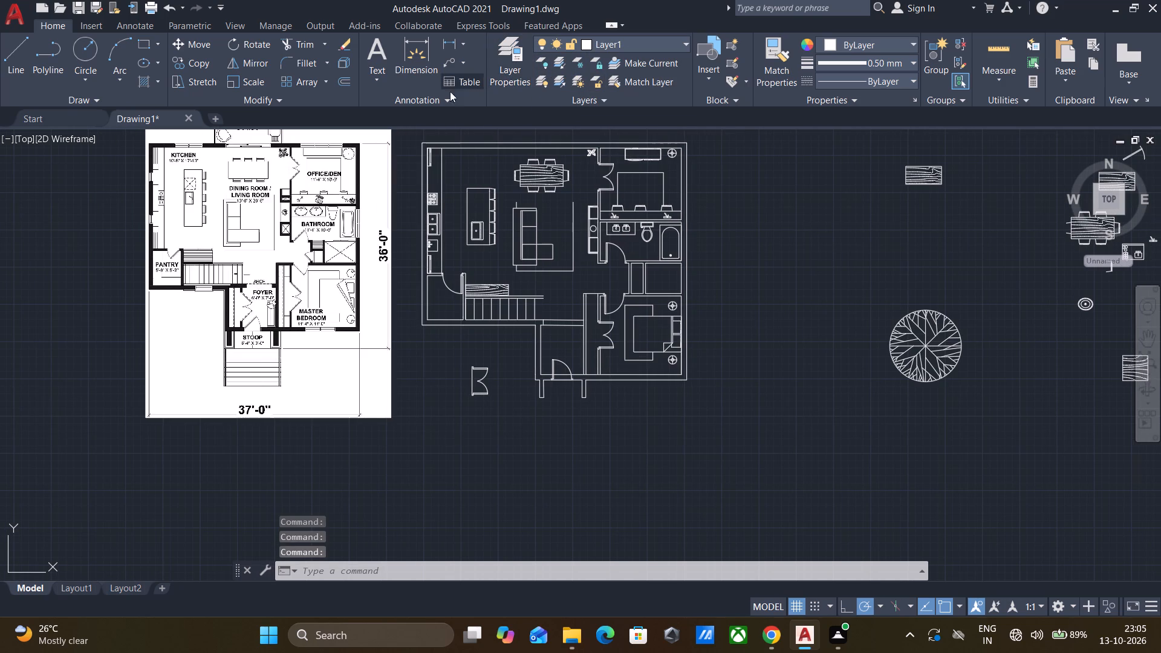
left_click(510, 76)
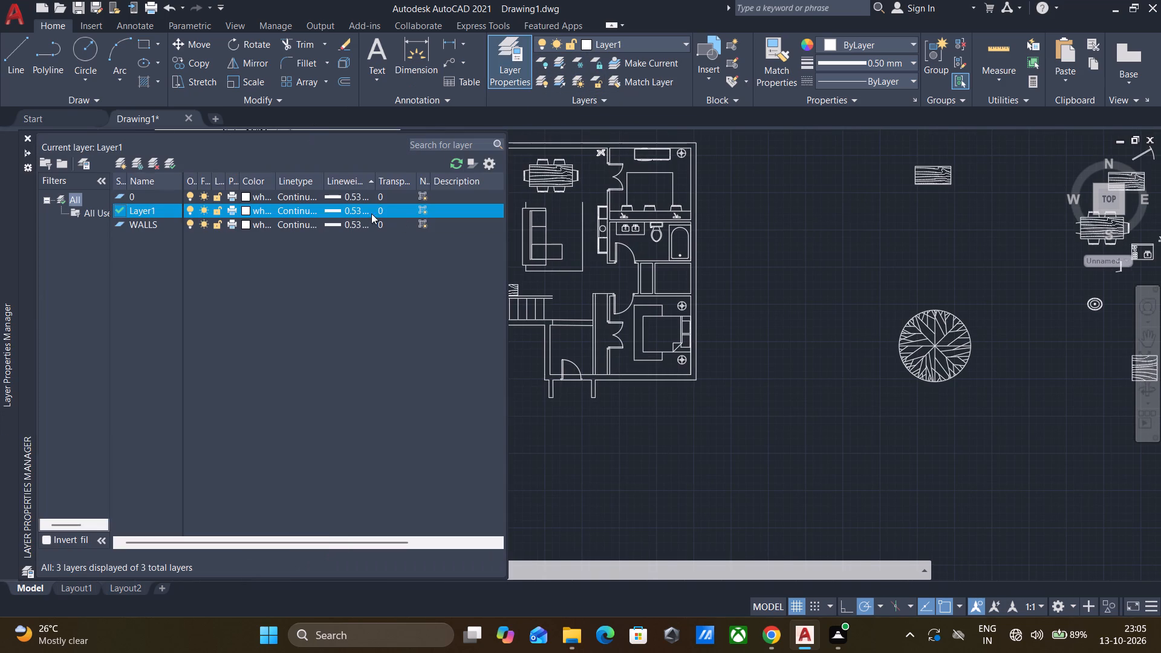
left_click(342, 211)
scroll(548, 281, "down", 4)
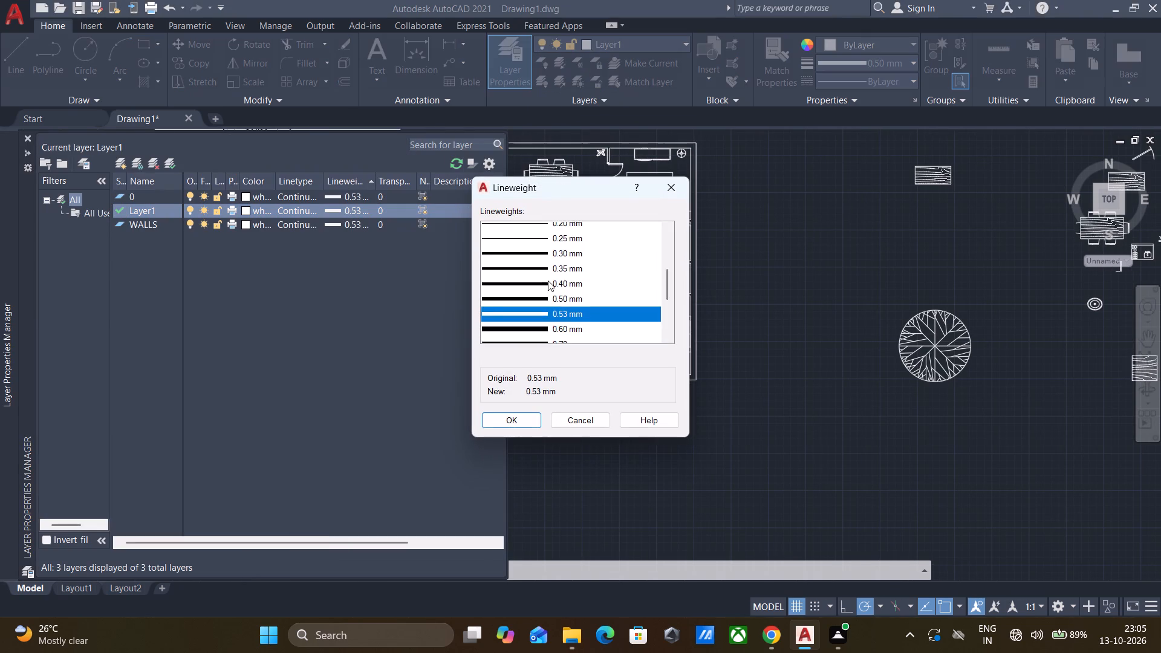
scroll(548, 281, "up", 18)
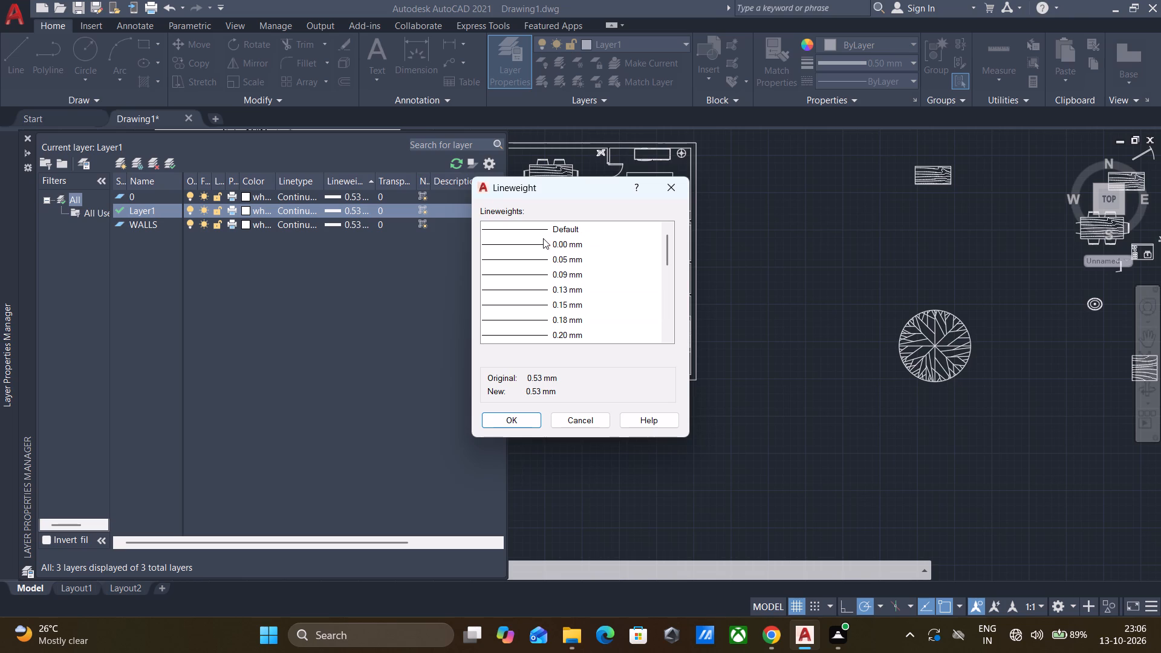
left_click(541, 229)
left_click(511, 420)
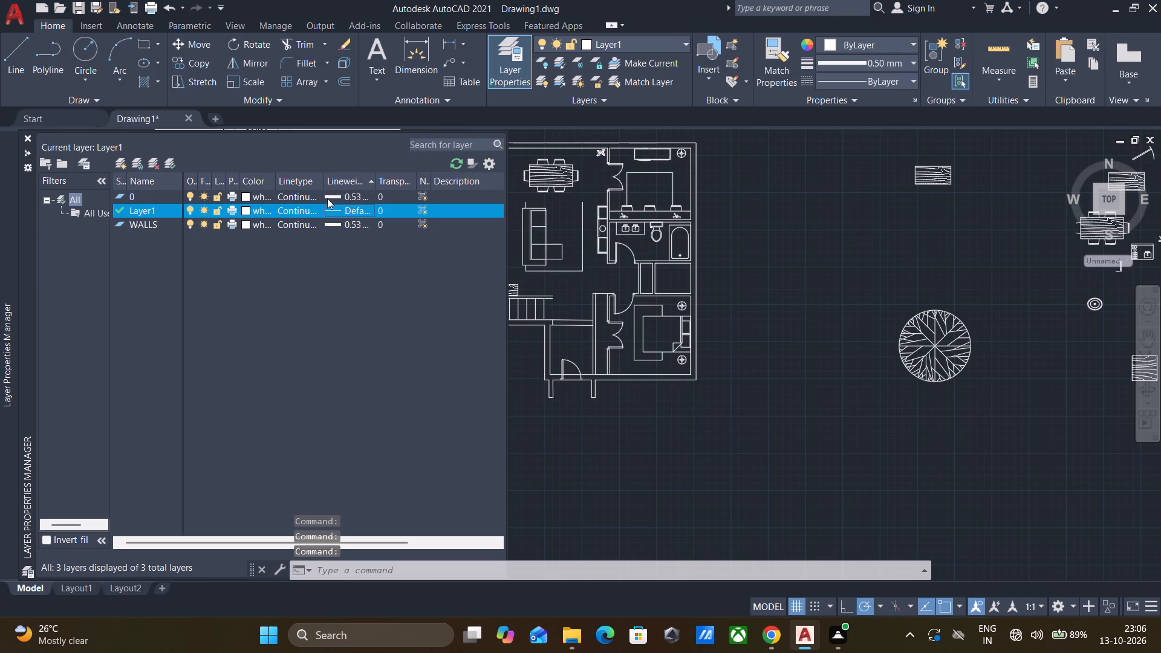
left_click(328, 208)
scroll(580, 294, "up", 3)
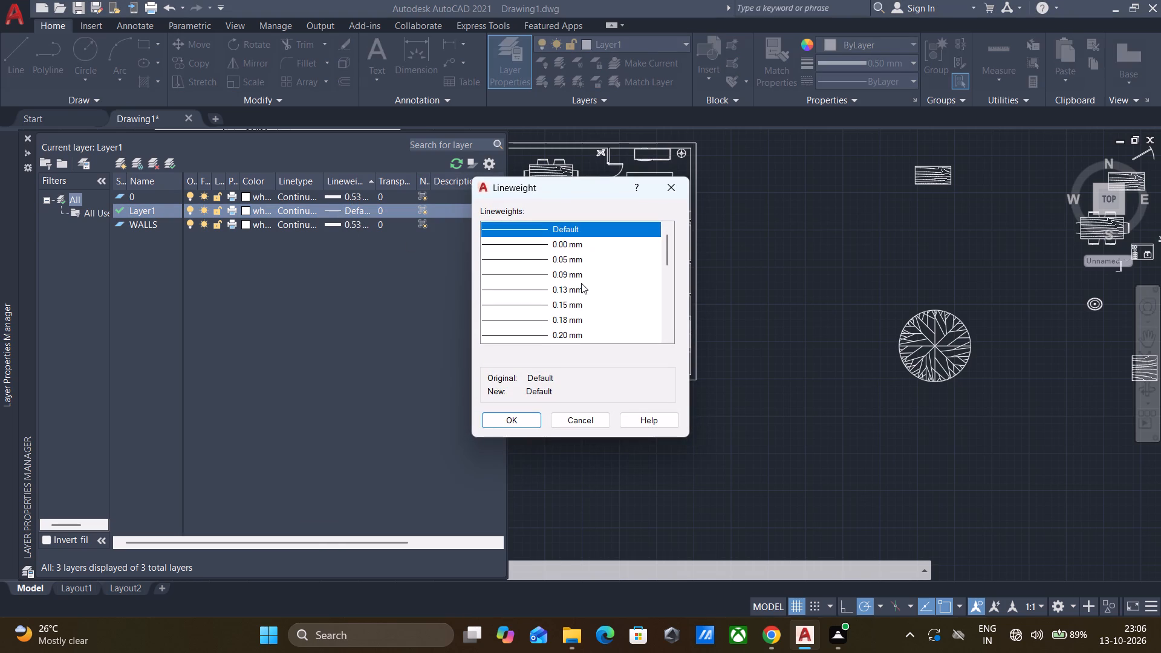
scroll(581, 283, "down", 12)
left_click(506, 420)
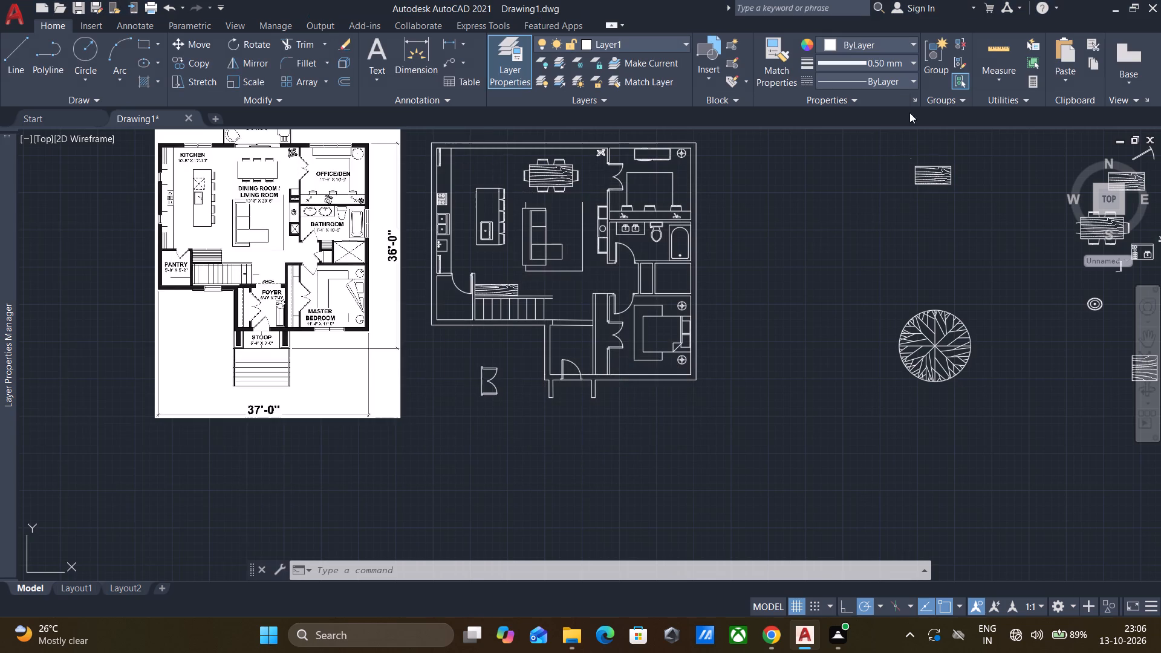
Set the current object linetype to ACAD_ISO02W100.
left_click(876, 65)
scroll(848, 96, "down", 4)
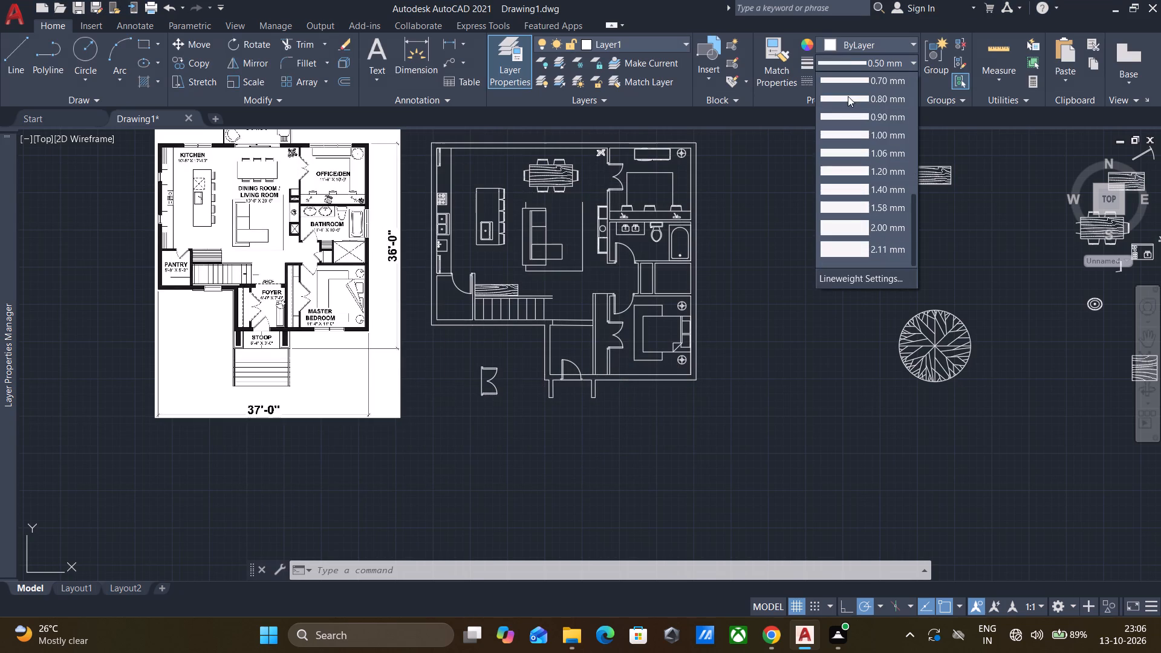
left_click(867, 66)
left_click(860, 84)
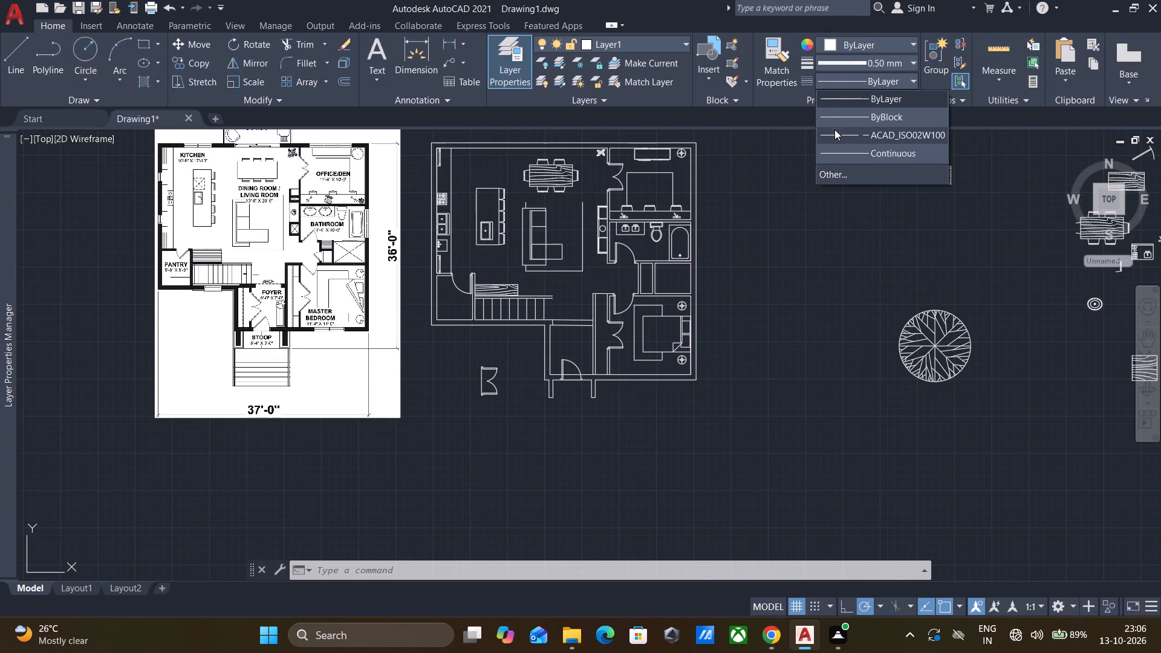
left_click(848, 138)
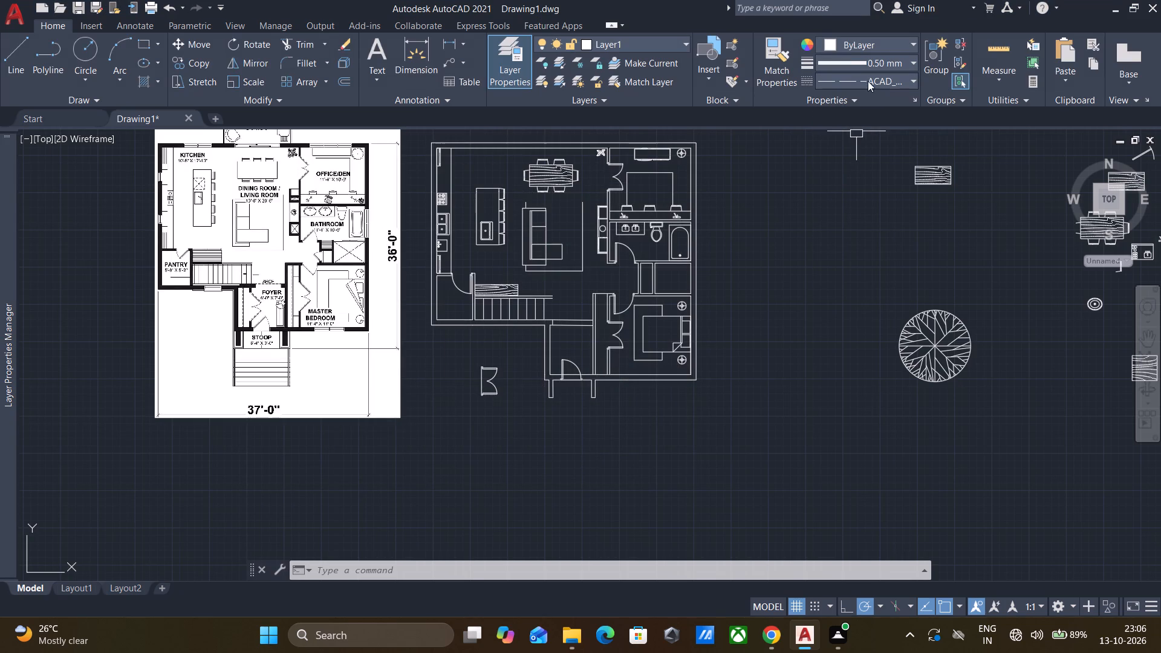
Draw a horizontal dashed test line about 20 ft long in the empty space between the plan and the spare furniture symbols.
left_click(781, 206)
left_click(877, 213)
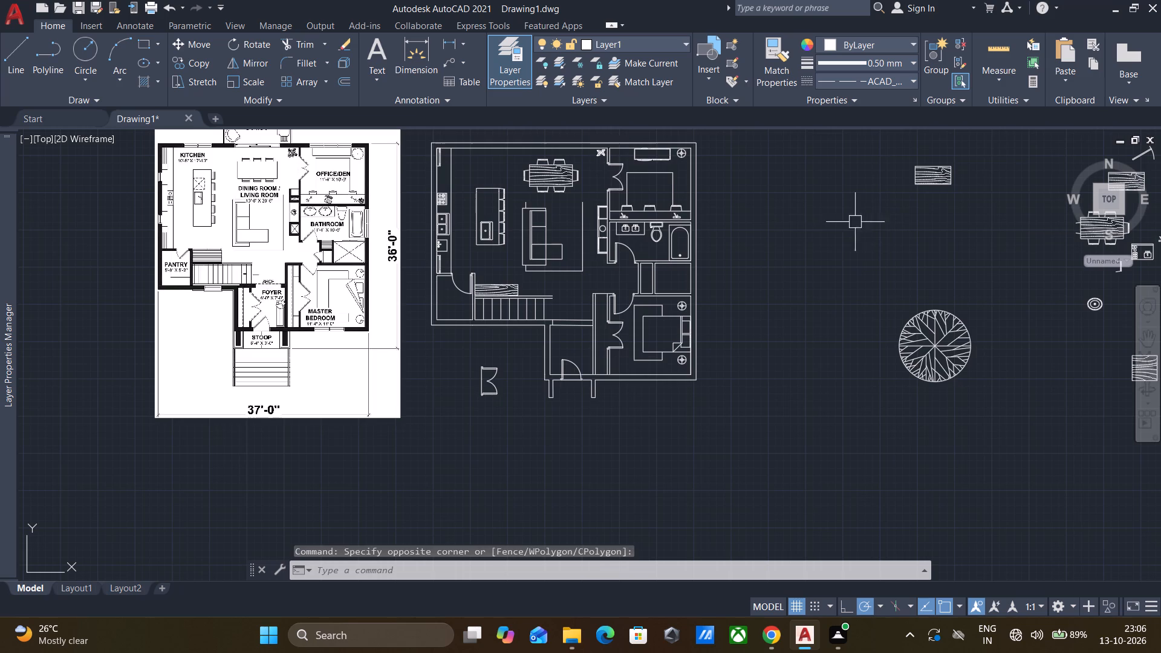
key("l")
key("Return")
left_click_drag(793, 241, 815, 241)
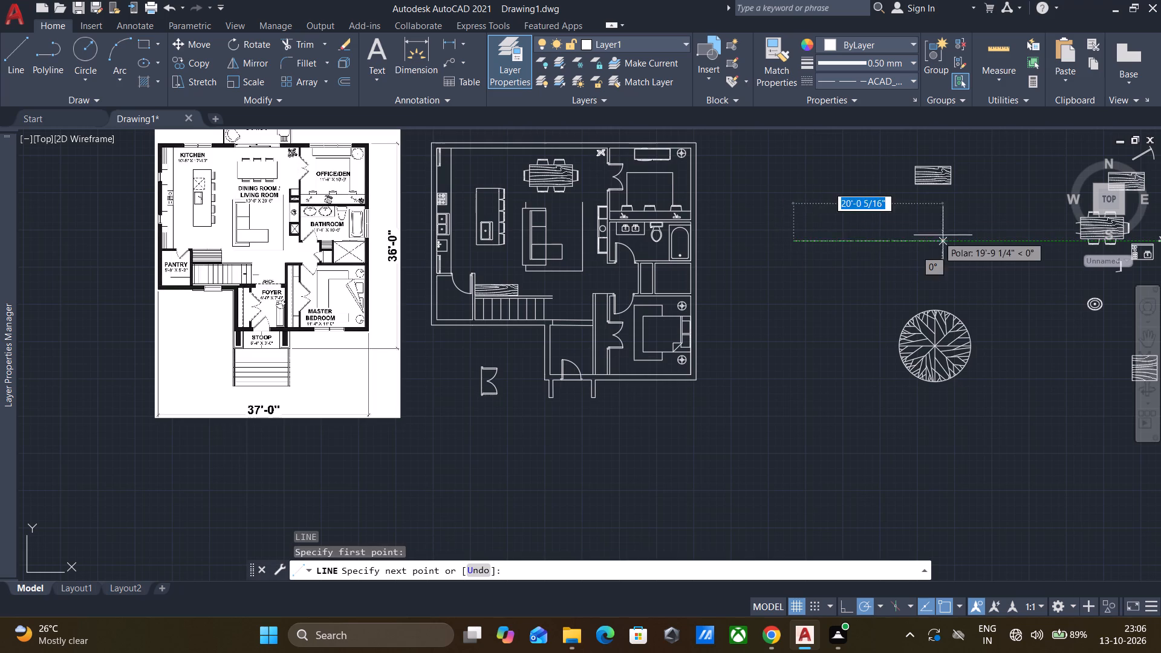
left_click(952, 237)
key("Escape")
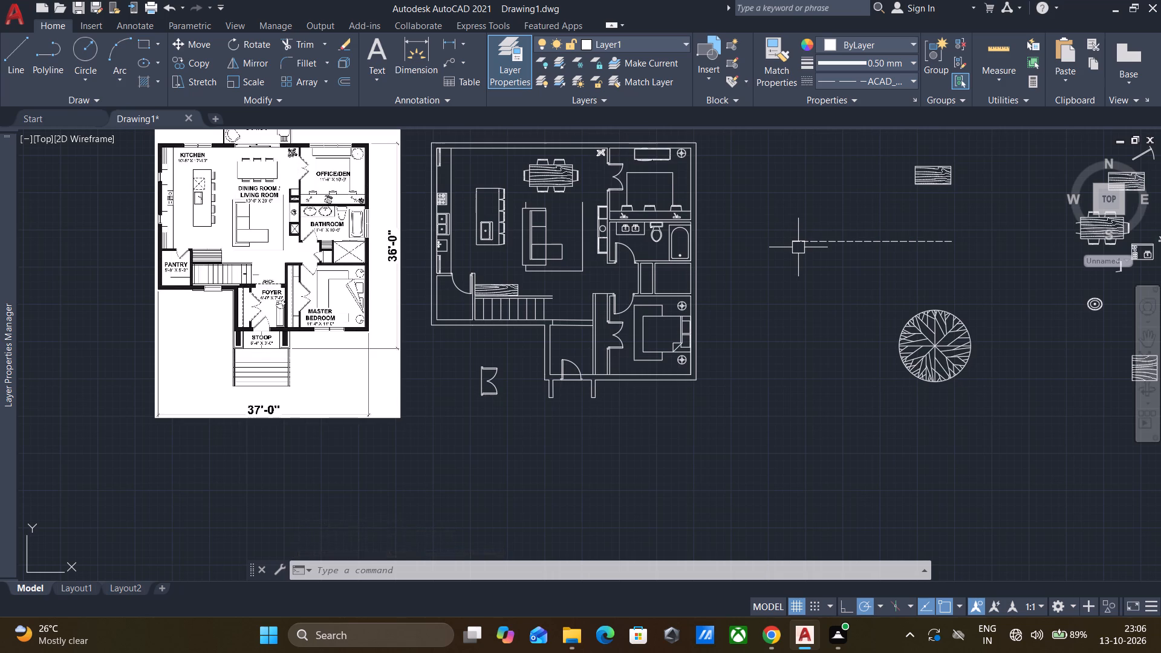
Draw a vertical dashed line about 11 ft long through the master bedroom closet, from the front wall's inner face to the closet's top.
middle_click_drag(798, 247, 828, 237)
scroll(792, 324, "up", 1)
middle_click_drag(792, 324, 951, 302)
key("l")
key("Return")
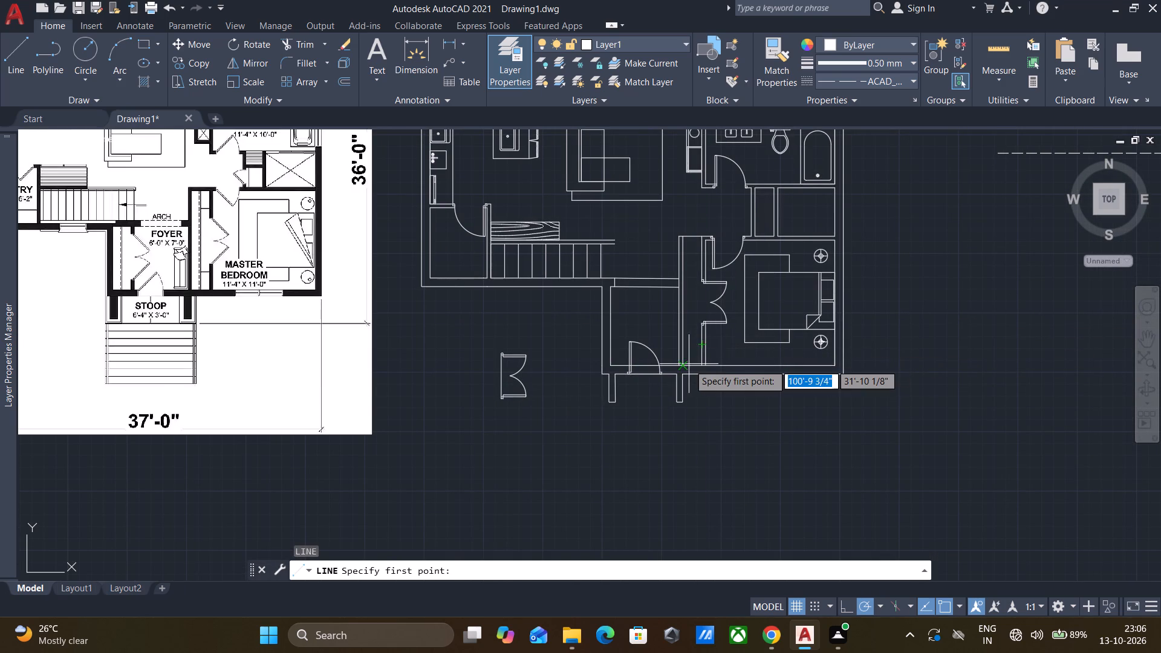
scroll(689, 365, "up", 1)
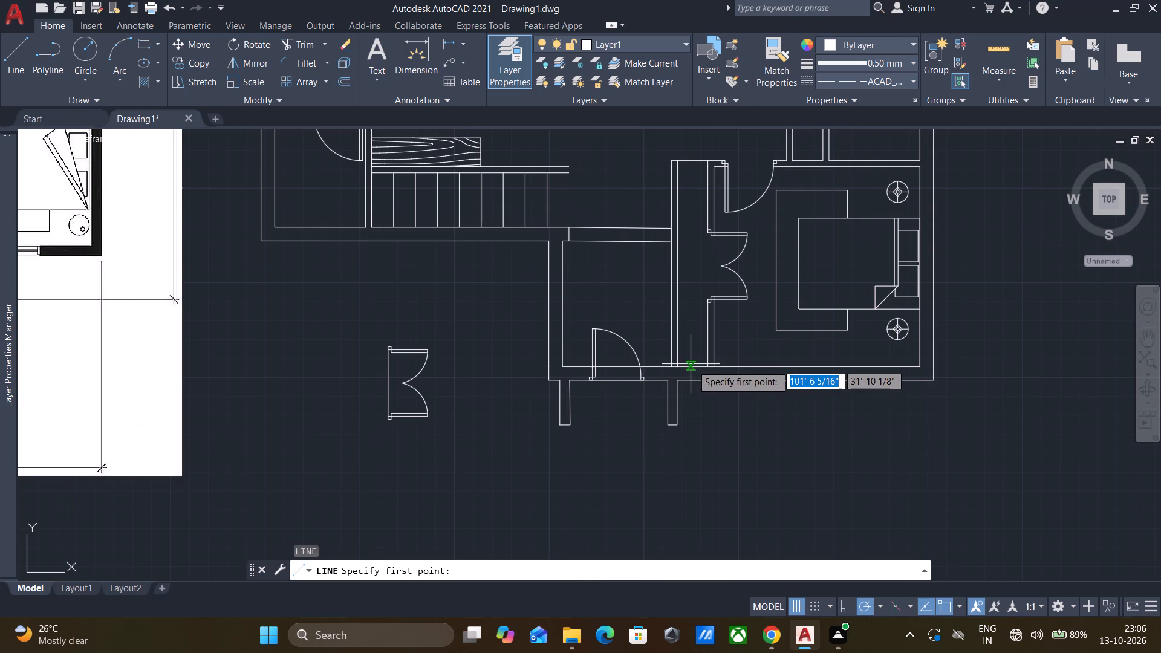
left_click(692, 365)
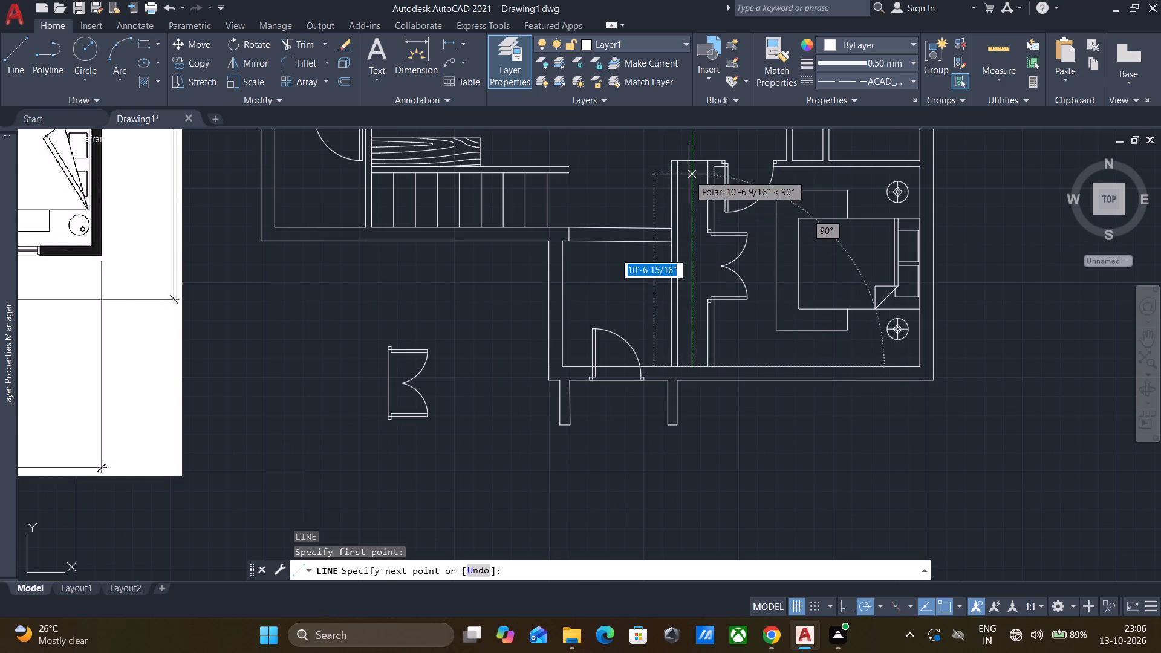
left_click(694, 163)
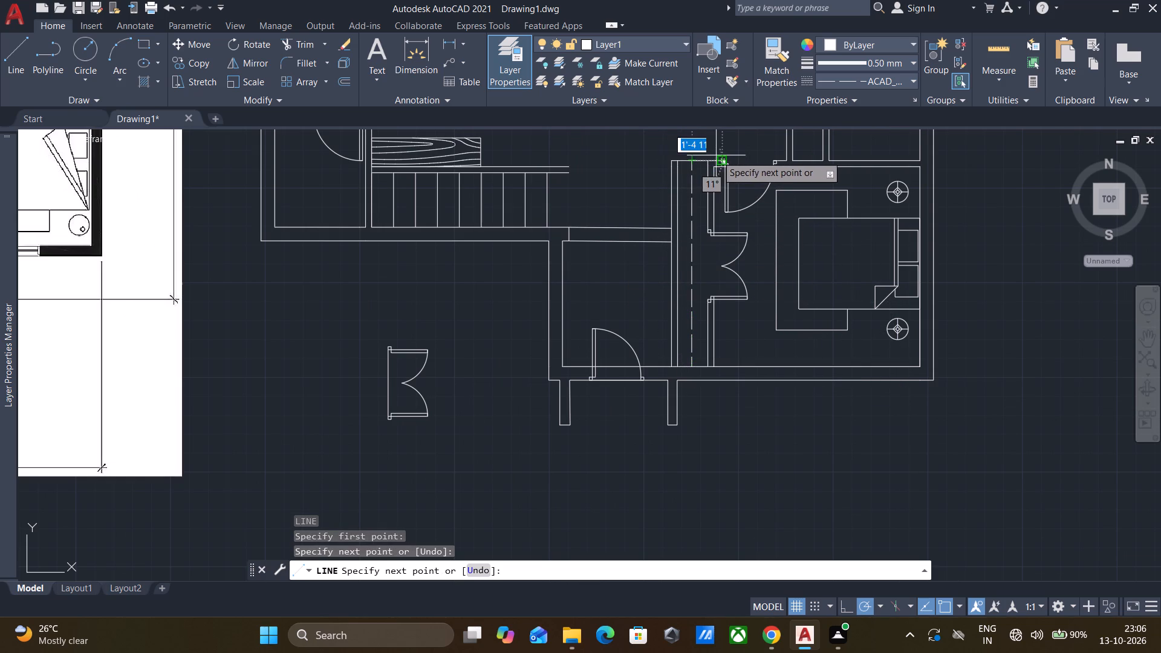
key("space")
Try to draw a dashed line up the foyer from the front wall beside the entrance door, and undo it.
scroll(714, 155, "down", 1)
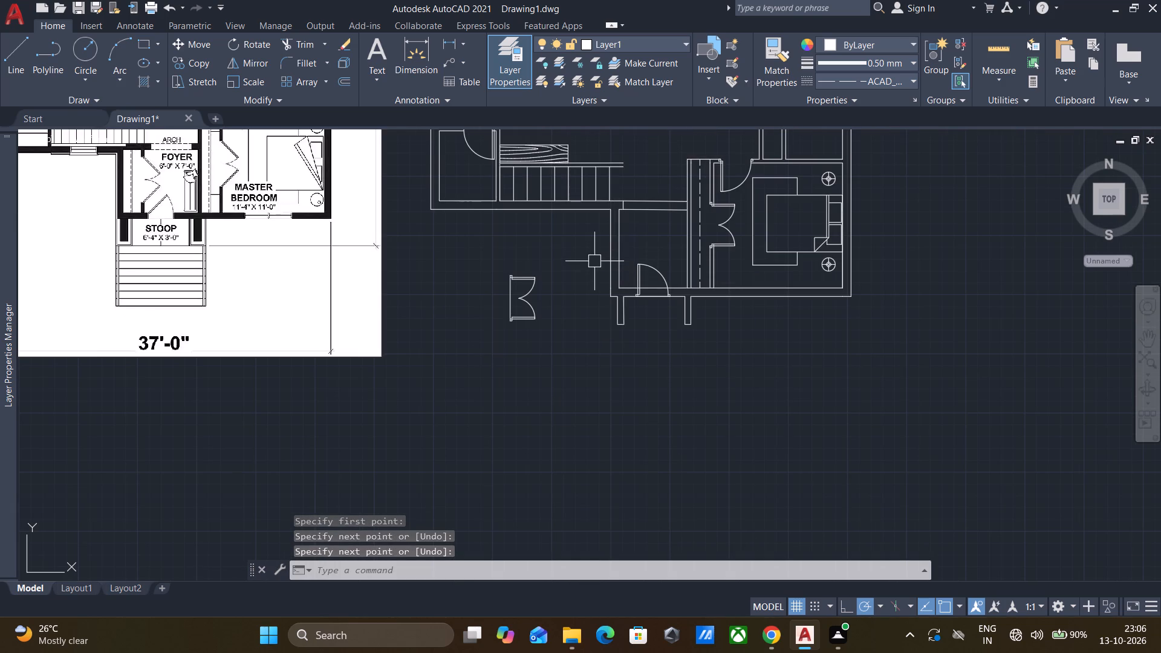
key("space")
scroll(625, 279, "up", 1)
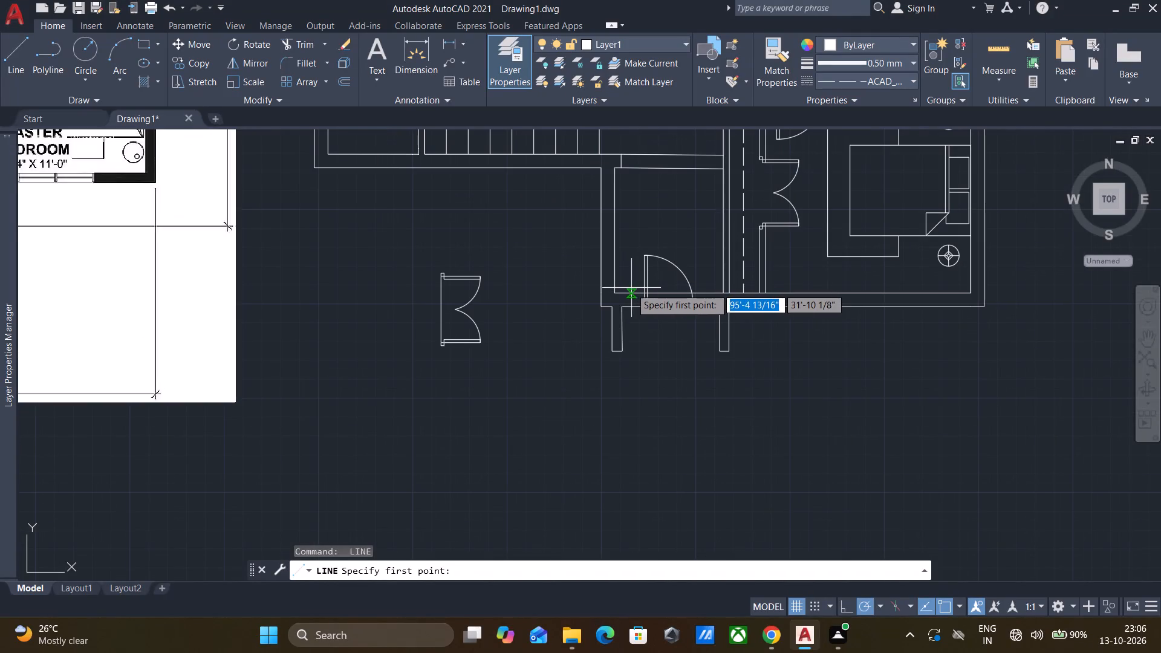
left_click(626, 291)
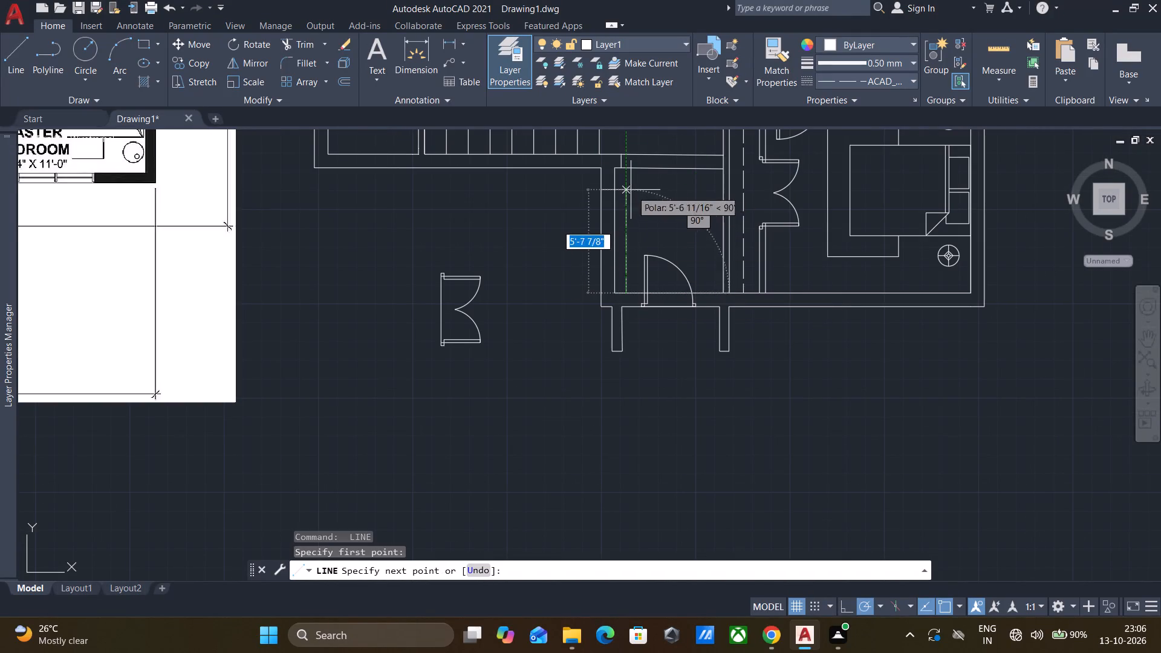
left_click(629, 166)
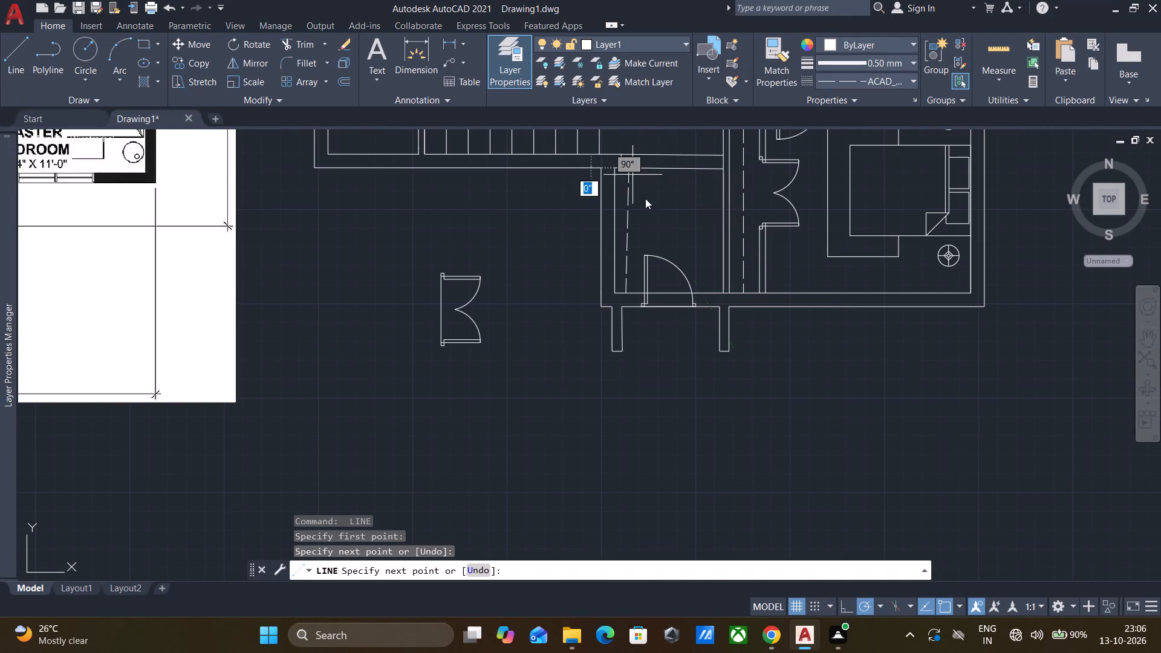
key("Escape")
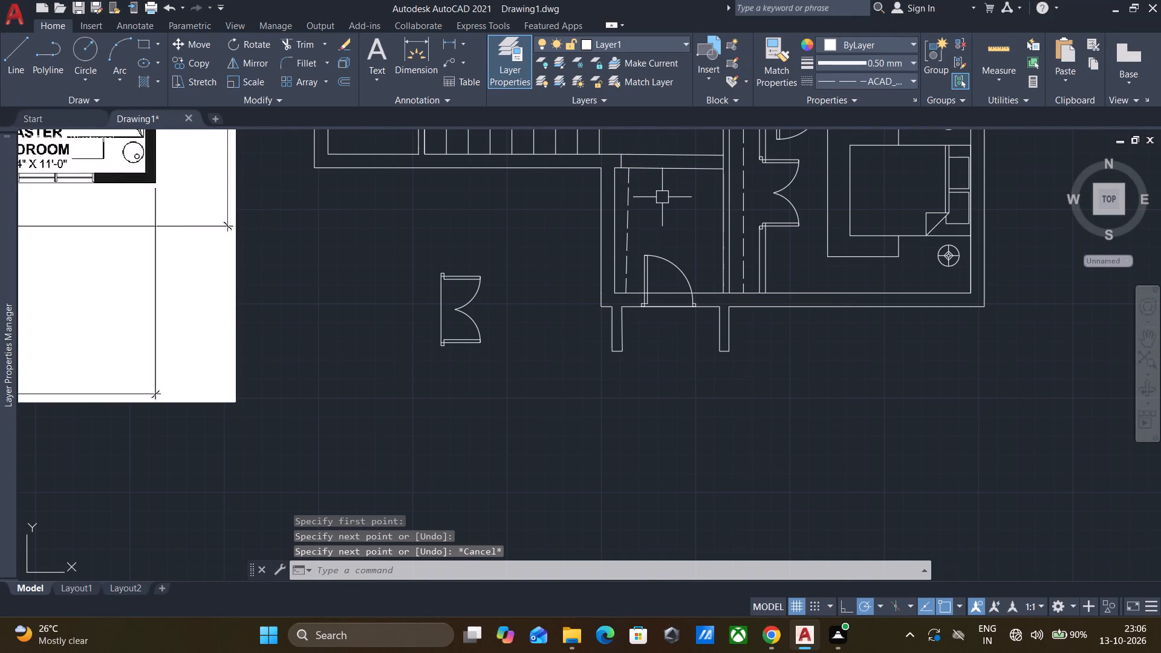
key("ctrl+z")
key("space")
Draw a vertical dashed line about 7 ft long beside the foyer's outer side wall, from the upper wall down to the front wall.
scroll(639, 275, "up", 3)
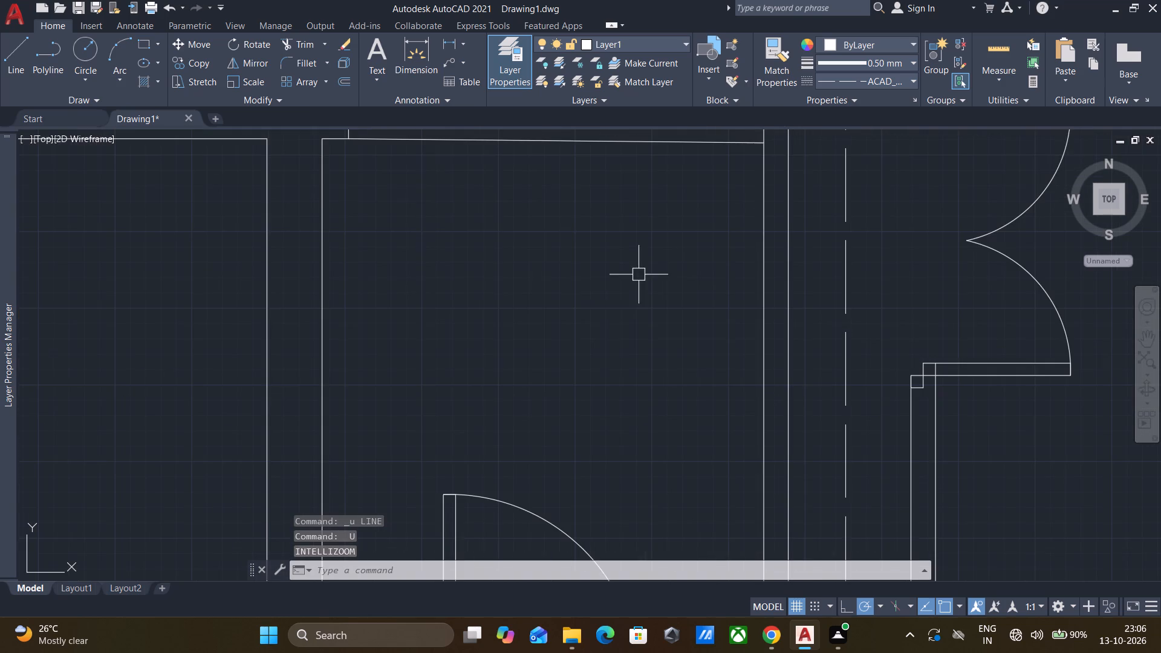
scroll(590, 333, "down", 2)
key("l")
key("Return")
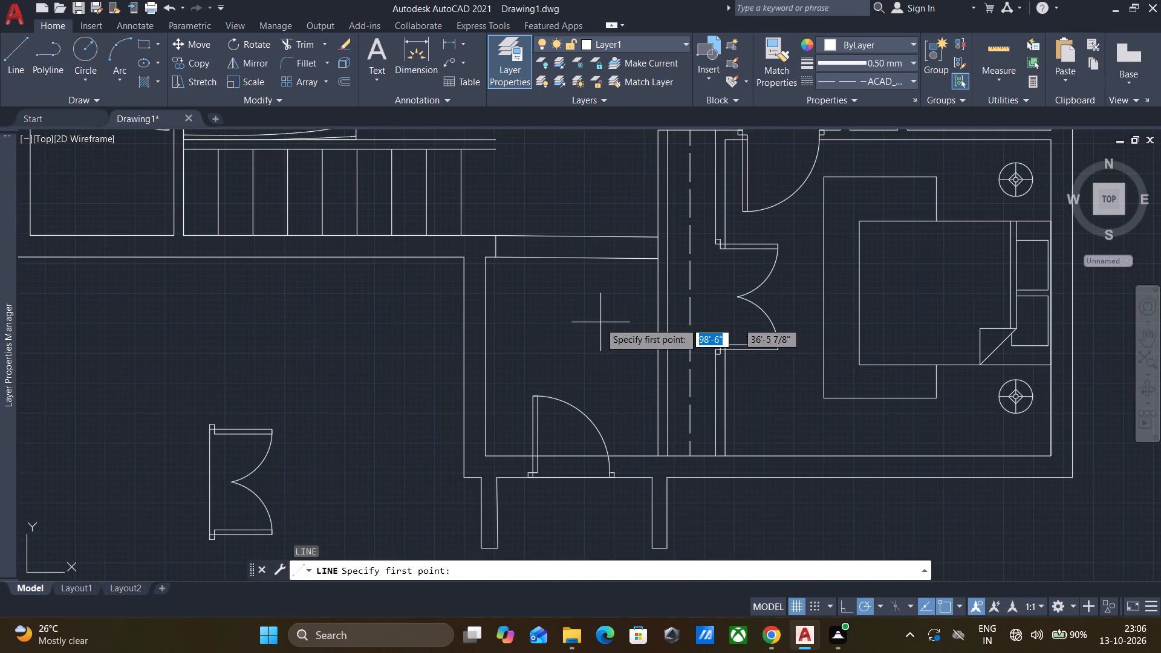
left_click(511, 258)
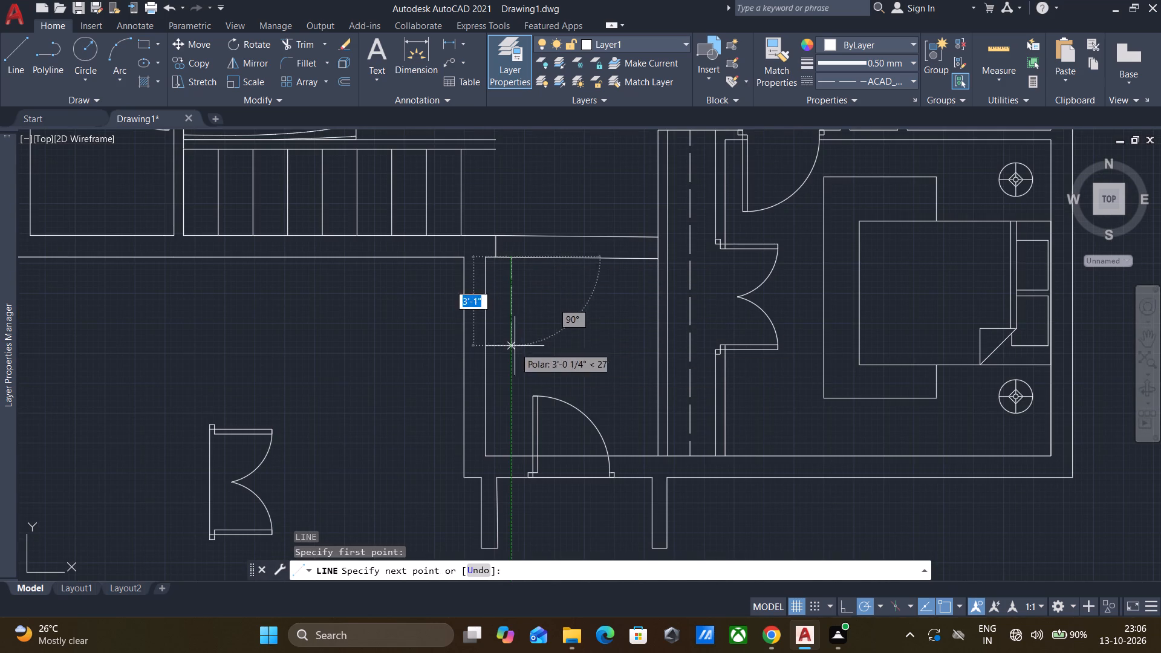
left_click(511, 453)
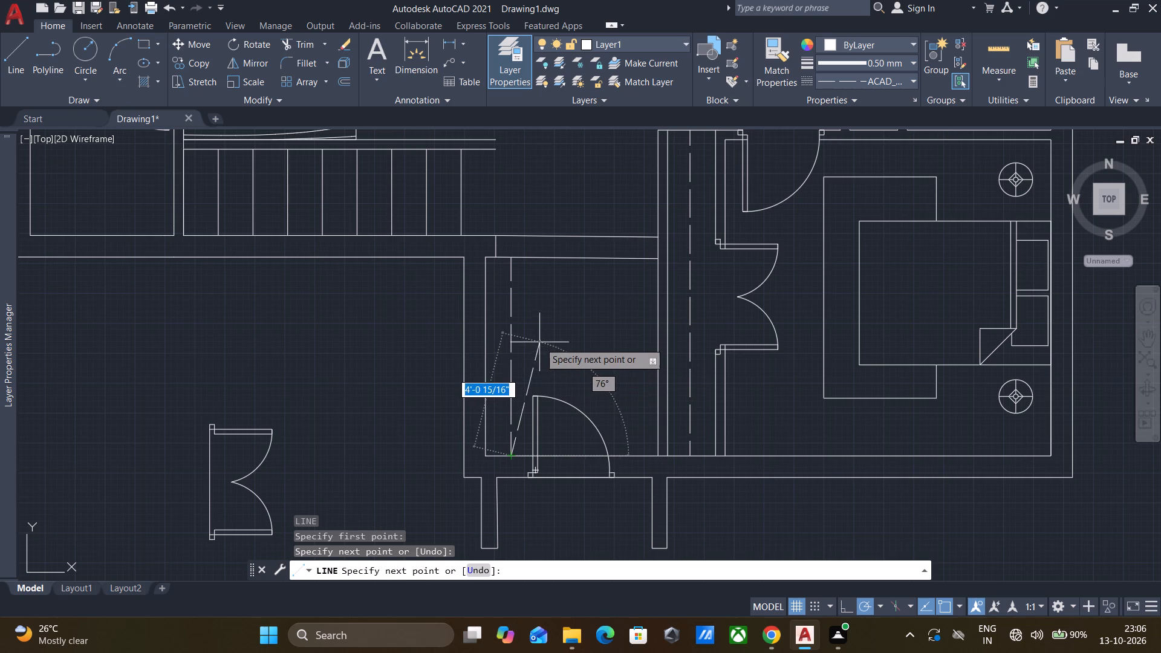
key("Escape")
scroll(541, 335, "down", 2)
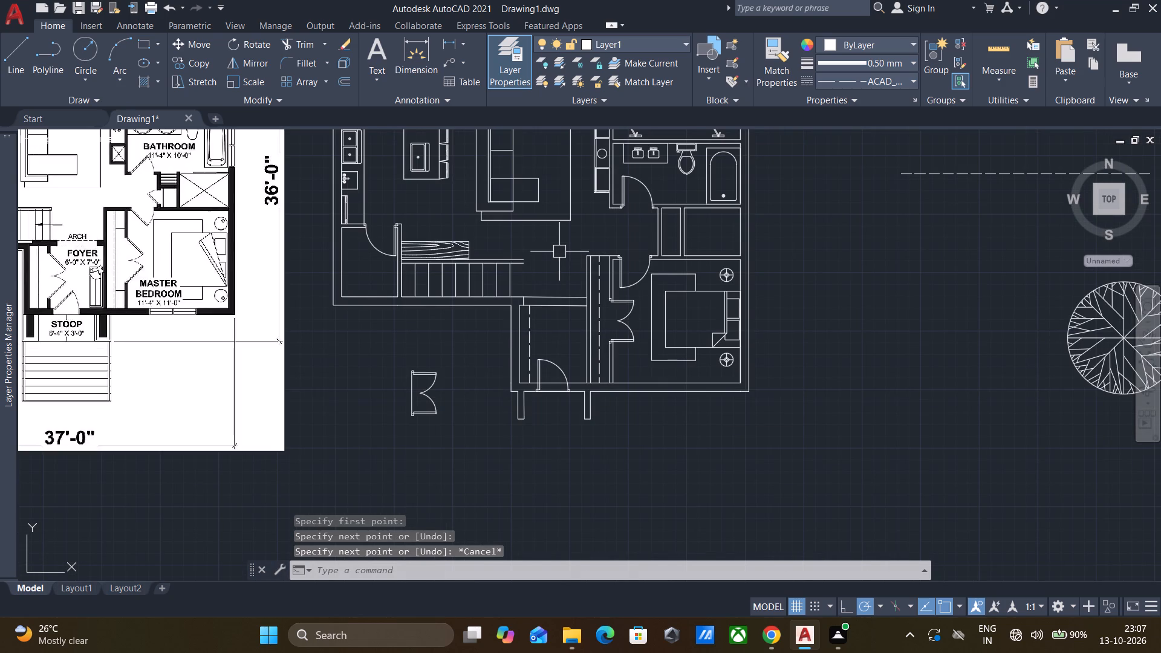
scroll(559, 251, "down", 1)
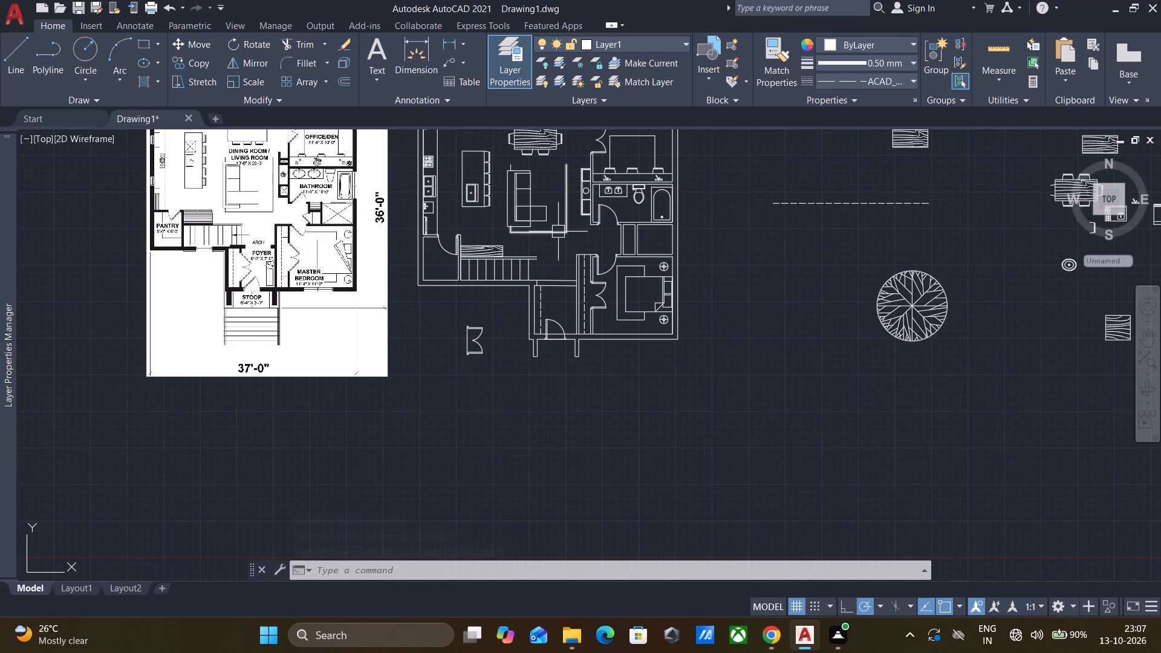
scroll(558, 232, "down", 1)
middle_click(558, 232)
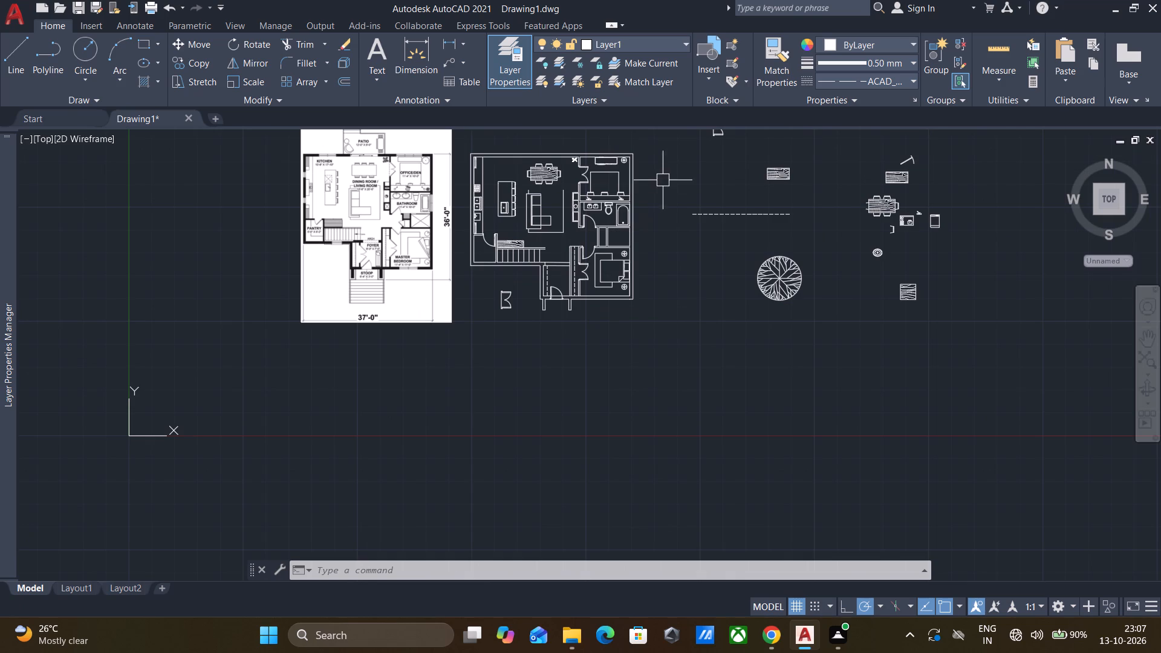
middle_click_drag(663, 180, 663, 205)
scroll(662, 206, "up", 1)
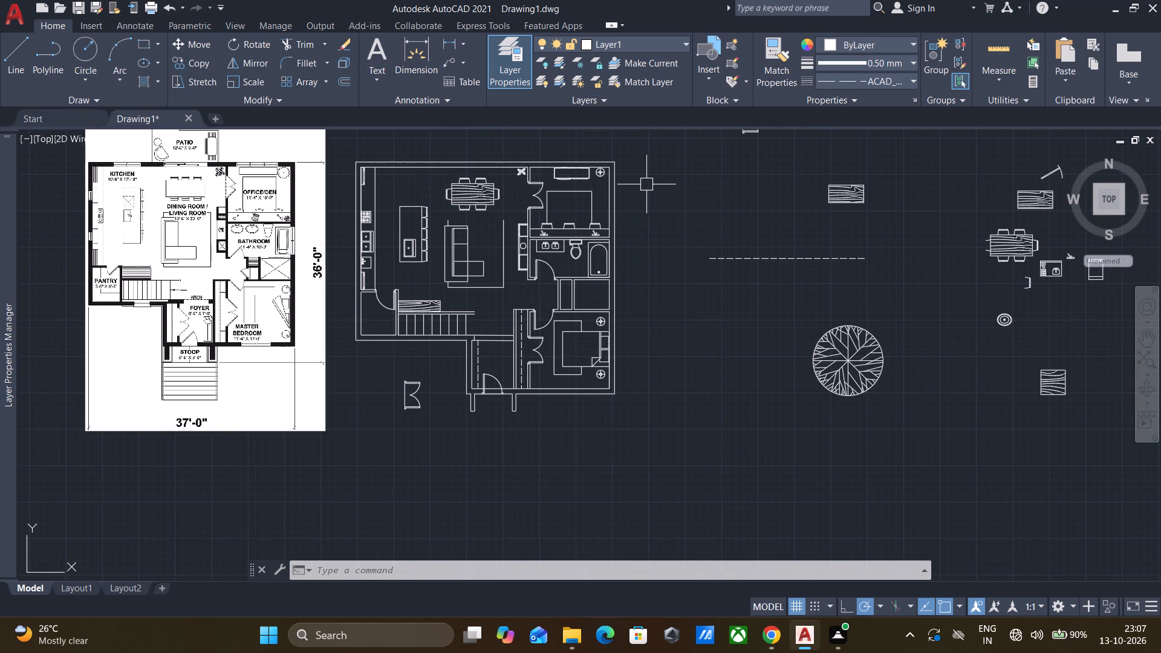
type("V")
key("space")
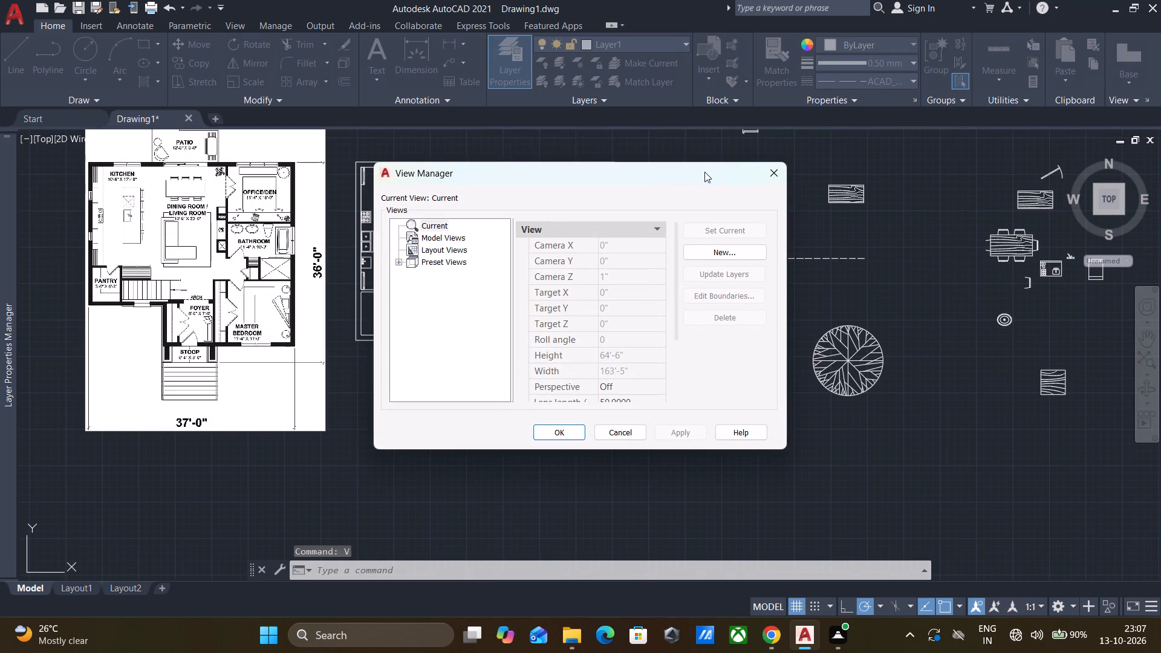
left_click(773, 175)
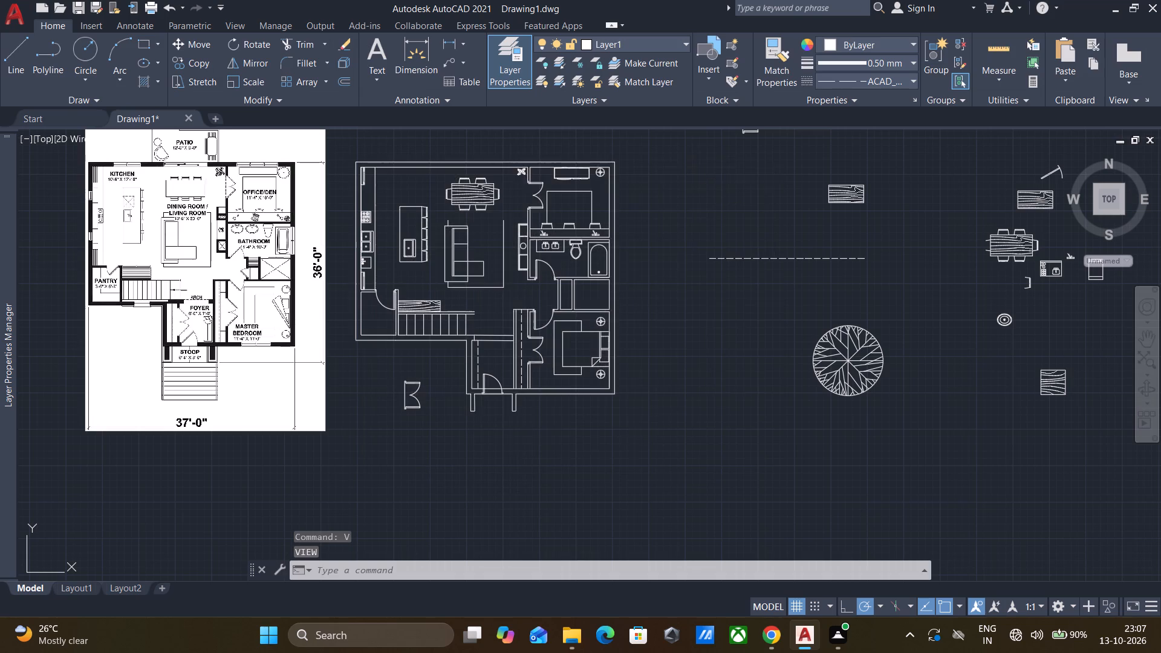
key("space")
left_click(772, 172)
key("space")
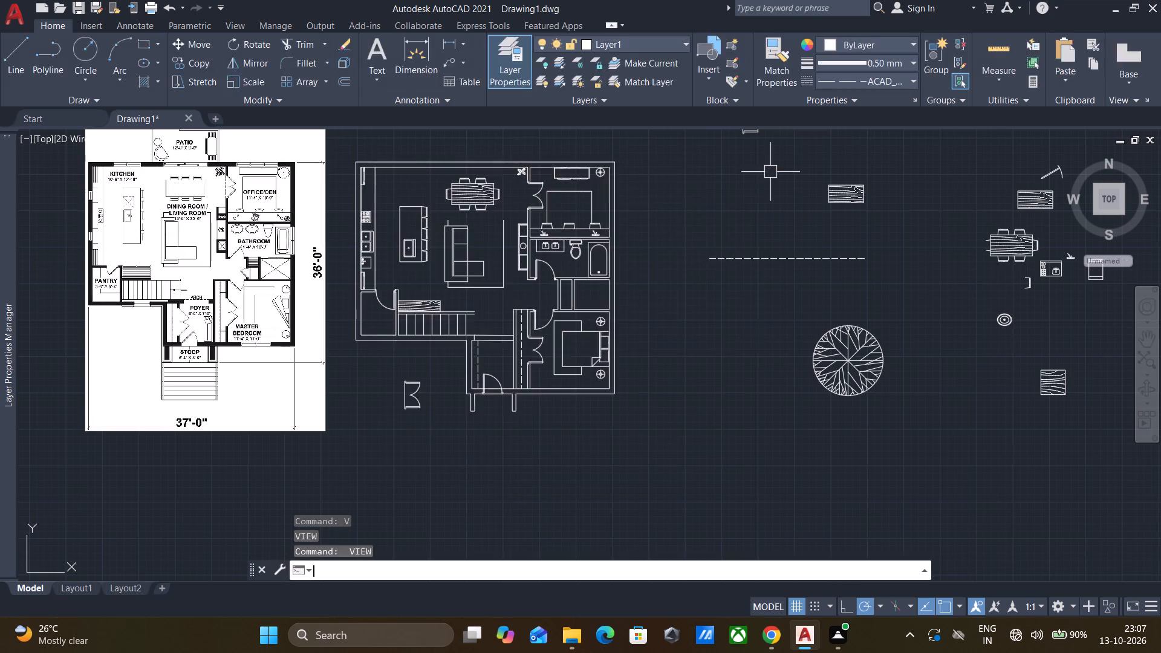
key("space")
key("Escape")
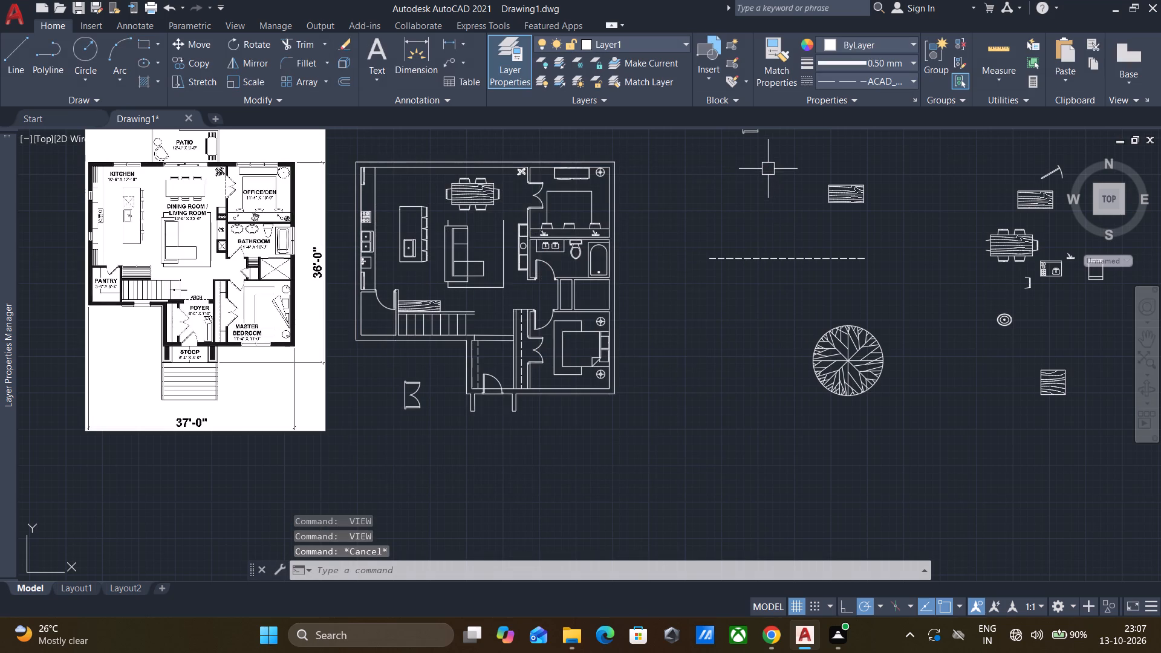
Draw a vertical dashed line across the office/den double-door opening, from its upper jamb to its lower jamb on the living-room side.
key("l")
key("Return")
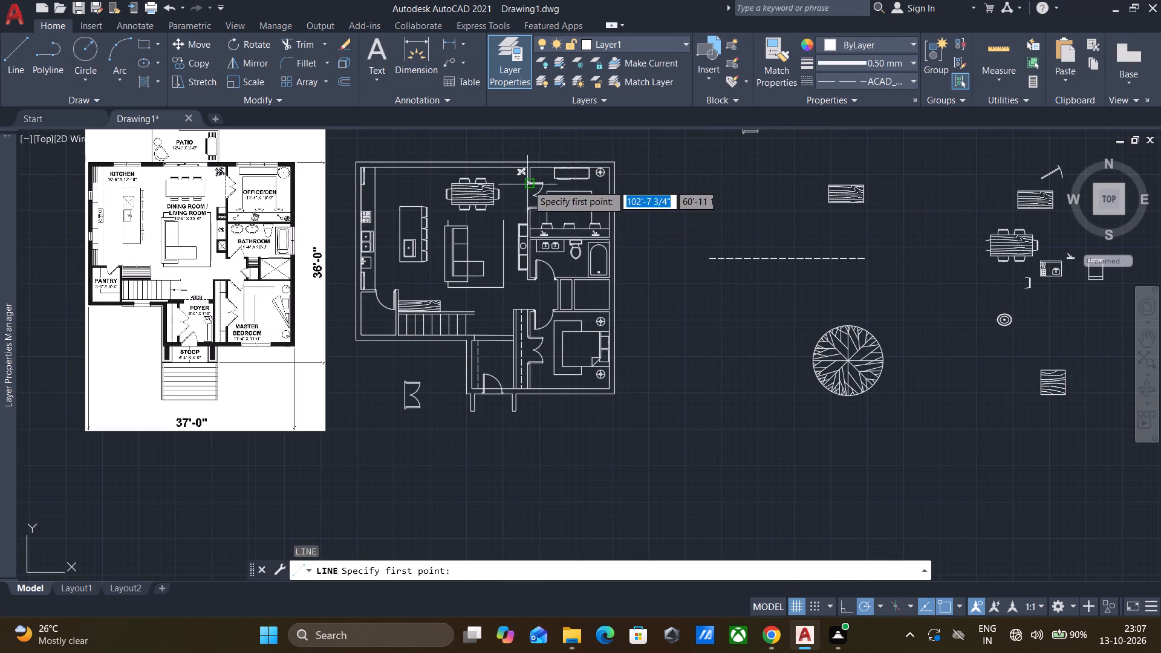
scroll(527, 184, "up", 6)
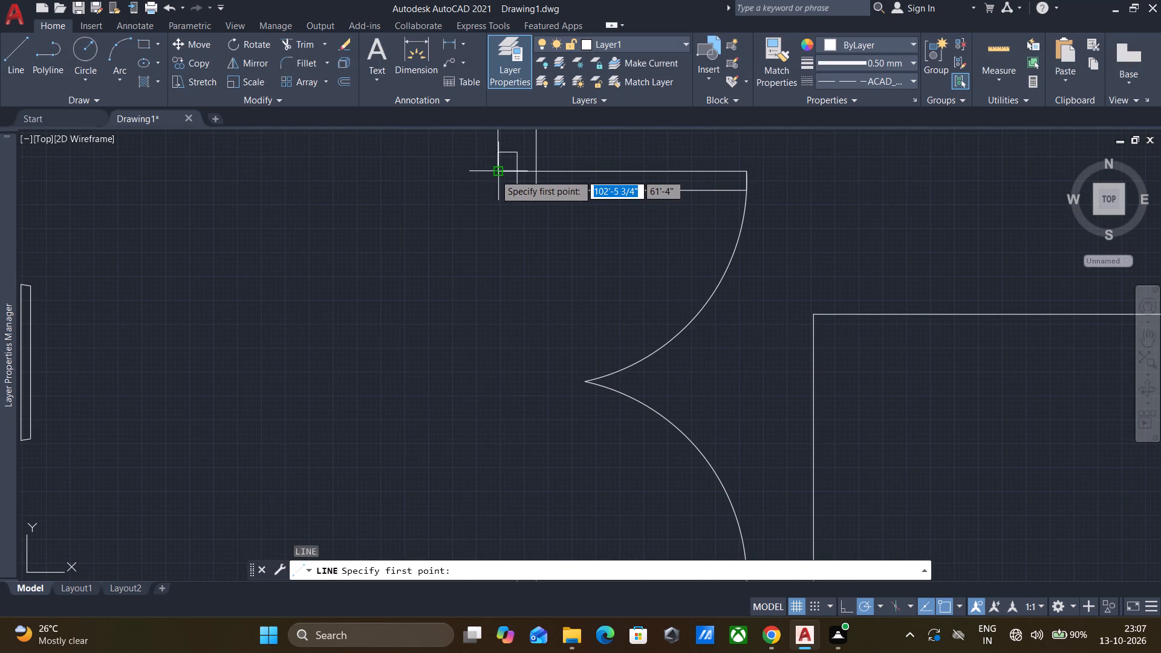
left_click(495, 174)
scroll(502, 236, "down", 2)
middle_click_drag(502, 236, 504, 202)
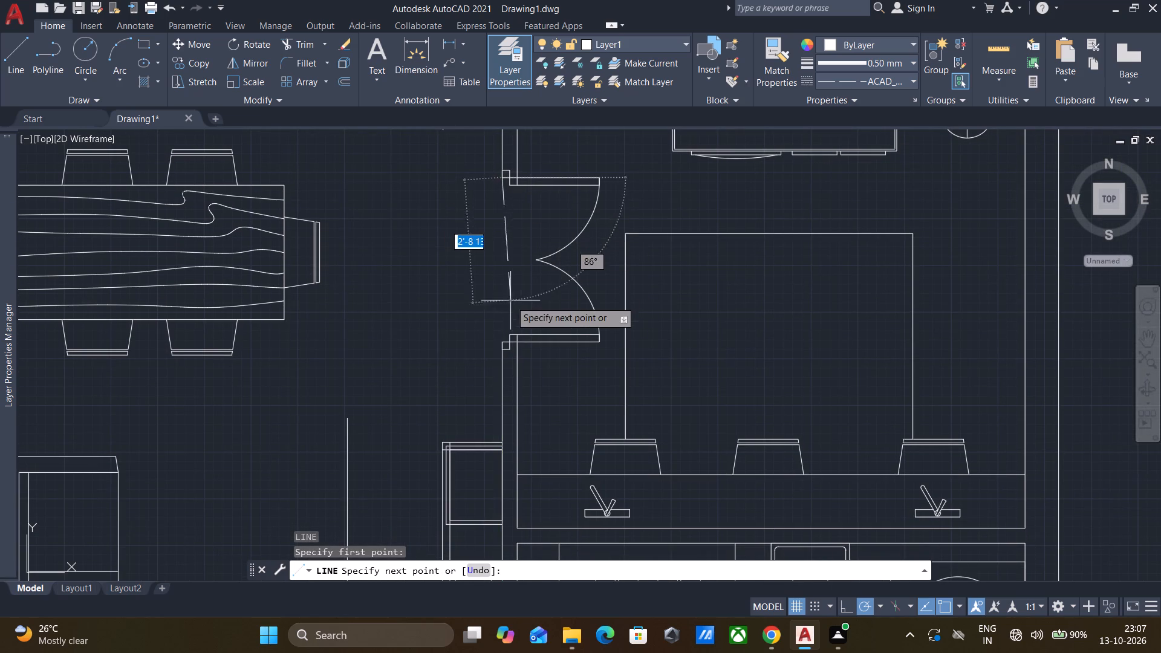
left_click(502, 345)
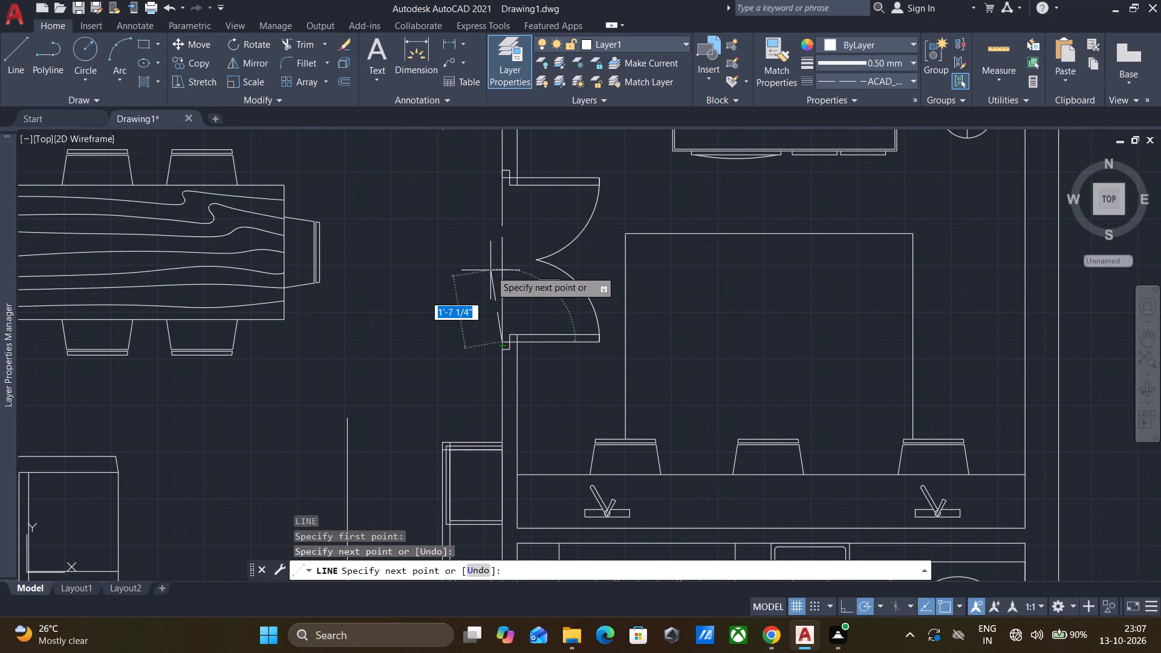
key("Escape")
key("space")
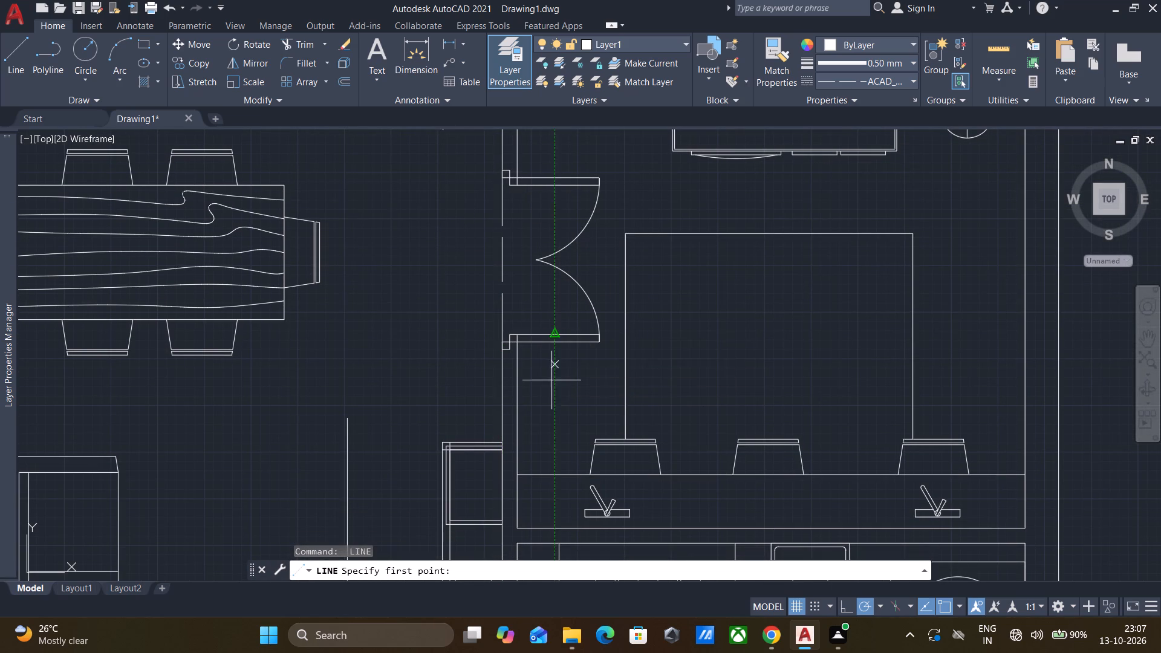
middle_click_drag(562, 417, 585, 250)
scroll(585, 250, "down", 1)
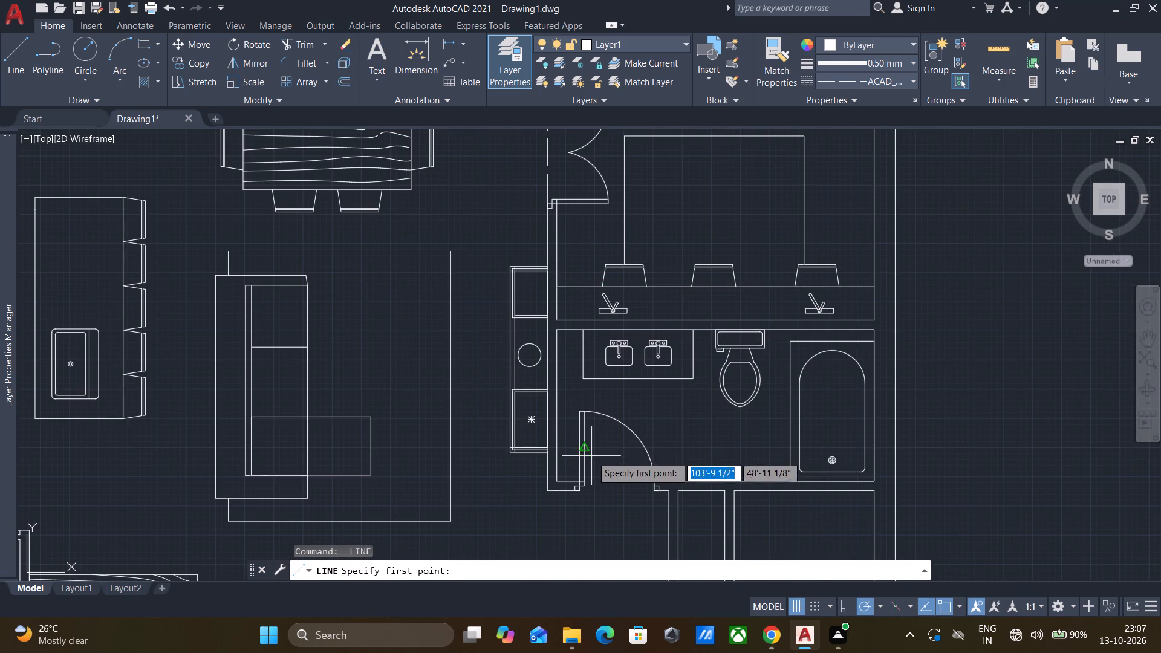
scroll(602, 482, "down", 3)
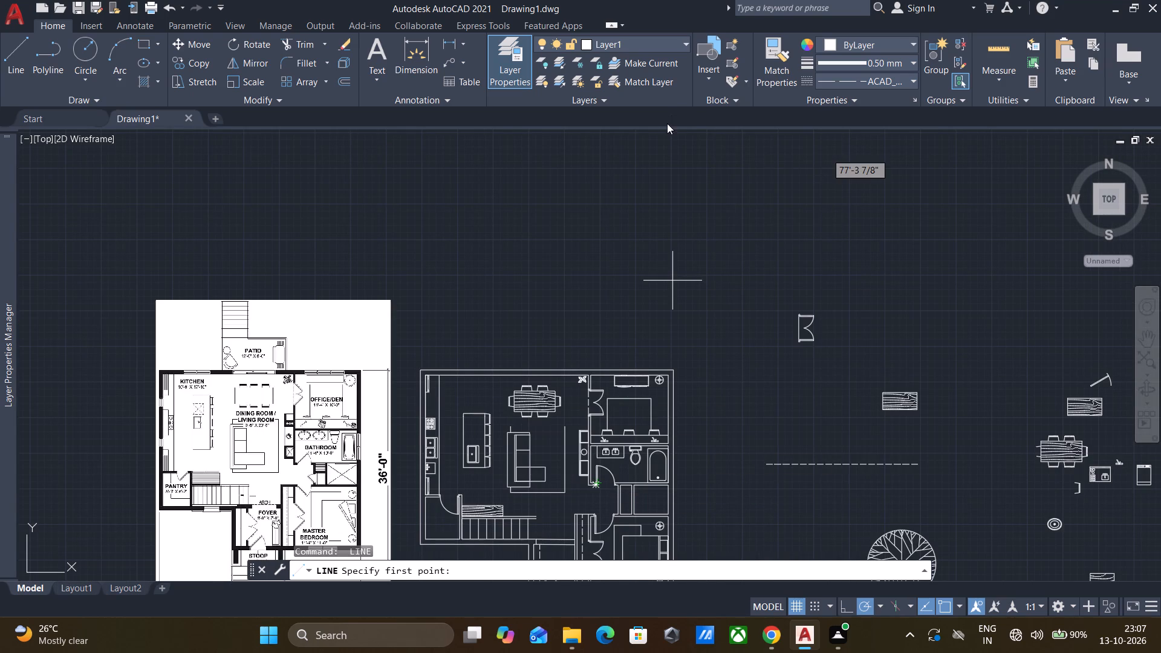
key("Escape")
Draw a horizontal dashed line 3' long in the empty space above the floor plan.
middle_click_drag(681, 245, 641, 137)
scroll(643, 151, "down", 1)
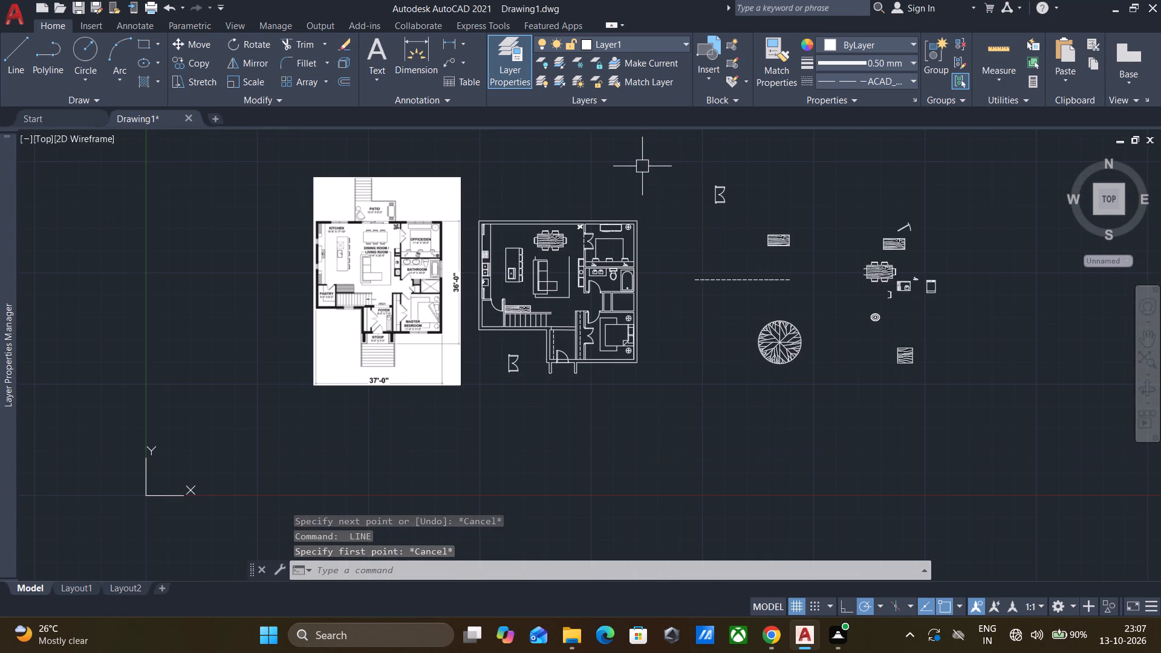
scroll(642, 166, "up", 1)
middle_click_drag(611, 200, 630, 171)
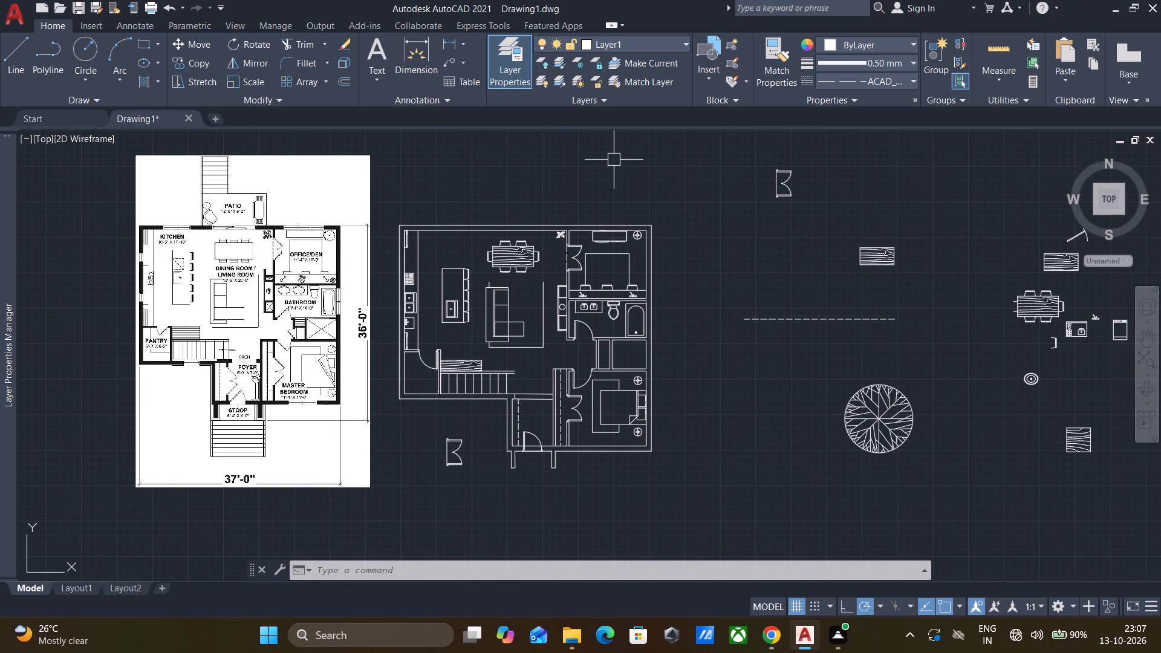
scroll(614, 160, "down", 1)
middle_click_drag(614, 160, 573, 236)
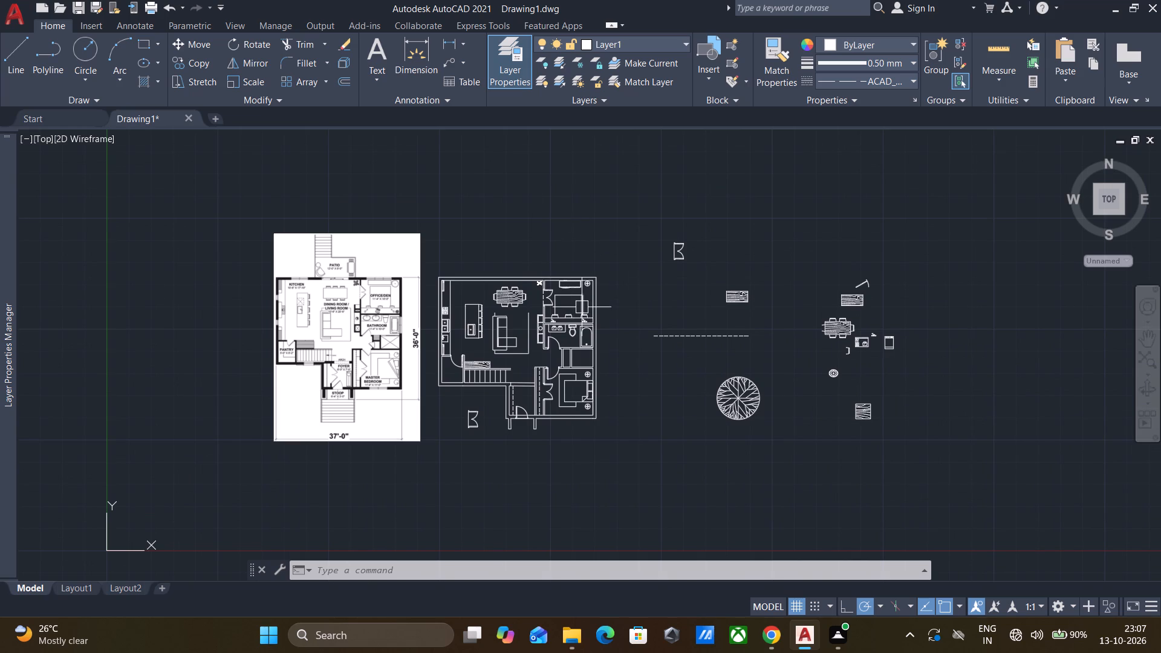
key("l")
key("Return")
left_click(560, 174)
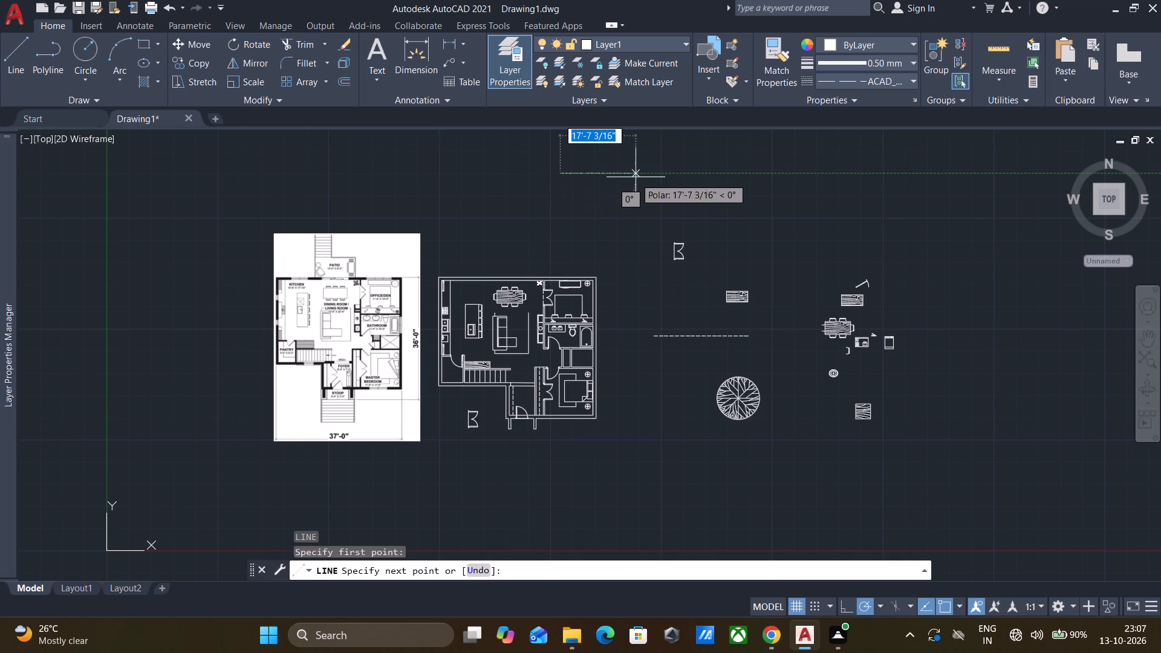
type("3'")
key("Return")
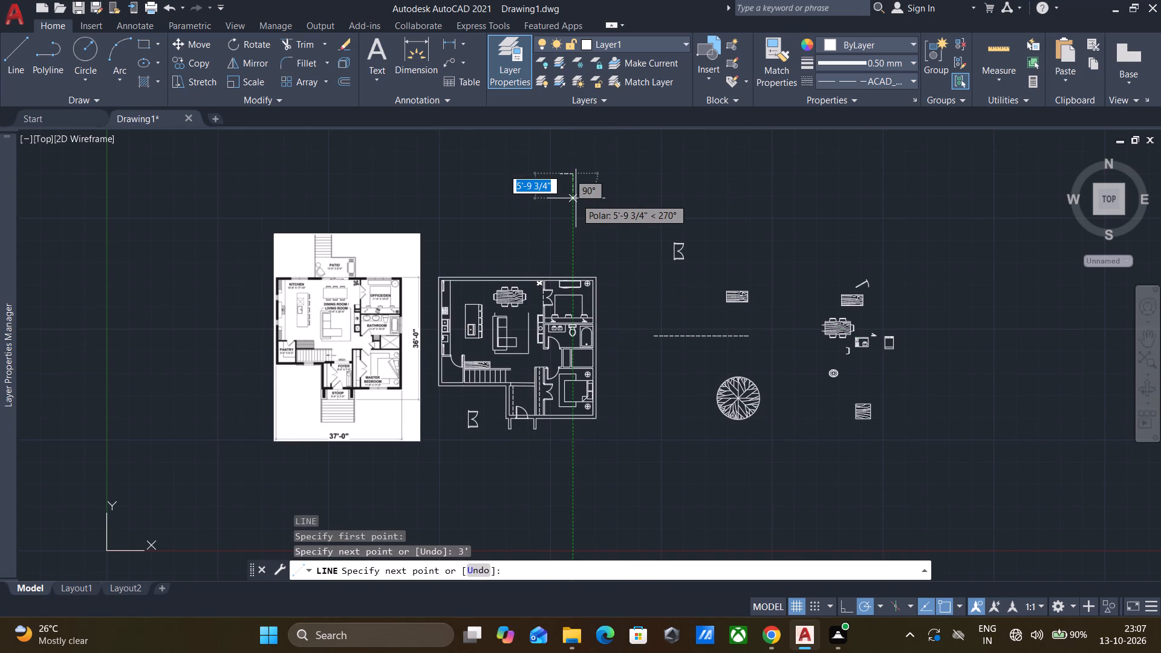
scroll(576, 198, "up", 2)
middle_click_drag(576, 198, 634, 166)
scroll(635, 166, "down", 1)
middle_click_drag(635, 166, 763, 141)
scroll(763, 141, "up", 2)
middle_click_drag(115, 364, 460, 248)
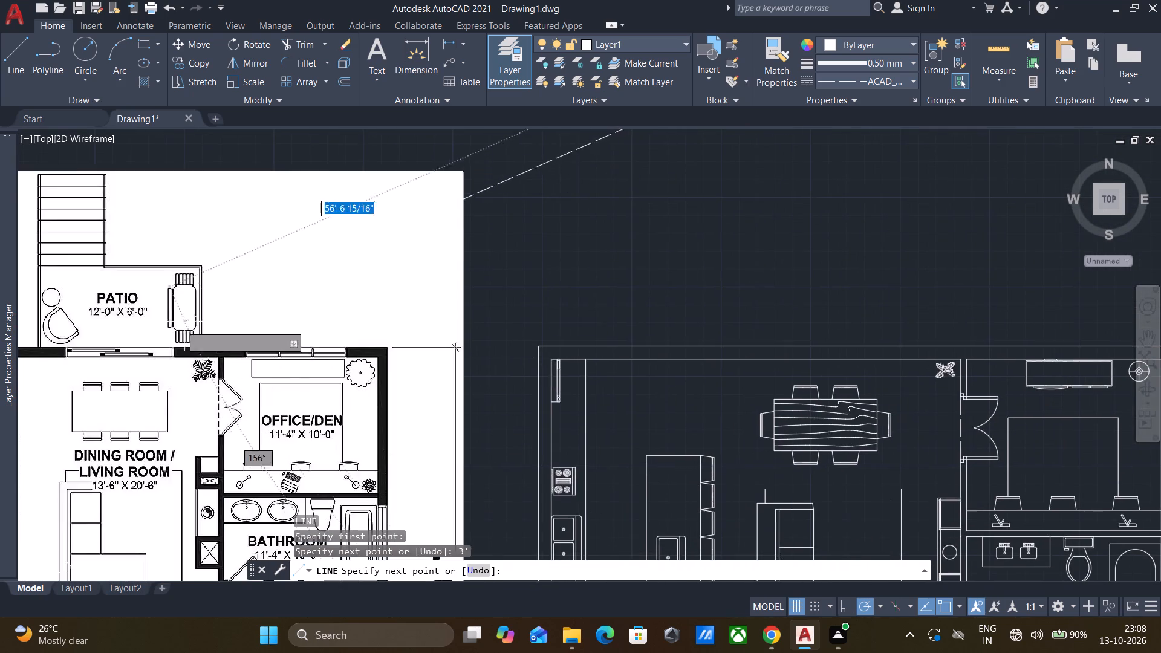
scroll(261, 387, "up", 2)
scroll(261, 387, "down", 3)
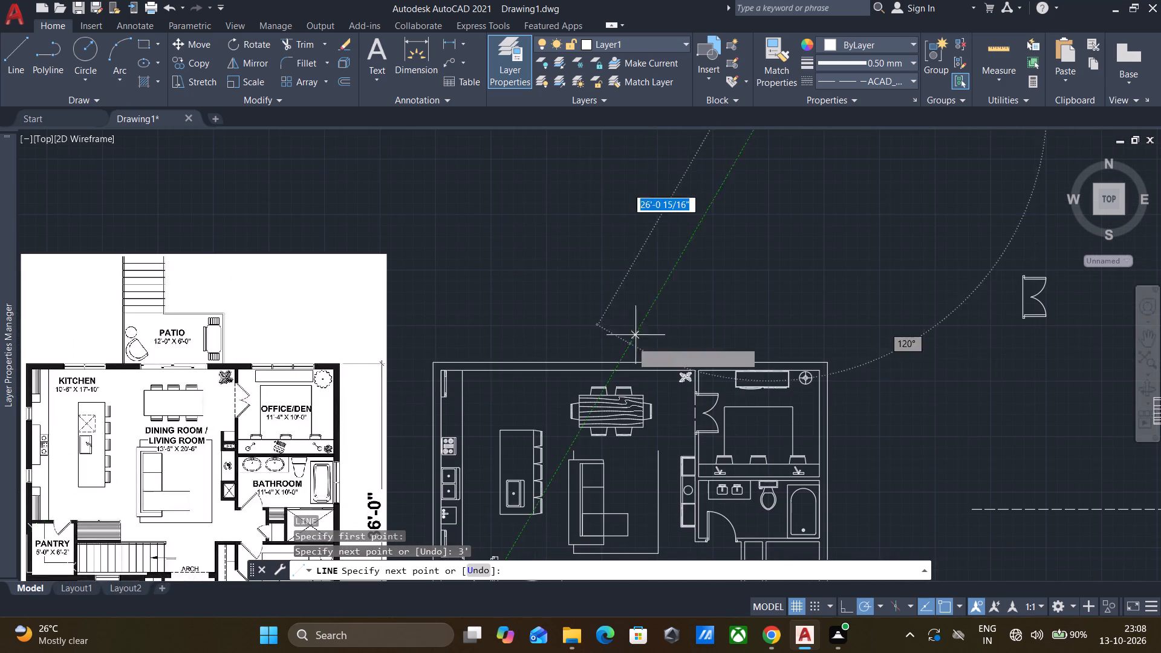
middle_click_drag(656, 264, 593, 330)
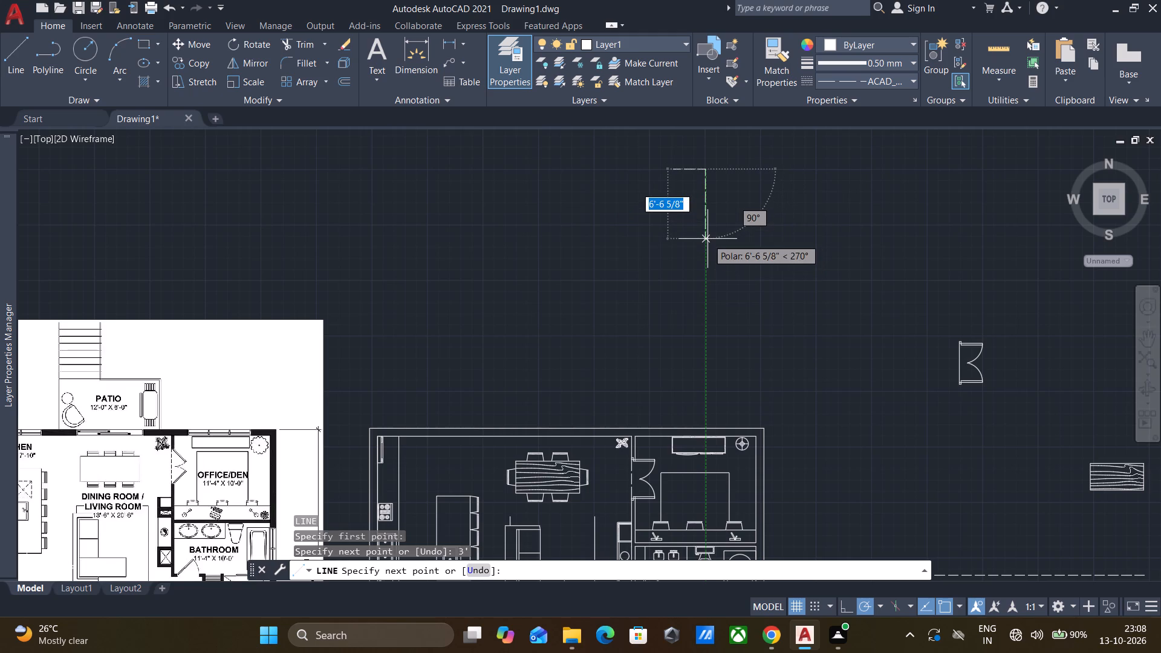
key("Escape")
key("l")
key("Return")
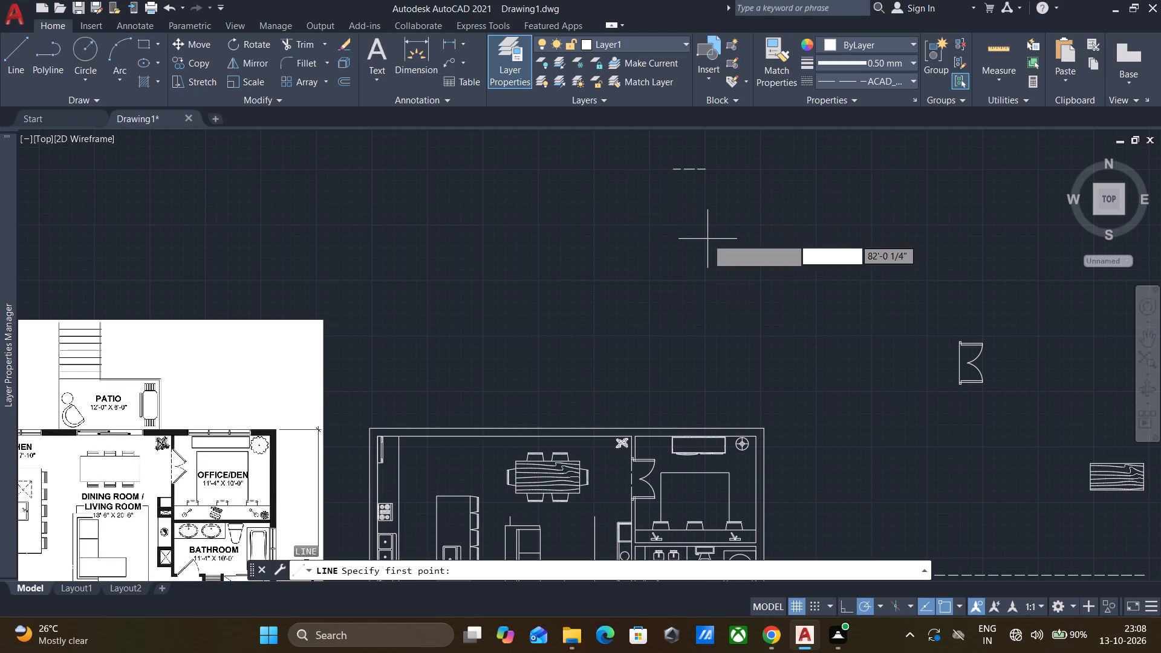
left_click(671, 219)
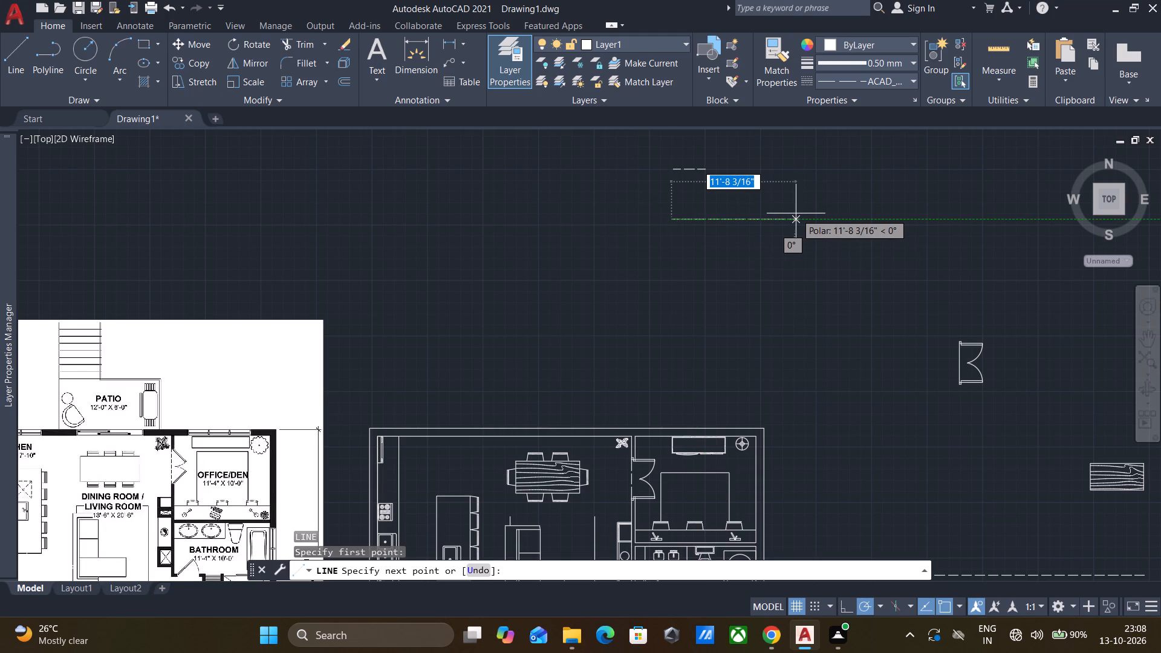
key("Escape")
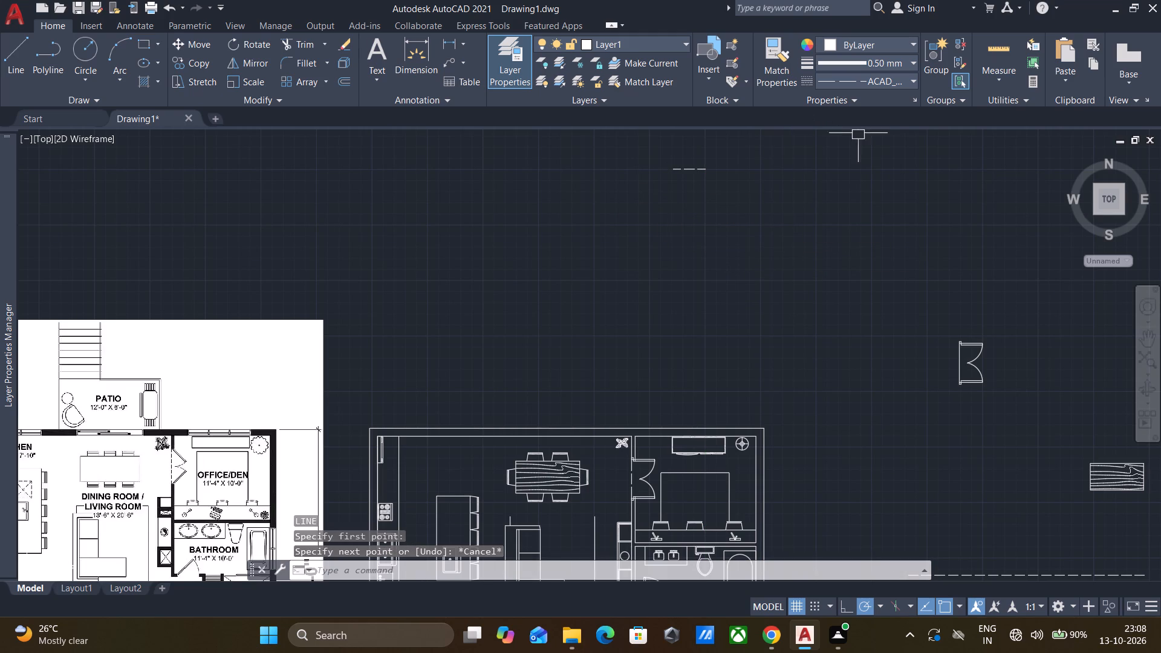
Set the current linetype to ByLayer and draw a 3' by 9" horizontal rectangle from lines in the empty space above the plan.
left_click(891, 78)
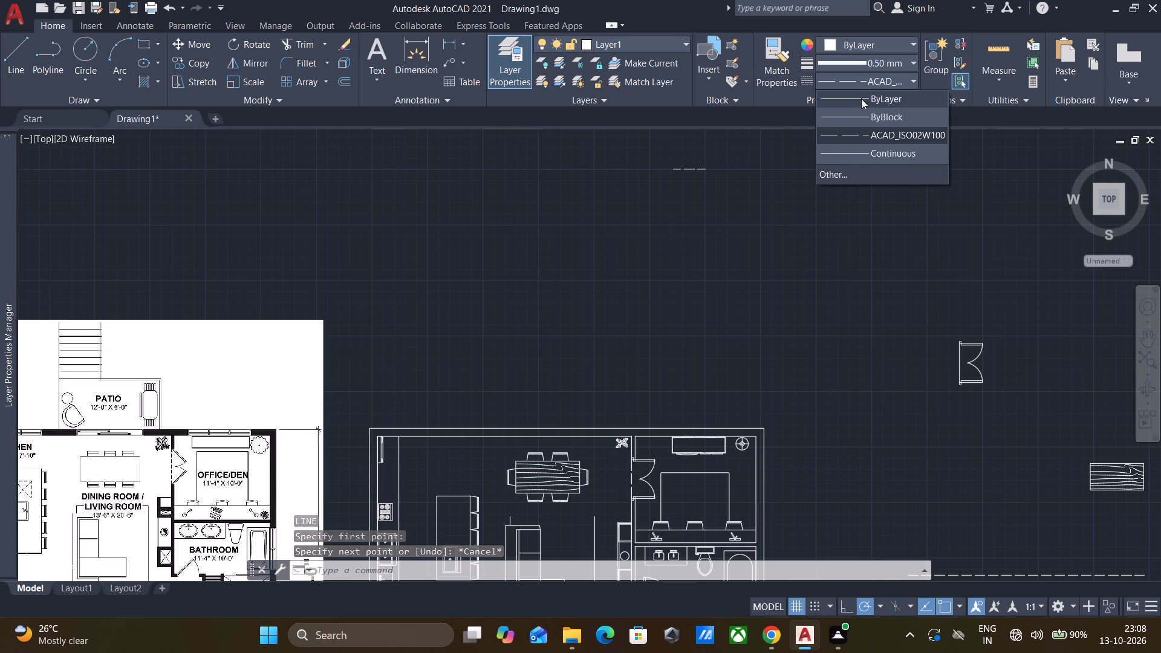
left_click(861, 100)
key("l")
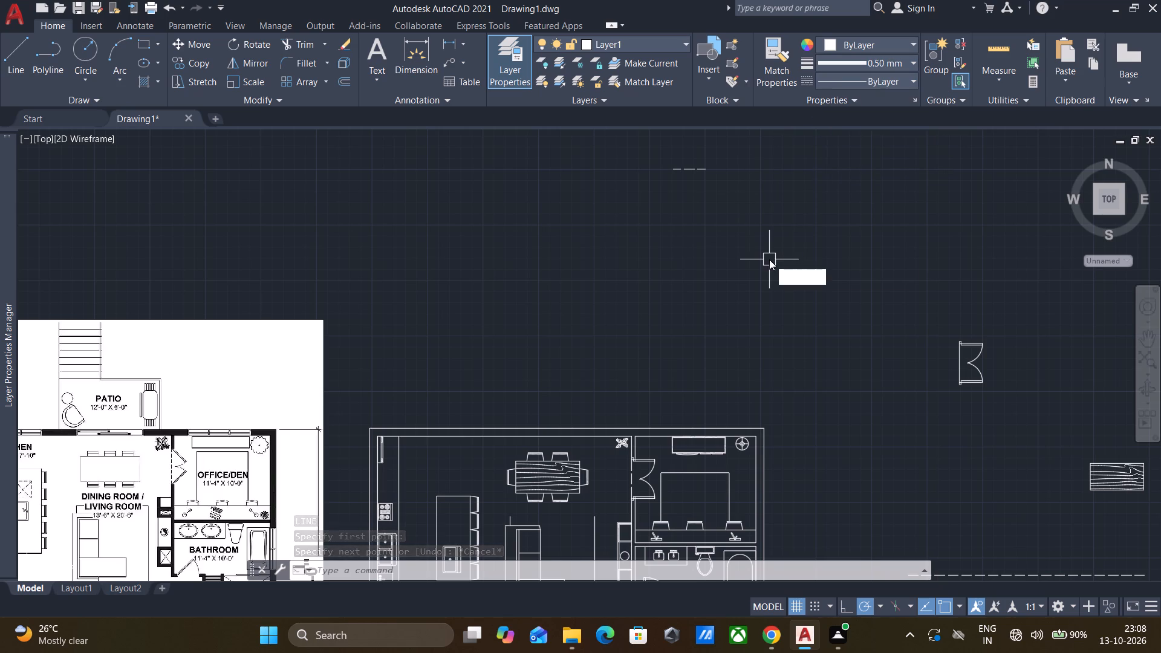
key("Return")
left_click(699, 247)
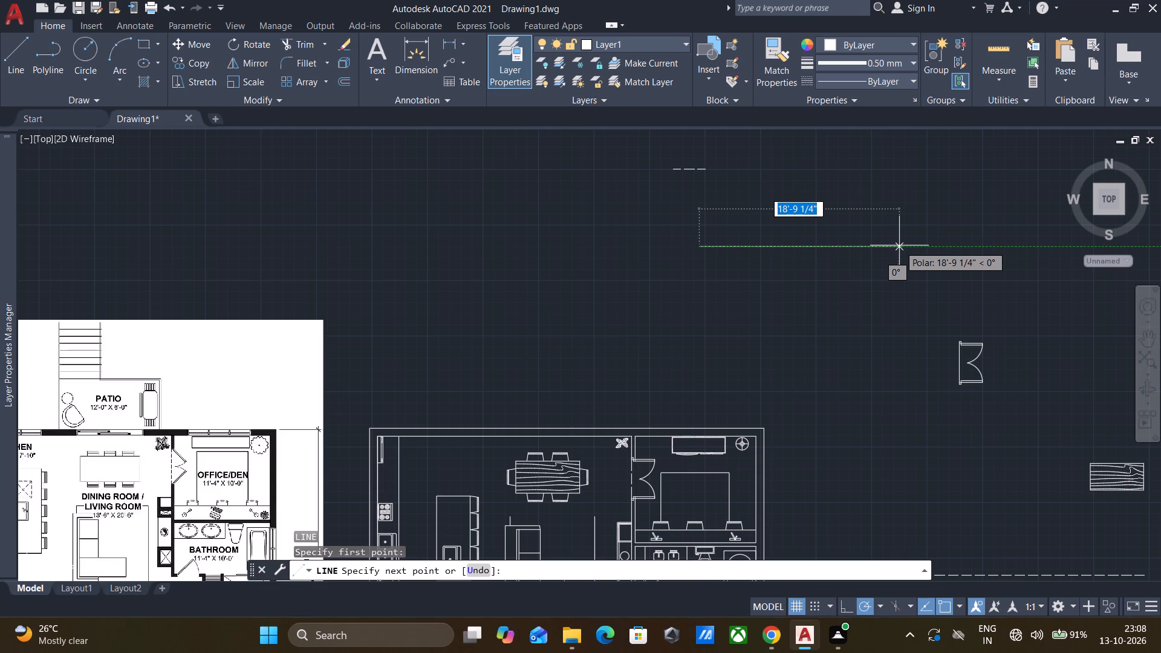
key("3")
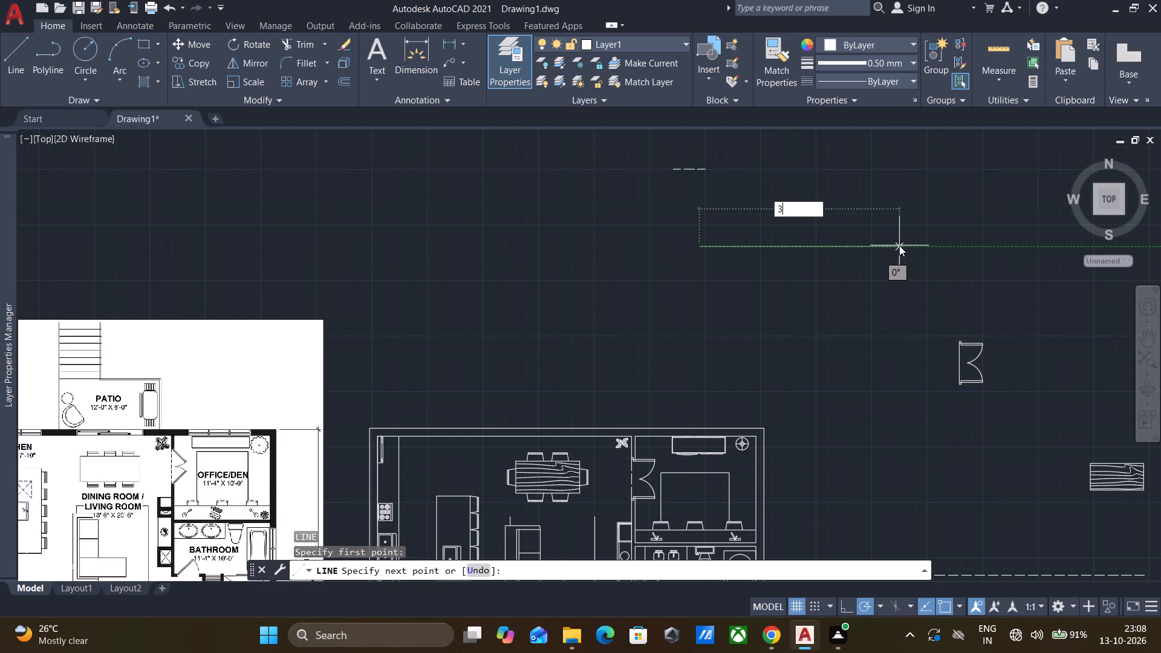
key("apostrophe")
key("Return")
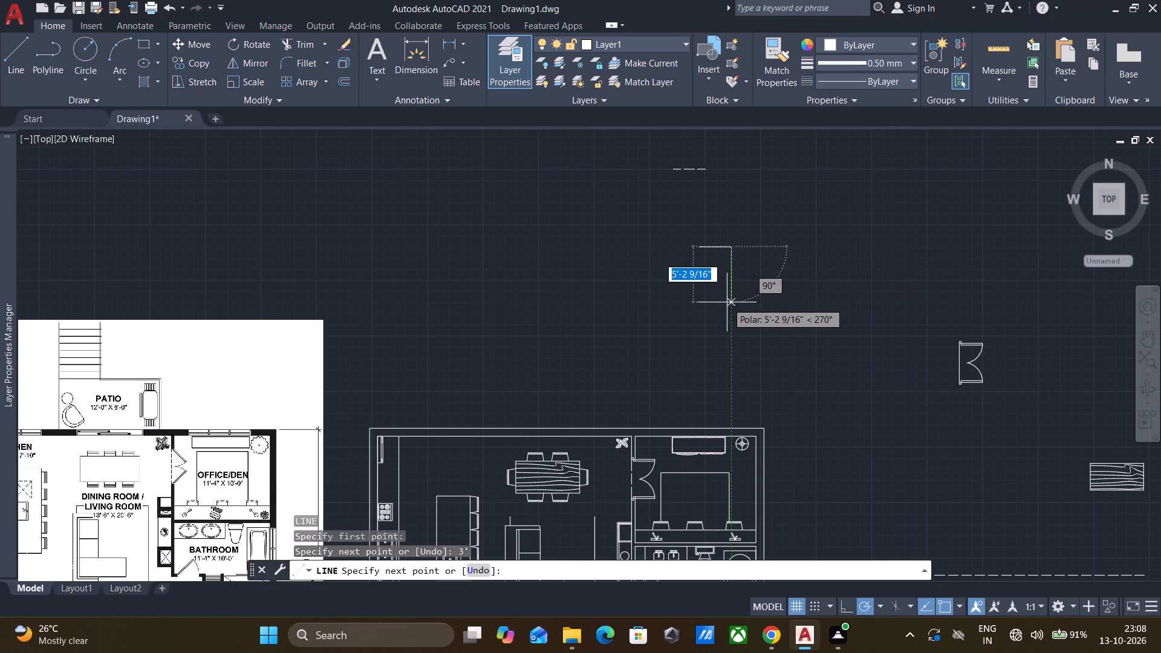
type("9\"")
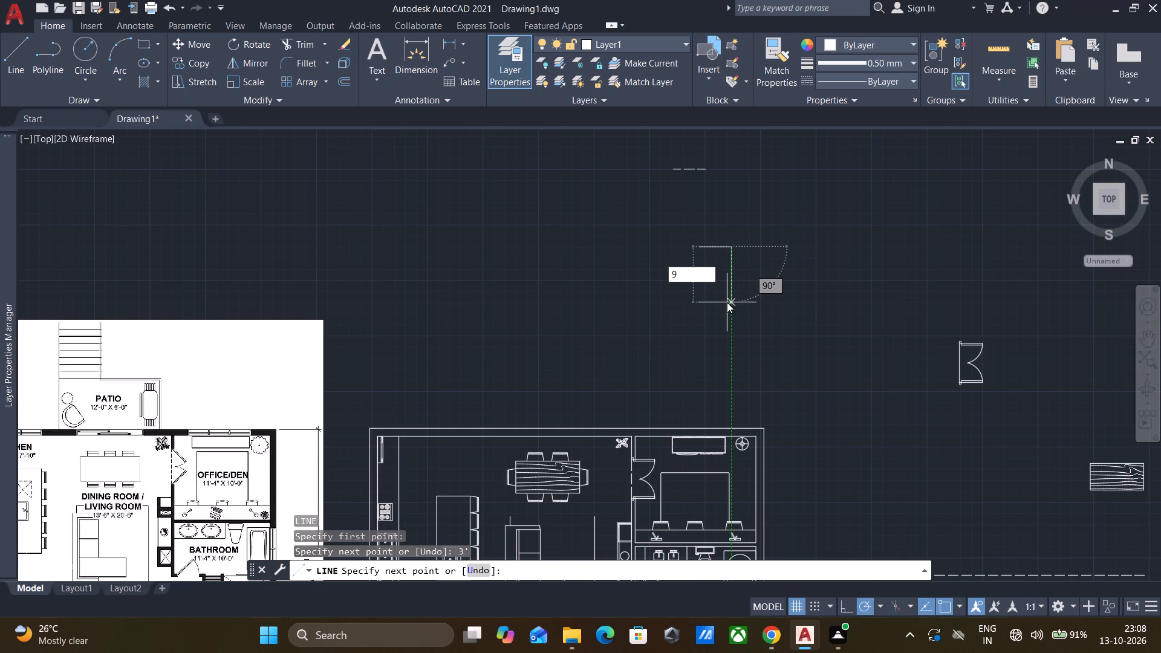
key("Return")
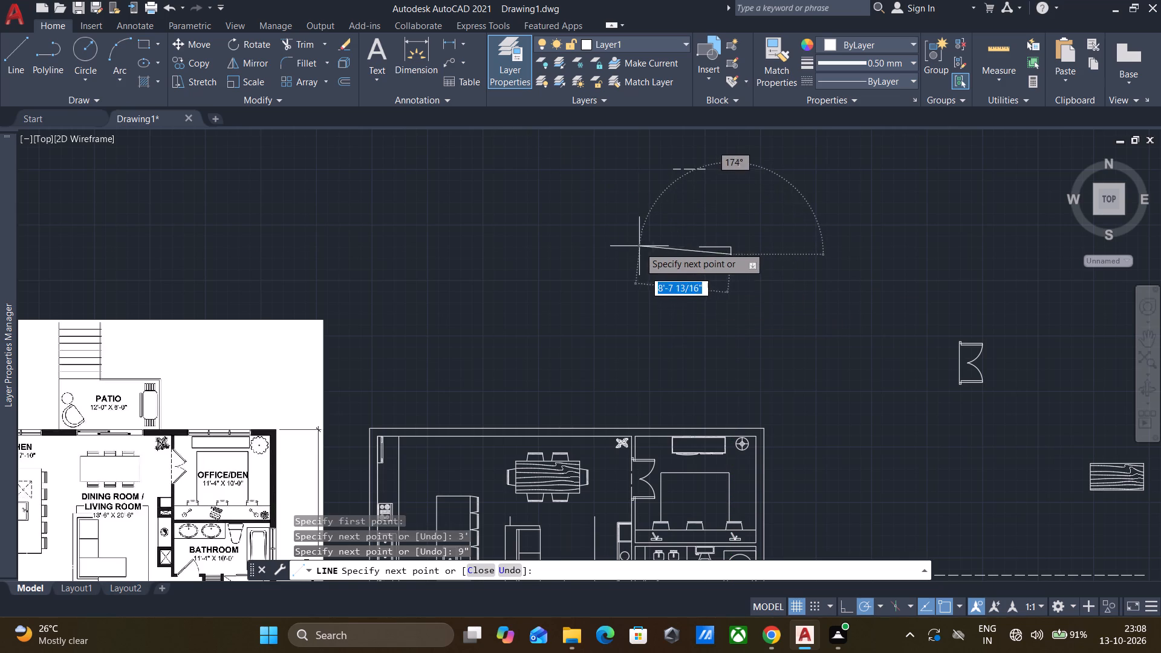
type("3'")
key("Return")
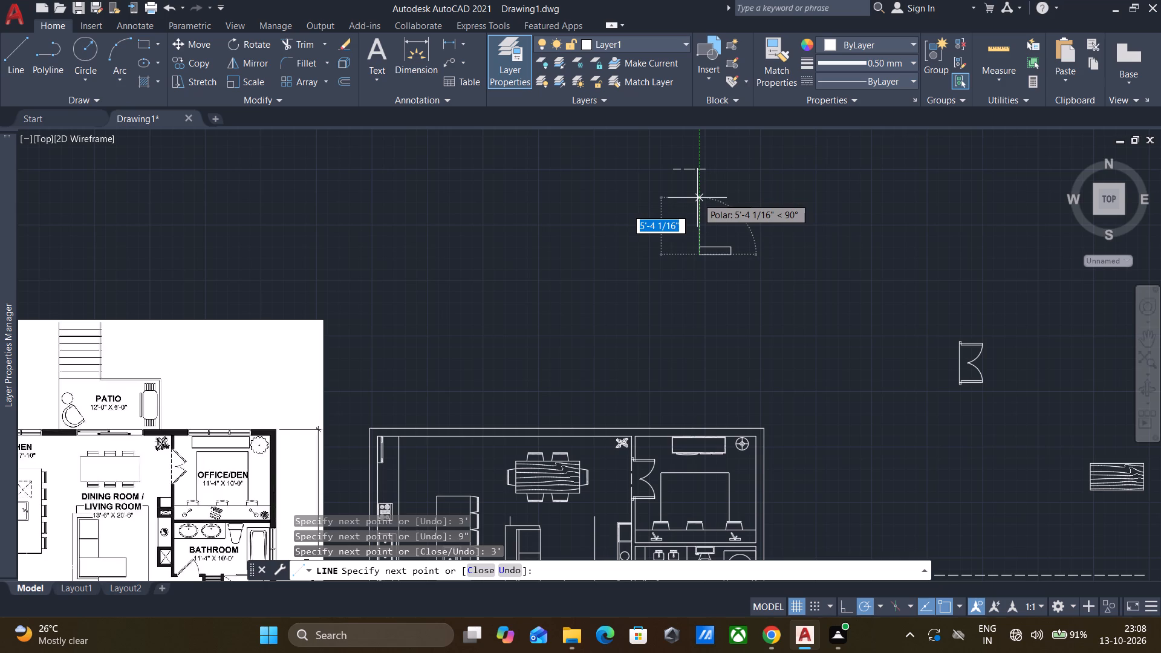
type("9\"")
key("Return")
key("space")
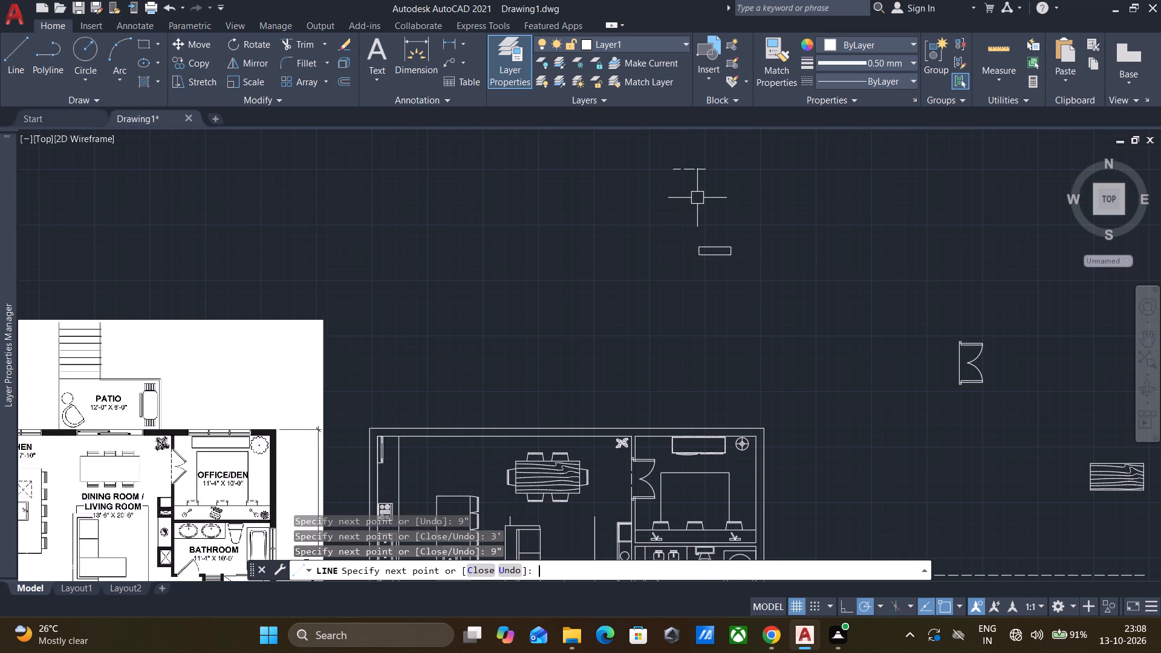
Draw a second horizontal rectangle from lines, 4' by 9", beside the 3' one above the plan.
scroll(756, 282, "up", 3)
middle_click_drag(754, 253, 757, 292)
scroll(787, 284, "down", 2)
middle_click_drag(787, 284, 685, 282)
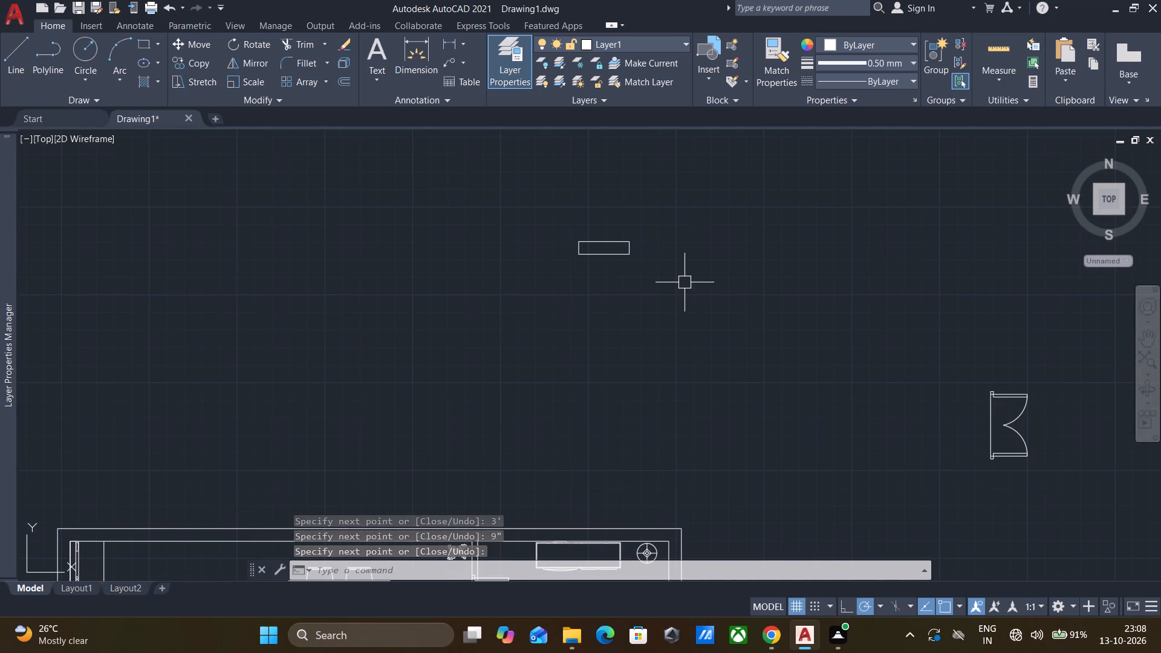
key("l")
key("Return")
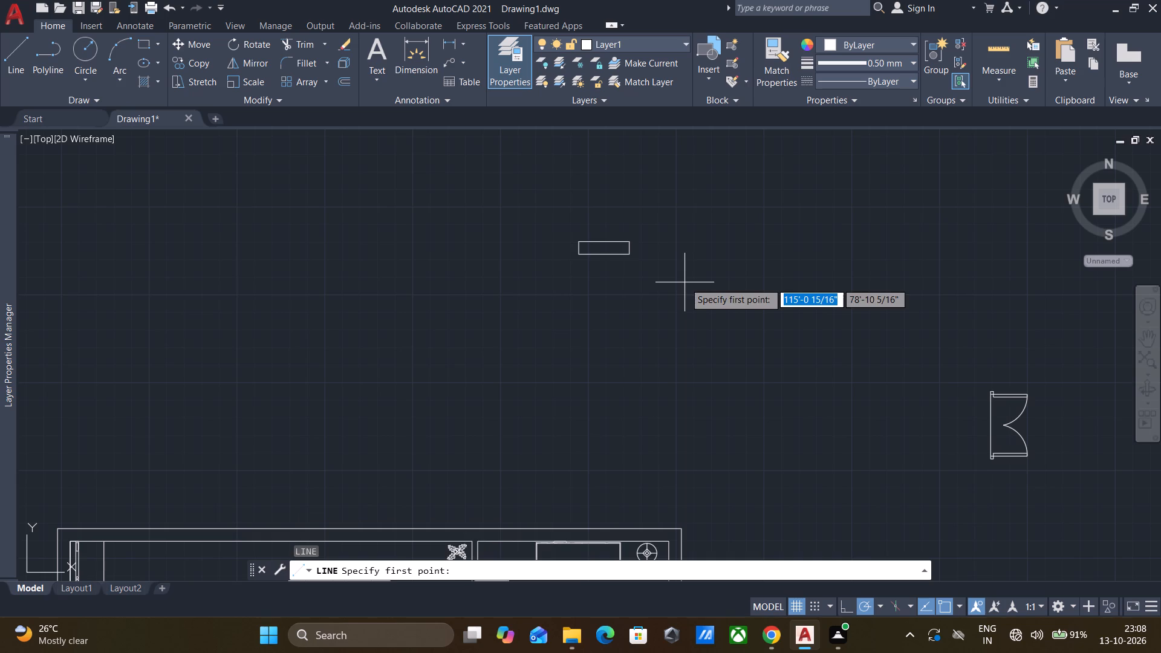
left_click(695, 230)
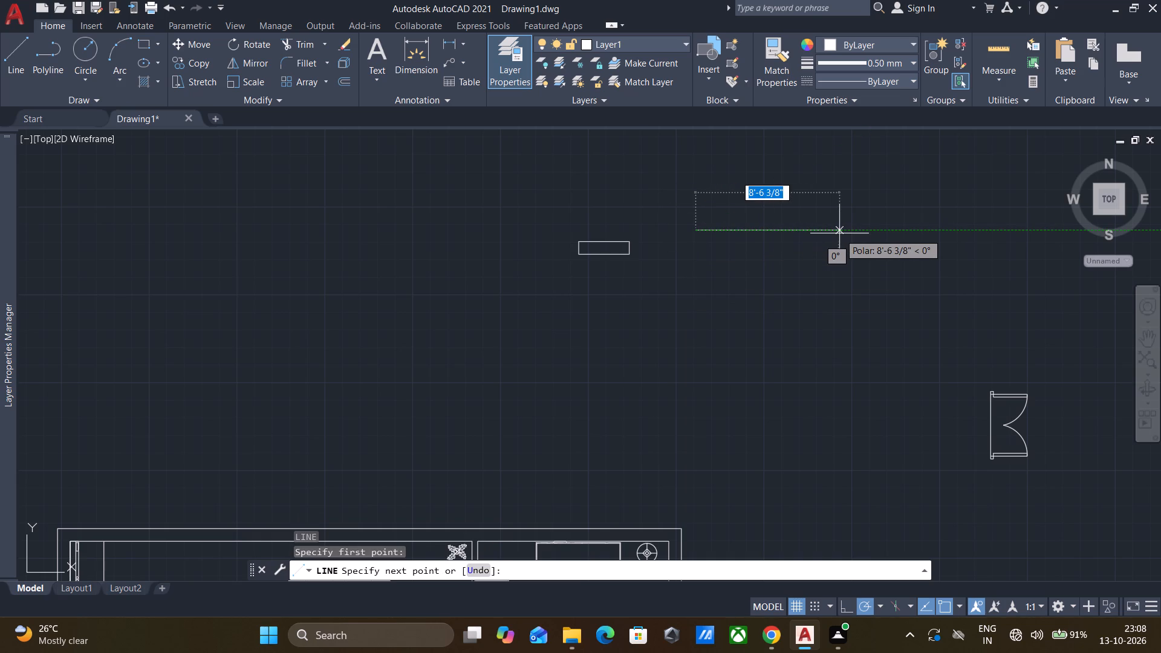
type("4'")
key("Return")
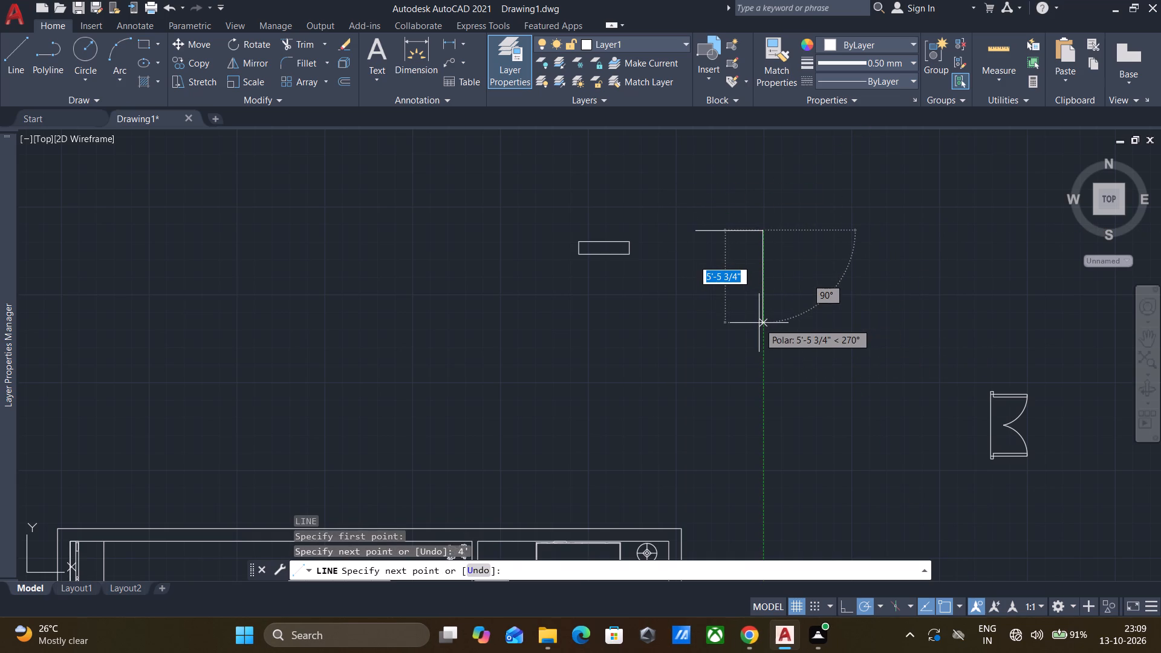
type("9\"")
key("Return")
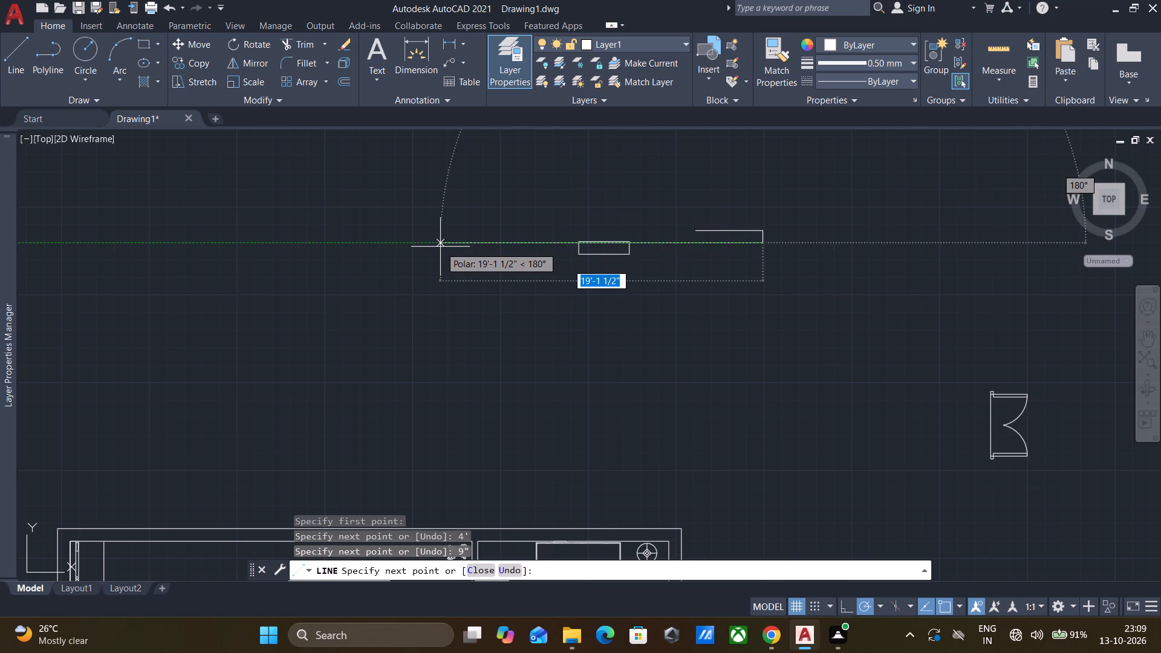
type("4'")
key("Return")
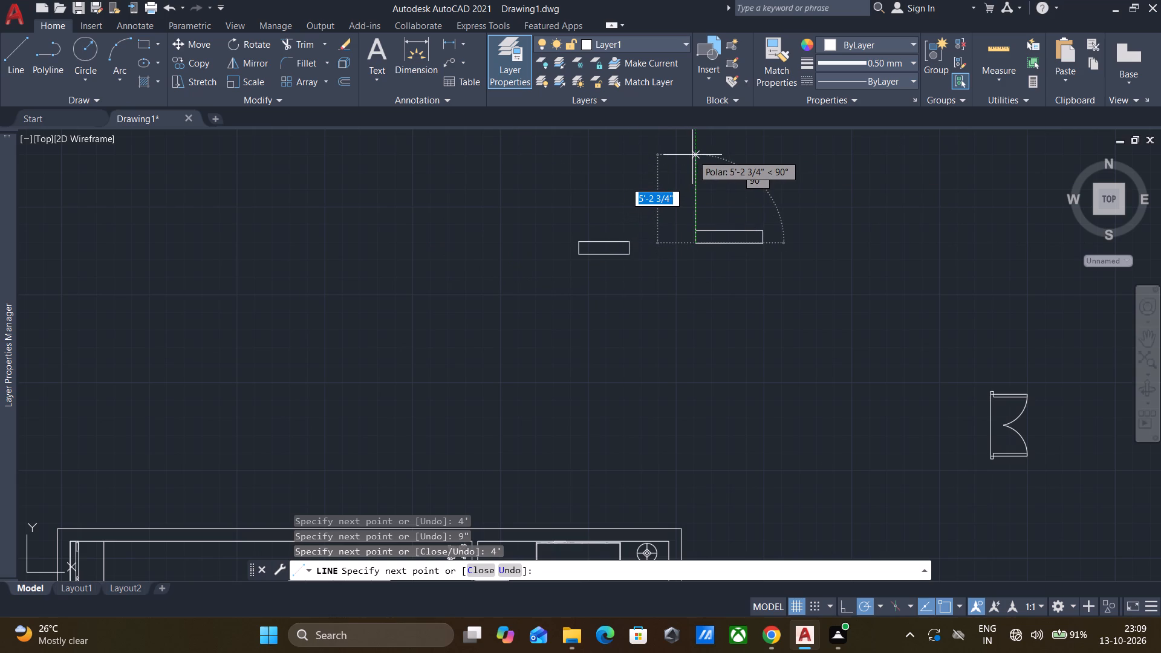
key("9")
key("shift+quotedbl")
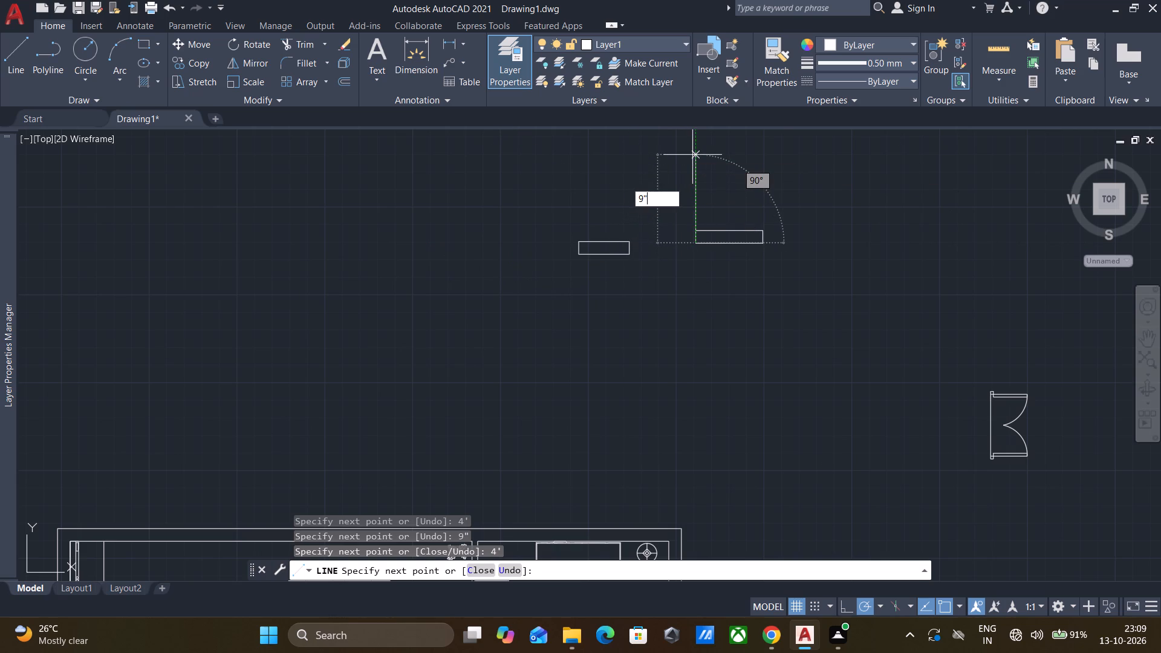
key("Return")
key("space")
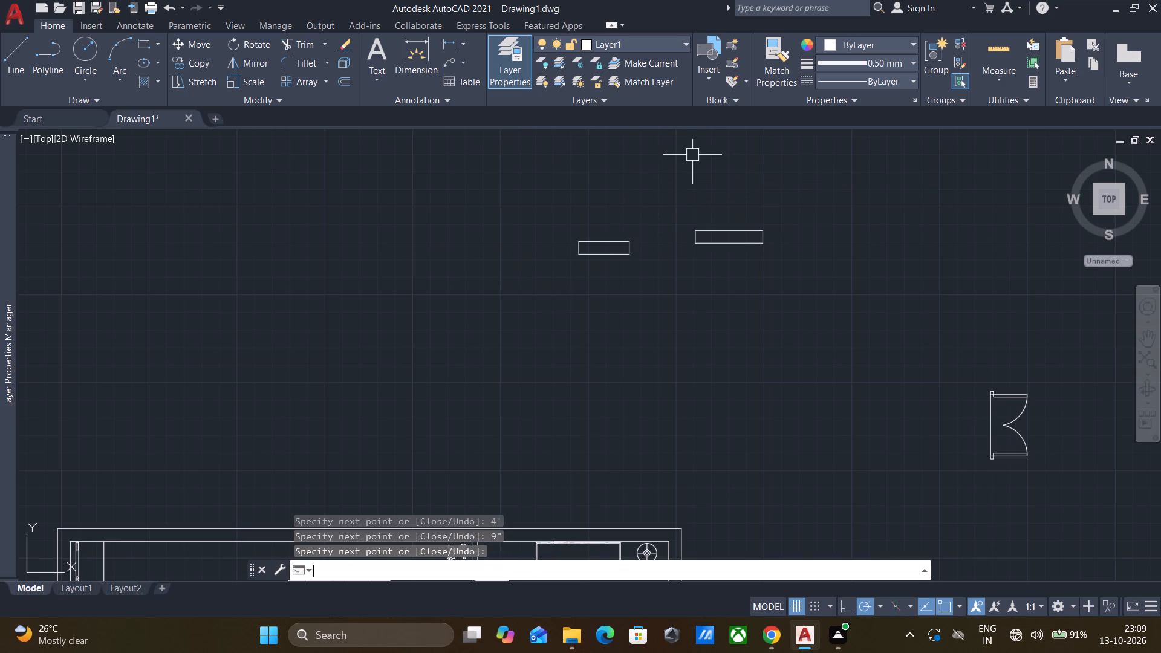
Draw a horizontal centre line inside the 4' by 9" rectangle, between the midpoints of its two short sides.
type("L")
key("Return")
scroll(719, 227, "up", 3)
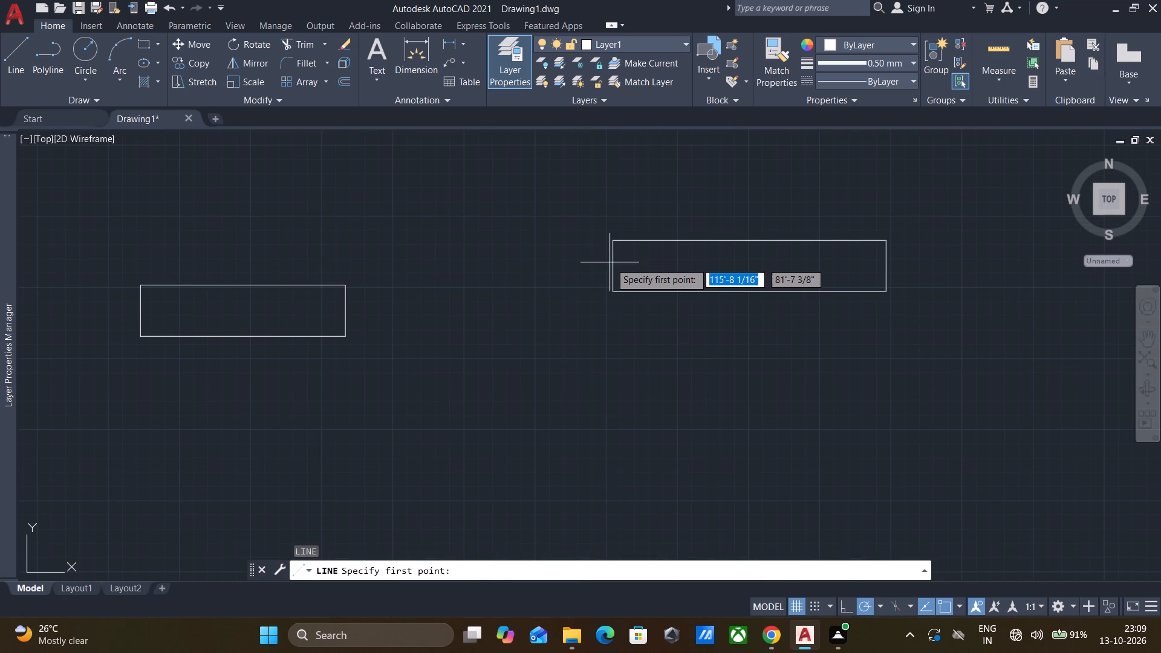
left_click(610, 262)
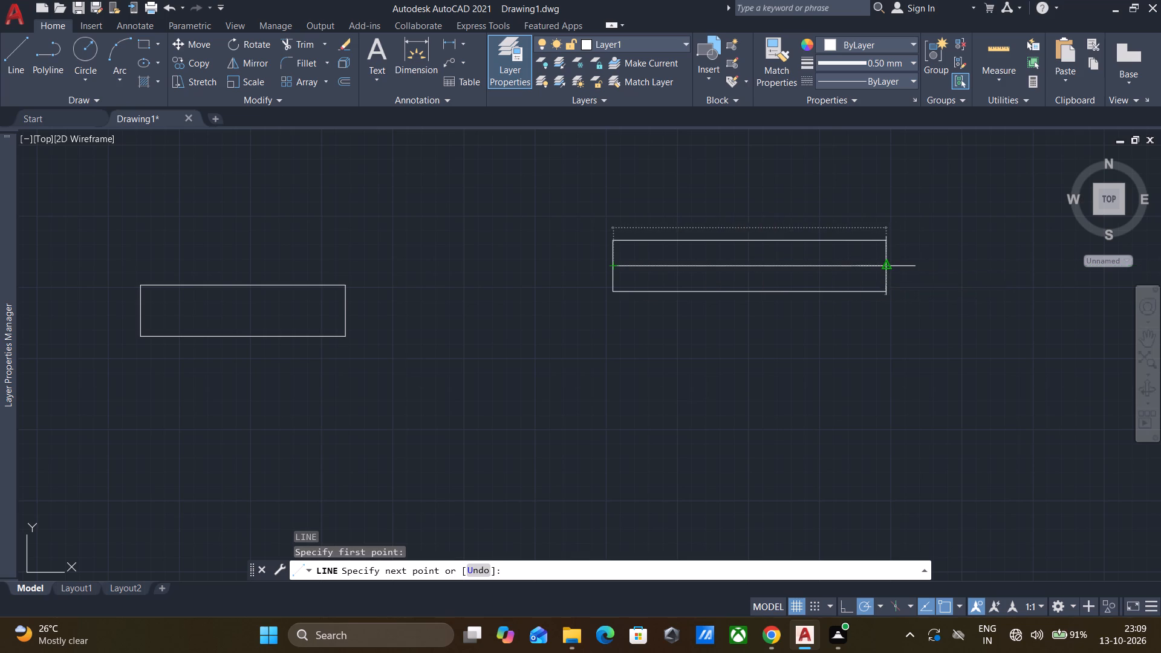
left_click(888, 263)
key("space")
Offset the centre line of the 4' rectangle by 1" both upward and downward.
key("o")
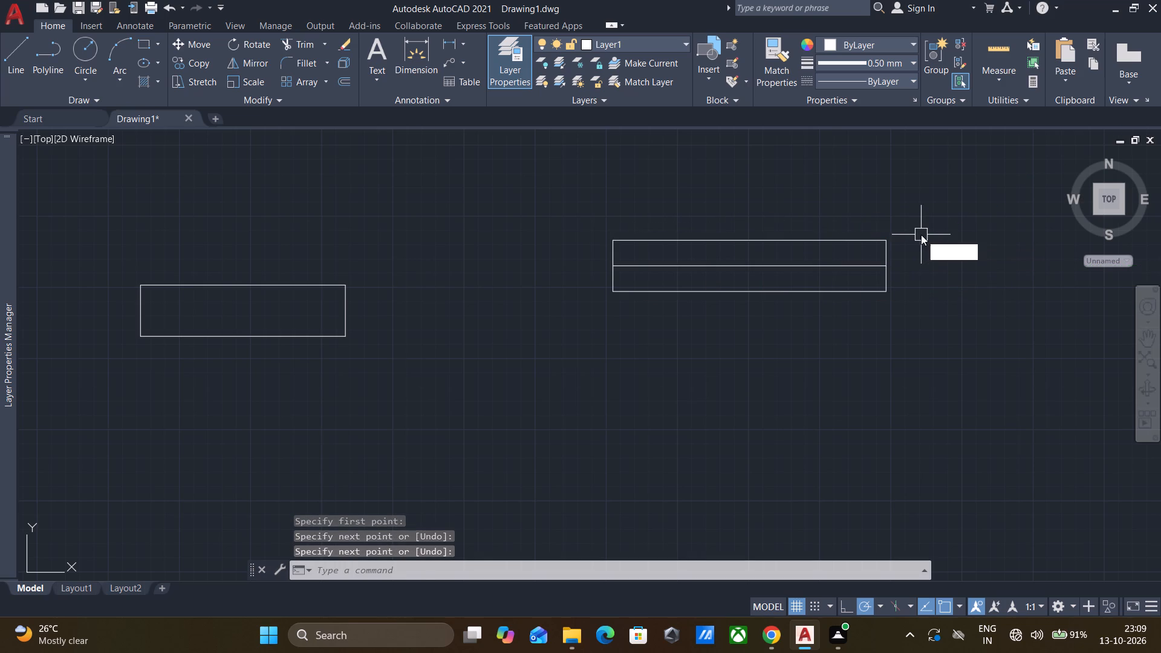
key("Return")
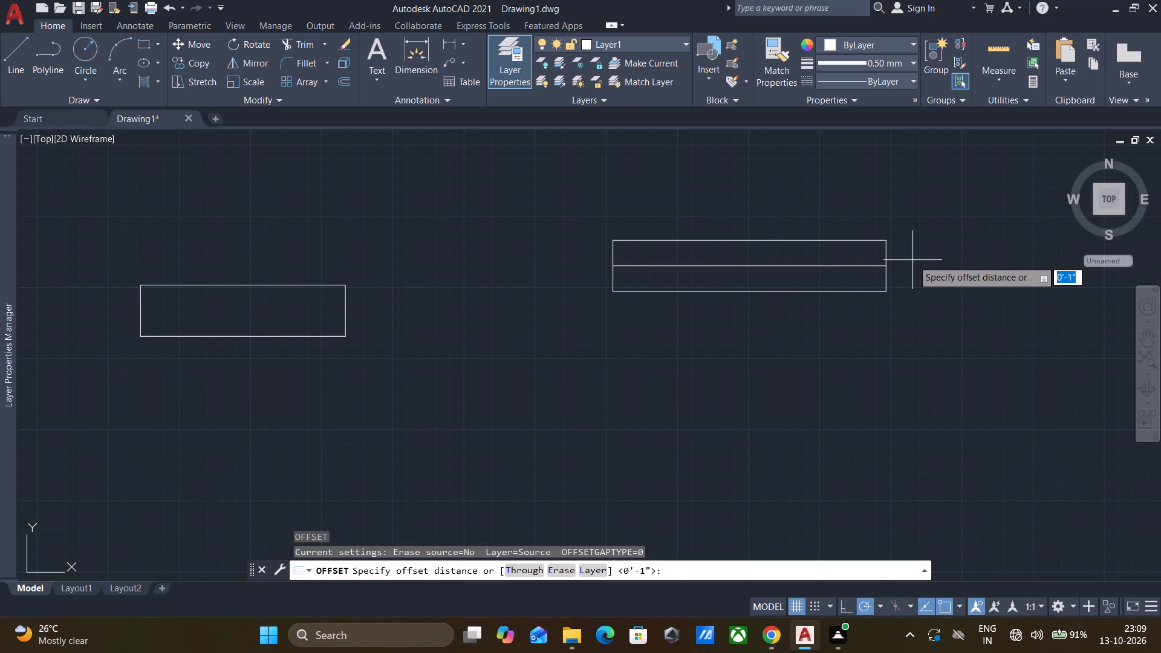
key("space")
left_click(790, 264)
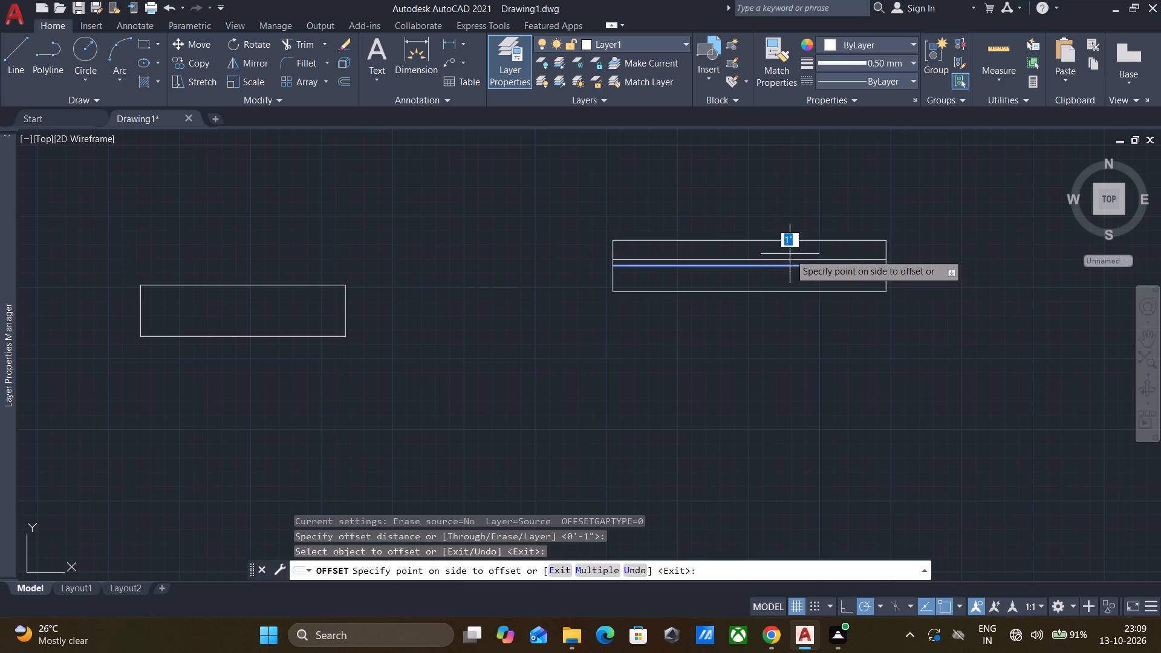
left_click(789, 250)
left_click(781, 272)
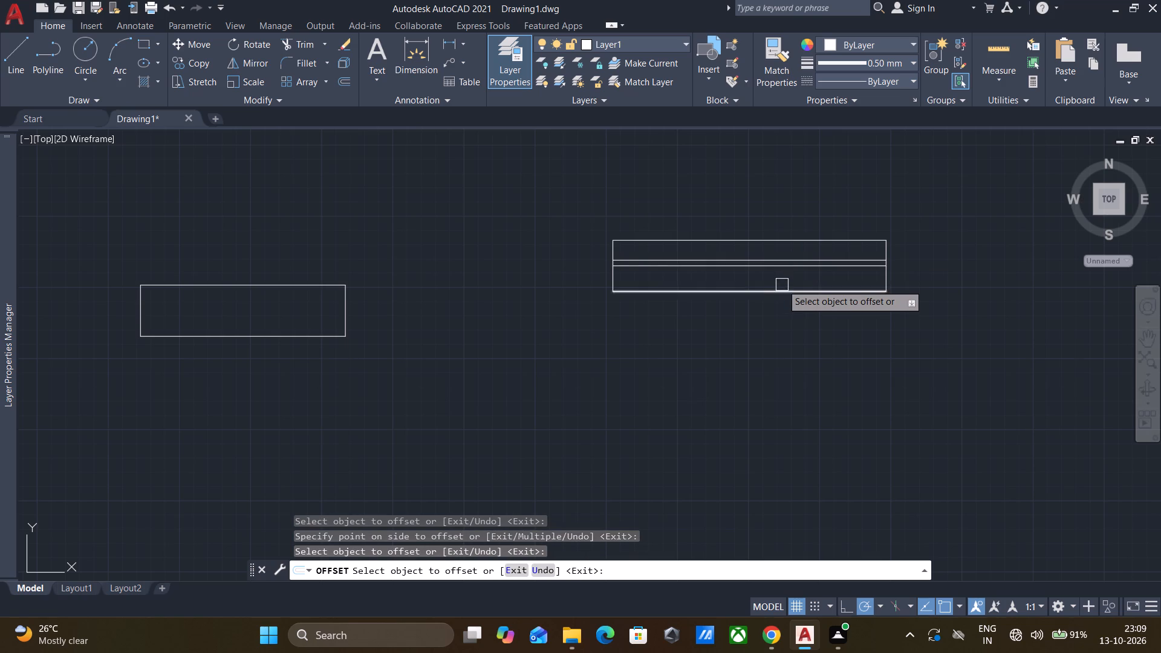
left_click(784, 270)
left_click(784, 280)
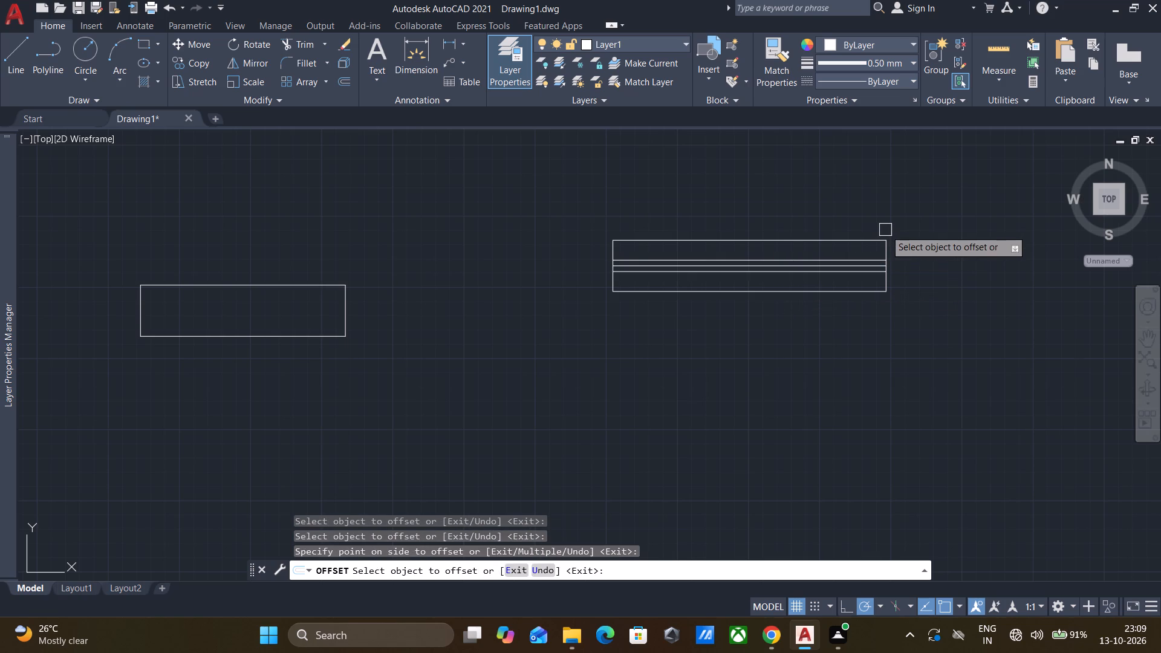
key("Escape")
Rotate the complete 4' window symbol 270° about its lower-right corner so it stands vertically.
scroll(888, 226, "down", 2)
left_click(941, 288)
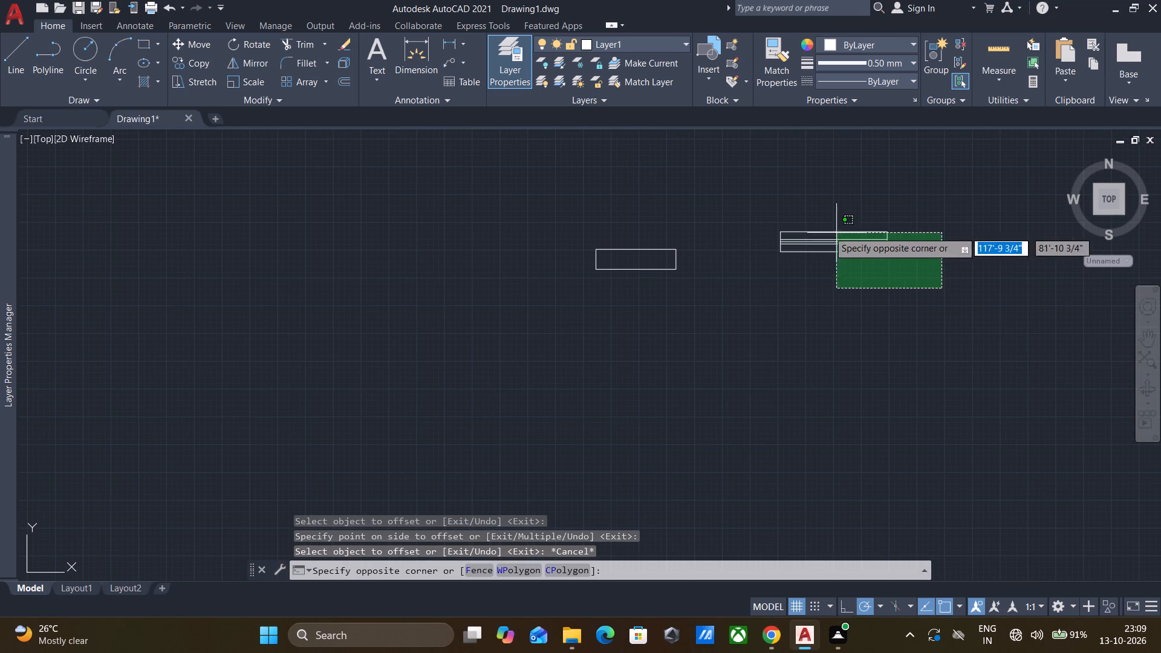
left_click(747, 210)
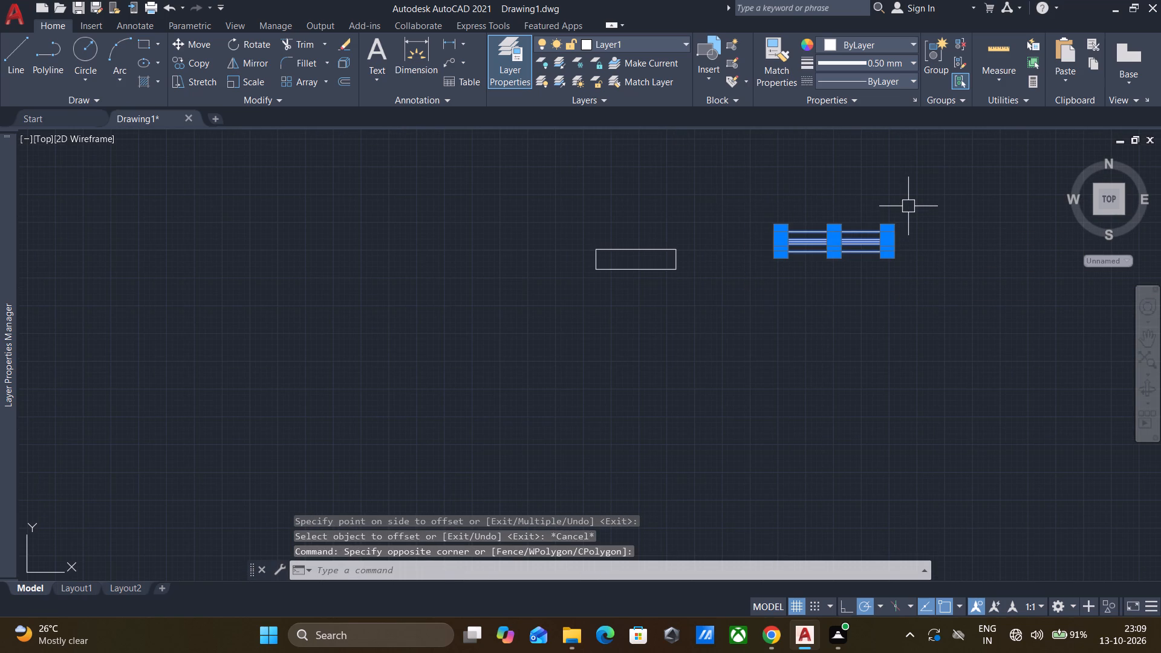
key("r")
left_click(944, 296)
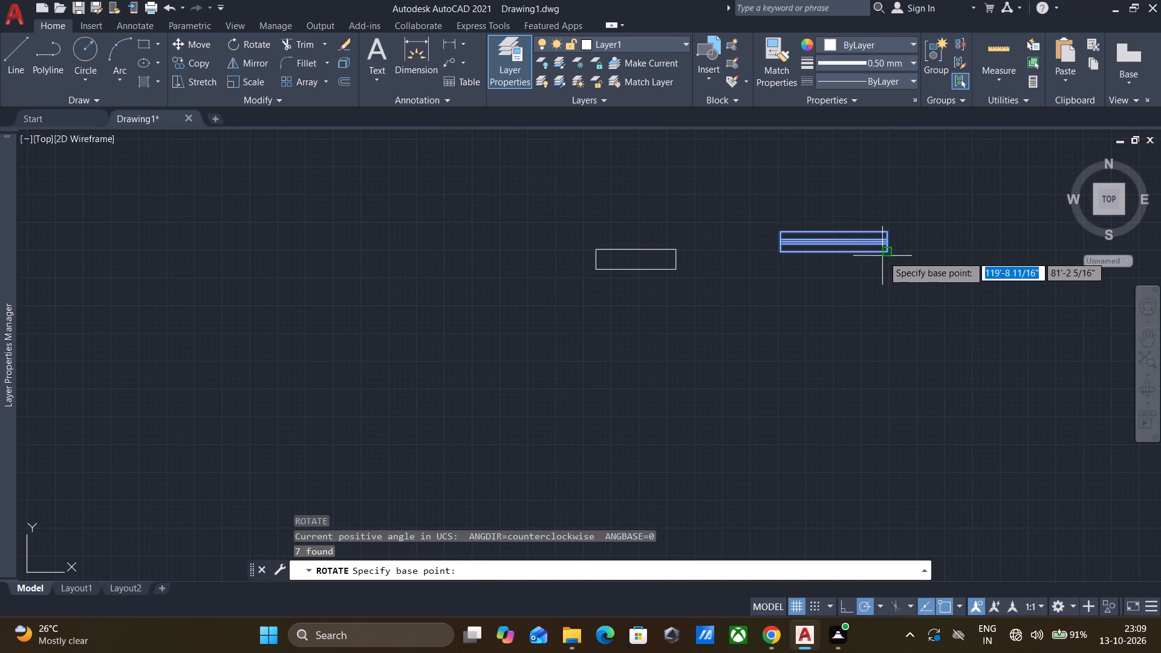
left_click(888, 255)
left_click(890, 358)
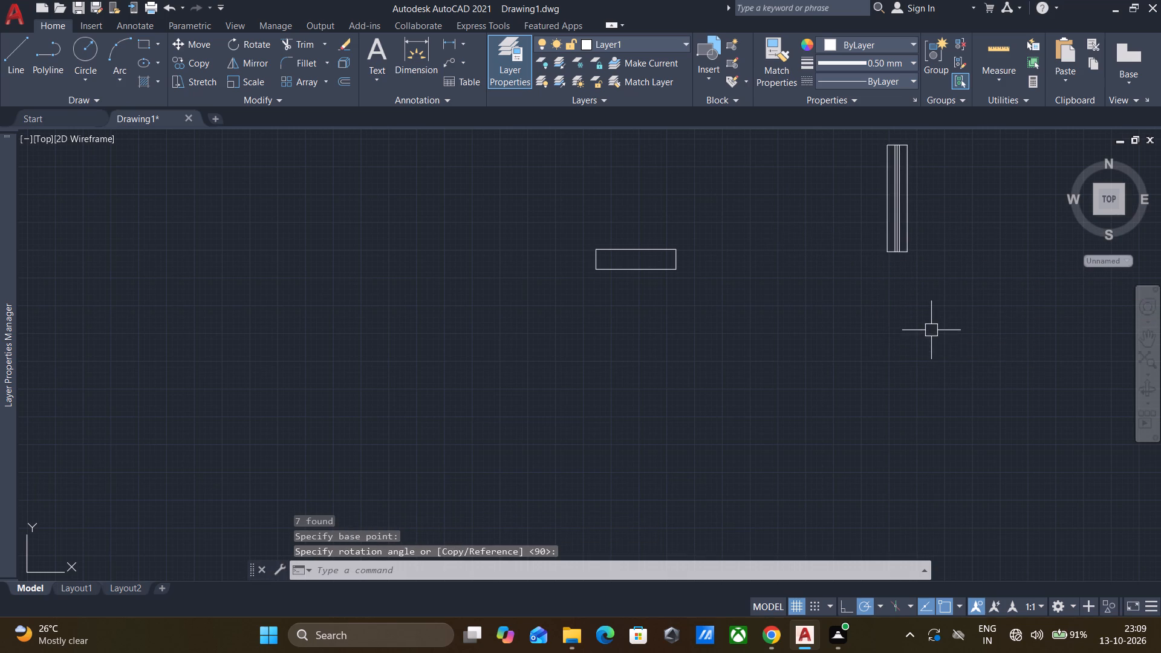
Copy the vertical 4' window symbol from its lower-left corner onto the inner face of the bathroom's exterior wall, beside the bathtub.
scroll(931, 328, "down", 2)
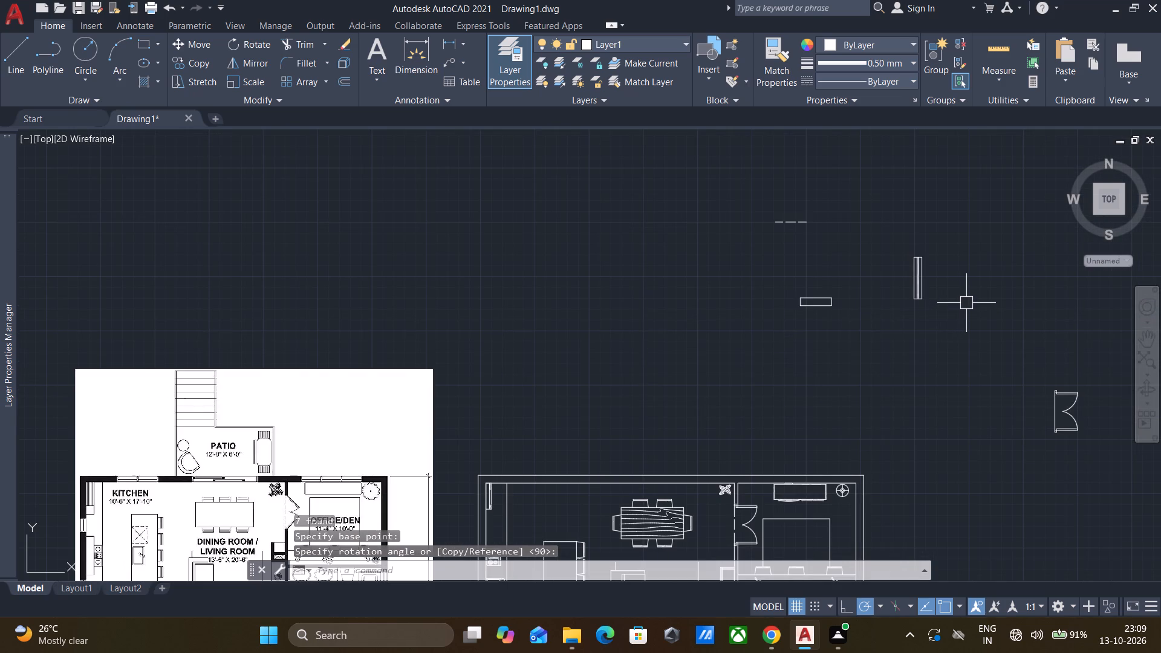
scroll(971, 287, "up", 2)
left_click_drag(873, 353, 869, 343)
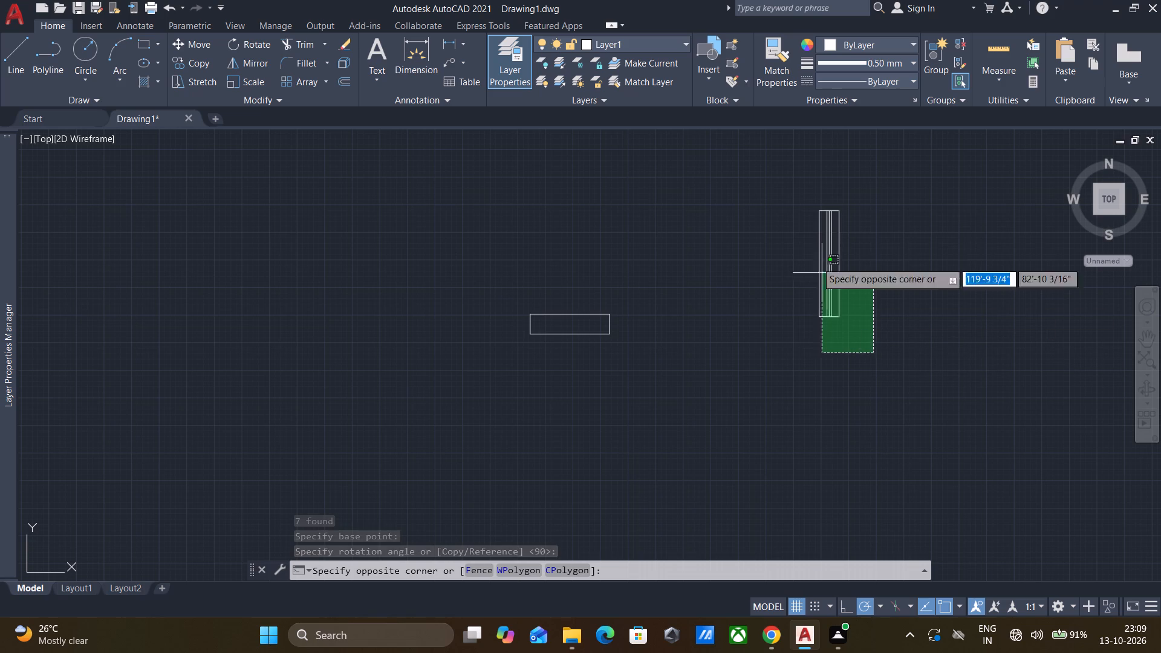
left_click(775, 186)
key("c")
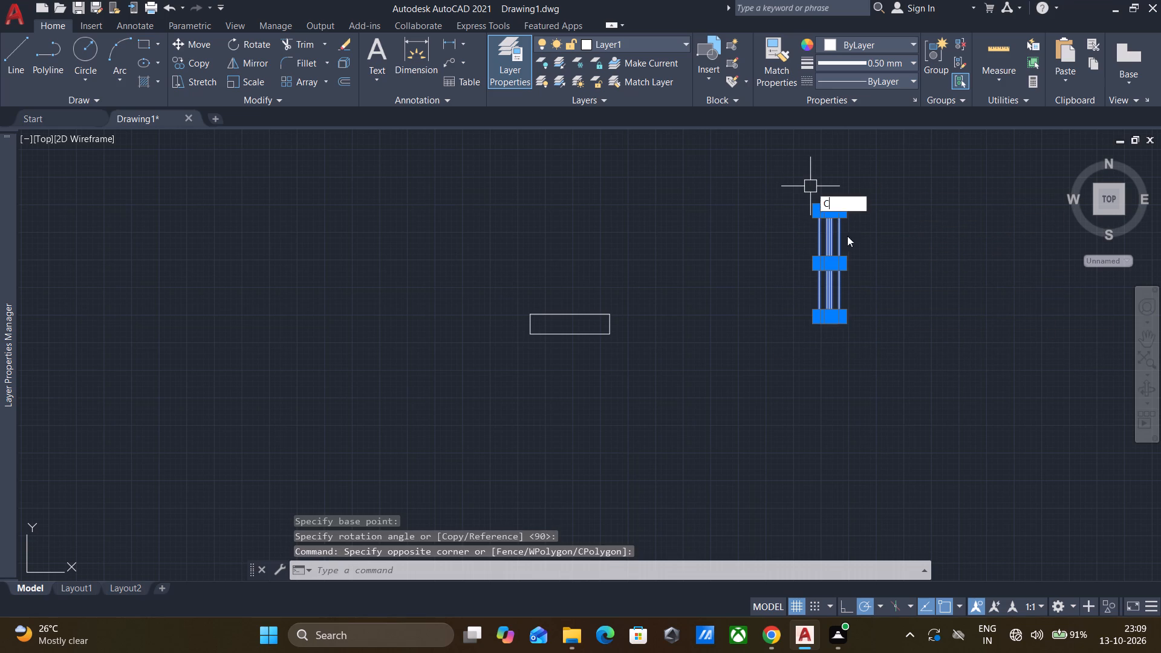
left_click(861, 236)
scroll(824, 315, "up", 2)
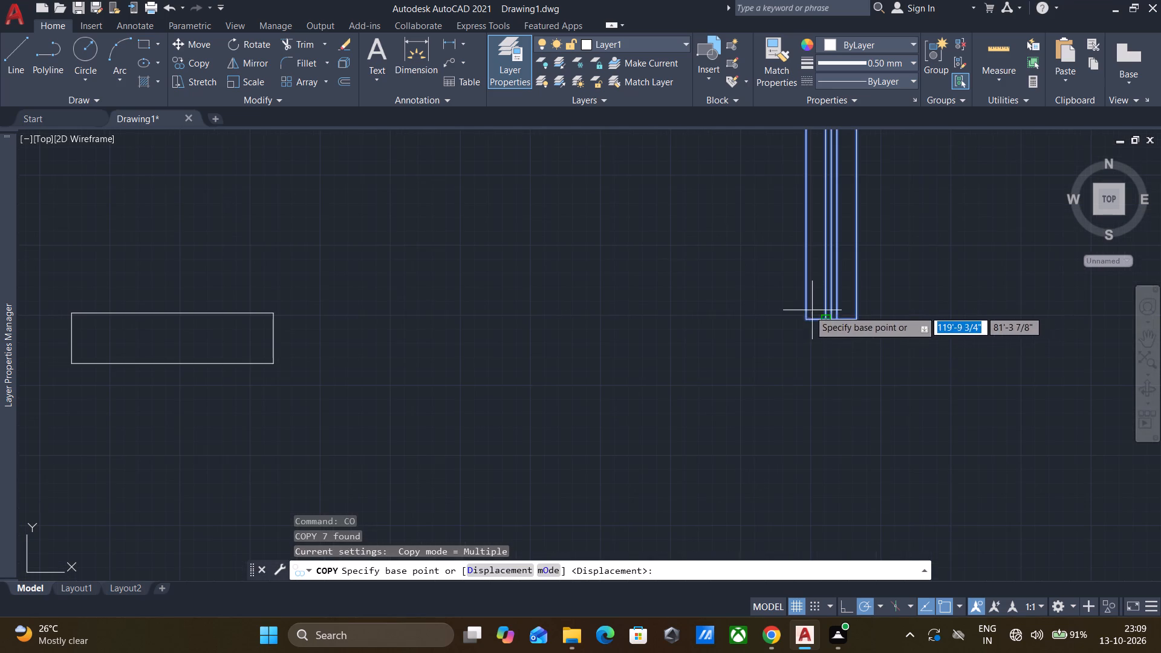
left_click(808, 319)
scroll(808, 319, "down", 6)
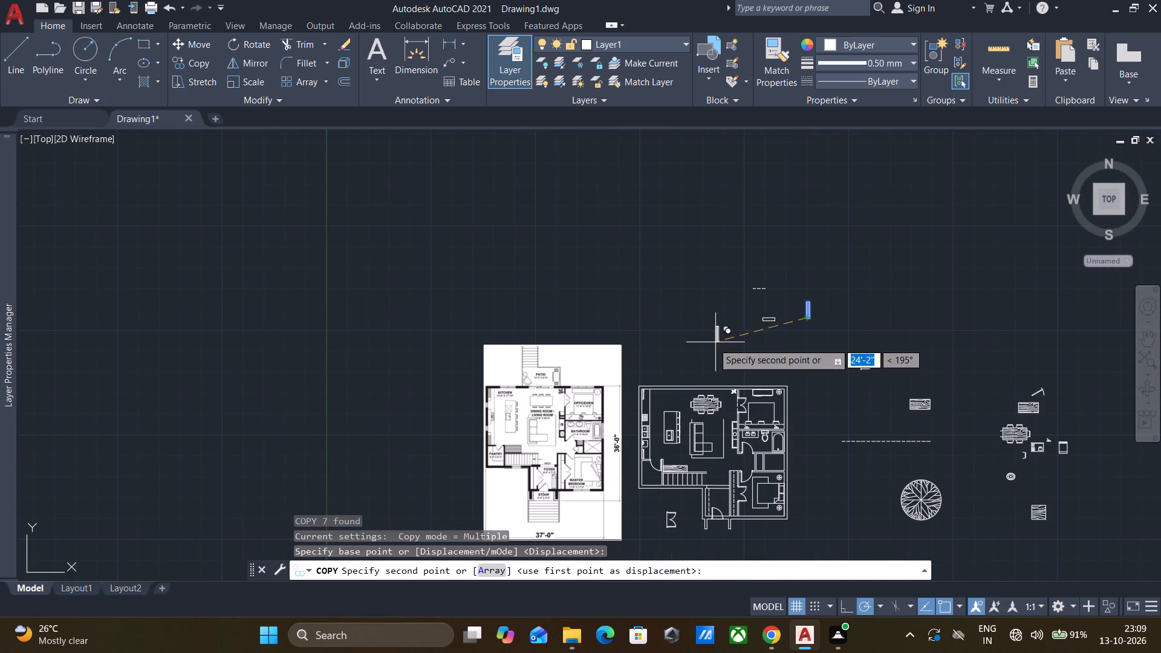
middle_click_drag(717, 364, 727, 244)
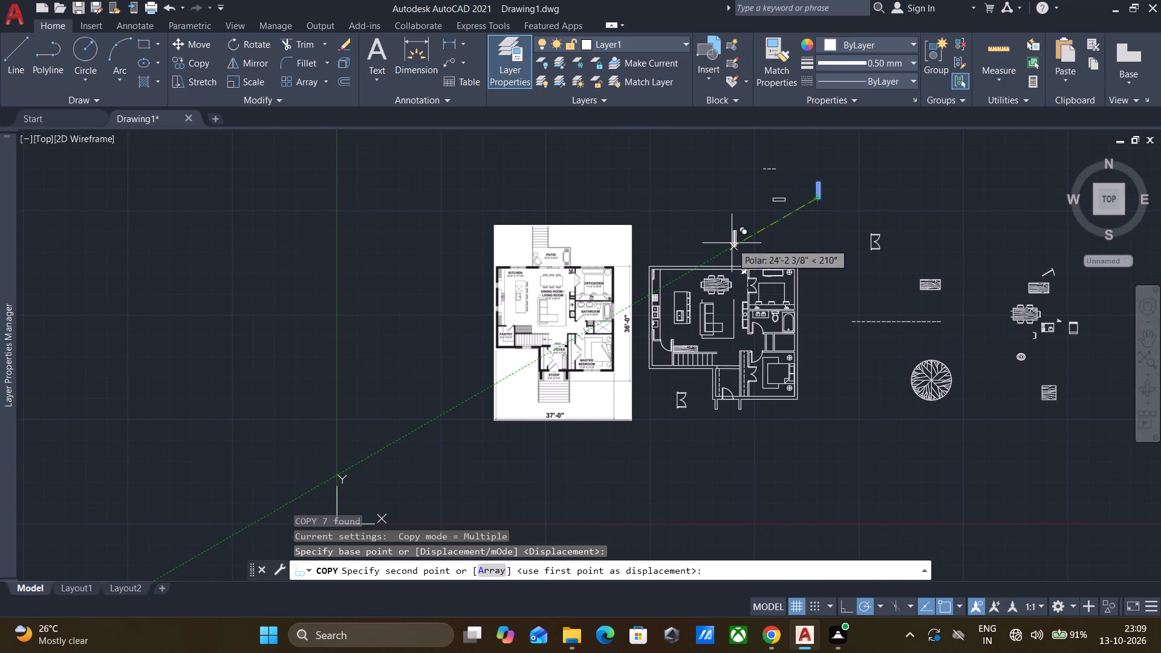
scroll(813, 328, "up", 3)
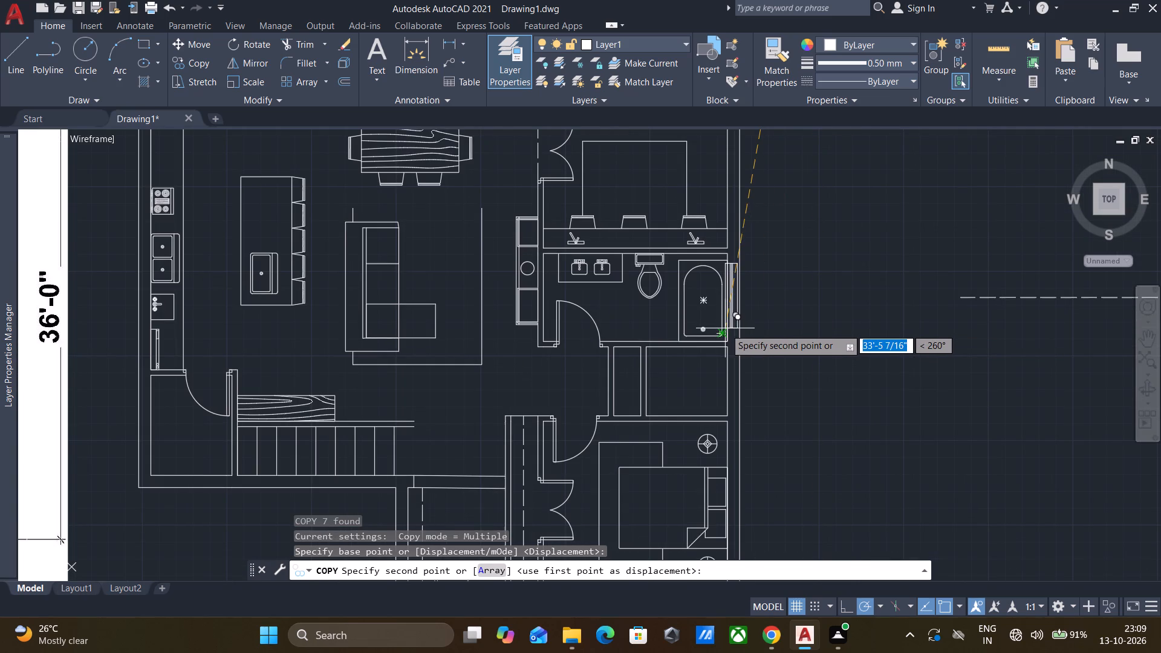
scroll(730, 334, "up", 4)
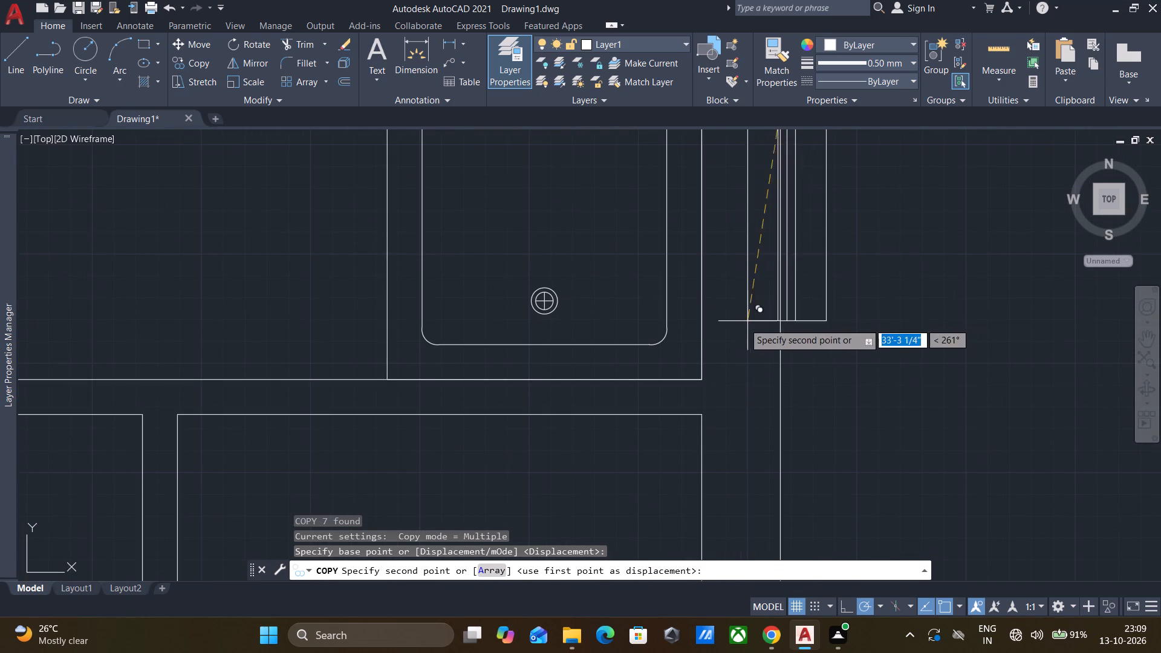
left_click(704, 340)
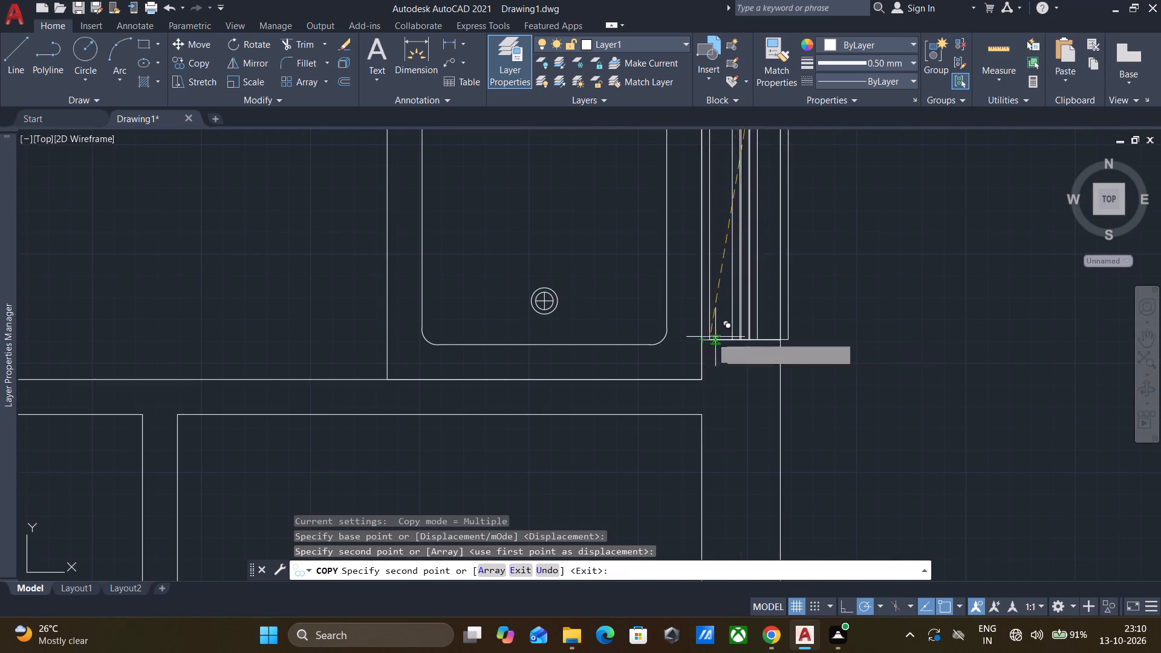
scroll(785, 340, "down", 2)
scroll(861, 351, "down", 1)
middle_click_drag(861, 351, 873, 261)
scroll(871, 268, "down", 1)
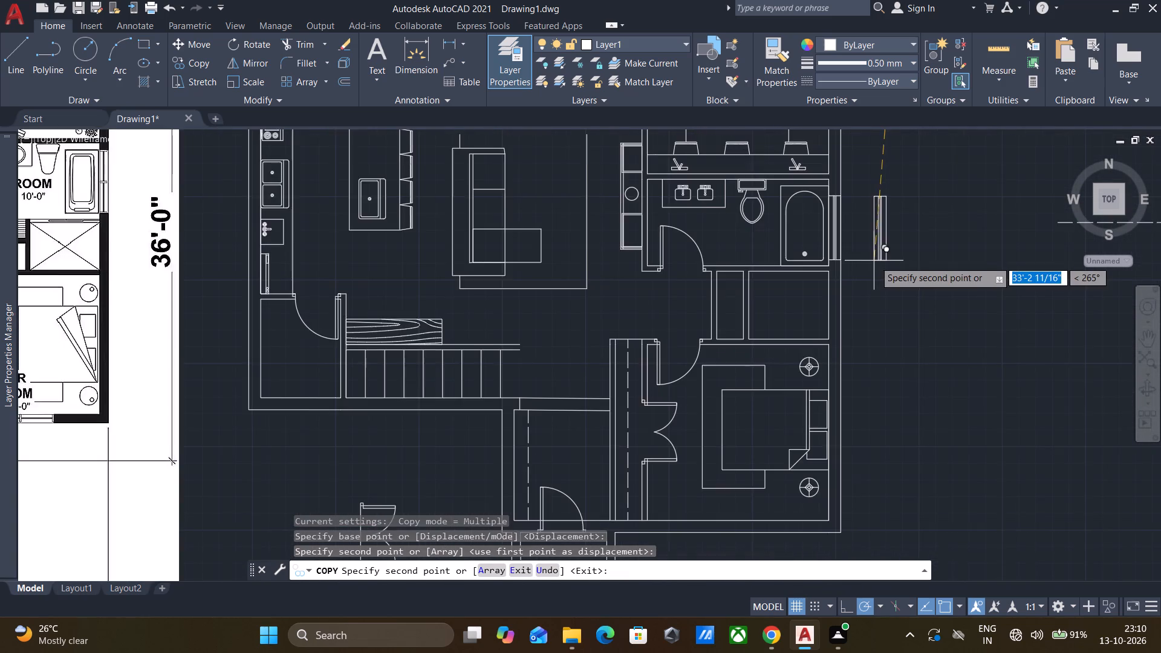
scroll(874, 261, "down", 1)
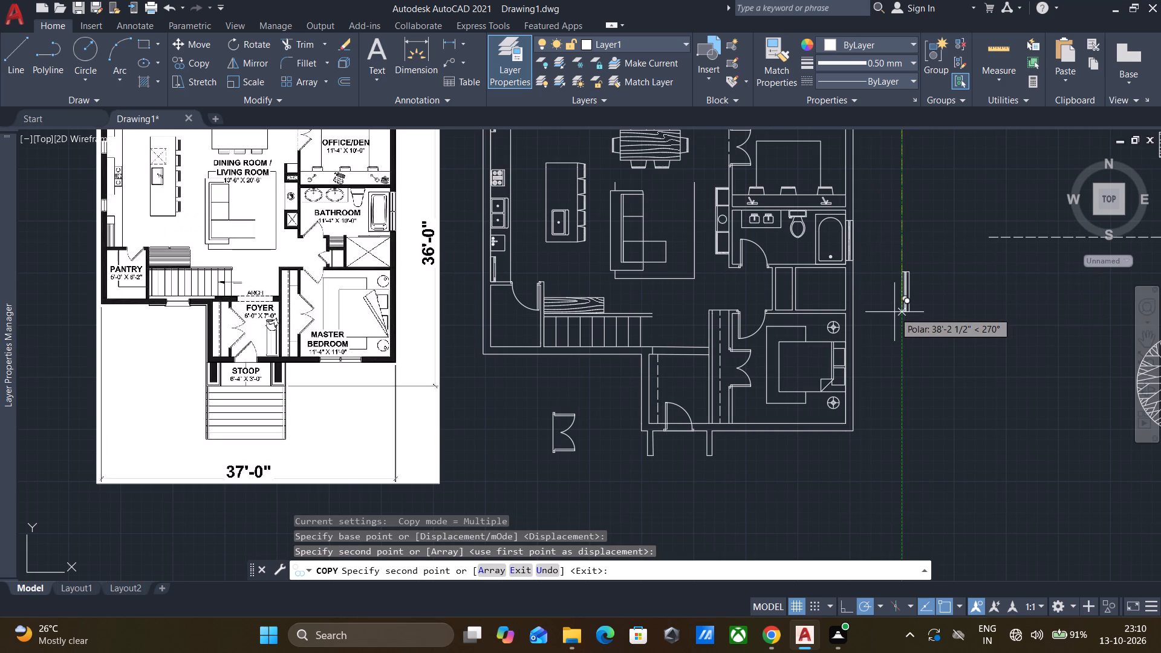
middle_click_drag(894, 312, 968, 397)
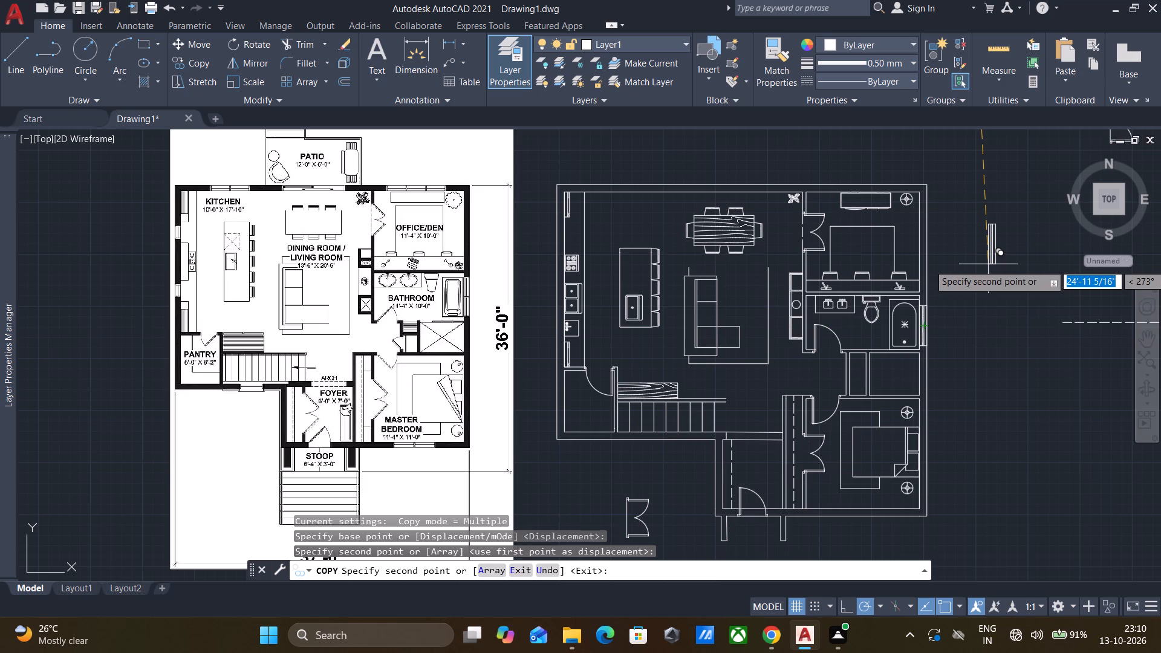
key("Escape")
Rotate the original vertical 4' window symbol above the plan 270° about its upper-right corner, making it horizontal.
middle_click_drag(984, 265, 908, 375)
scroll(918, 297, "down", 1)
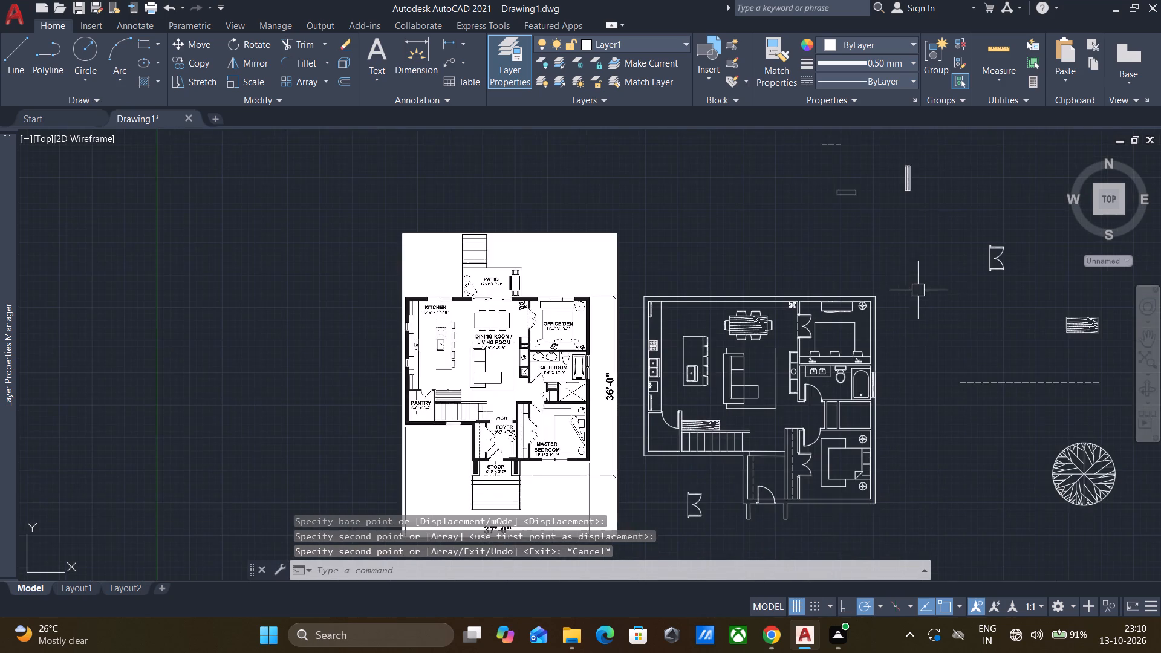
middle_click_drag(918, 275, 899, 326)
scroll(912, 268, "up", 2)
middle_click_drag(900, 236, 888, 291)
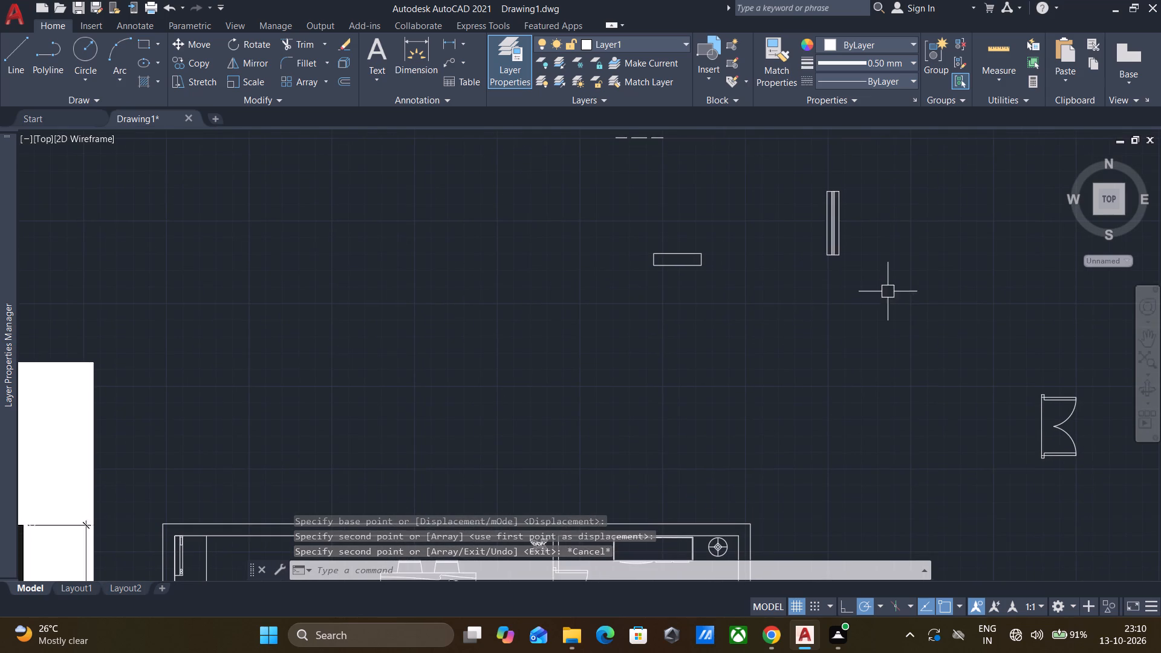
left_click_drag(885, 306, 839, 236)
left_click(785, 169)
key("r")
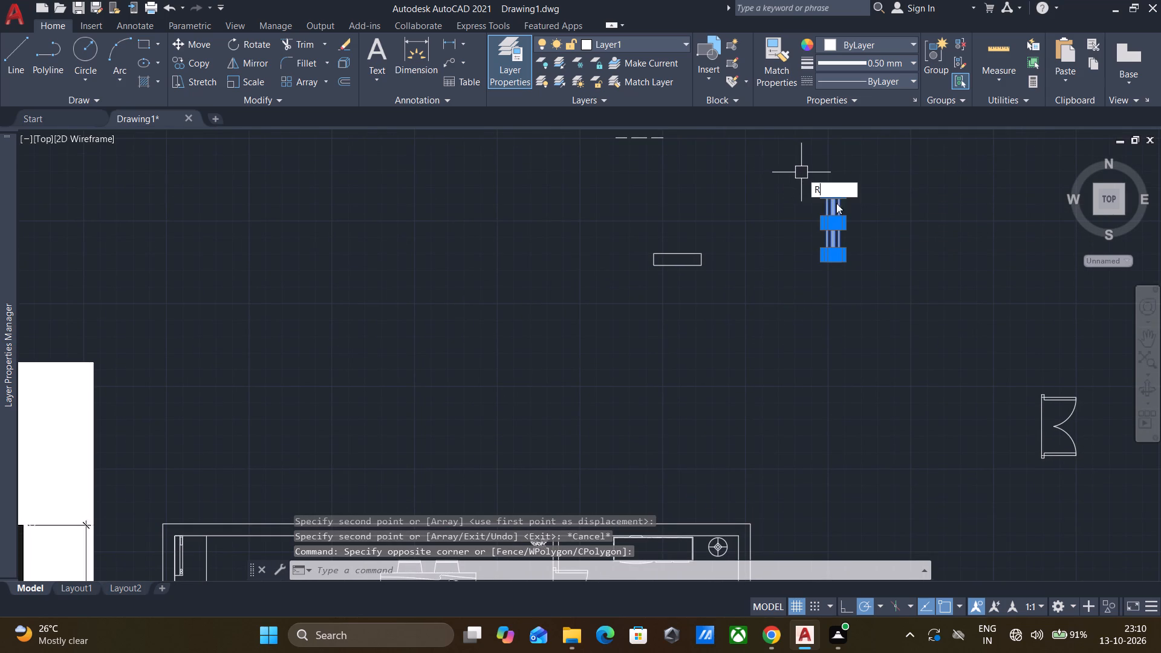
left_click(865, 258)
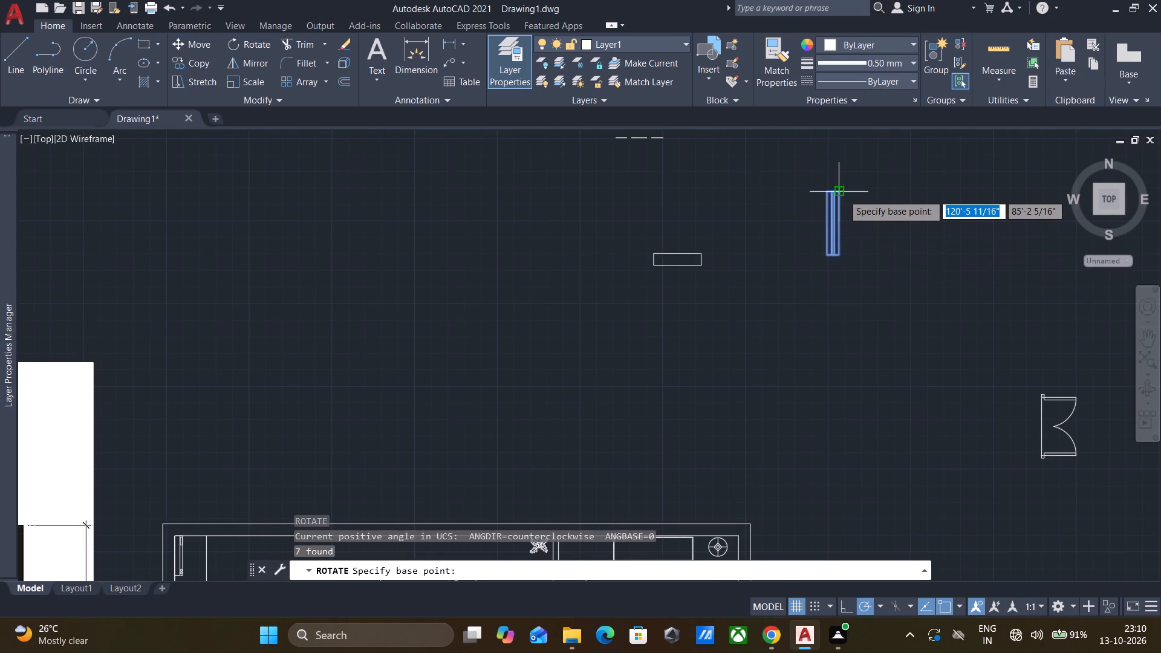
scroll(842, 194, "up", 2)
left_click(825, 192)
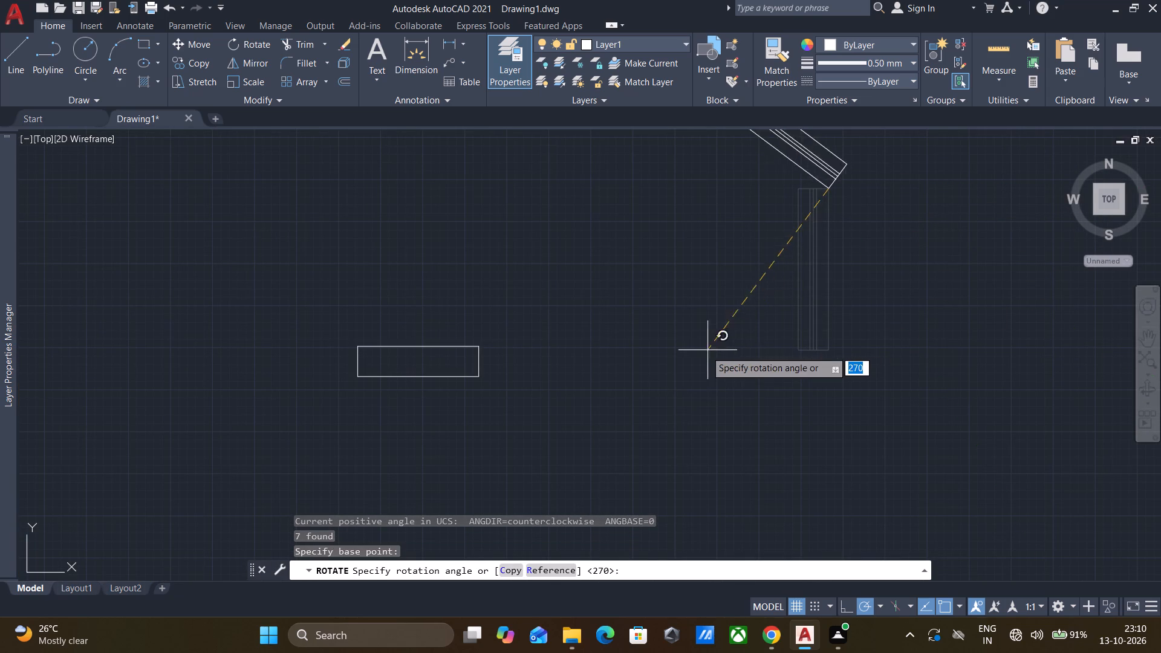
left_click(833, 412)
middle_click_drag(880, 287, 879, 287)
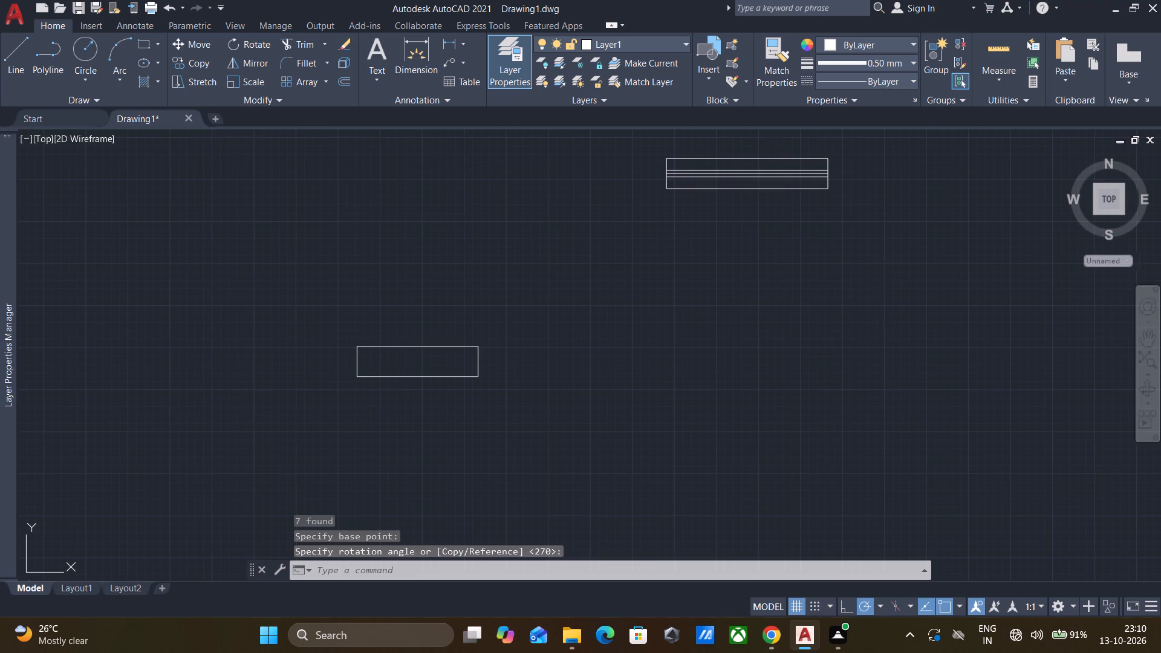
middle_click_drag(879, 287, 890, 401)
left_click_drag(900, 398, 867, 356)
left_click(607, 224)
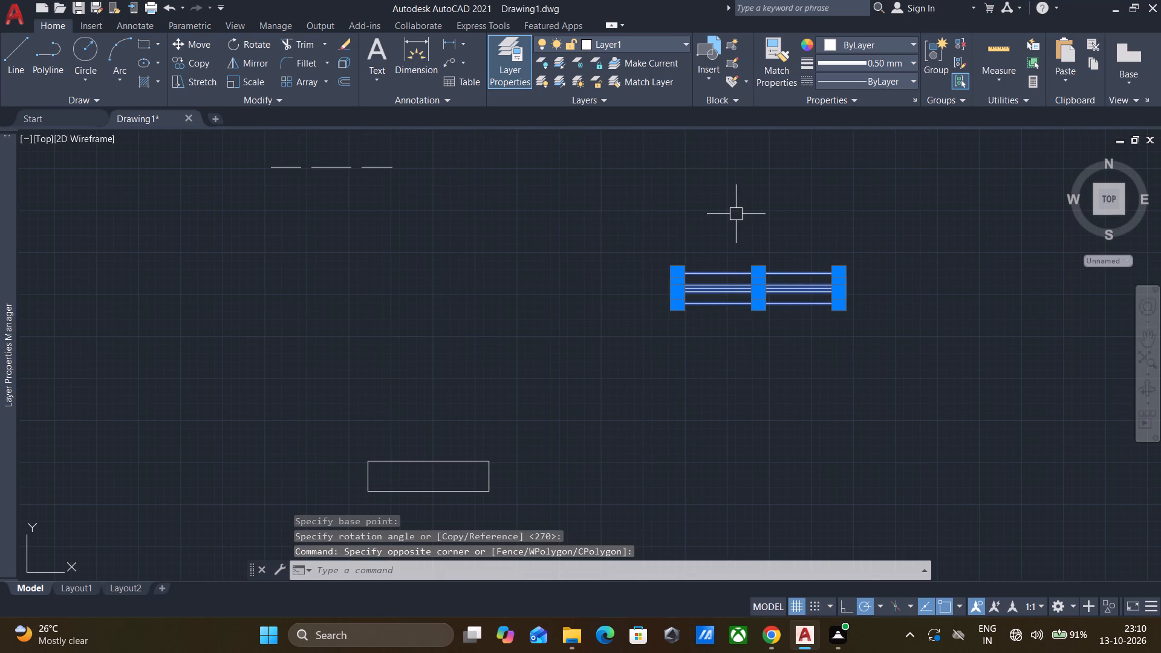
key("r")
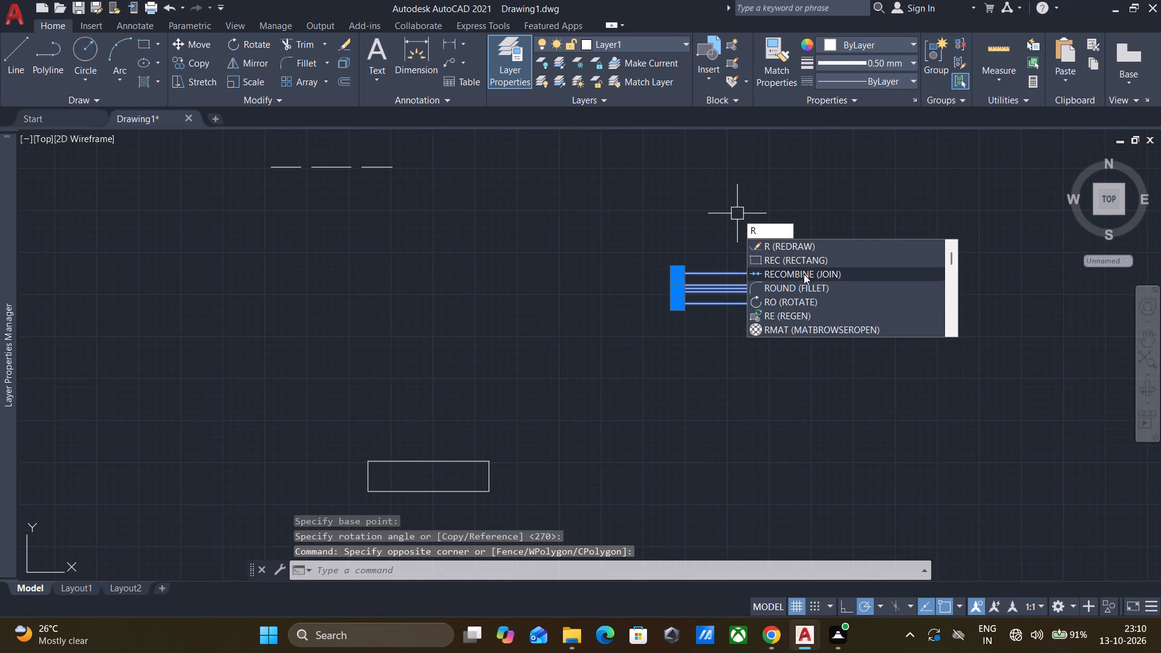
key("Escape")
Copy the horizontal 4' window symbol from its lower-left corner onto the office/den's top exterior wall, behind the cabinet.
left_click_drag(866, 353, 865, 353)
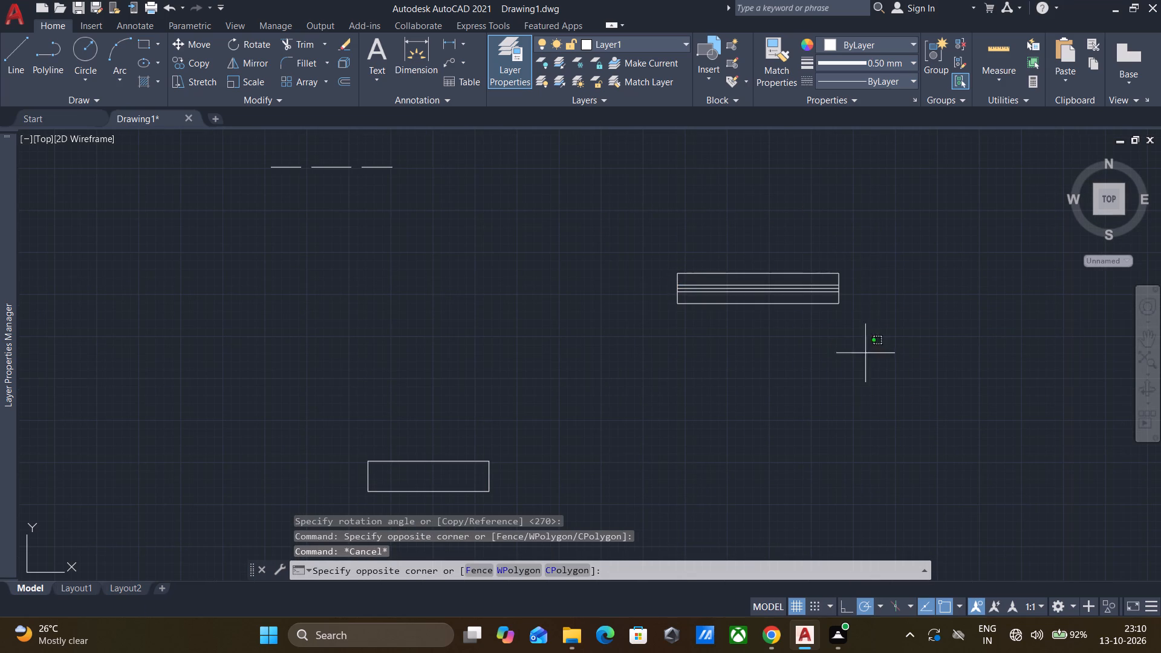
left_click_drag(865, 353, 842, 326)
left_click(625, 220)
key("c")
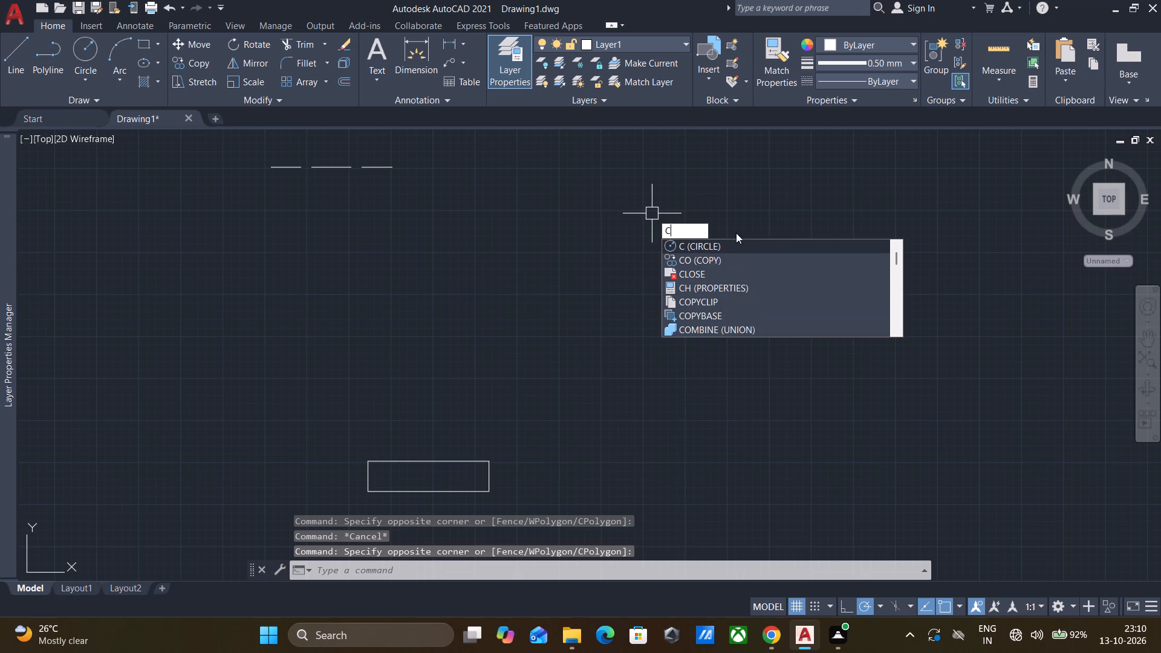
left_click(721, 262)
left_click(677, 305)
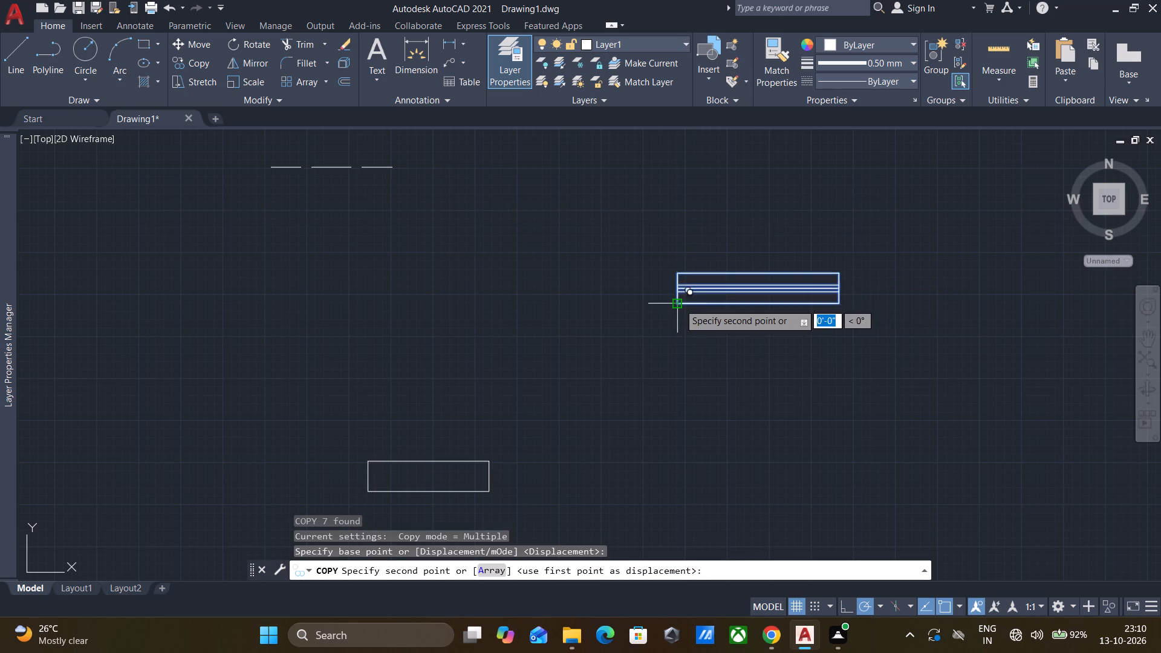
scroll(679, 304, "down", 3)
middle_click_drag(525, 295, 657, 201)
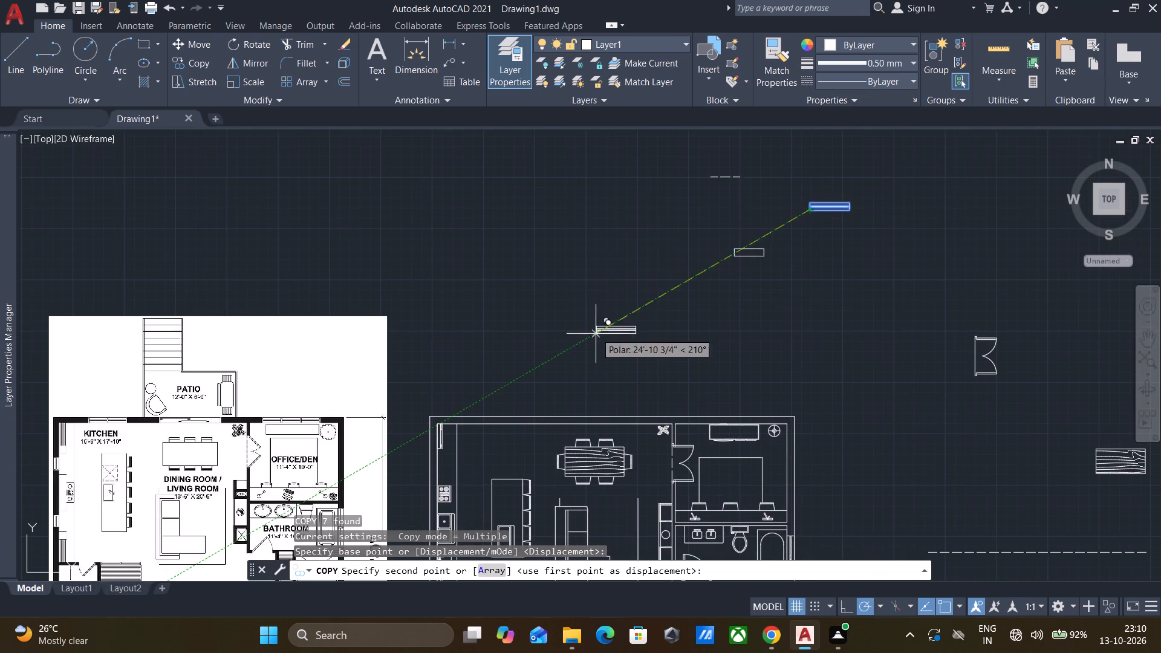
middle_click_drag(596, 334, 589, 238)
scroll(732, 317, "up", 3)
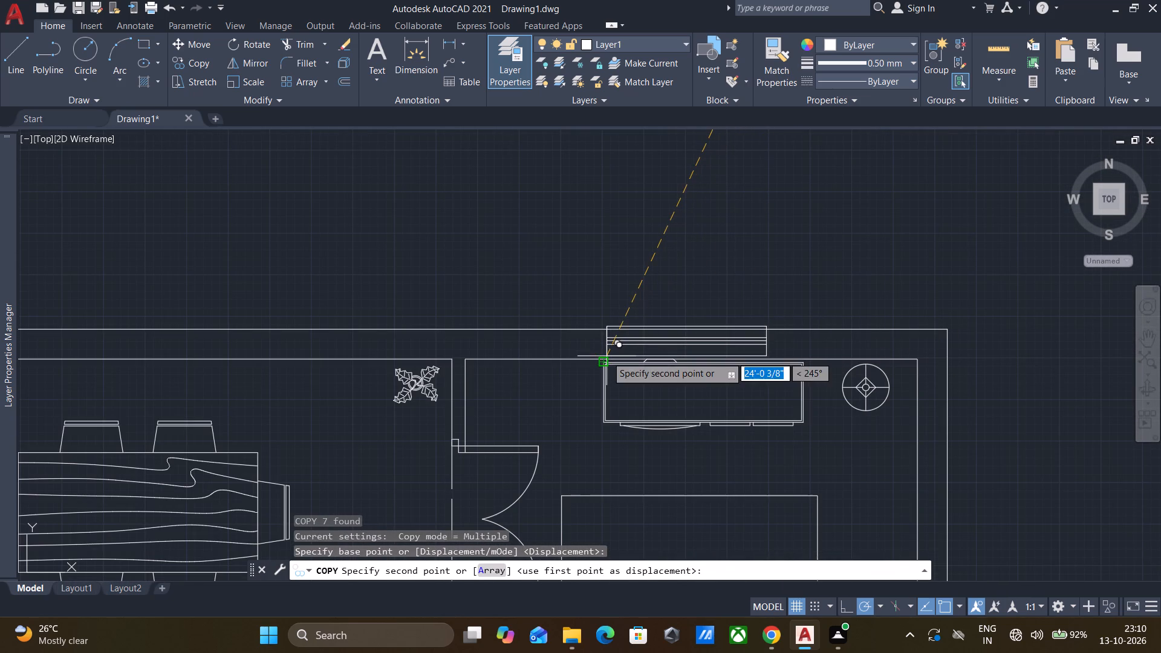
left_click(607, 356)
Place further copies of the 4' window symbol in the kitchen's top exterior wall and the master bedroom's bottom exterior wall.
scroll(790, 239, "down", 3)
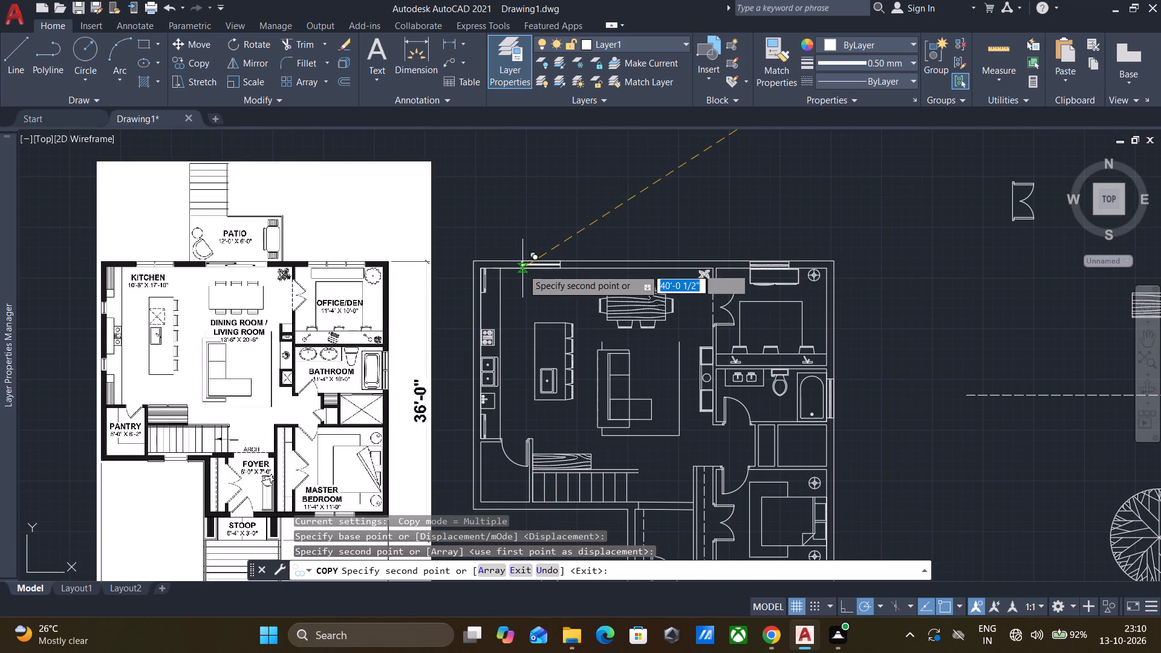
left_click(521, 268)
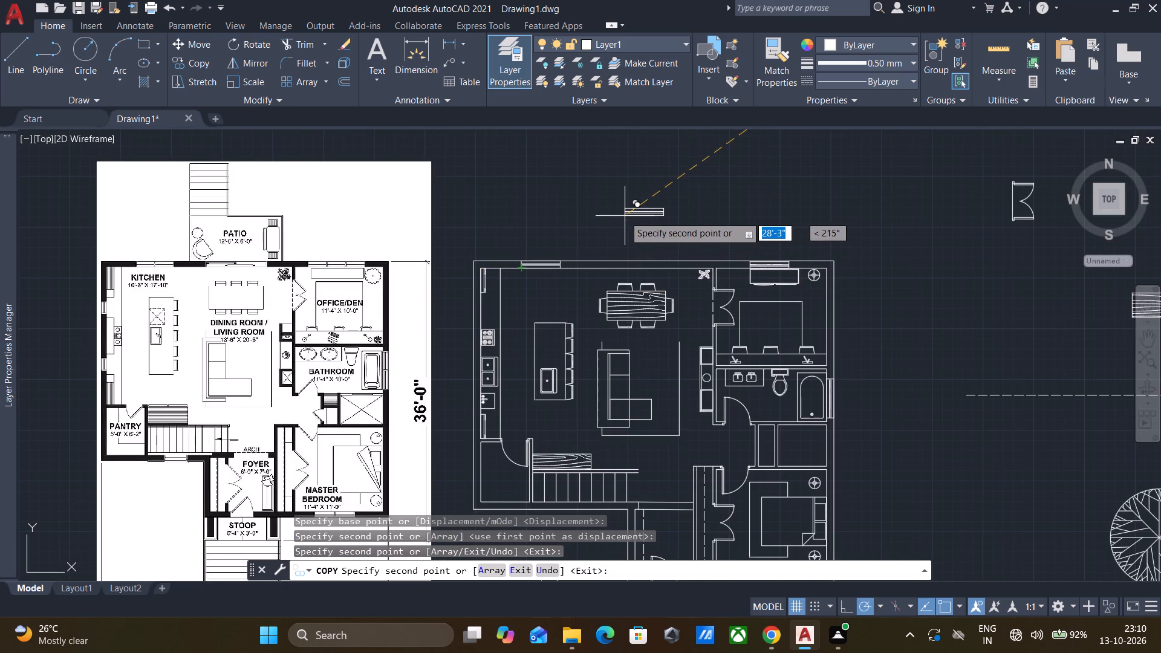
middle_click_drag(624, 216, 644, 161)
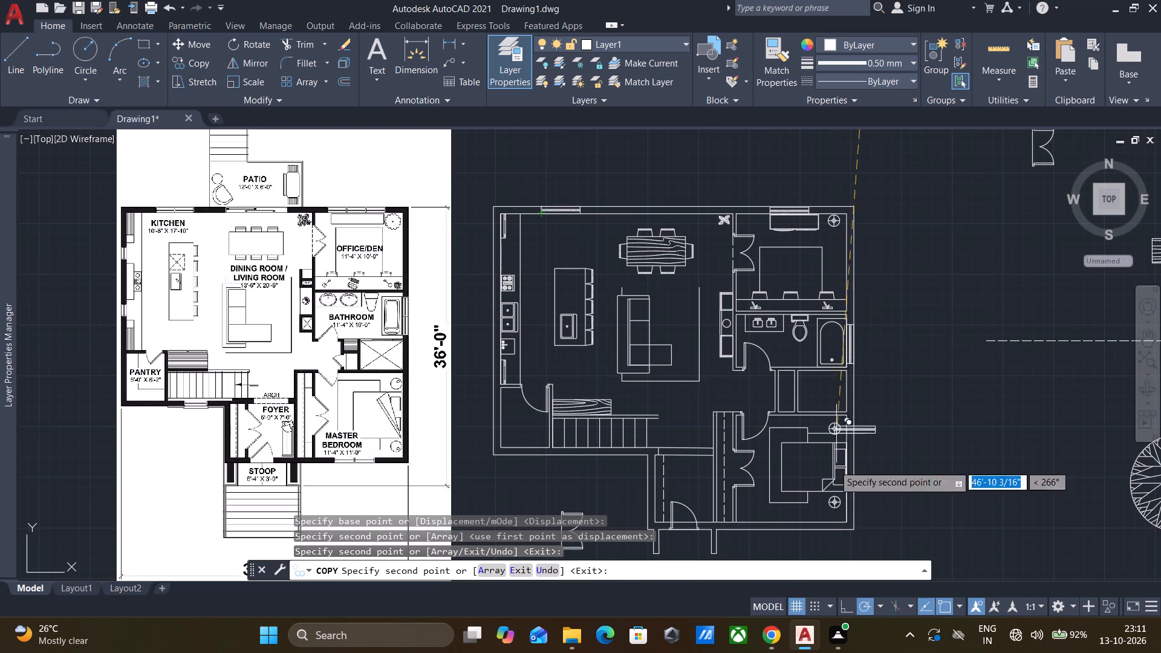
left_click(772, 533)
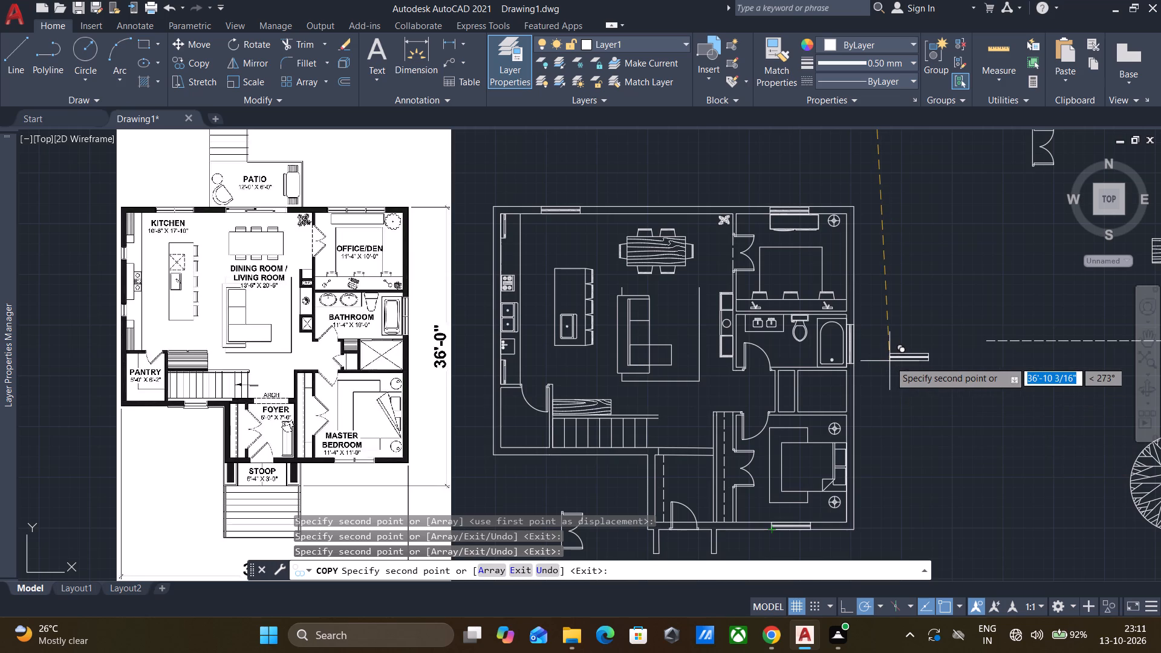
key("Escape")
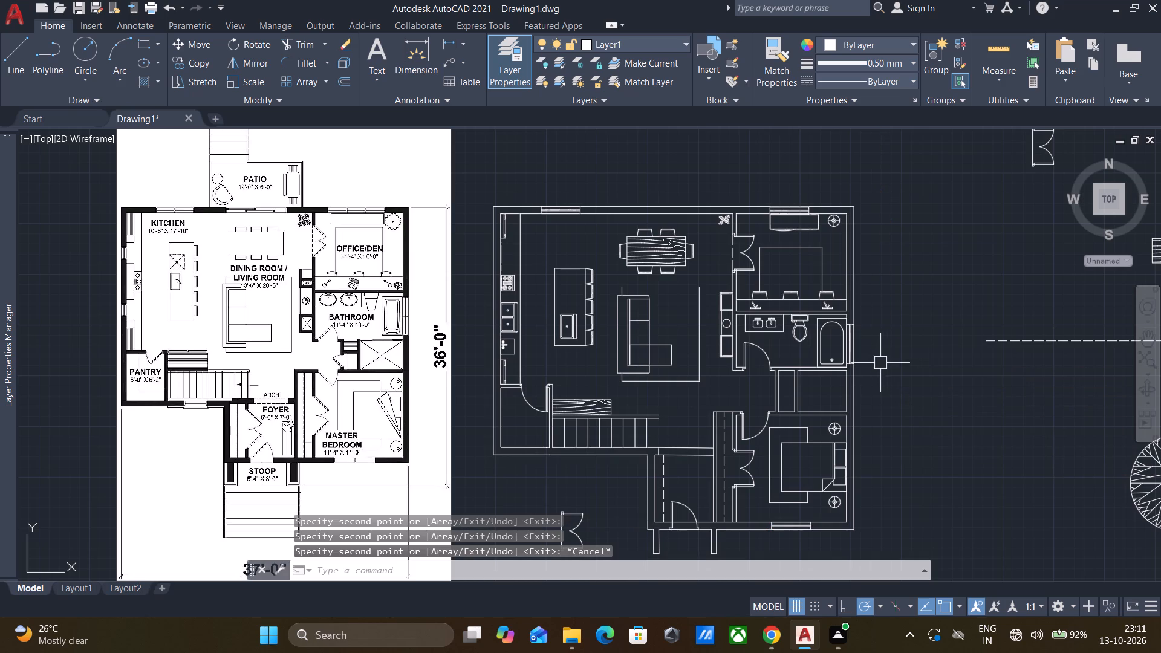
Draw a vertical rectangle 9" wide and 2' tall from lines in the empty area above the office/den.
middle_click_drag(927, 216, 863, 352)
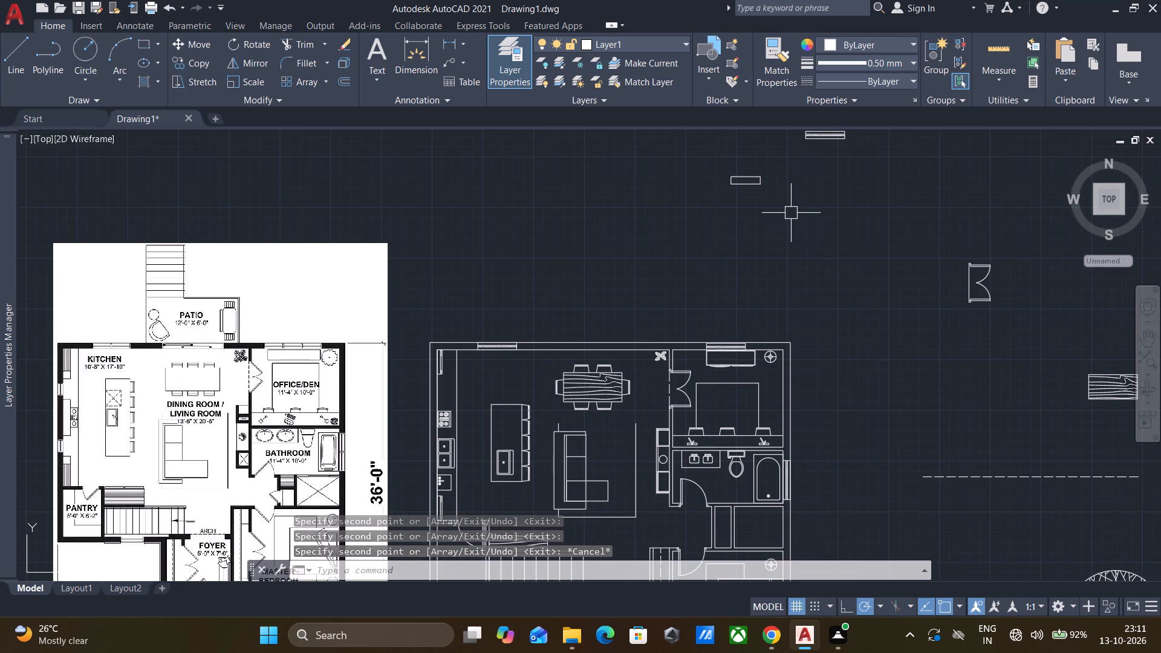
key("l")
key("Return")
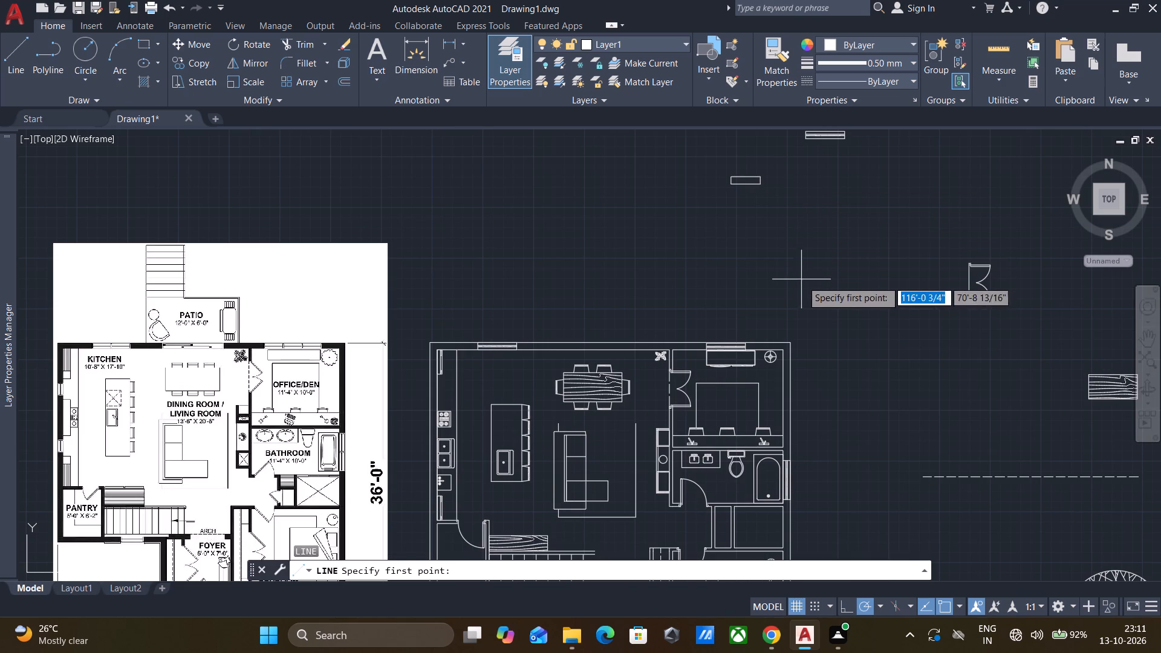
left_click_drag(803, 290, 804, 280)
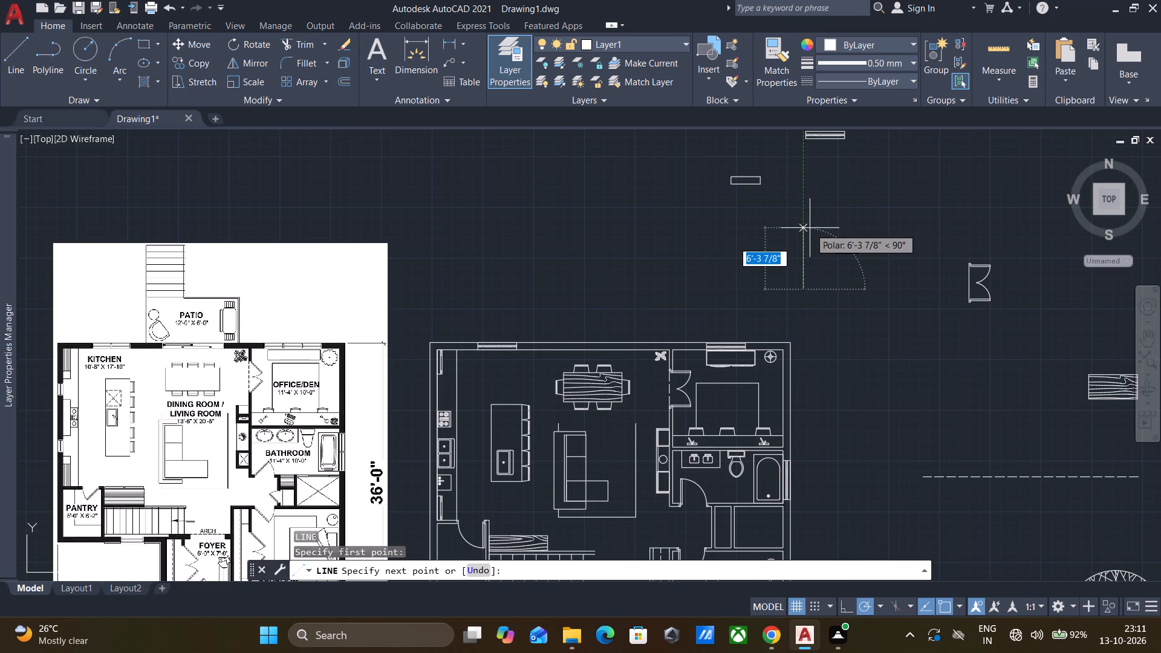
type("2'")
key("Return")
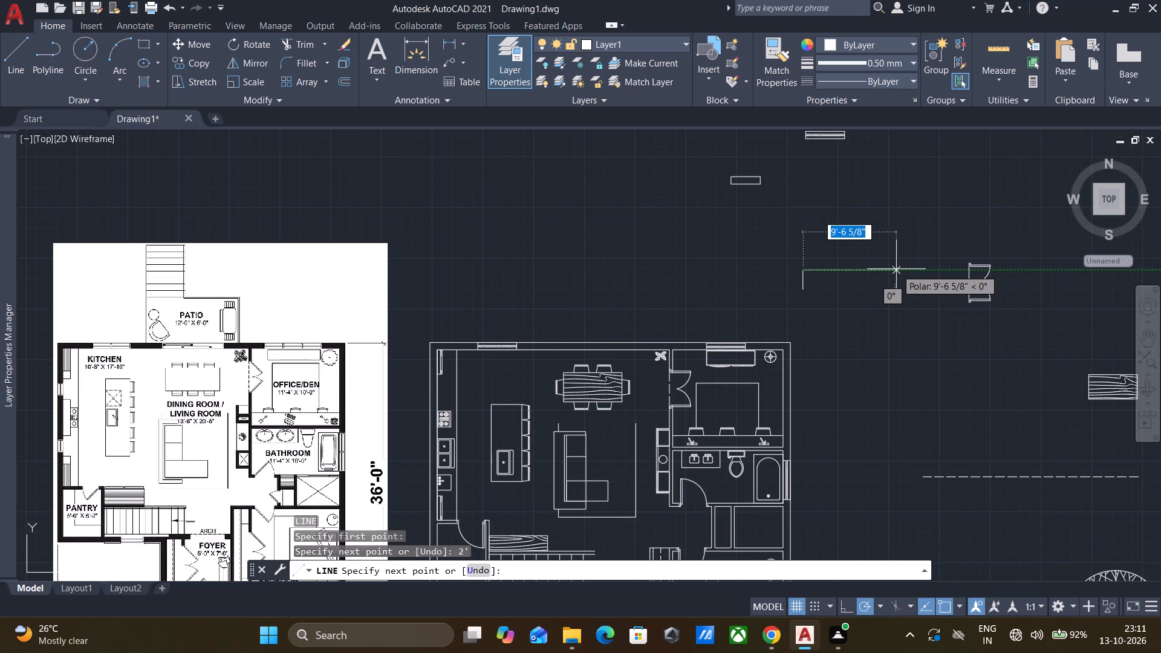
key("9")
key("shift+quotedbl")
key("Return")
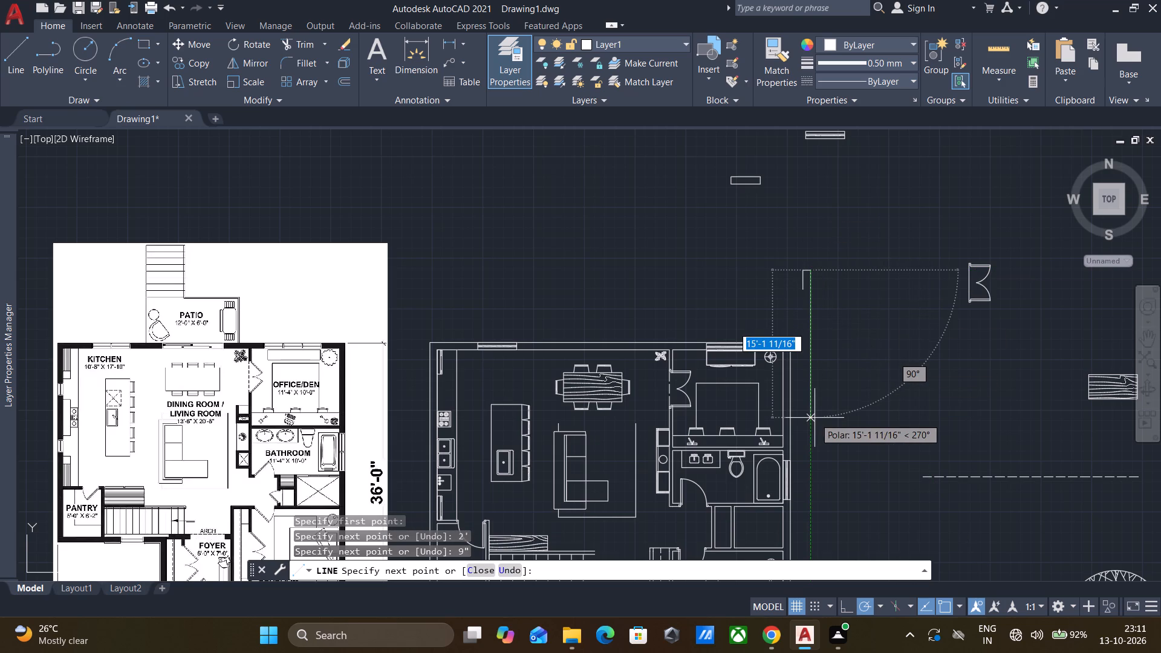
type("2'")
key("Return")
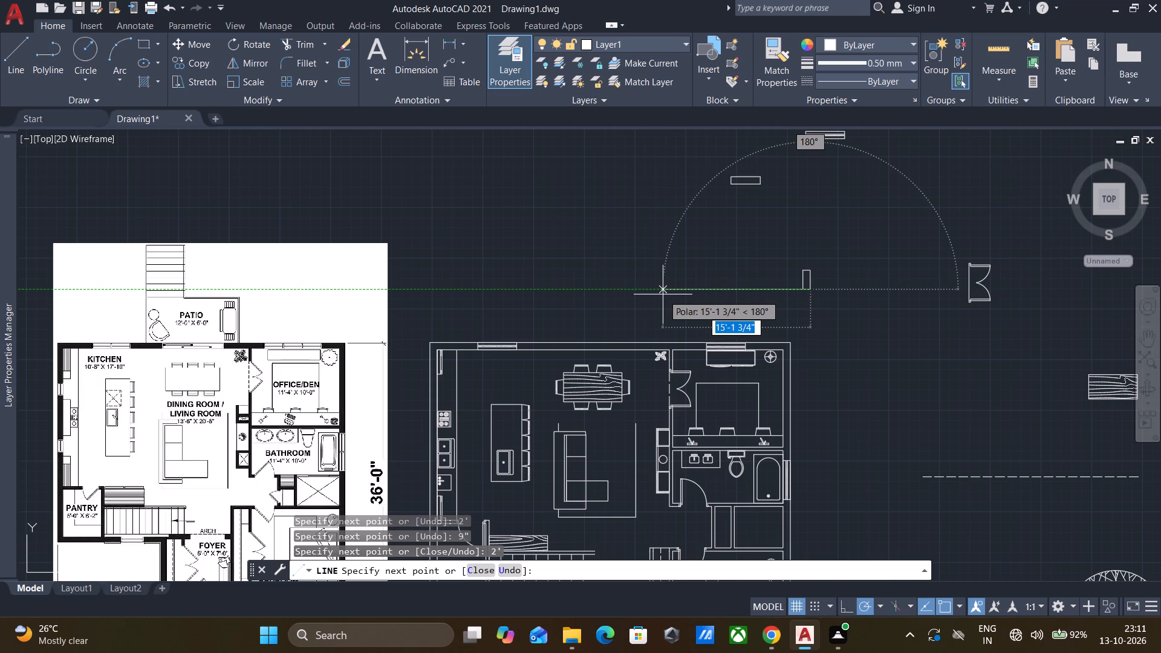
type("9\"")
key("Return")
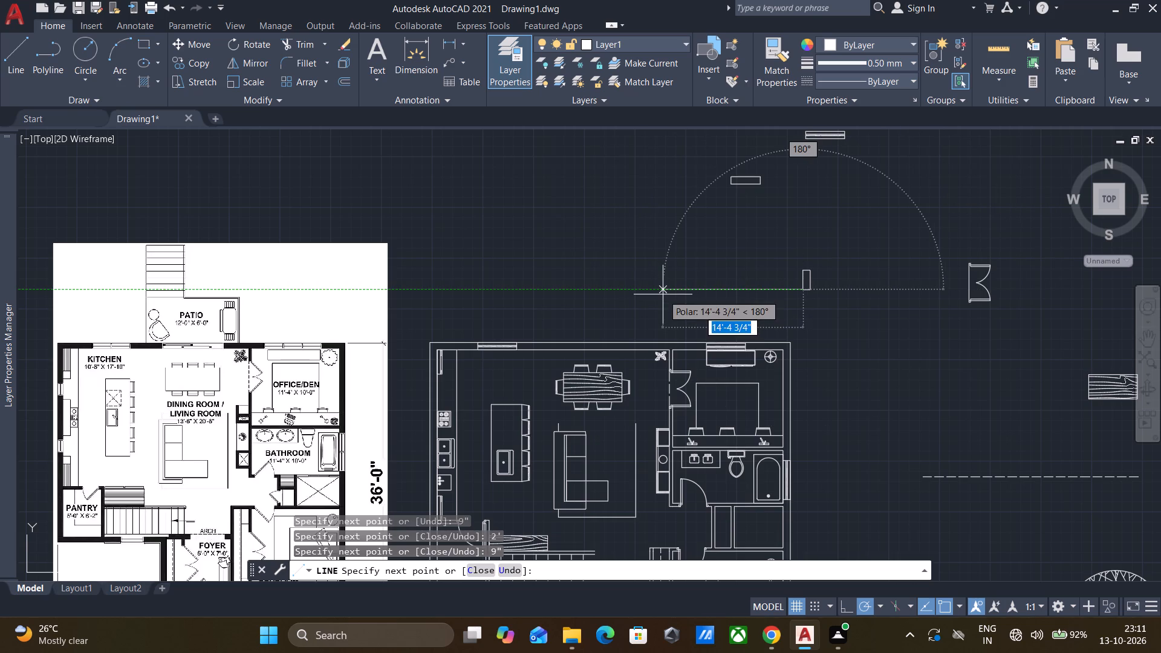
key("space")
Draw a vertical centre line through the 2' rectangle between the midpoints of its short sides.
key("l")
key("Return")
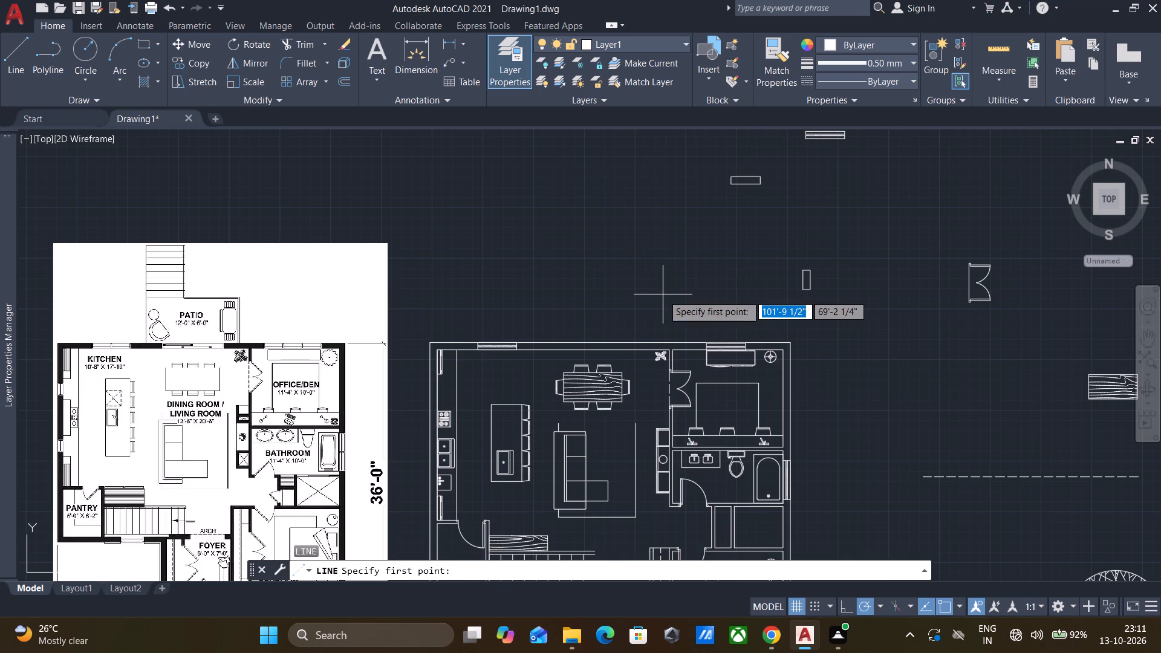
scroll(816, 266, "up", 3)
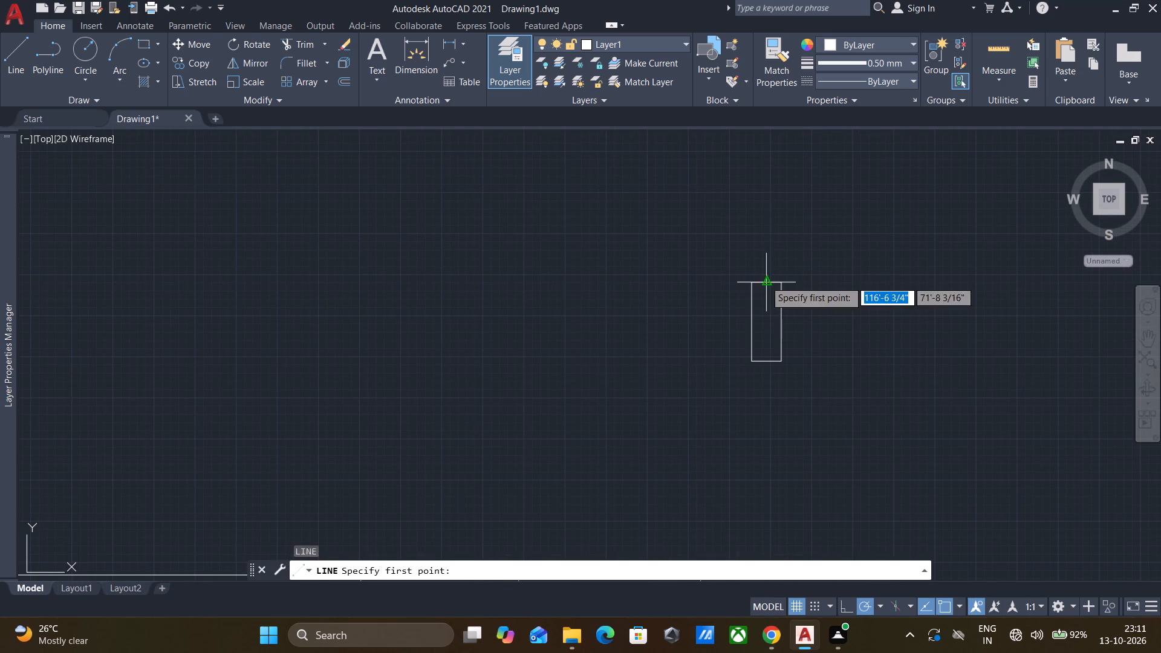
left_click(765, 281)
left_click(766, 363)
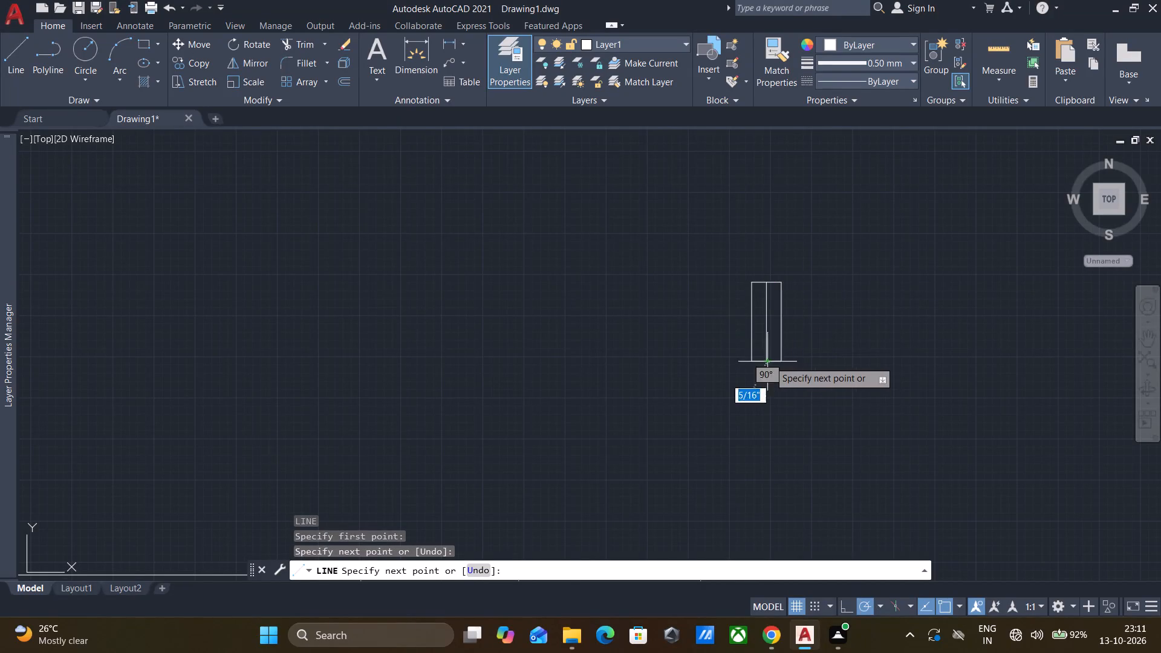
key("space")
Offset the centre line of the 2' rectangle by 1" to both sides.
type("O")
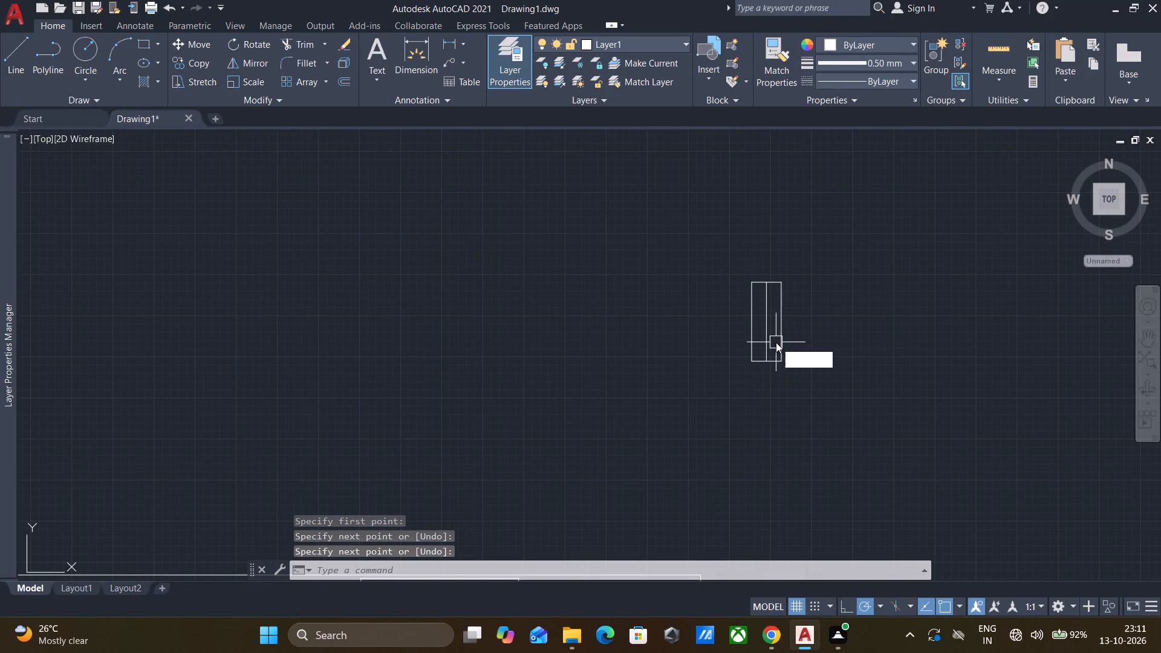
key("Return")
key("Return")
scroll(779, 338, "up", 2)
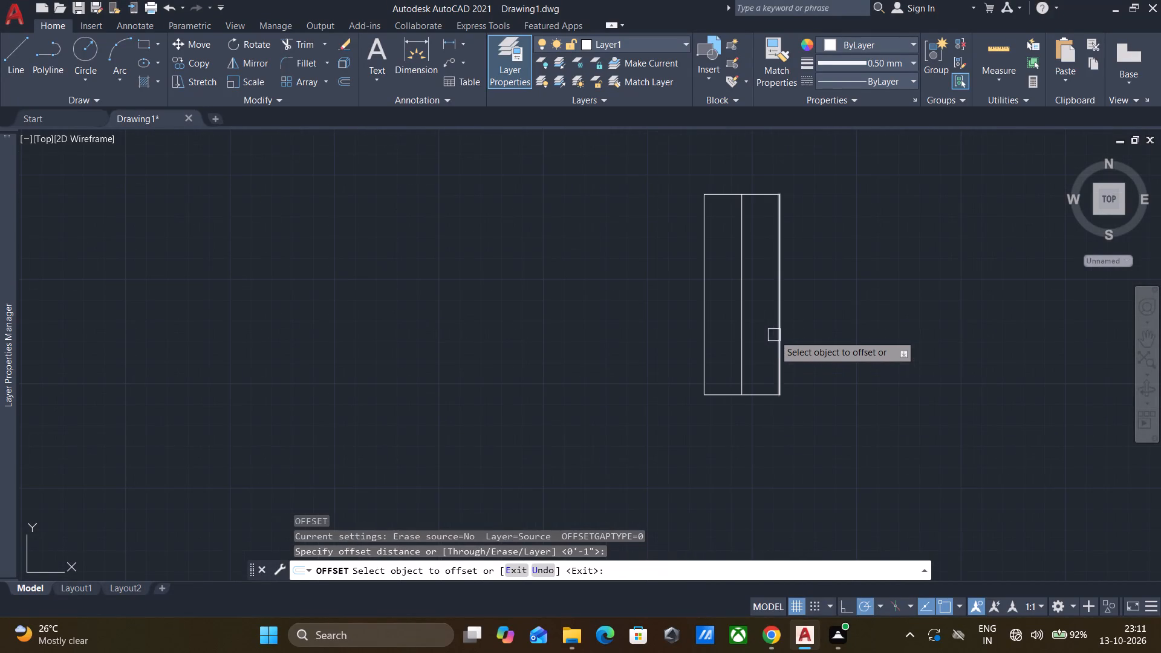
left_click(737, 331)
left_click(768, 323)
left_click_drag(739, 319, 701, 327)
left_click(697, 328)
key("Escape")
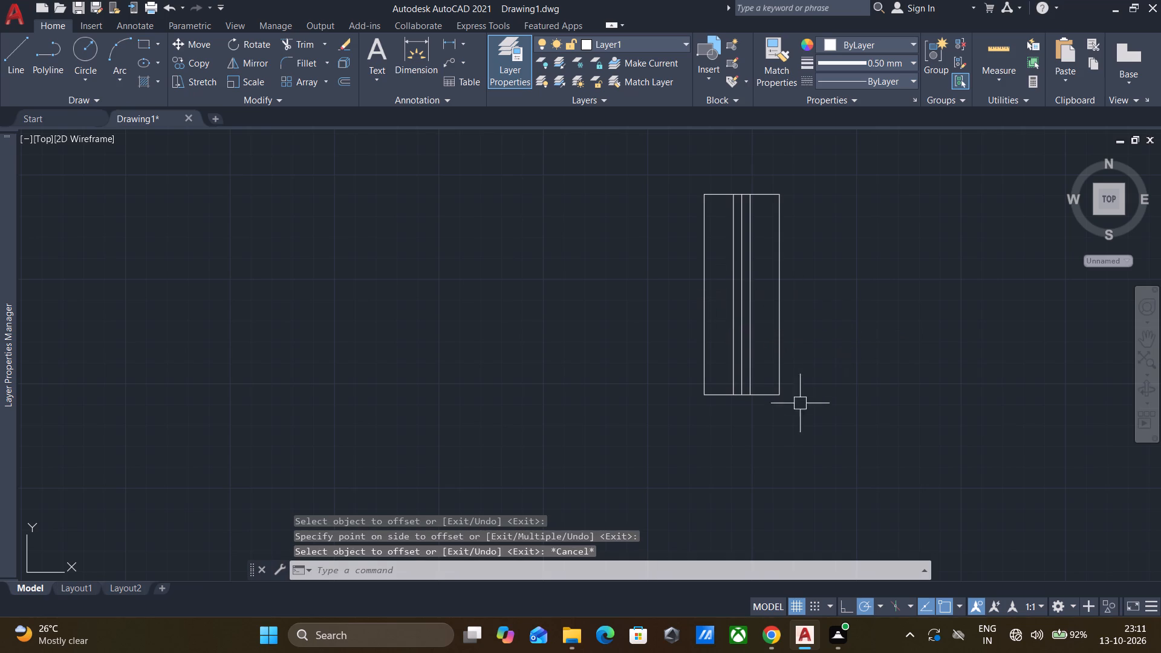
Copy the complete 2' window symbol from its upper-left corner onto the outer face of the kitchen's exterior wall, beside the stove.
left_click_drag(808, 435, 810, 420)
left_click(629, 160)
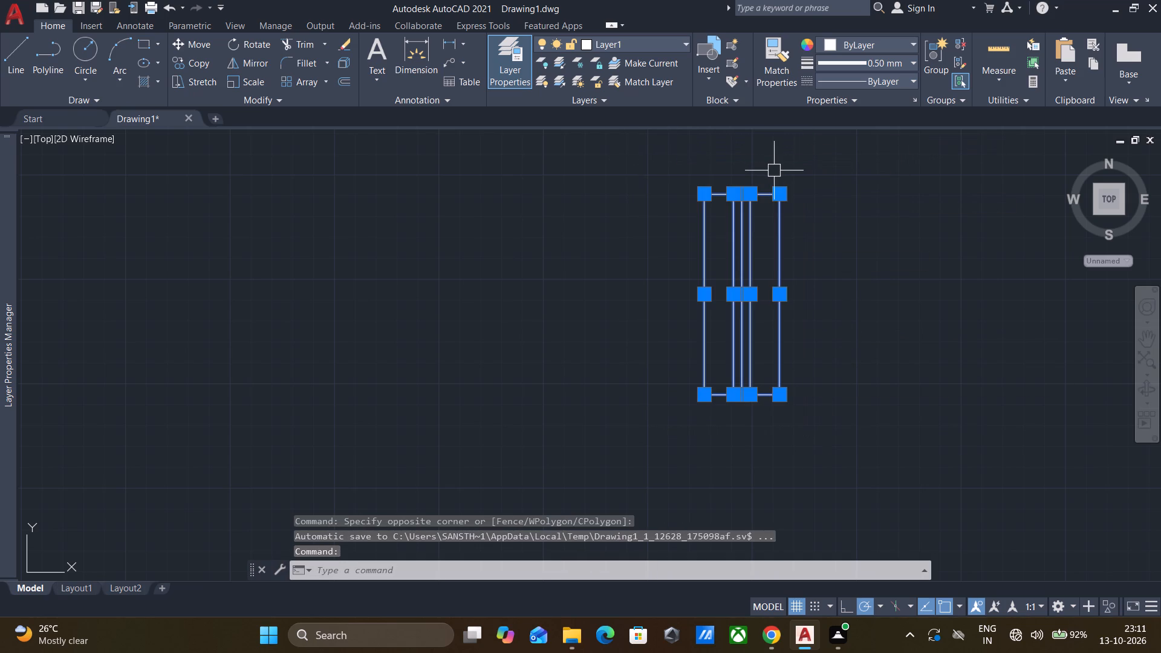
key("c")
left_click(822, 216)
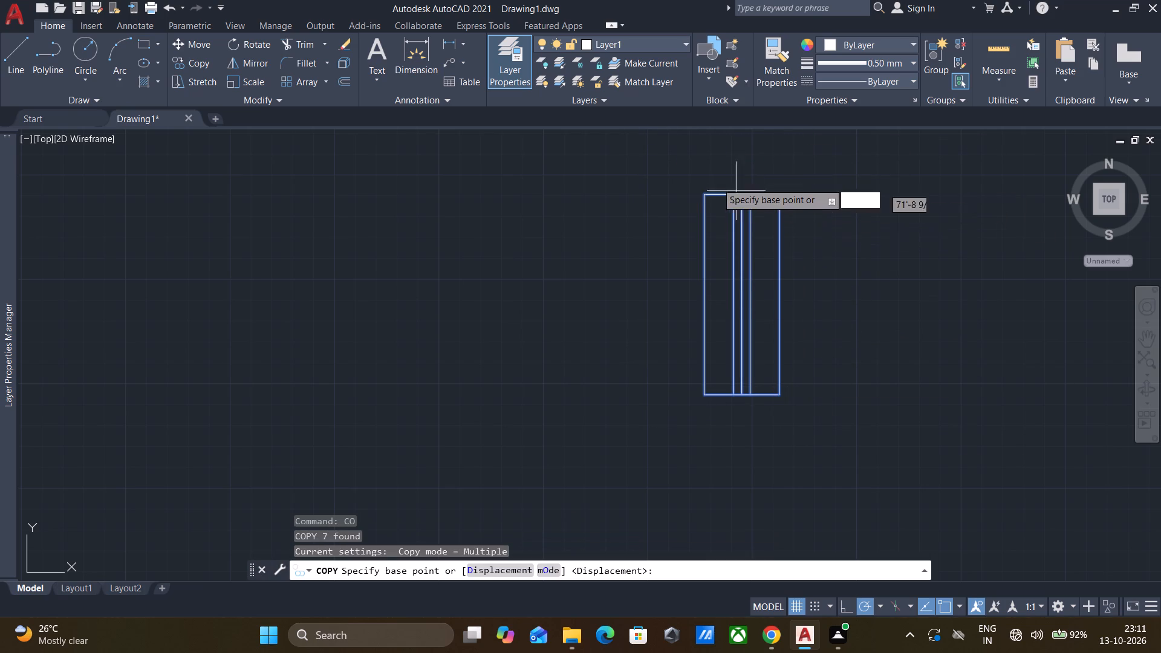
left_click(703, 192)
scroll(703, 192, "down", 5)
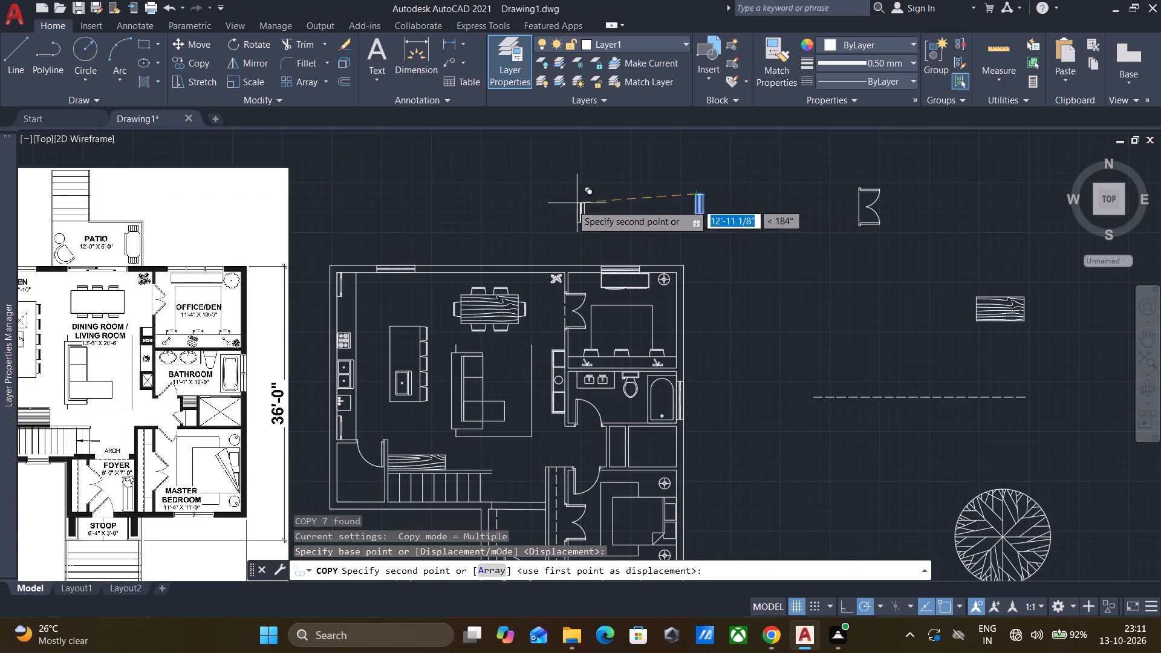
scroll(315, 333, "up", 1)
scroll(317, 332, "down", 1)
middle_click_drag(321, 331, 322, 330)
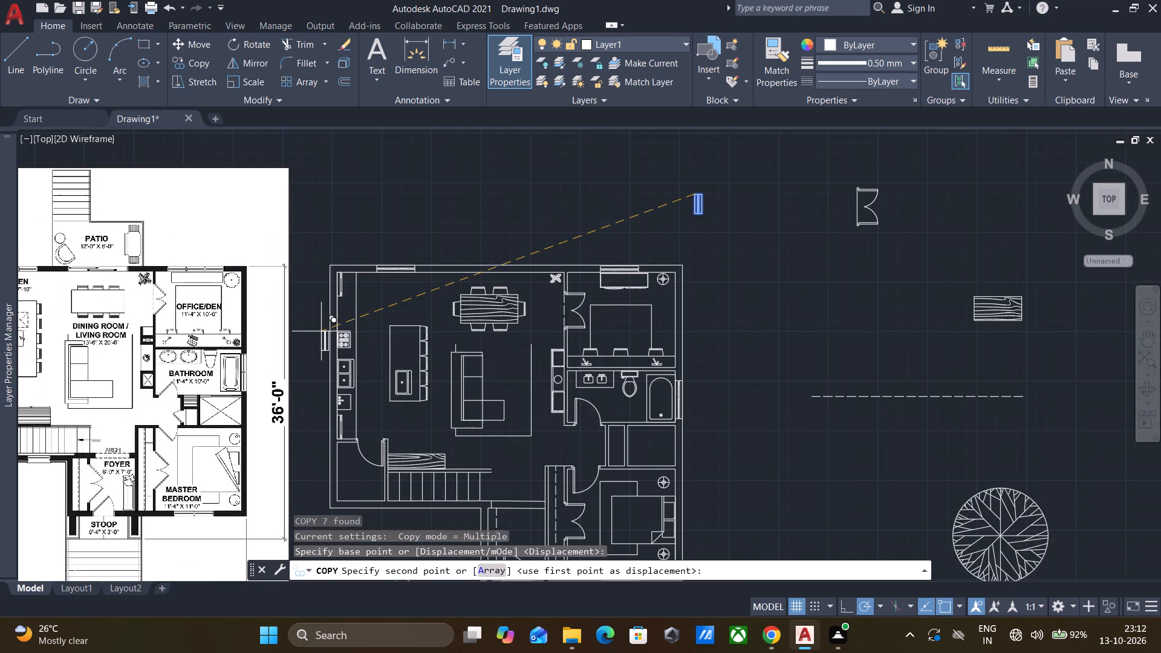
middle_click_drag(322, 330, 472, 316)
scroll(478, 318, "up", 1)
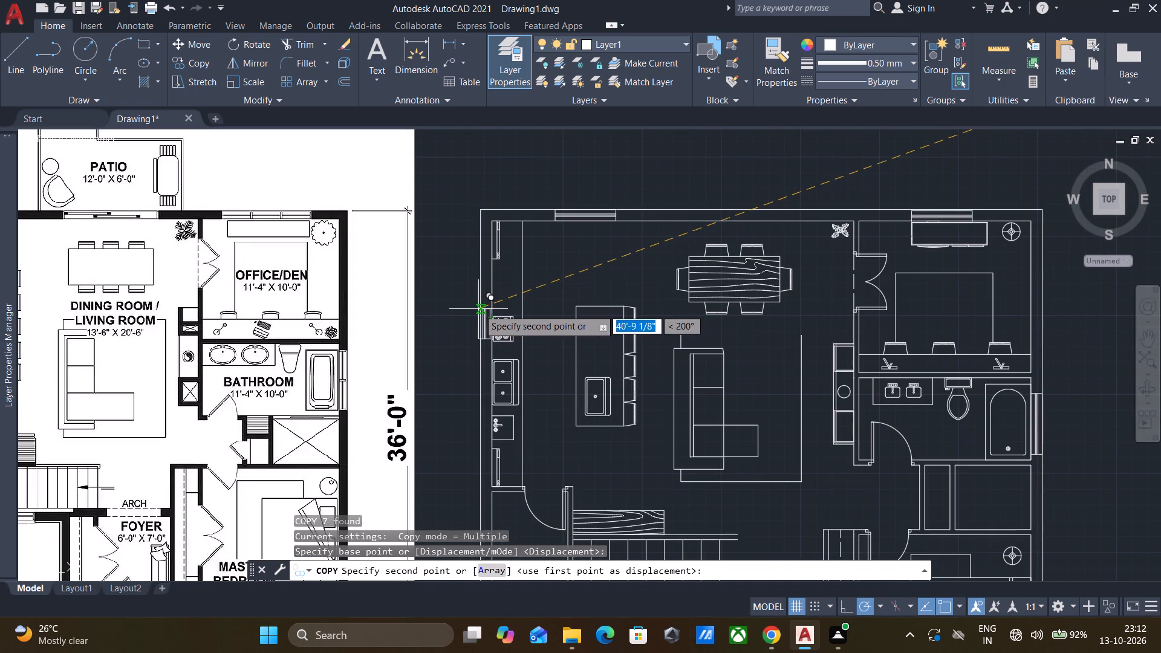
left_click(479, 309)
Place another copy of the 2' window symbol farther down the same kitchen exterior wall, just below the double sink.
middle_click_drag(522, 282, 548, 203)
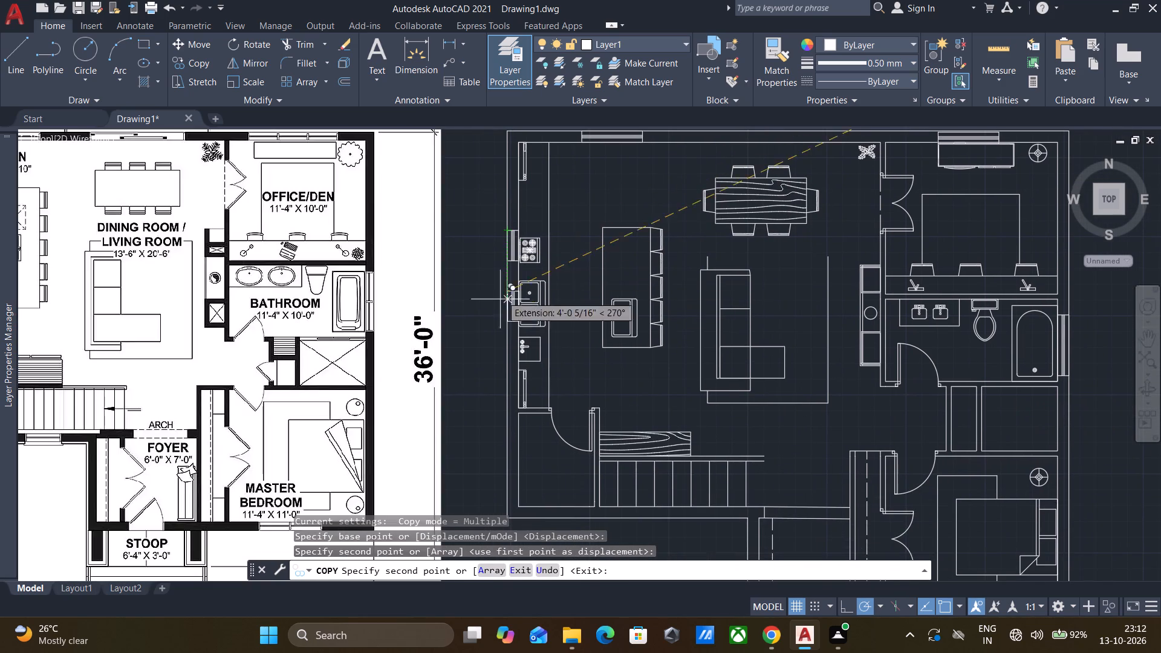
scroll(499, 345, "down", 1)
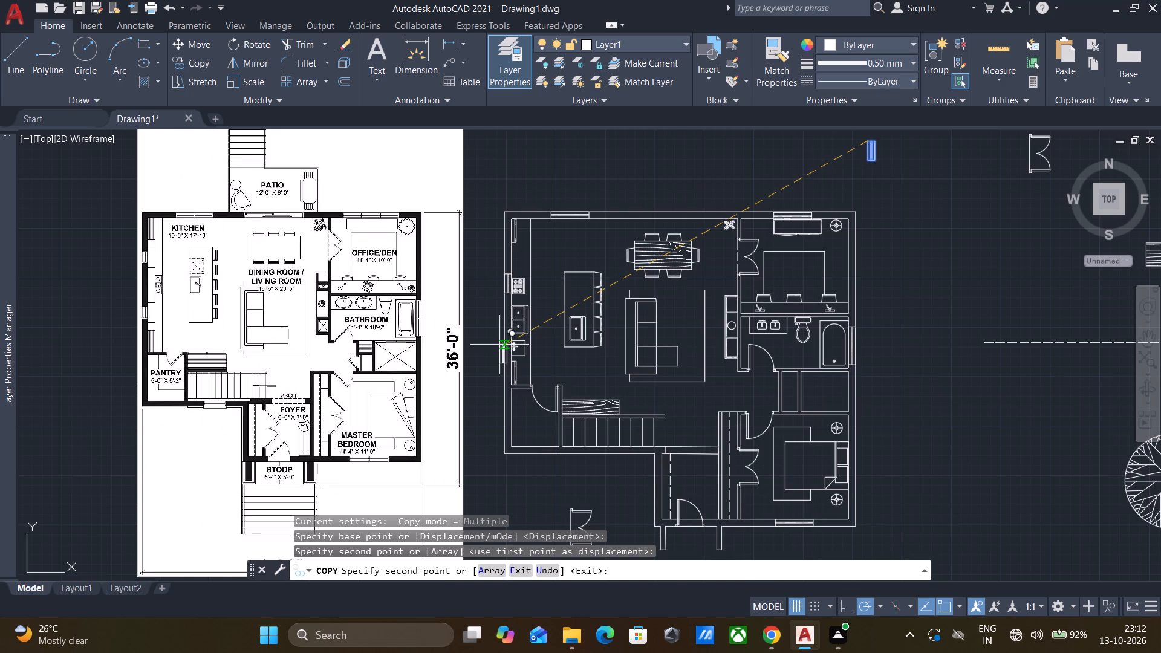
scroll(499, 345, "up", 2)
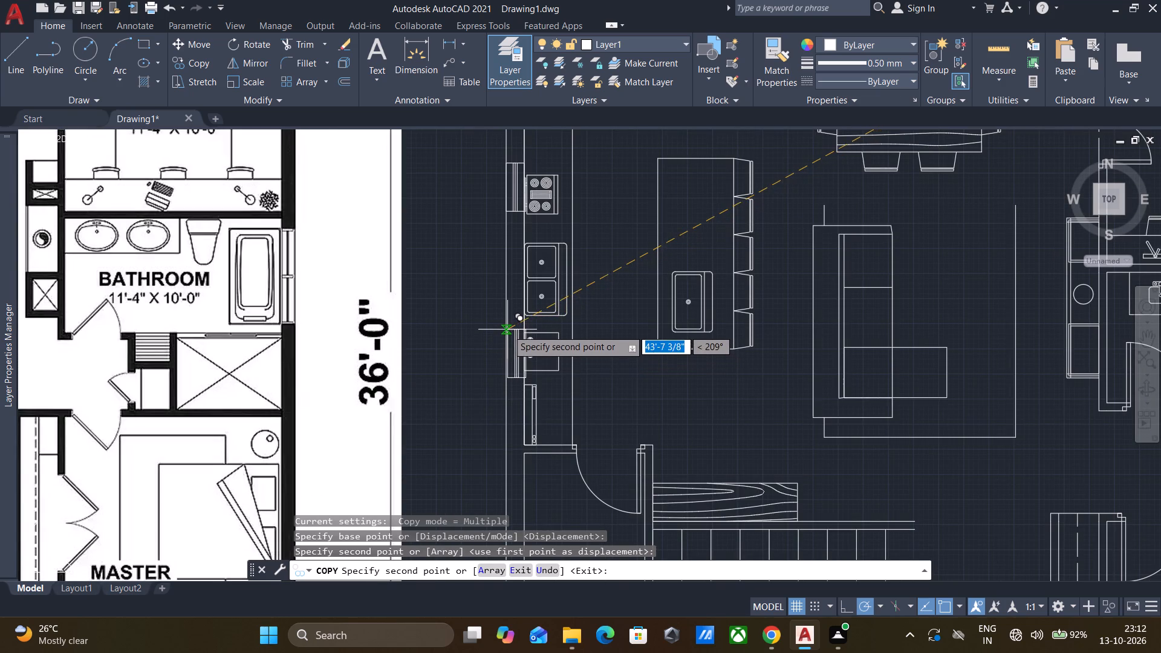
left_click(507, 330)
scroll(554, 307, "down", 2)
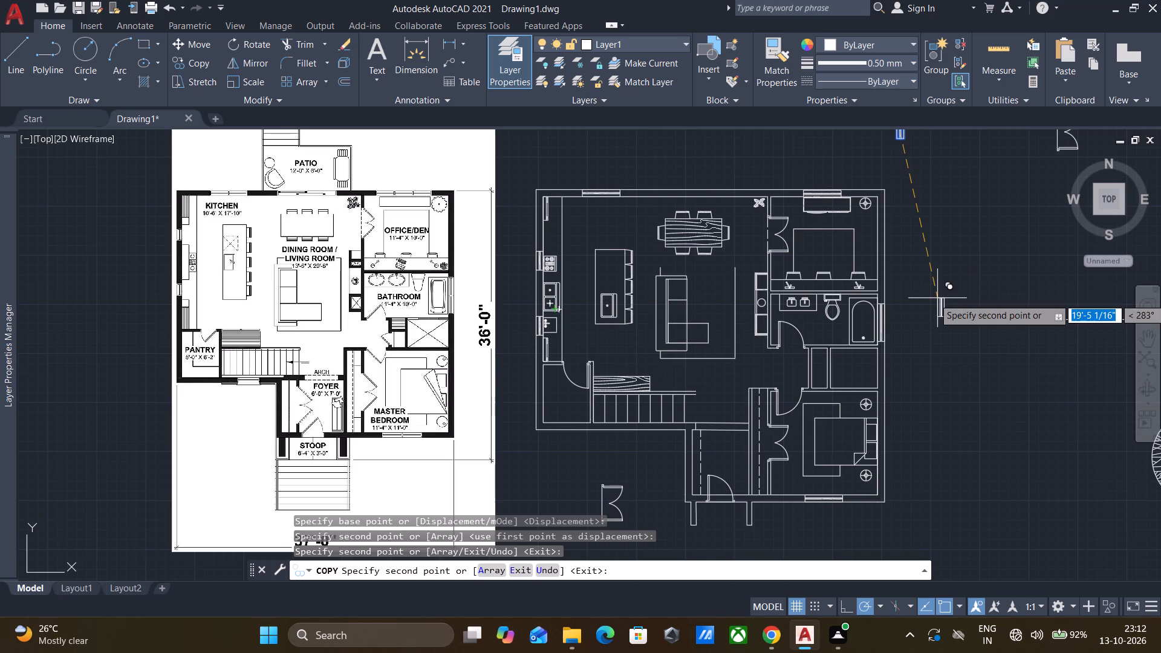
key("Escape")
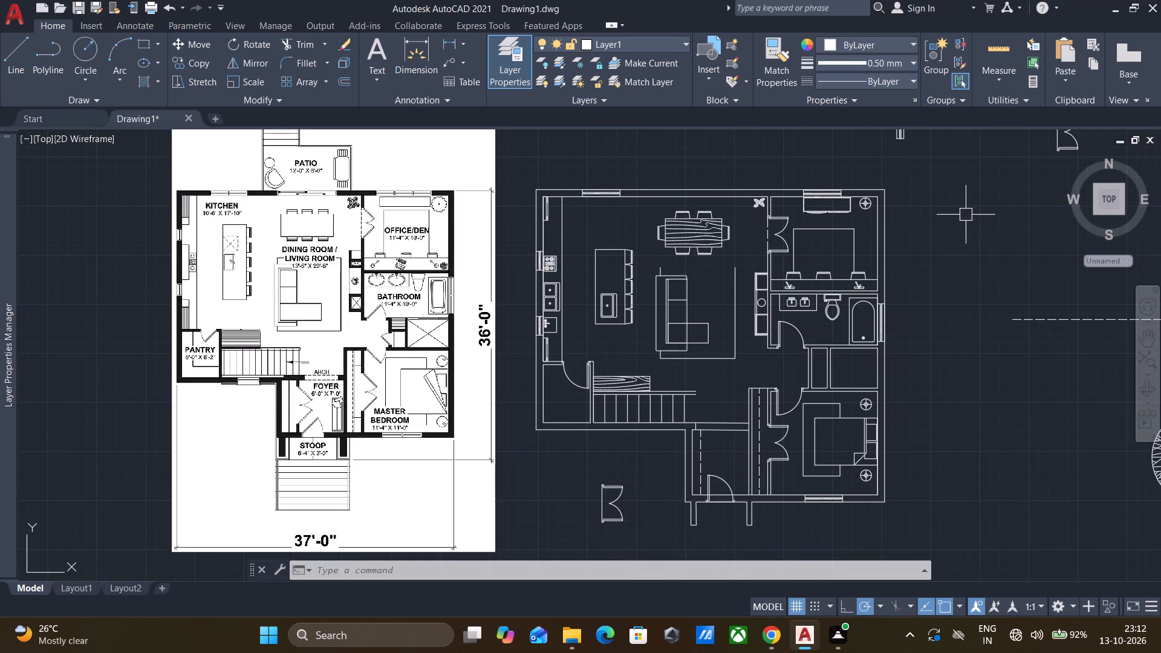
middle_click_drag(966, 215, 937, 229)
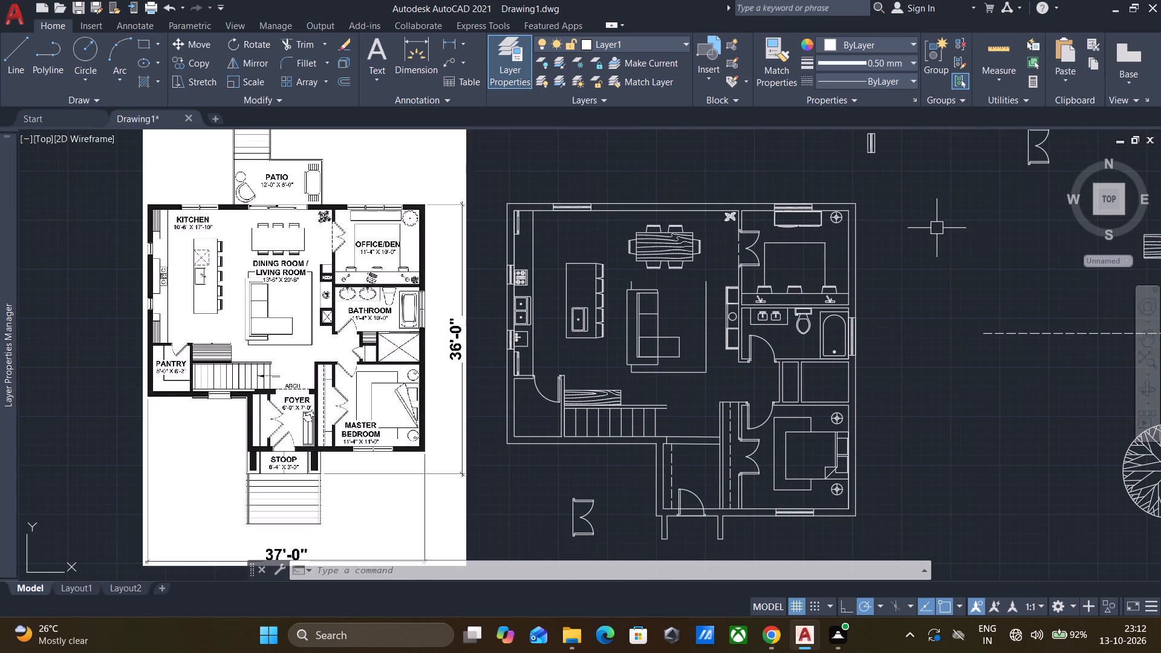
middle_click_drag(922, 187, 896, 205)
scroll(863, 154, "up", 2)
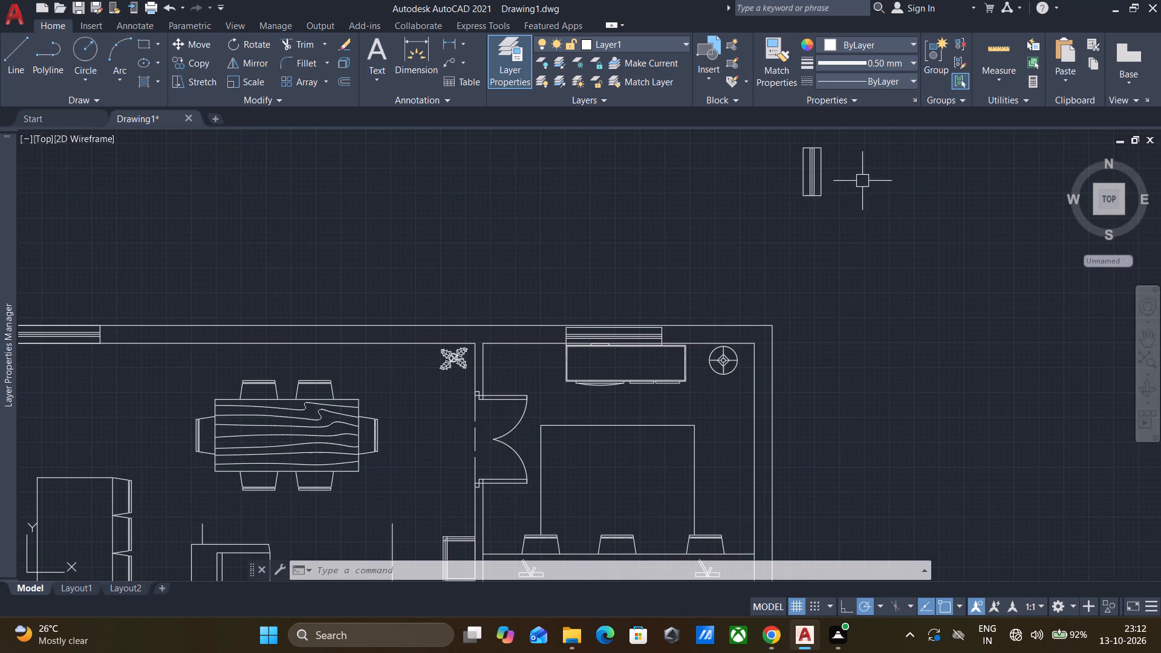
Rotate the loose vertical 2' window symbol 270° about its upper-right corner so it lies horizontally.
left_click_drag(846, 224, 842, 210)
left_click(768, 137)
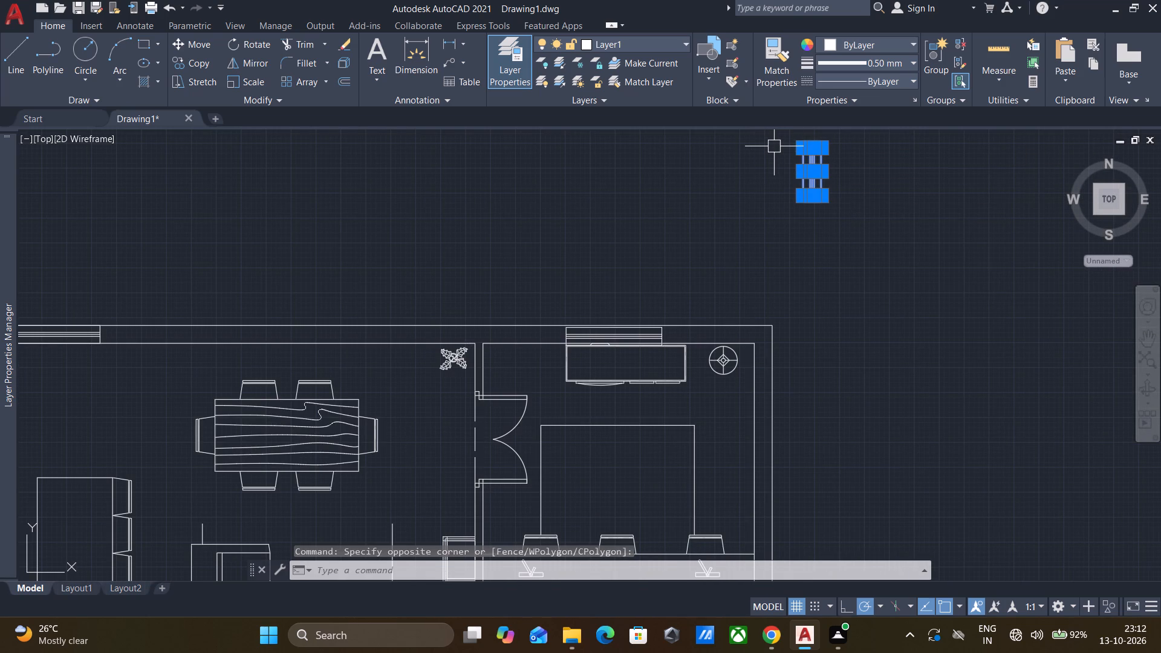
key("r")
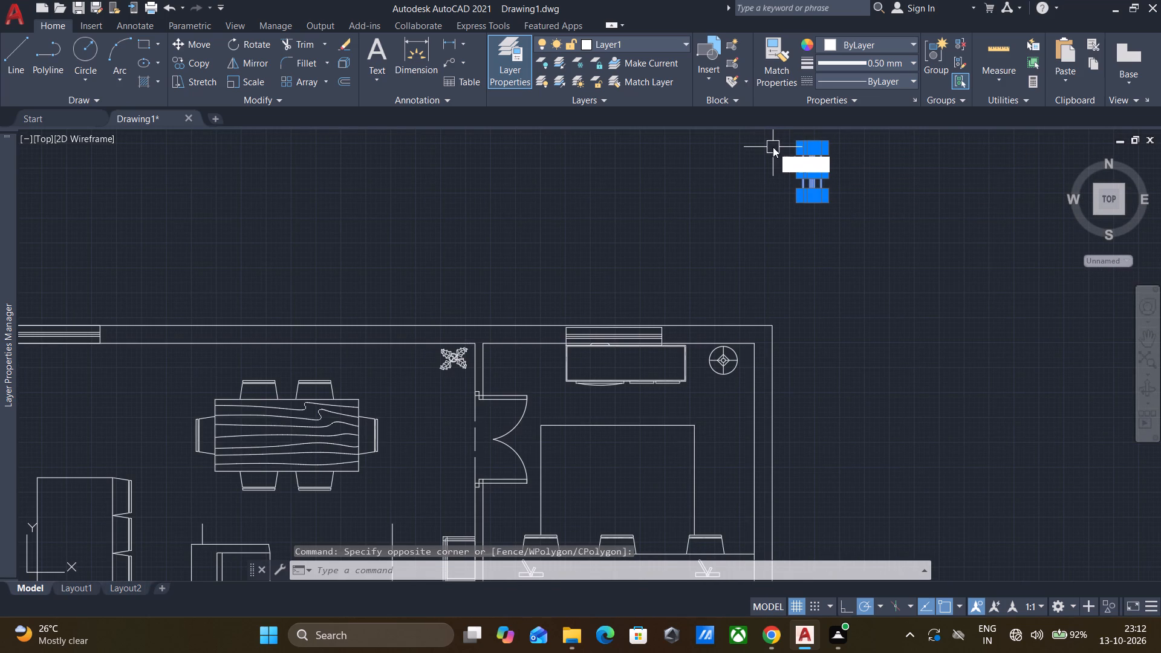
left_click(829, 230)
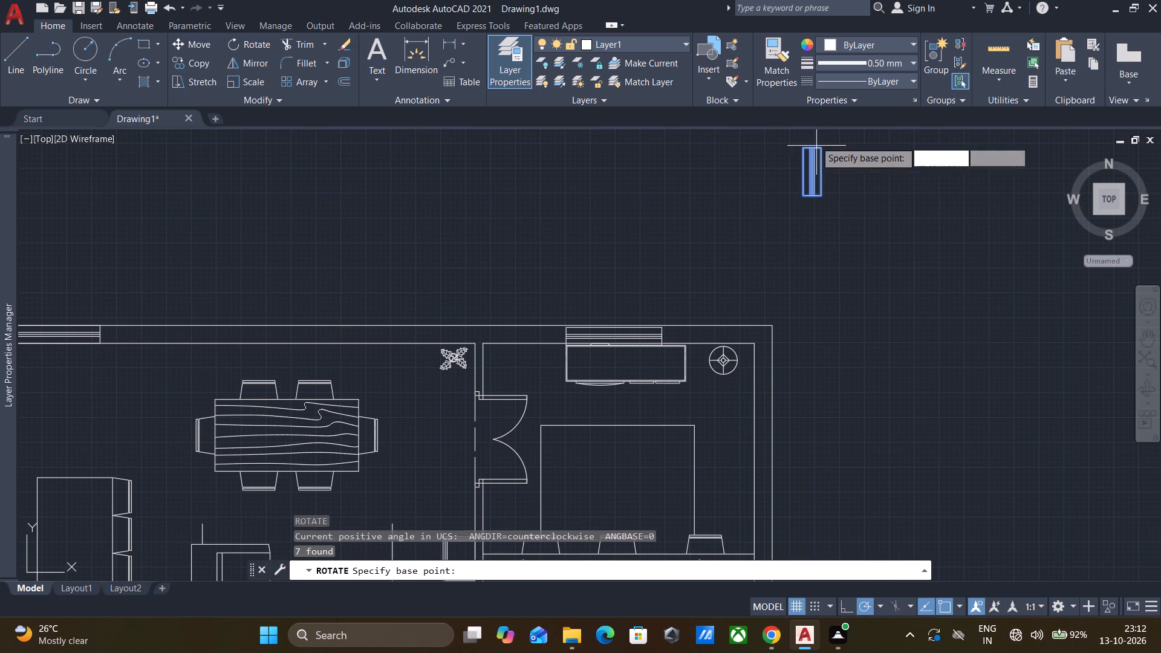
left_click(824, 151)
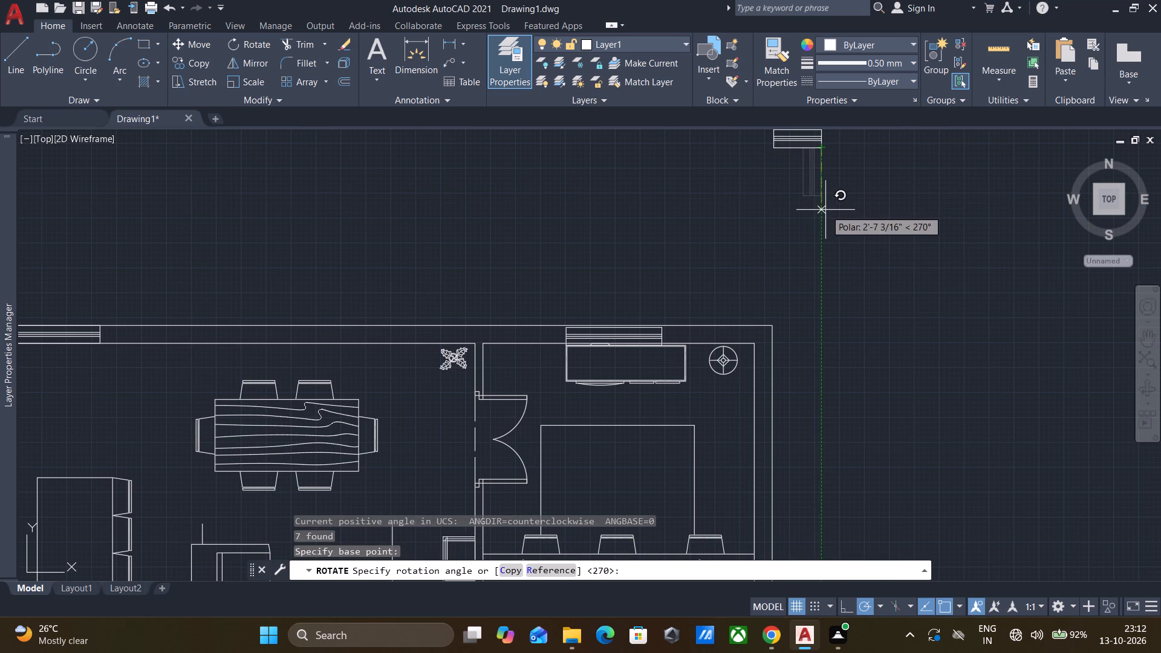
left_click(825, 210)
Copy the horizontal 2' window symbol from its lower-left corner onto the outer face of the exterior wall below the staircase.
middle_click_drag(836, 204, 841, 304)
left_click_drag(862, 278, 833, 256)
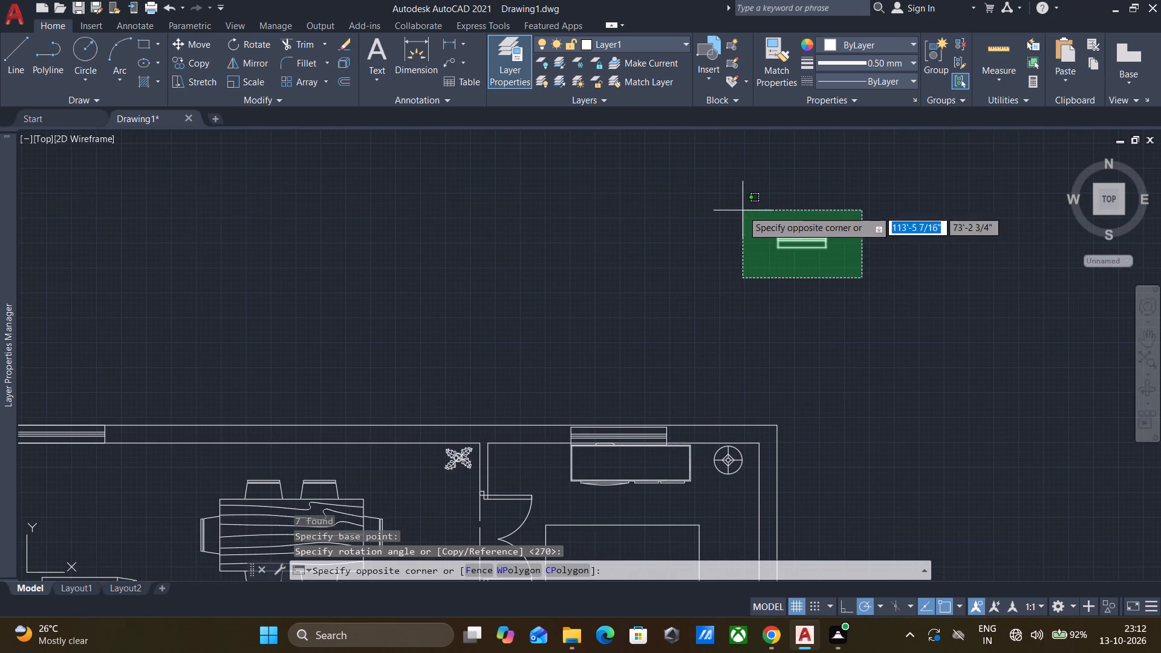
left_click(741, 210)
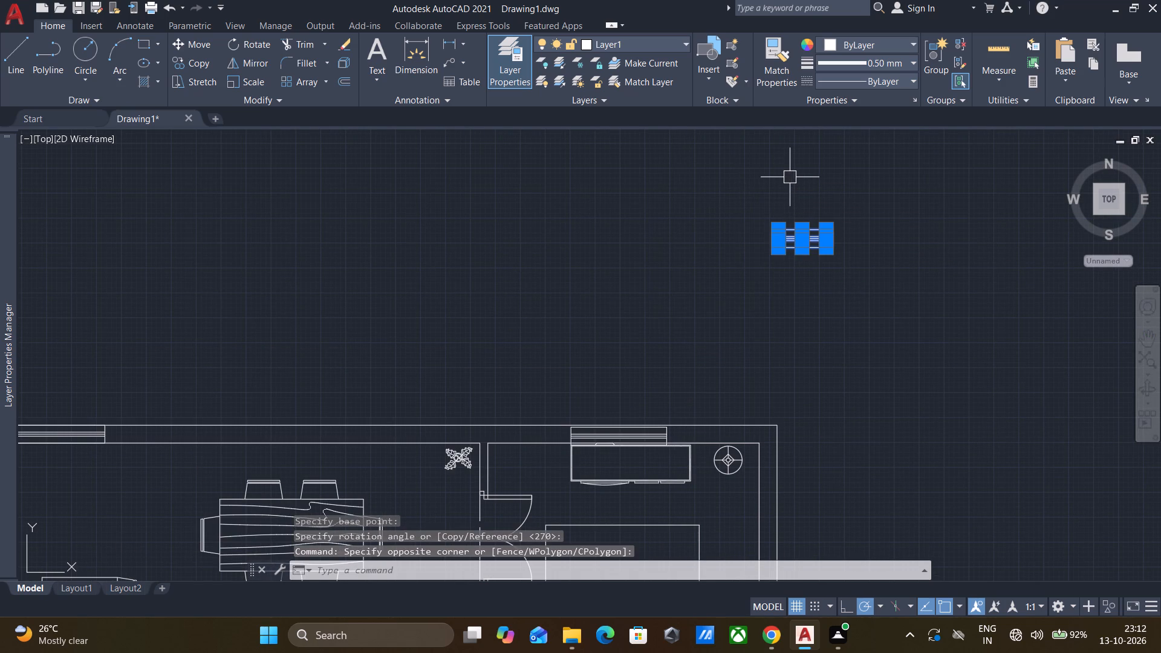
key("c")
left_click(847, 223)
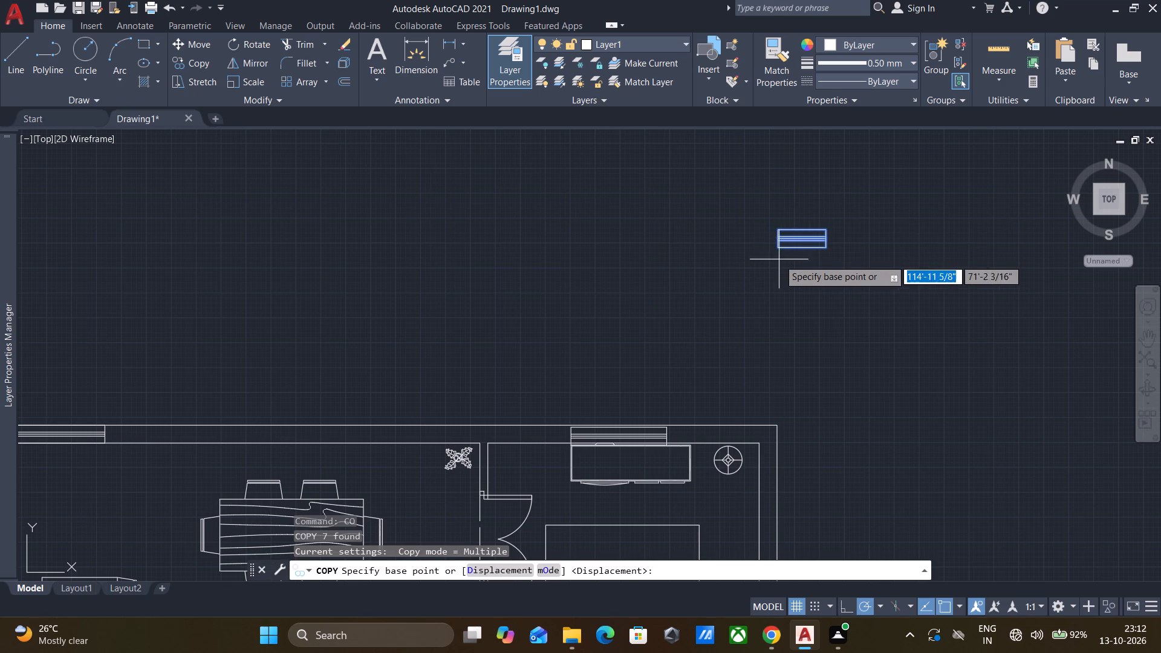
left_click(774, 245)
scroll(776, 244, "down", 3)
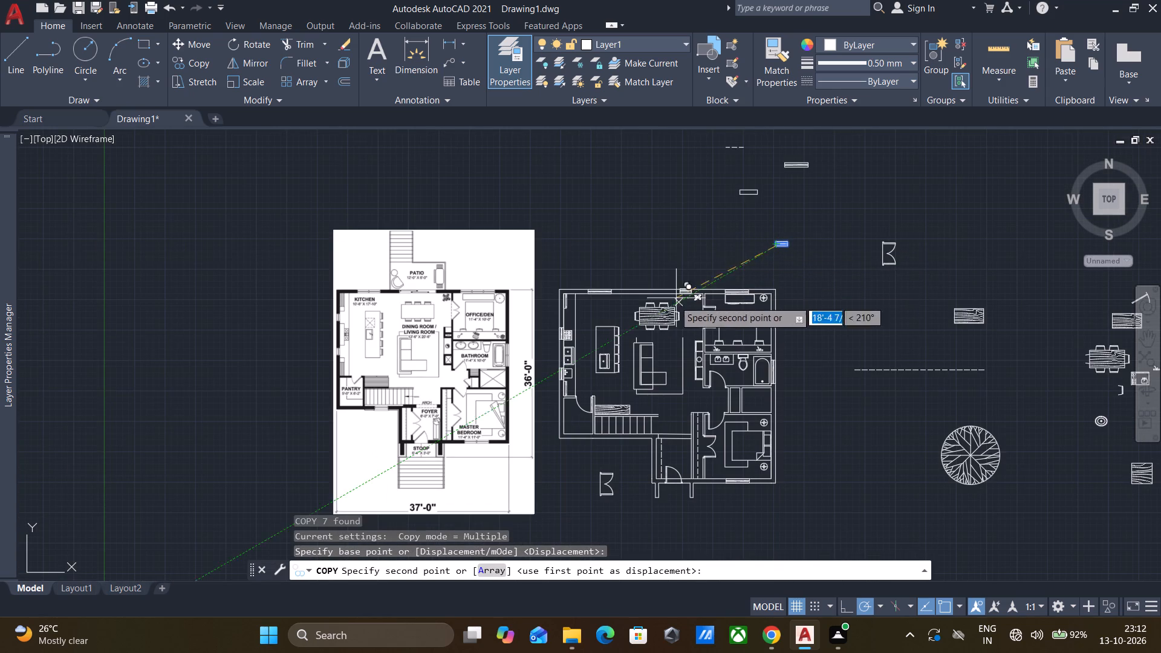
scroll(604, 459, "up", 2)
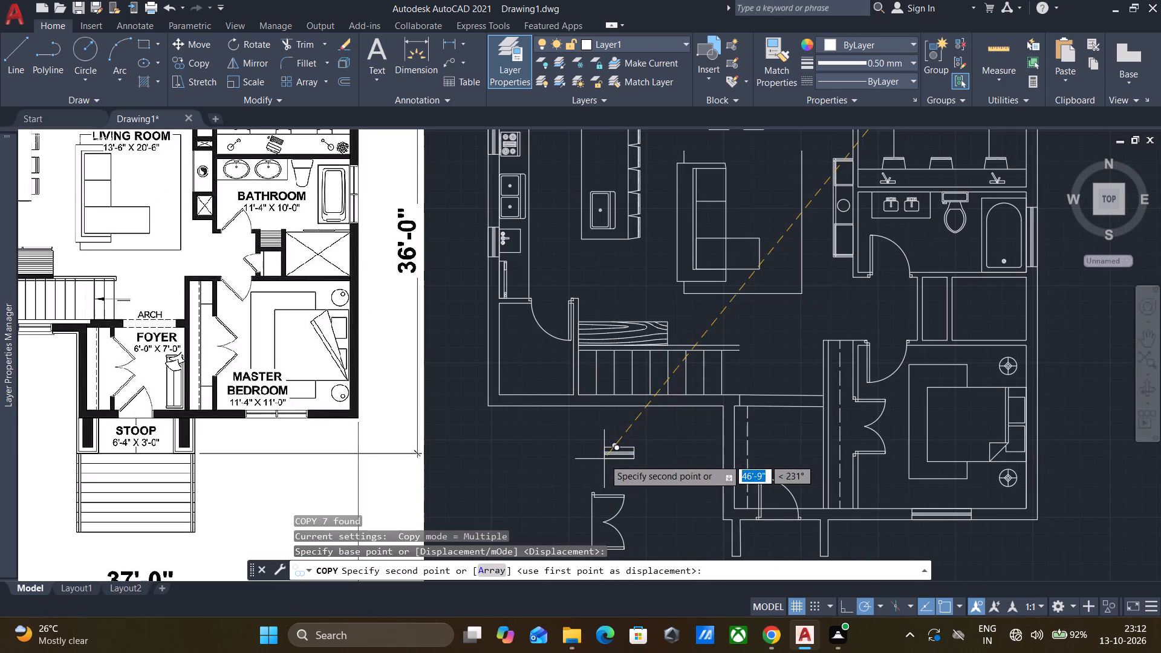
left_click(640, 406)
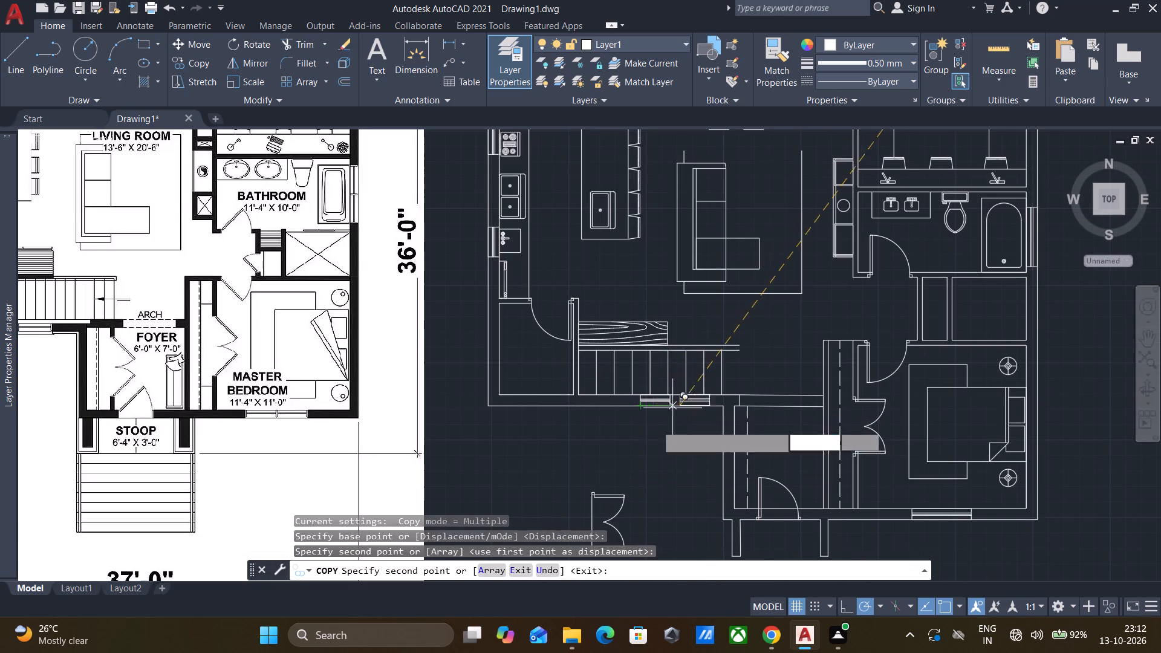
middle_click_drag(761, 187, 636, 325)
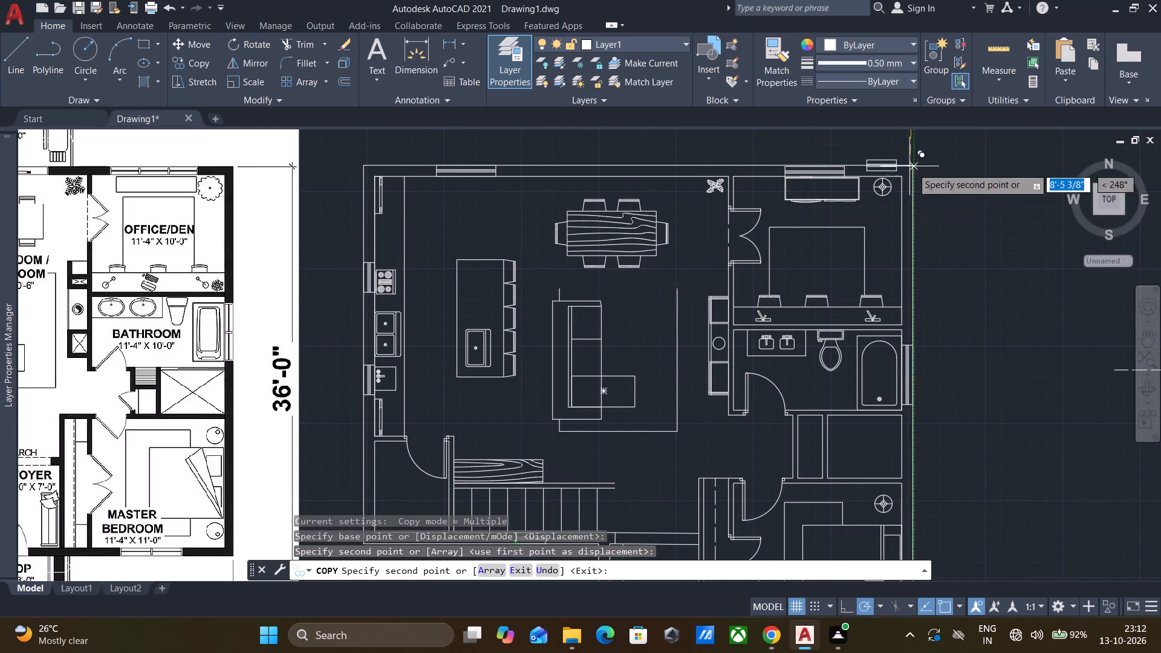
key("Escape")
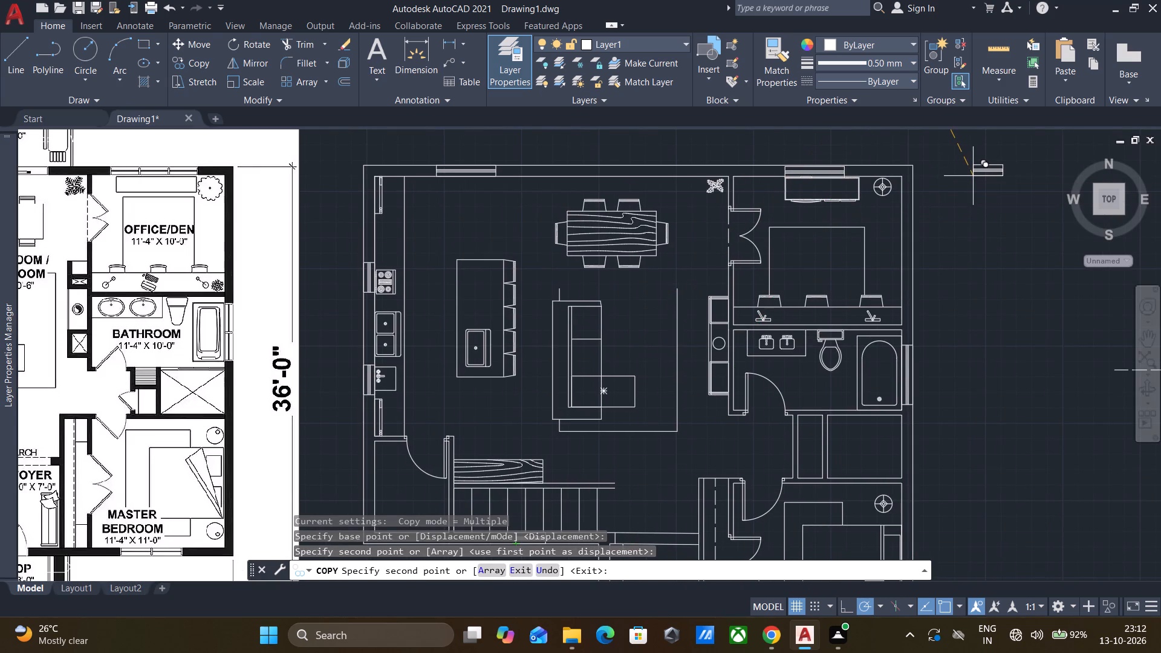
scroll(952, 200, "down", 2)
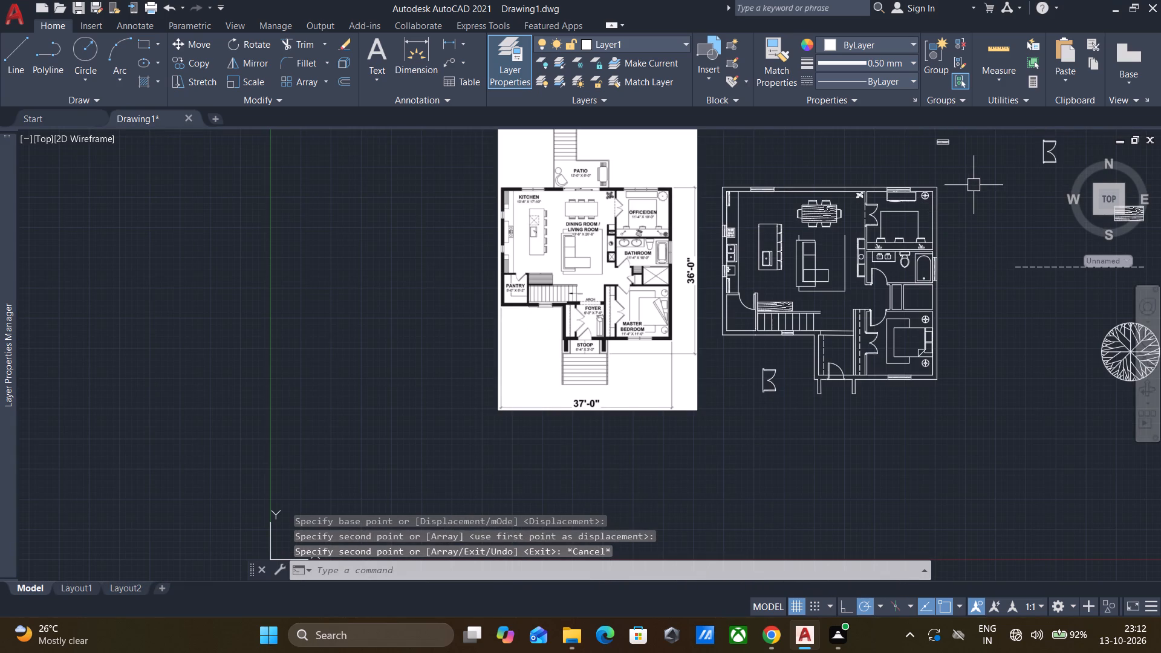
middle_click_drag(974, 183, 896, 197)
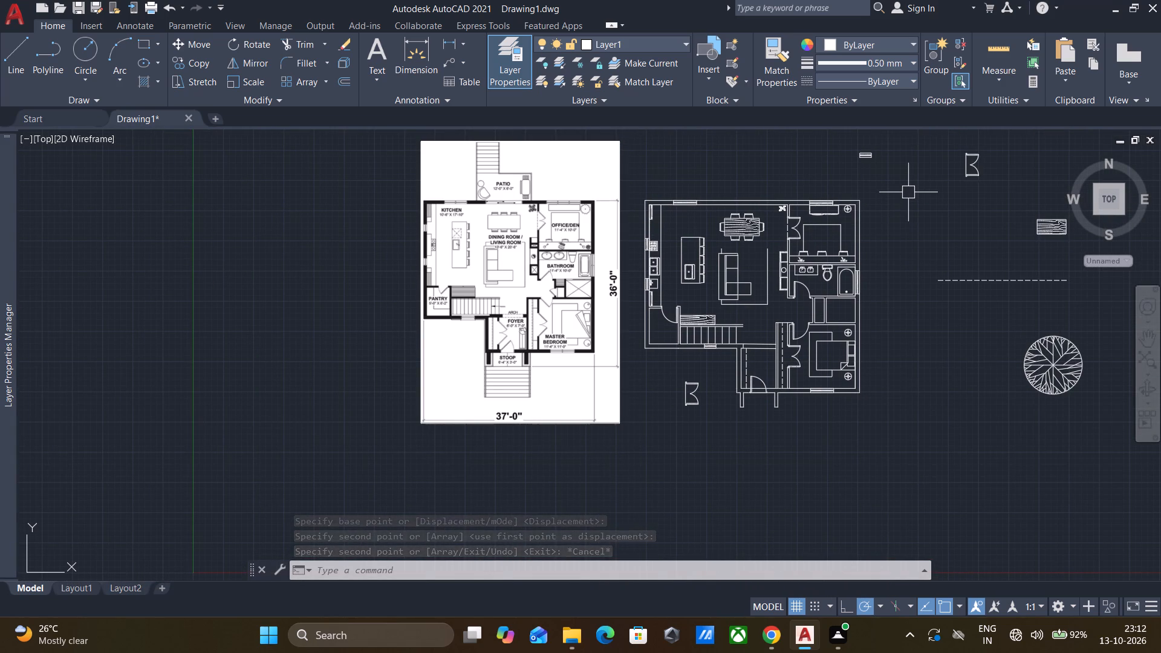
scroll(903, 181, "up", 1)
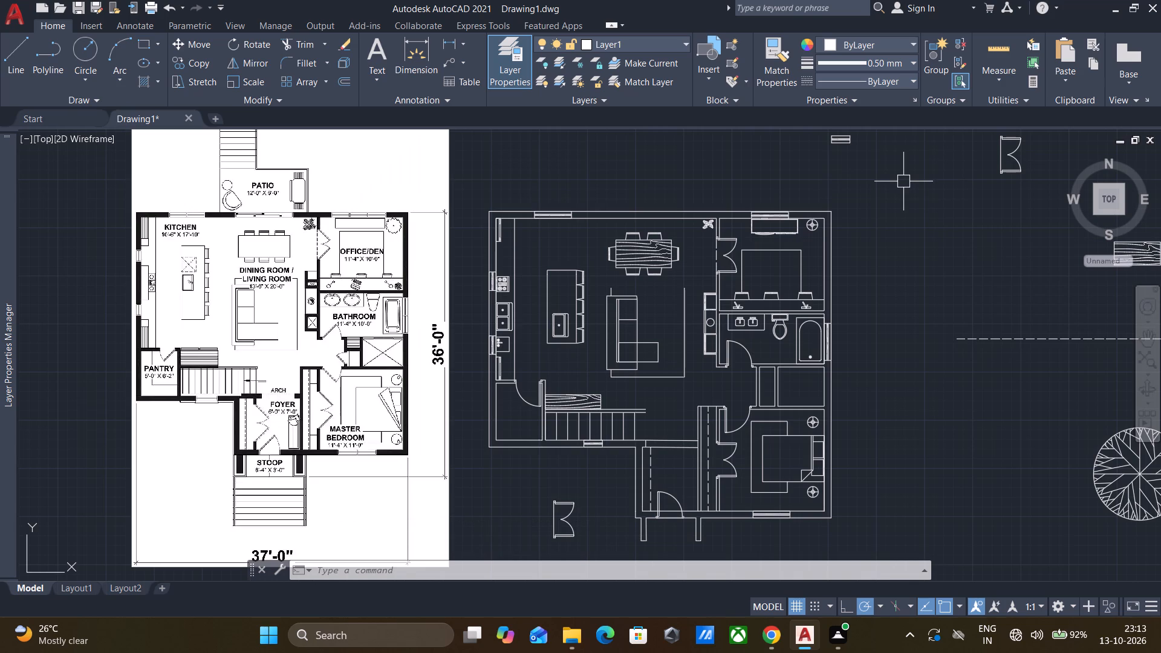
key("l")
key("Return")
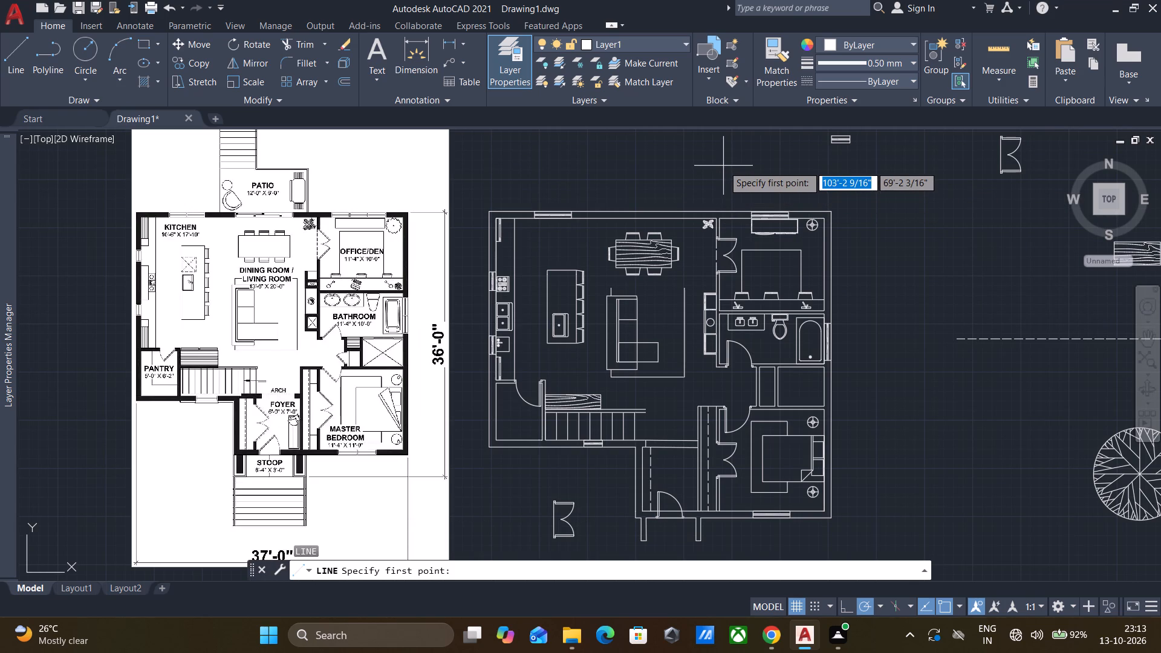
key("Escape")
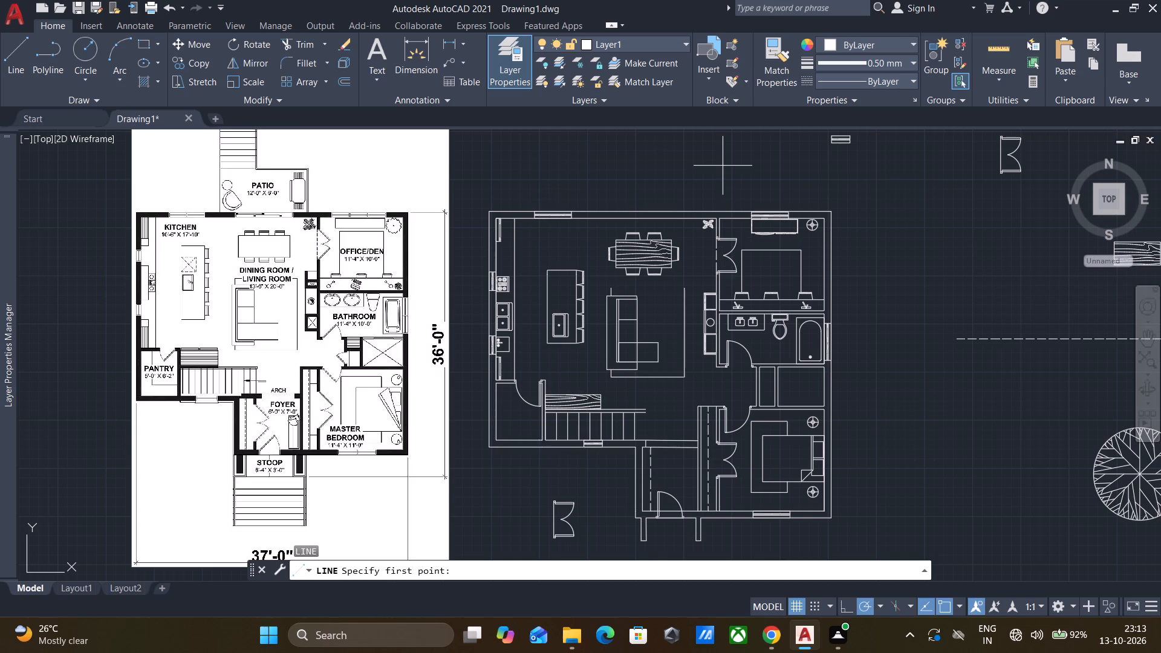
Draw a horizontal 5' by 9" rectangle with lines in the empty area above the floor plan, beside the loose window symbols.
middle_click_drag(897, 213, 826, 313)
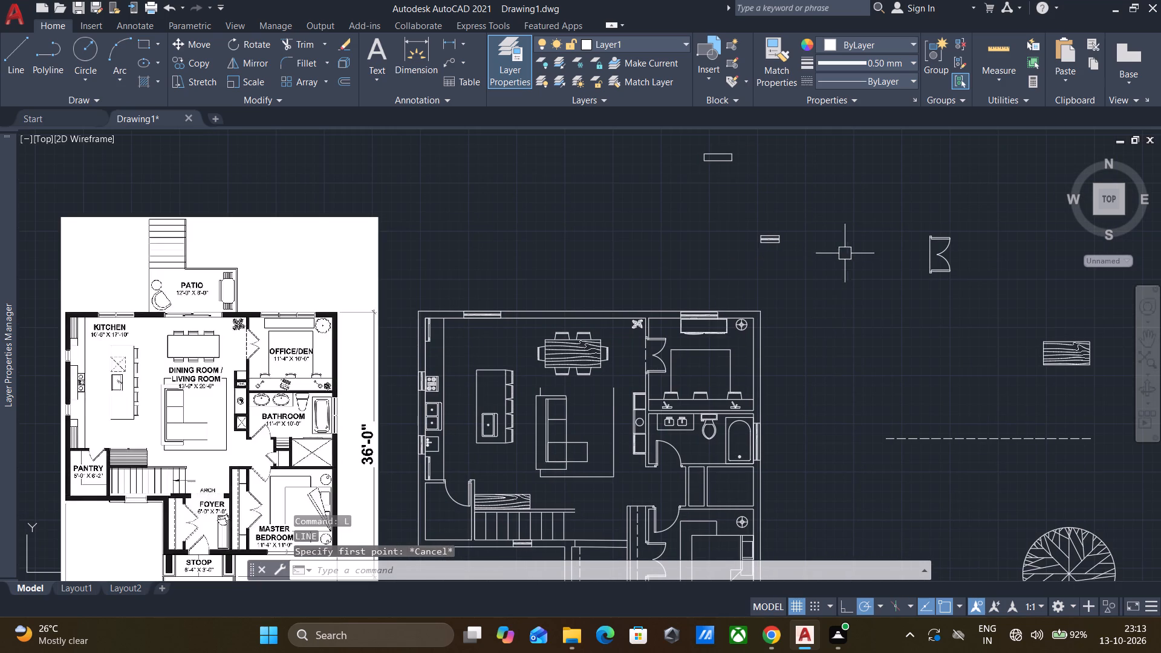
middle_click_drag(877, 204, 776, 270)
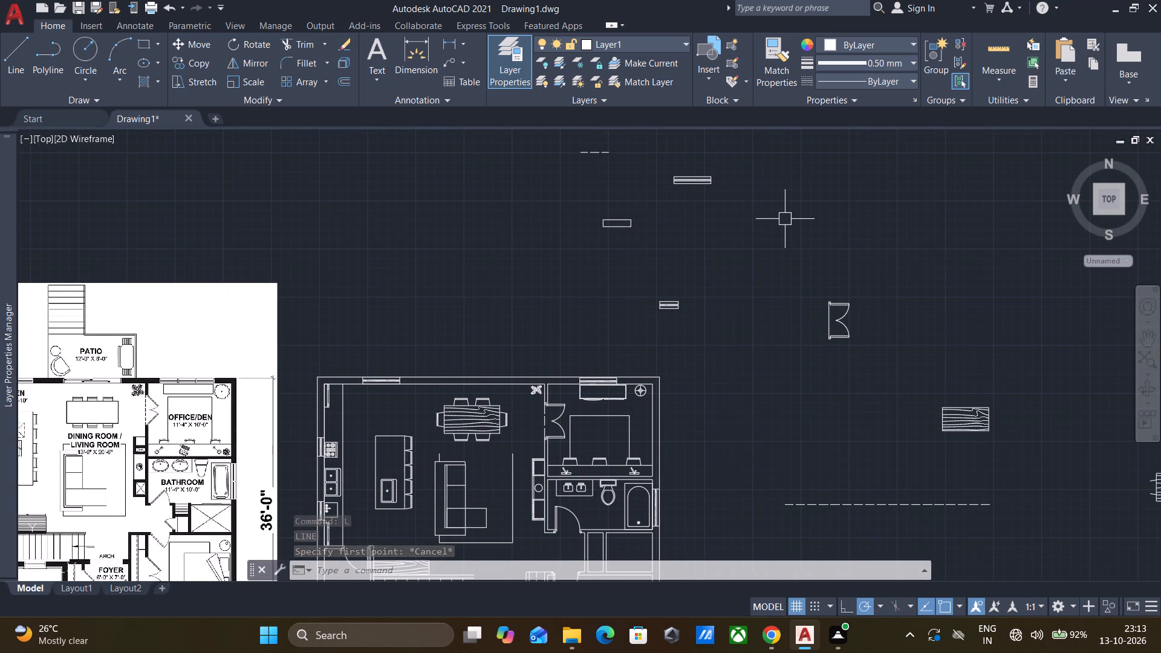
key("l")
key("Return")
left_click_drag(770, 238, 777, 236)
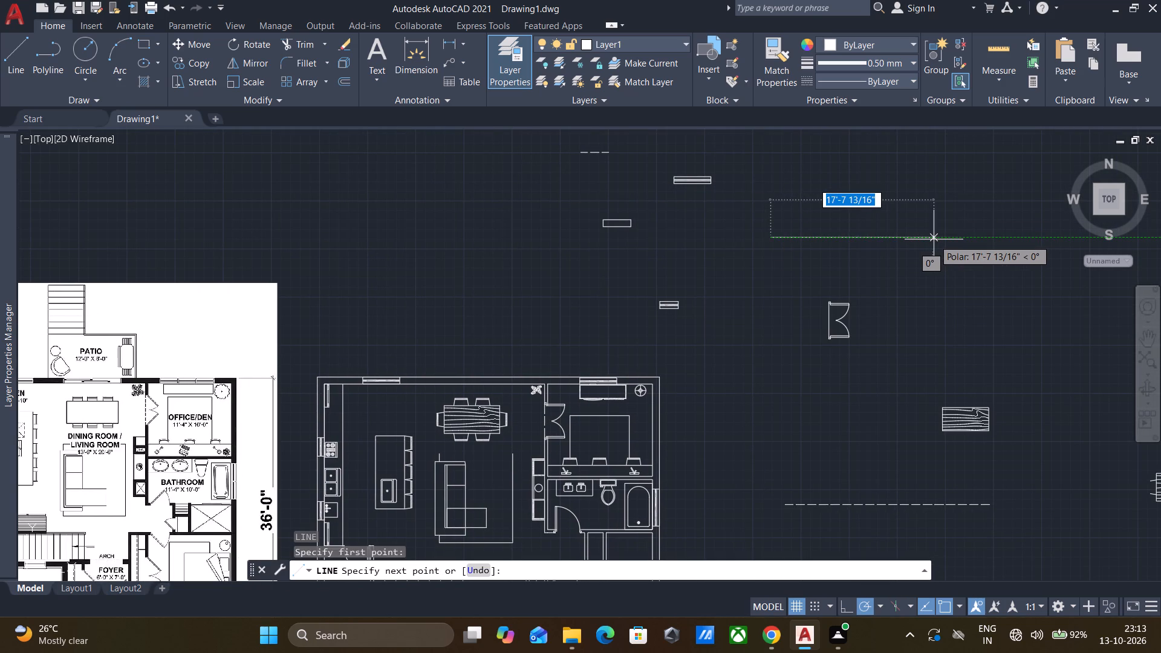
type("5'")
key("Return")
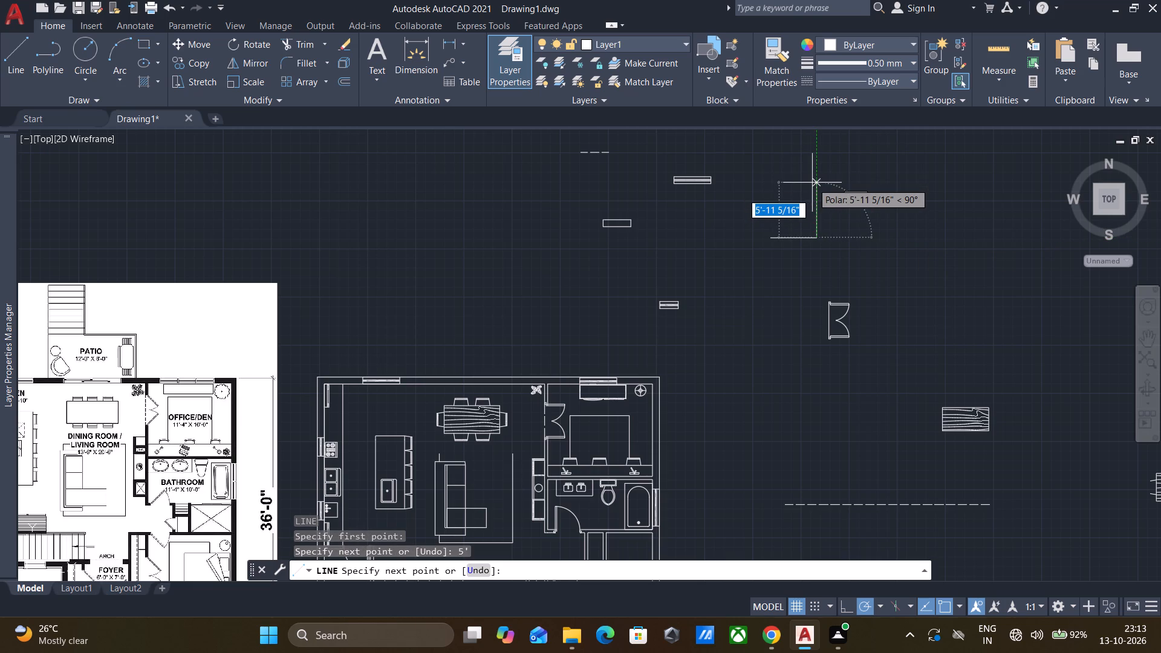
type("9\"")
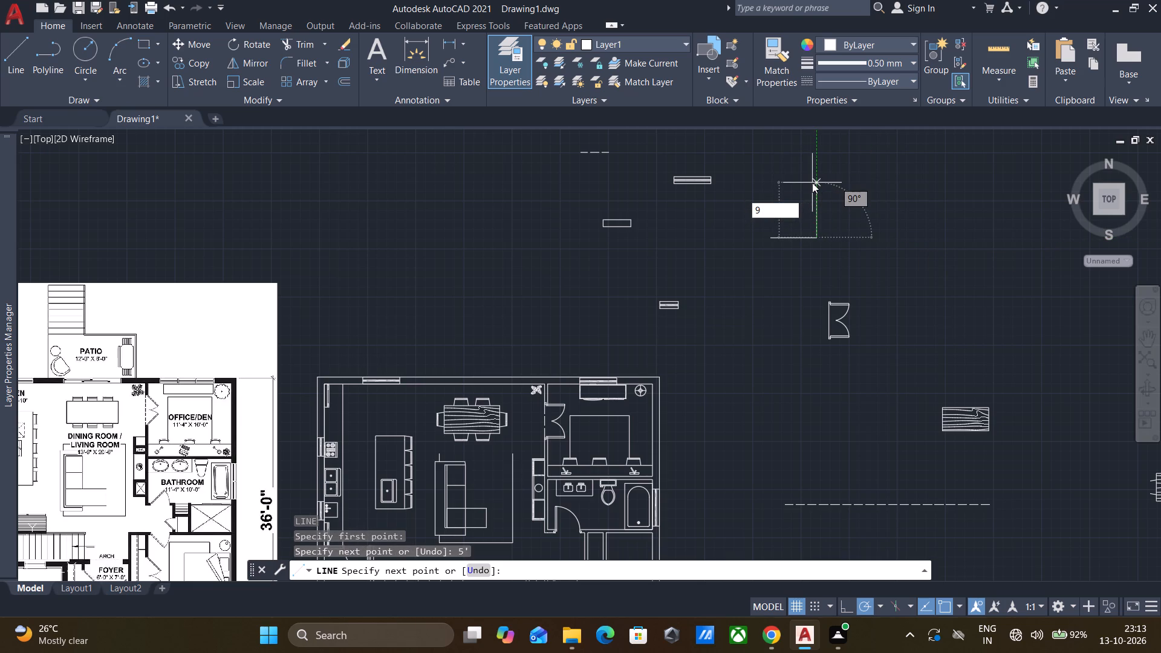
key("Return")
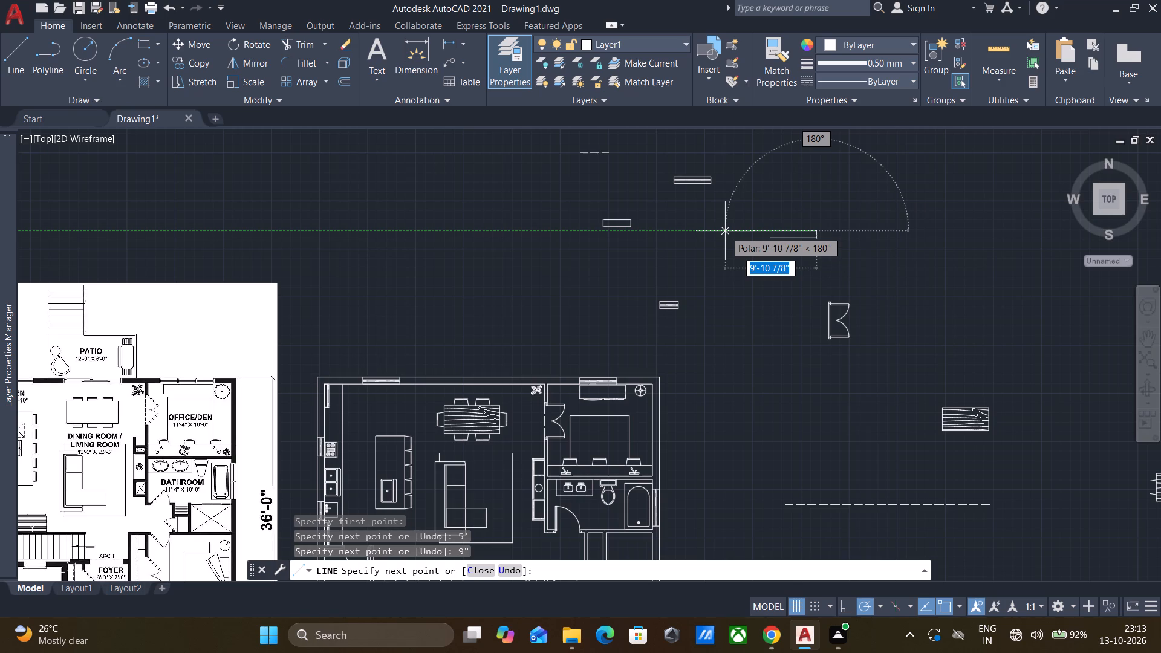
type("5'")
key("Return")
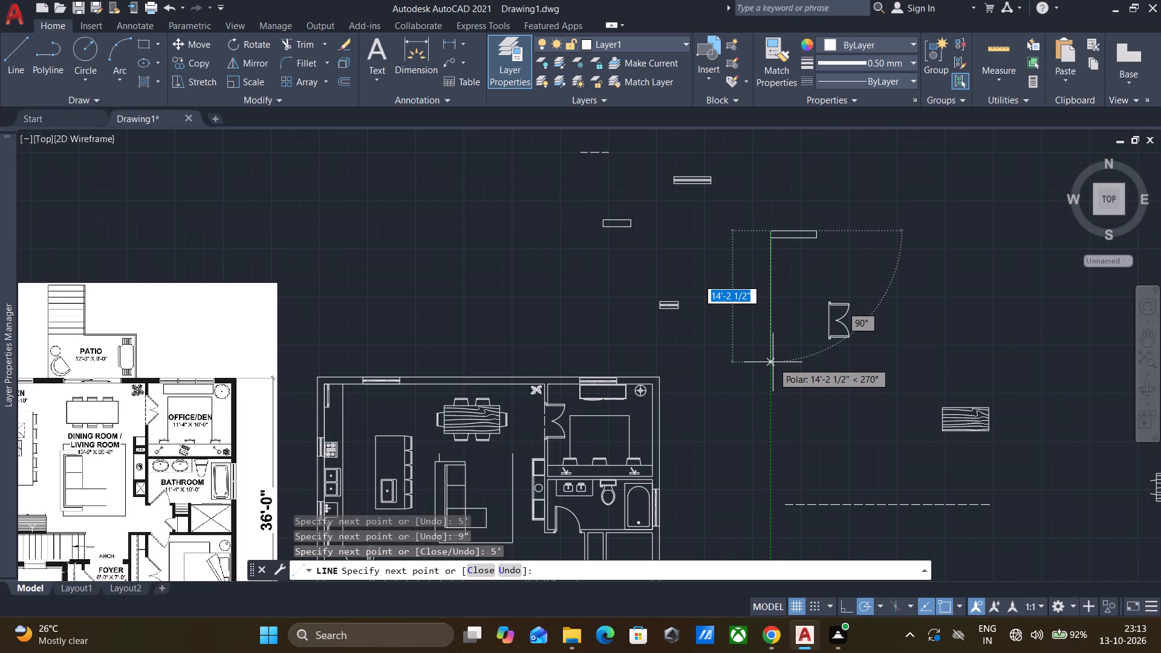
key("9")
key("shift+quotedbl")
key("Return")
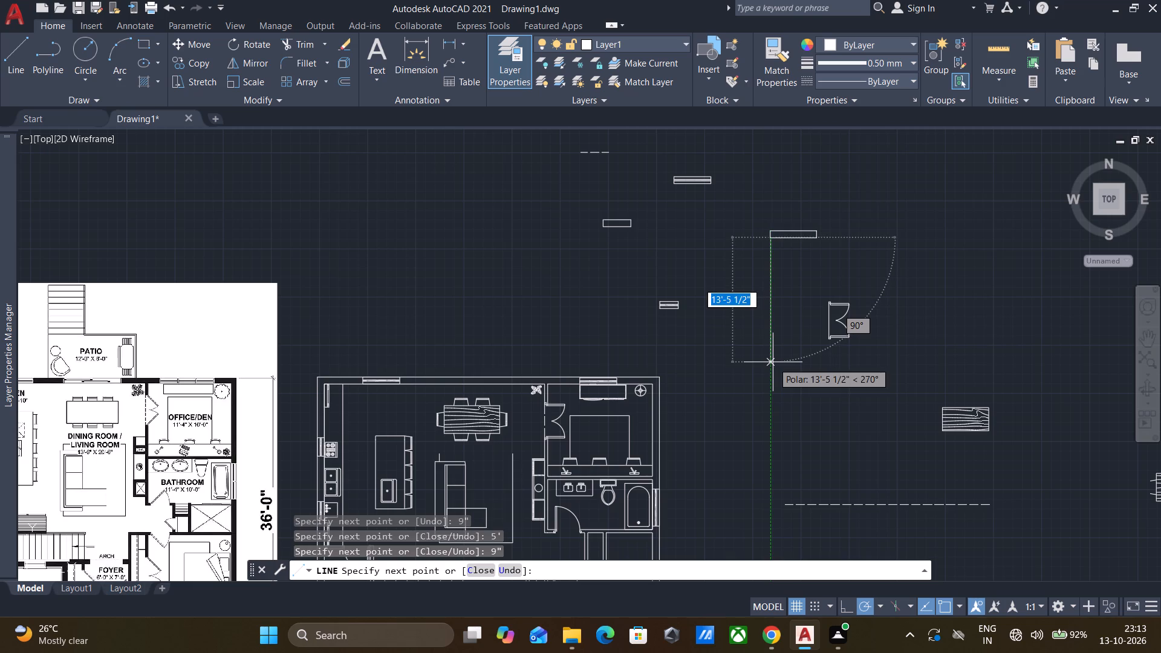
key("space")
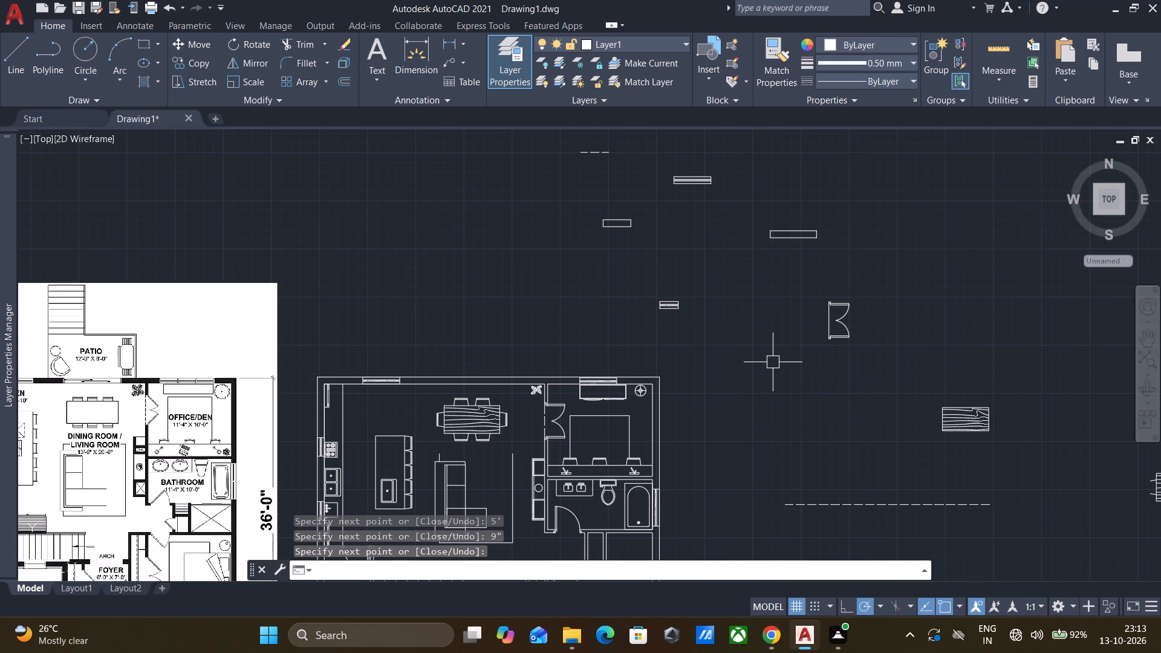
Draw a horizontal line inside the 5' rectangle at mid-height, from just inside its left end to slightly past its centre.
scroll(852, 174, "up", 2)
scroll(801, 359, "up", 2)
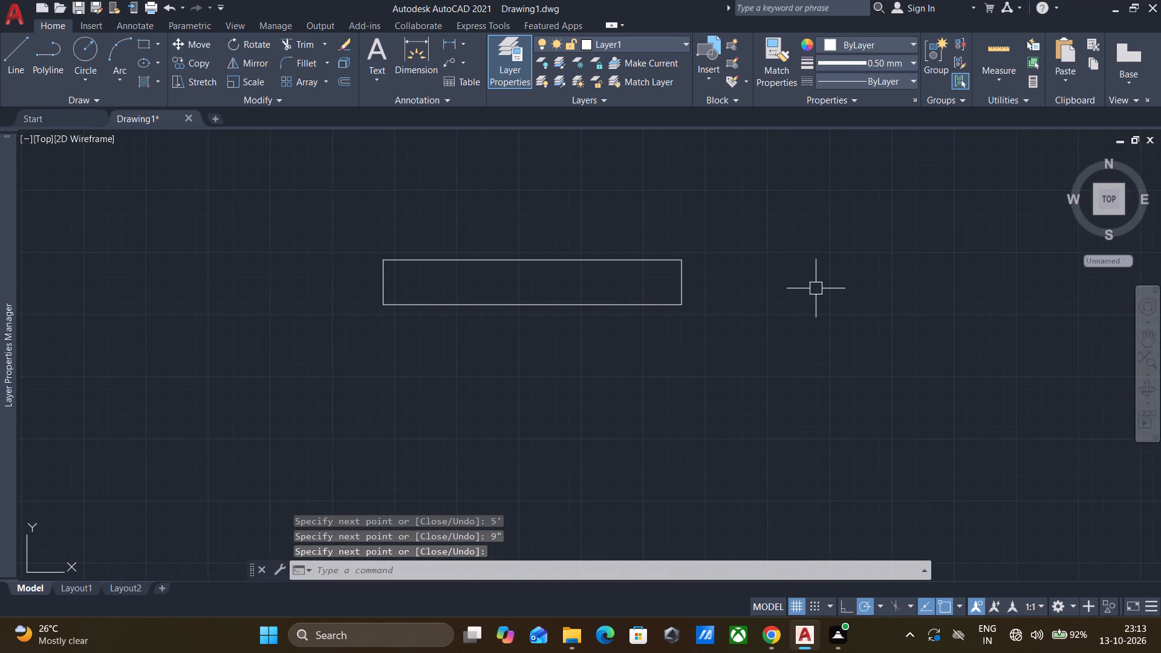
key("l")
key("Return")
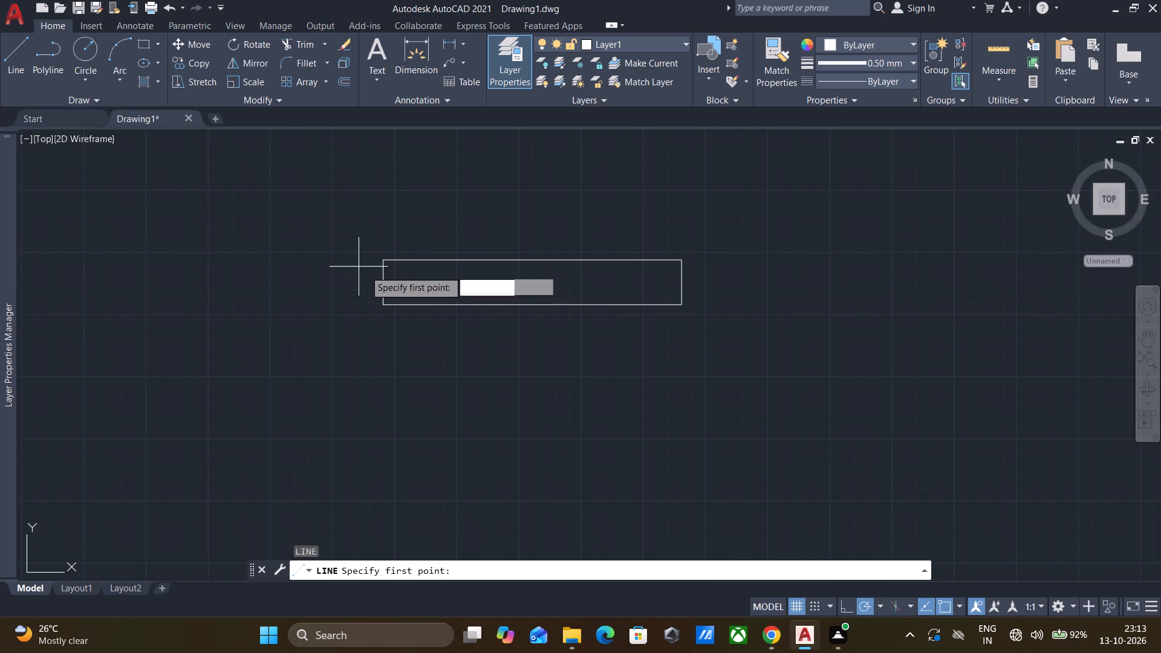
left_click(395, 282)
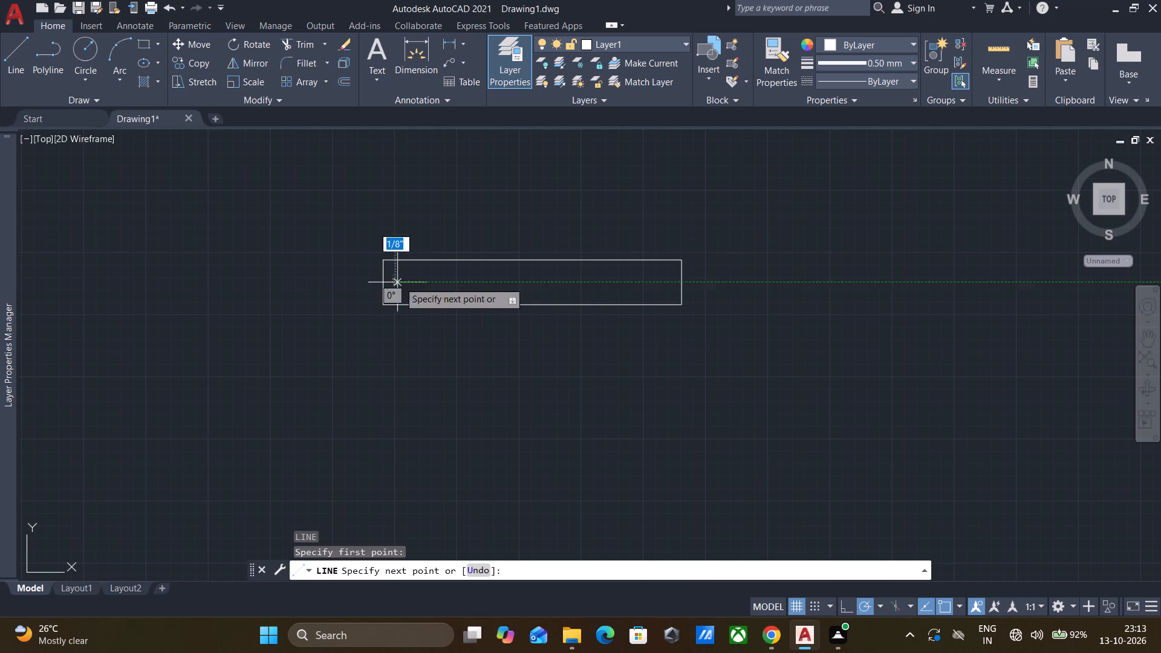
left_click(541, 285)
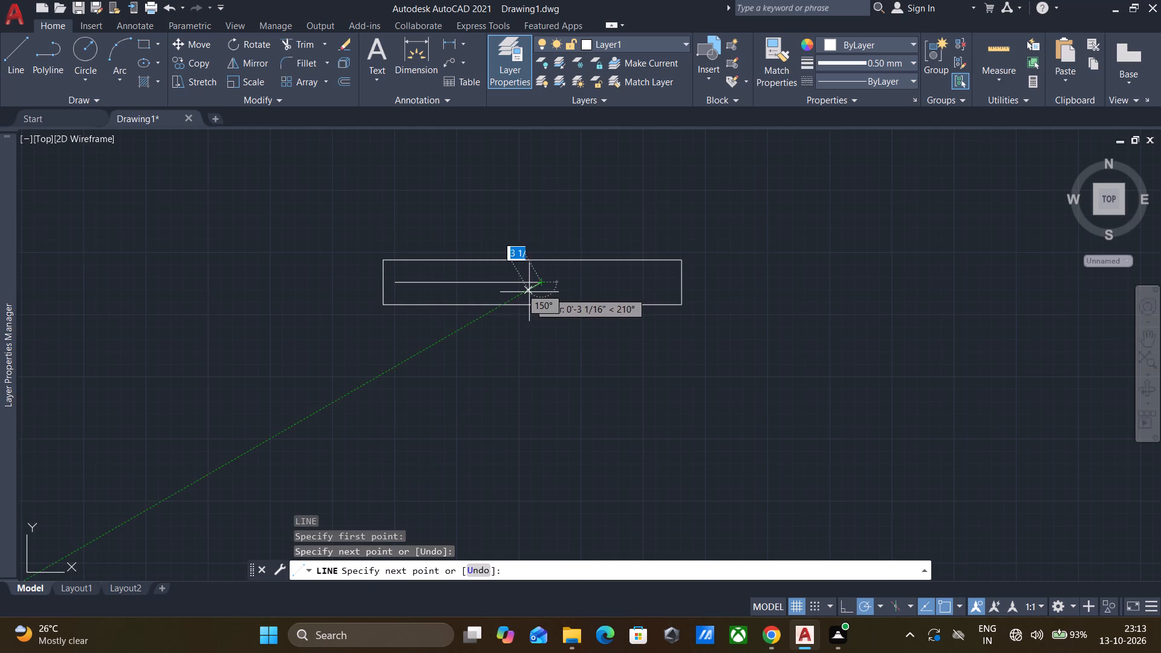
key("space")
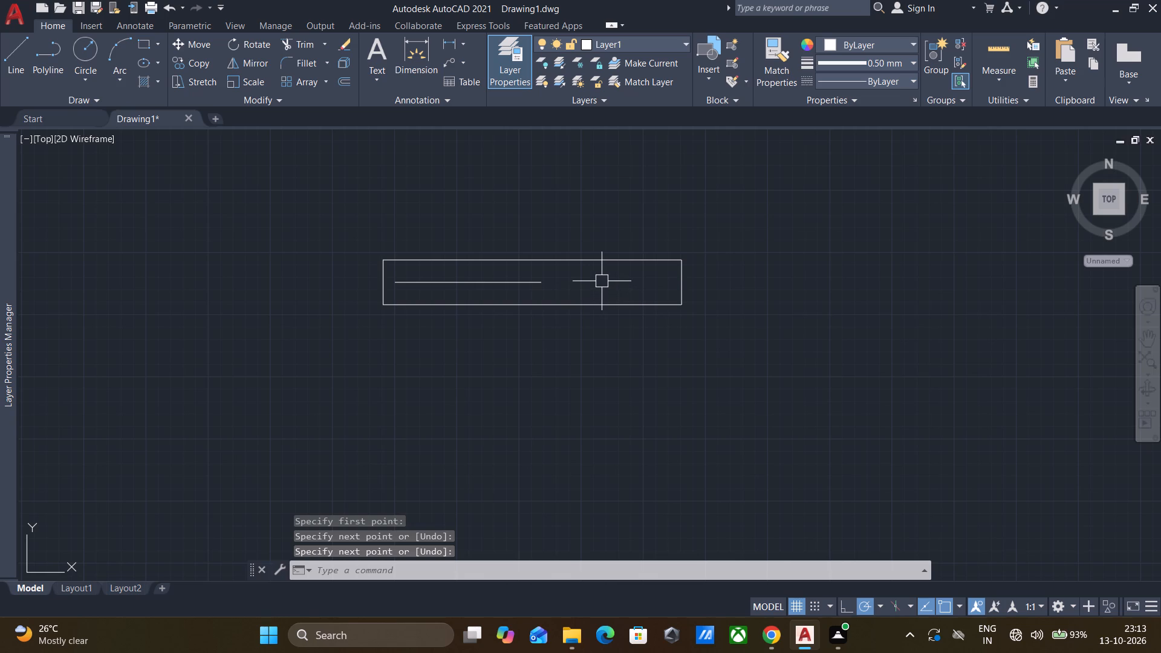
Offset the inner horizontal line of the 5' rectangle by 1" downward.
key("o")
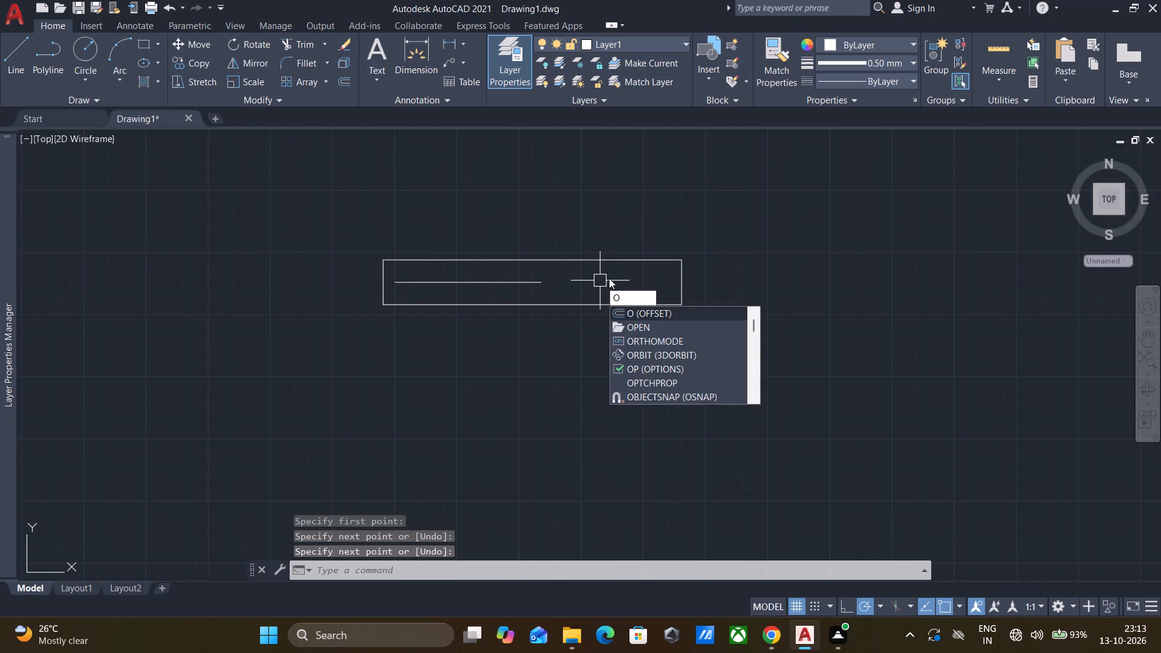
key("Return")
key("space")
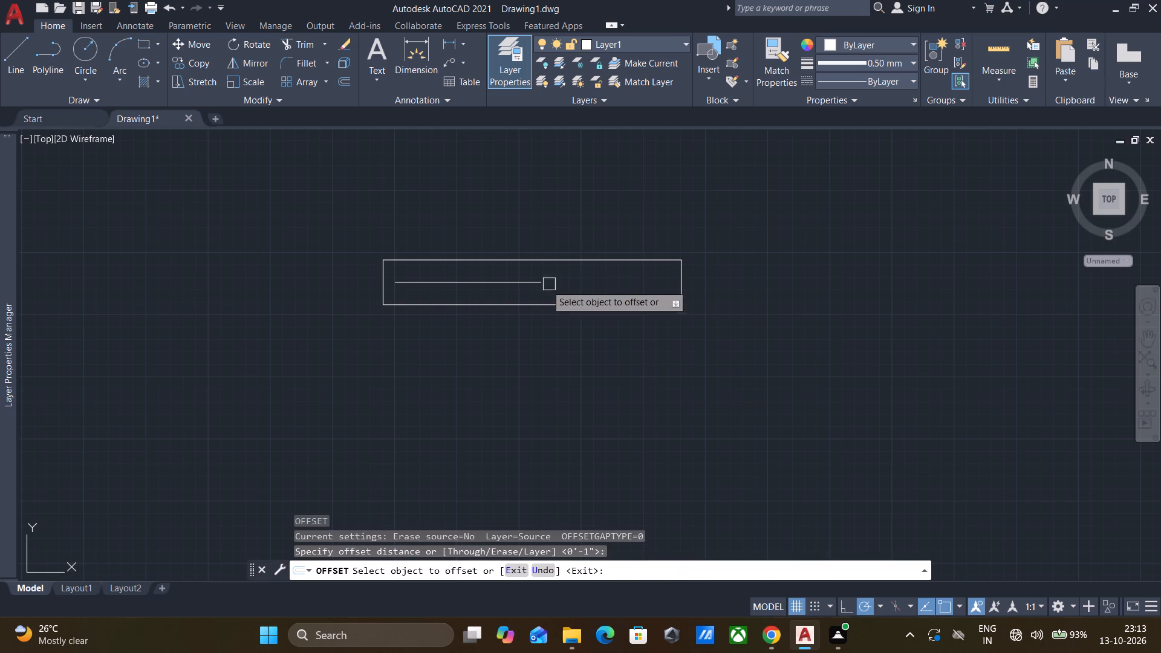
left_click(520, 285)
left_click(517, 293)
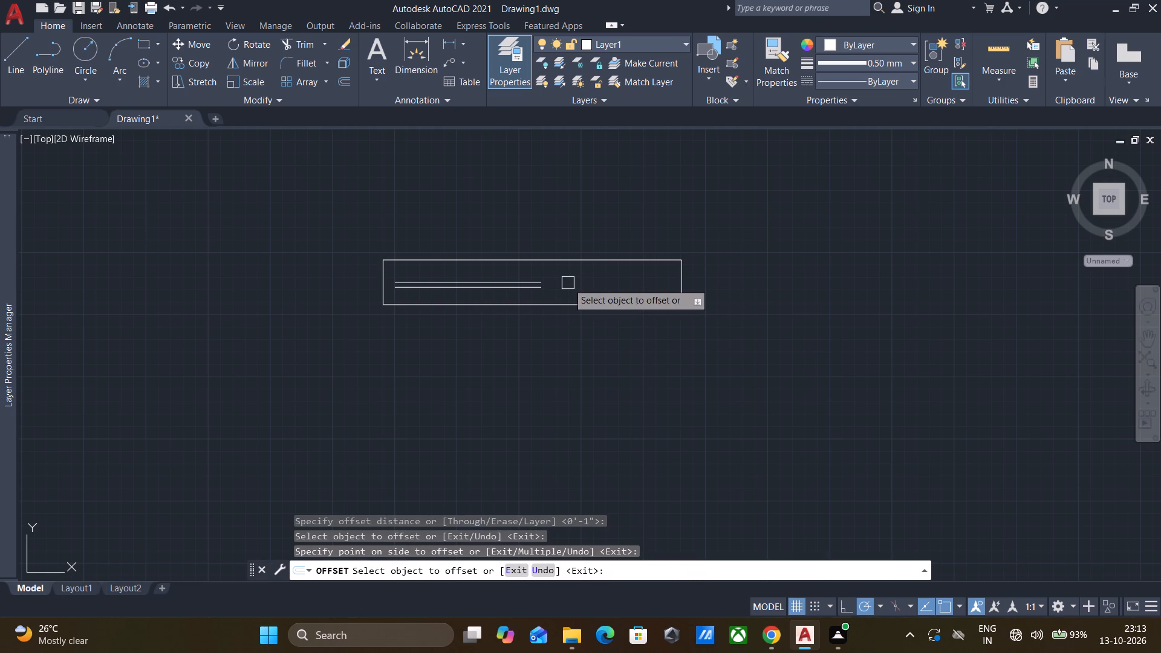
key("Escape")
Draw a second horizontal line inside the 5' rectangle, above the existing pair, from near its centre to just inside its right end.
key("l")
key("Return")
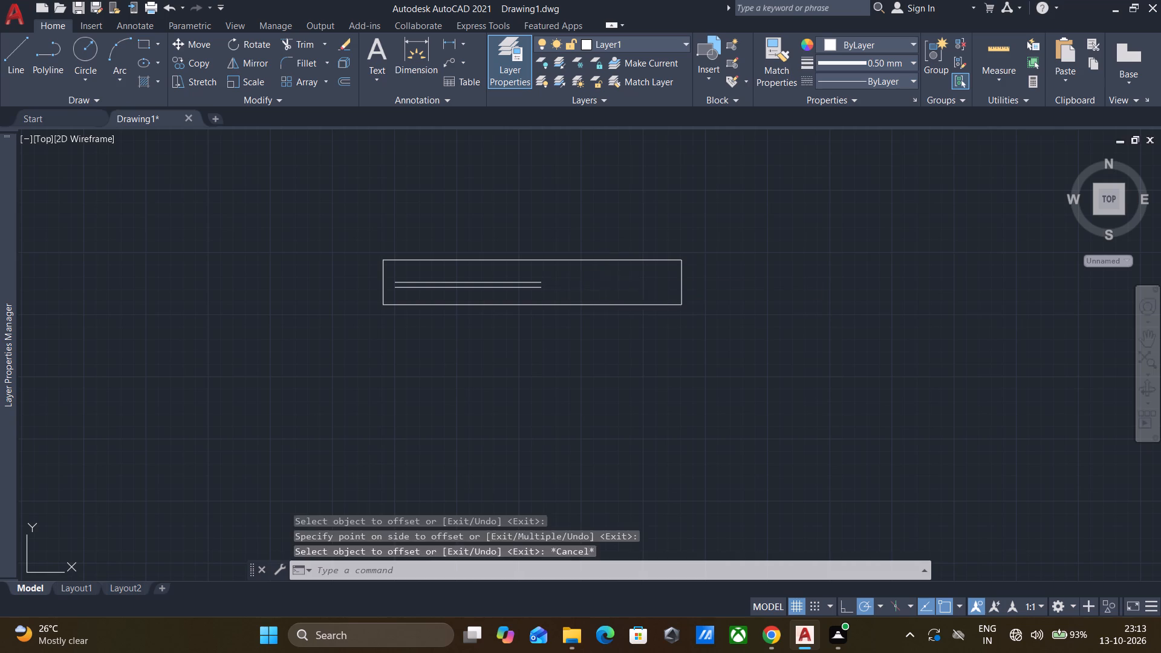
scroll(541, 270, "up", 2)
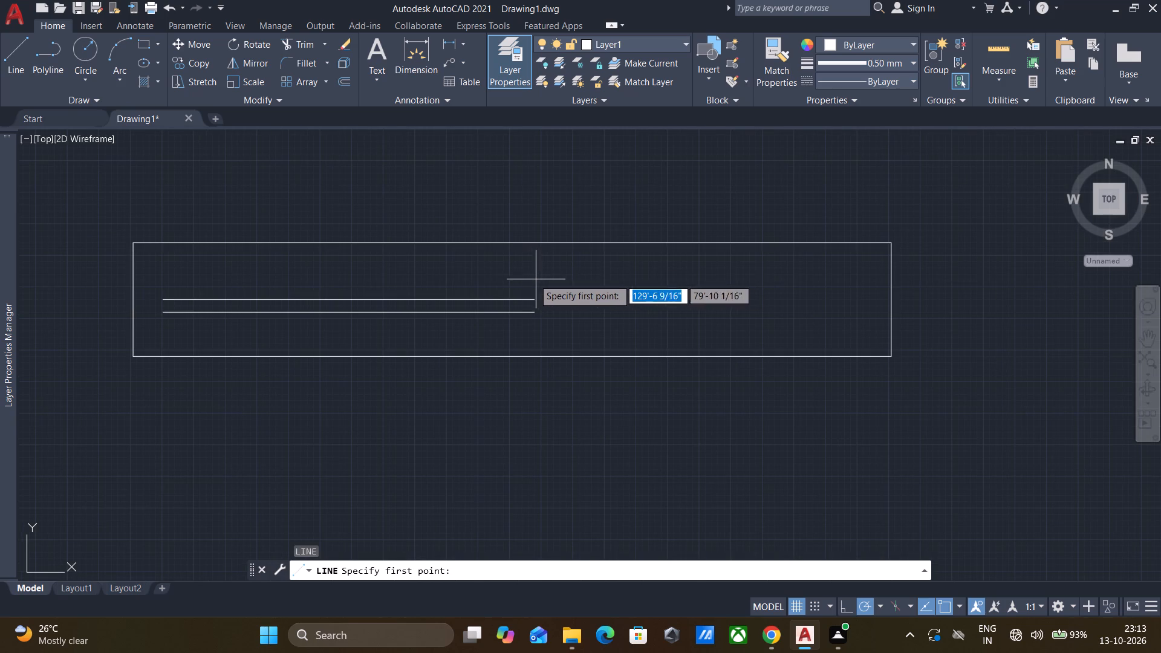
left_click(532, 278)
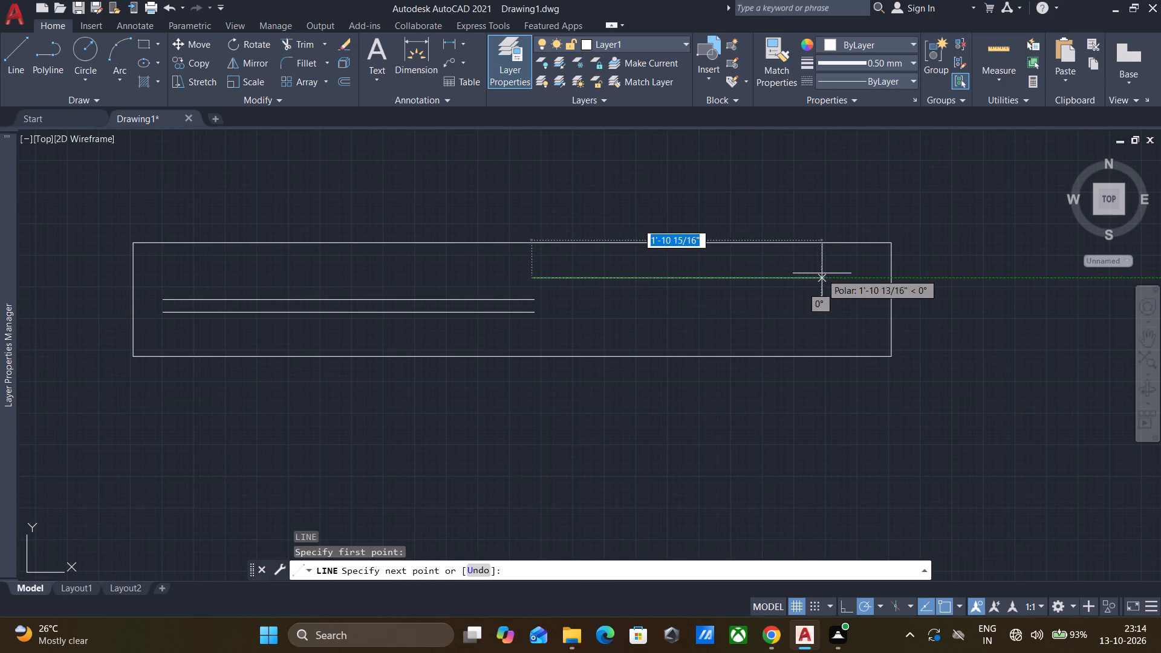
left_click(842, 278)
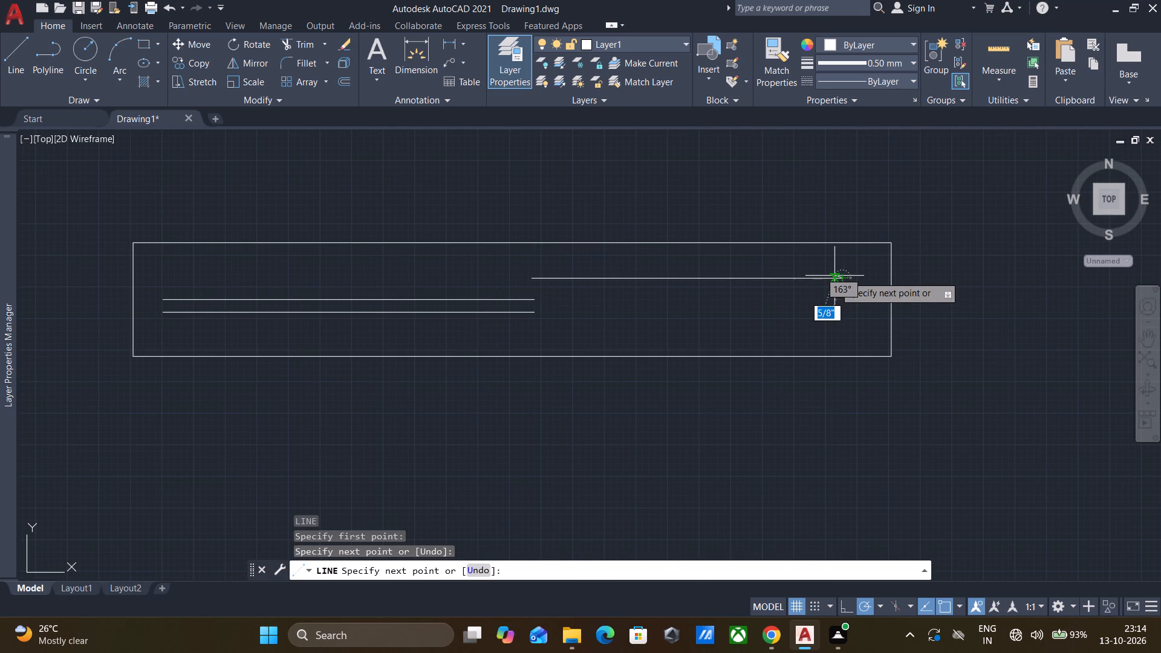
key("Escape")
Offset the new upper inner line of the 5' rectangle by 1" downward.
key("o")
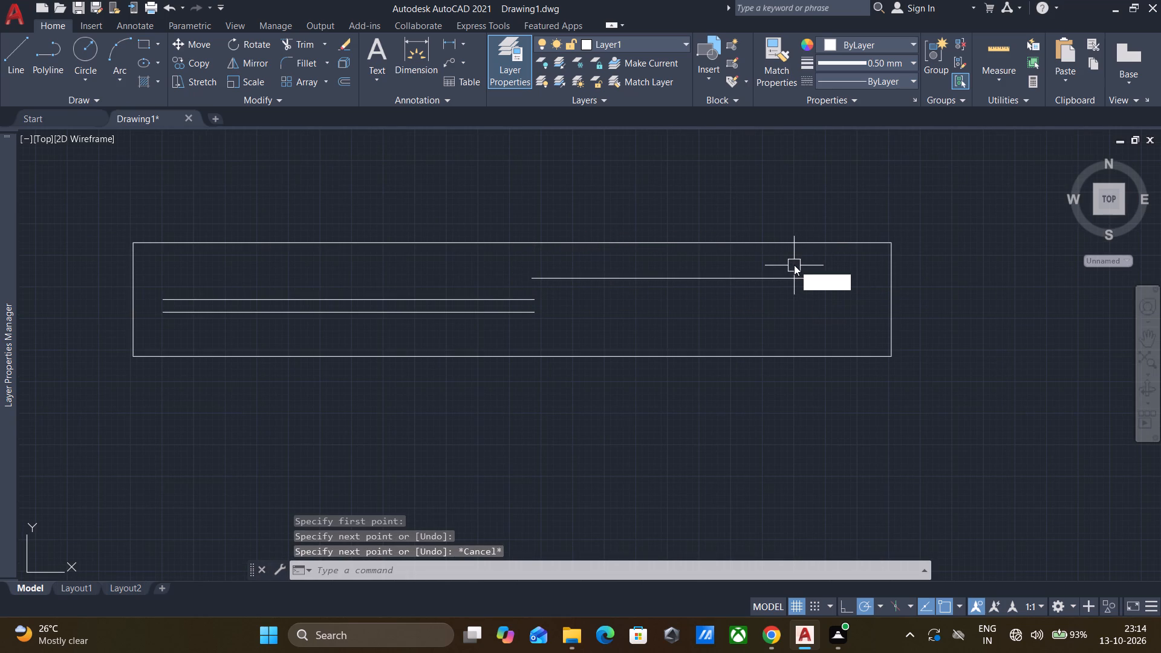
key("Return")
key("Return")
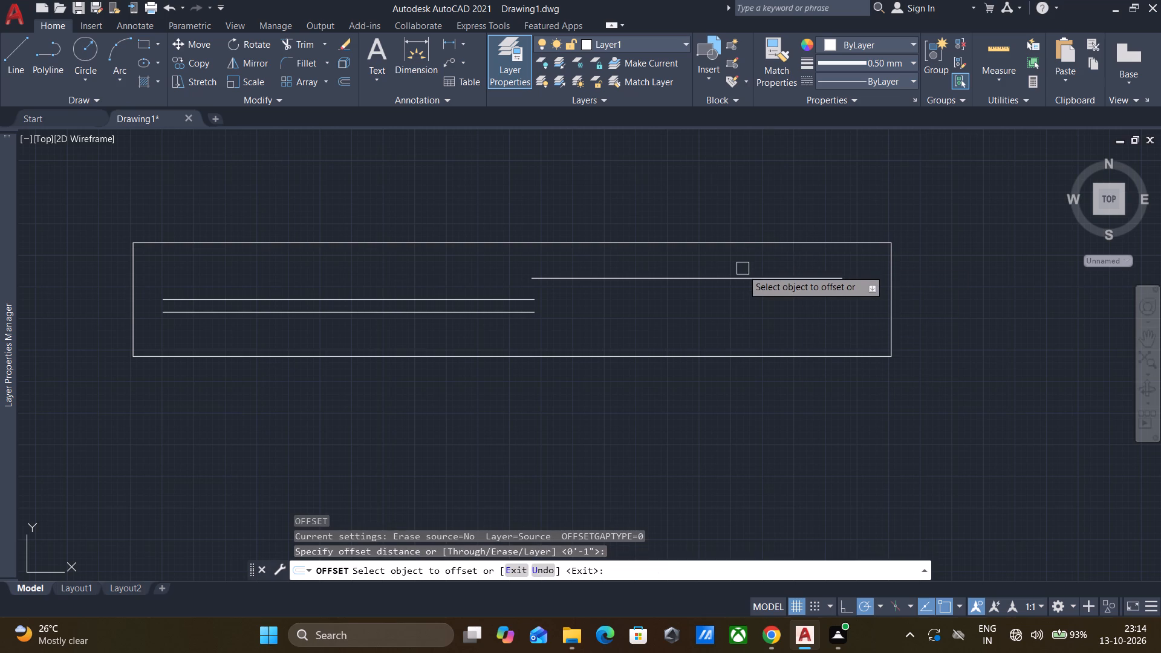
left_click(743, 276)
left_click(743, 296)
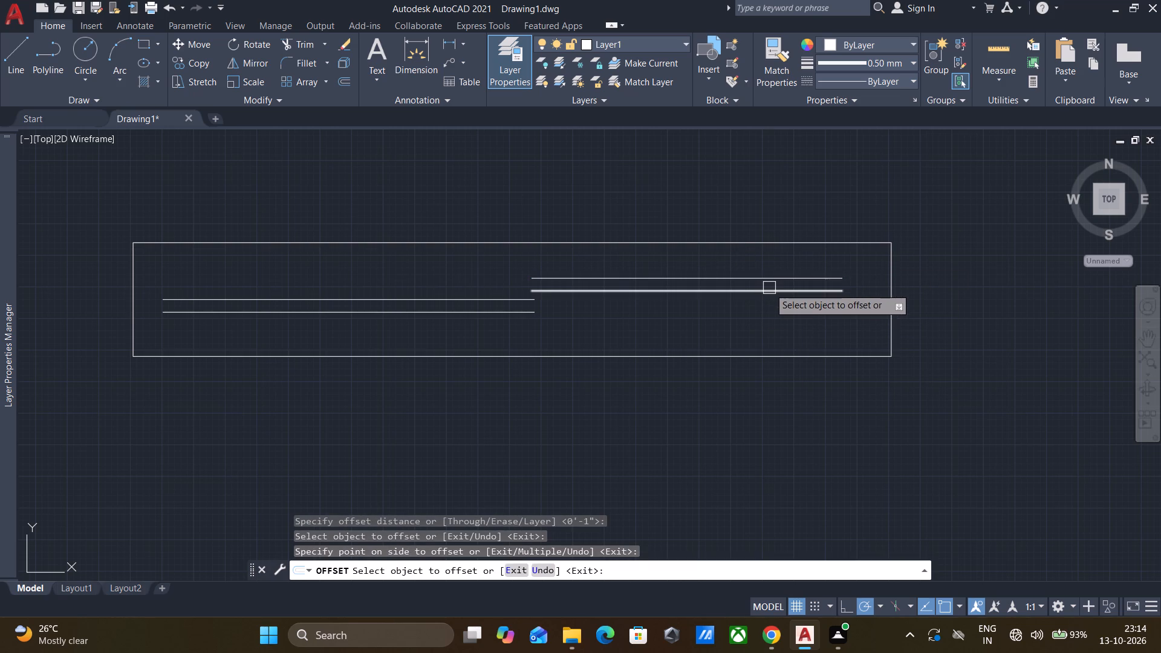
key("Escape")
Copy the whole 5' opening symbol from its lower-left corner onto the inner face of the exterior wall above the dining table.
left_click(969, 416)
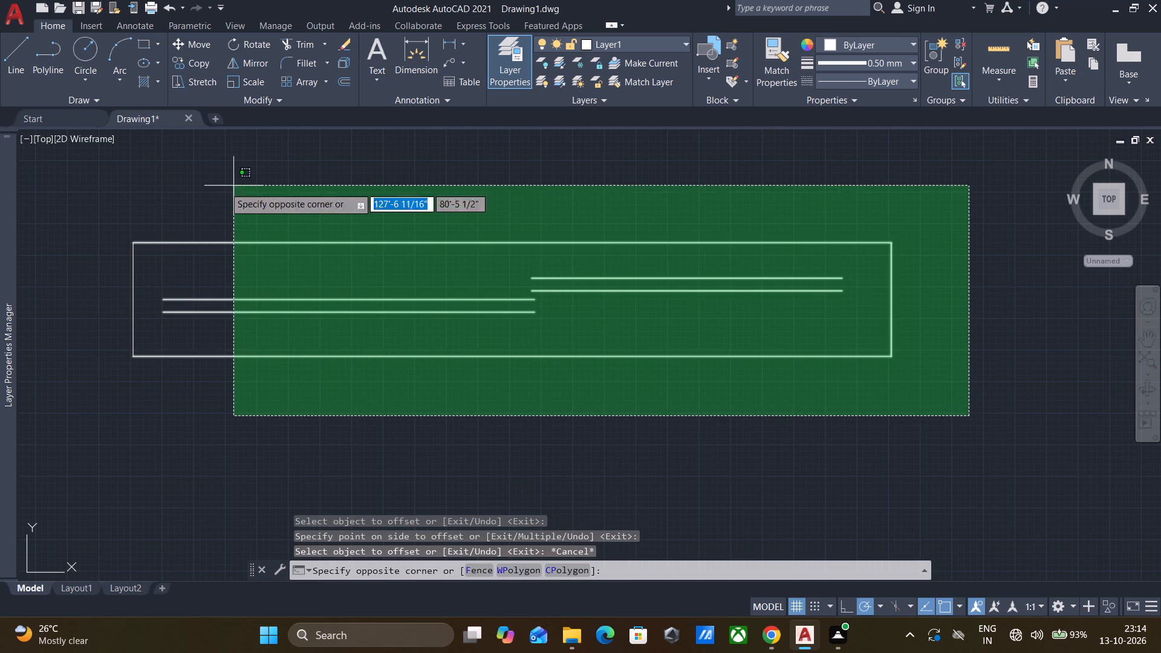
left_click(70, 182)
key("c")
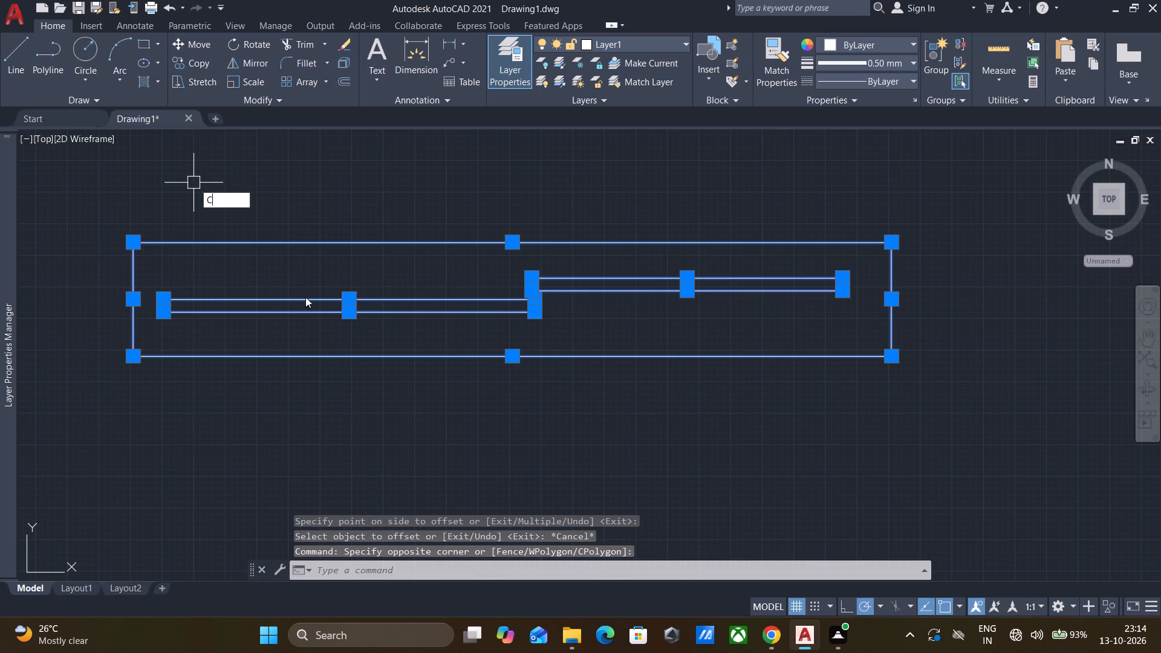
left_click(280, 229)
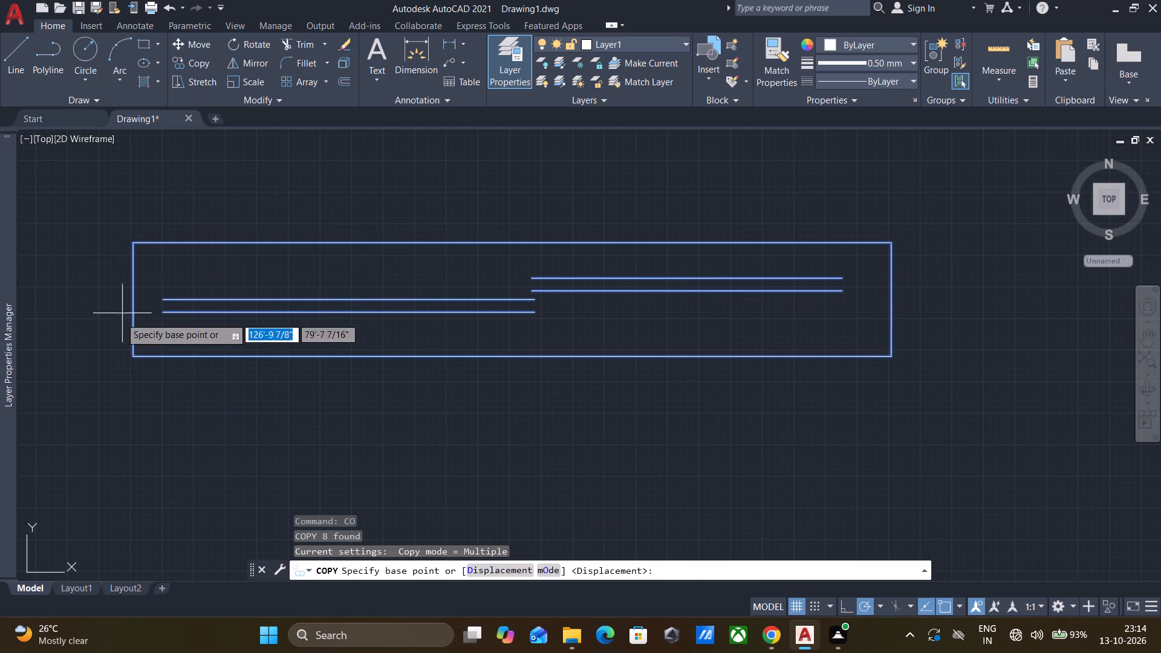
left_click(131, 355)
scroll(132, 355, "down", 2)
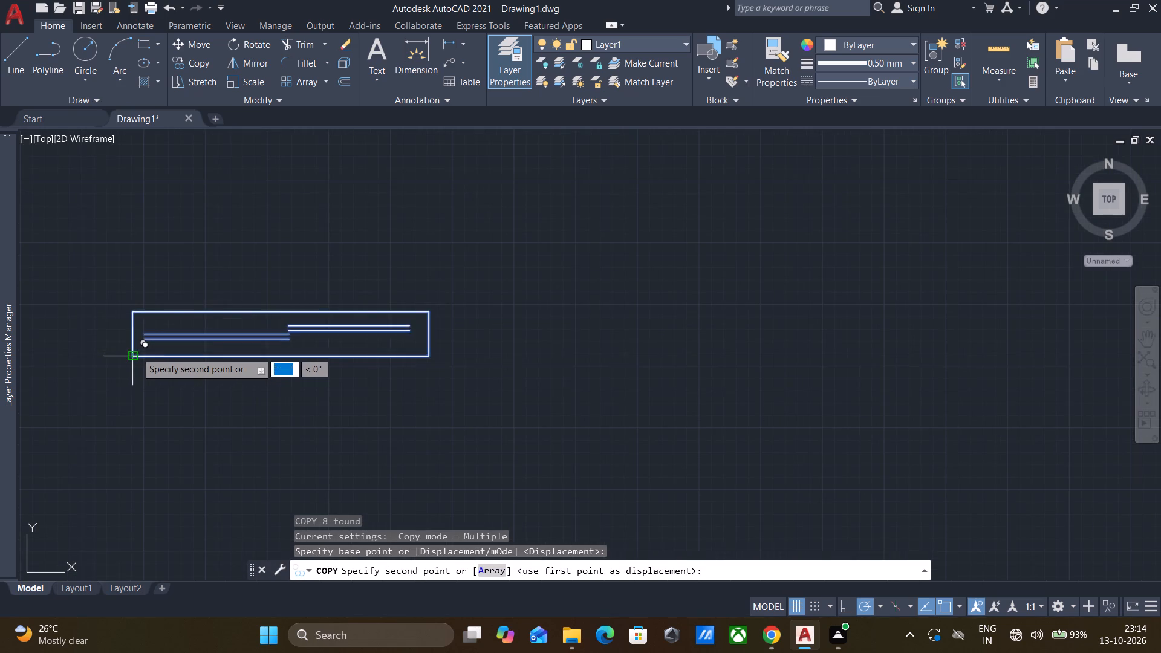
scroll(136, 352, "down", 2)
middle_click_drag(140, 274, 631, 299)
scroll(619, 295, "down", 2)
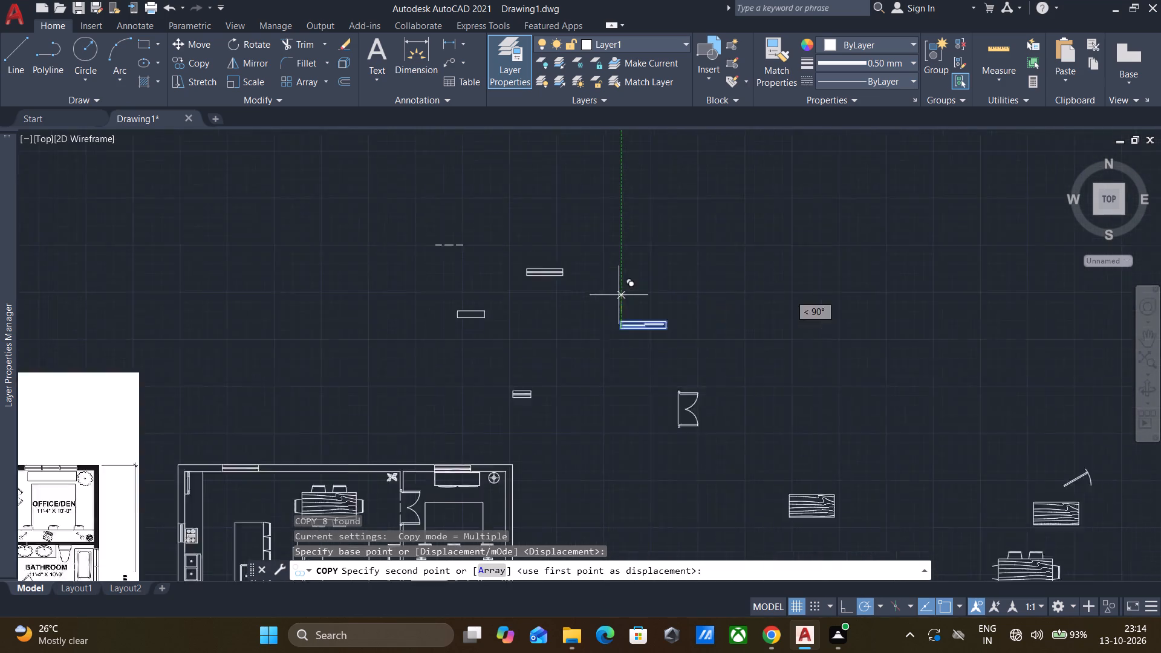
scroll(619, 294, "down", 1)
scroll(431, 398, "up", 3)
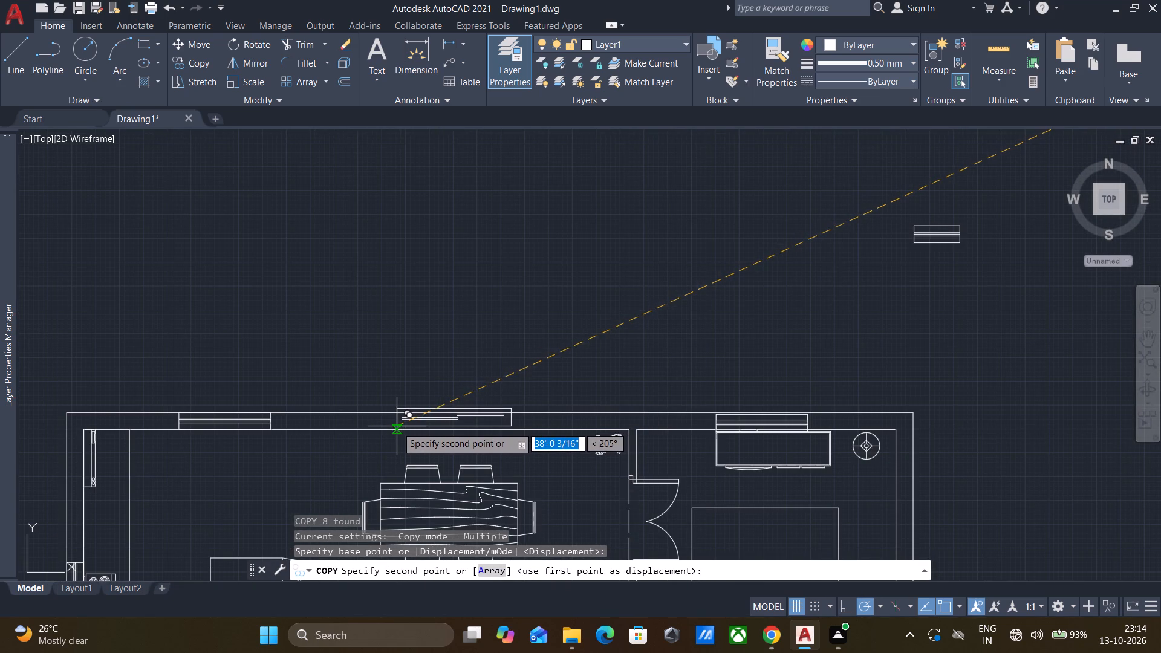
left_click(397, 429)
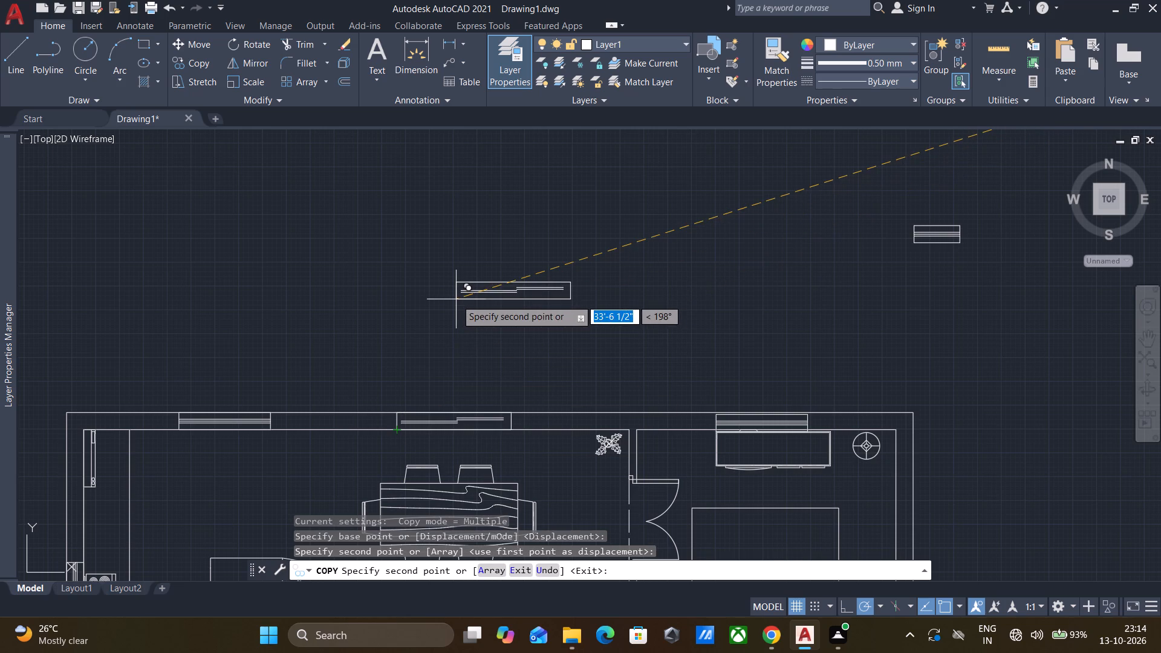
key("Escape")
Draw a vertical patio line about 13'-6" upward from the outer face of the top exterior wall, just left of the 5' opening.
scroll(463, 286, "down", 2)
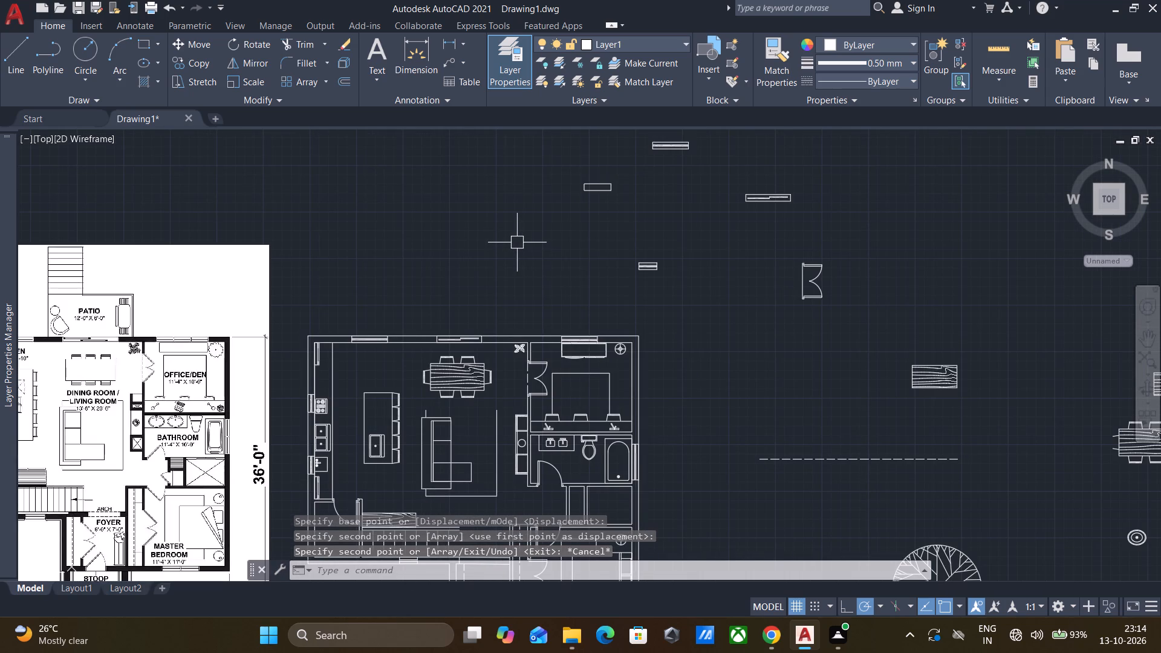
middle_click_drag(512, 241, 521, 241)
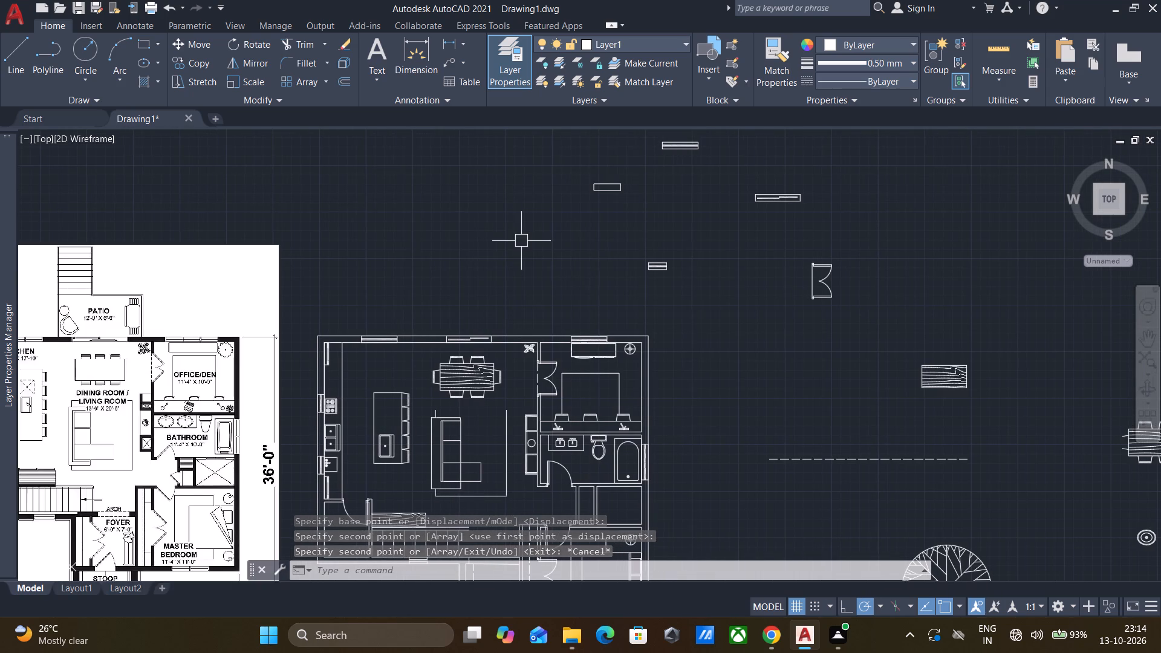
key("l")
key("Return")
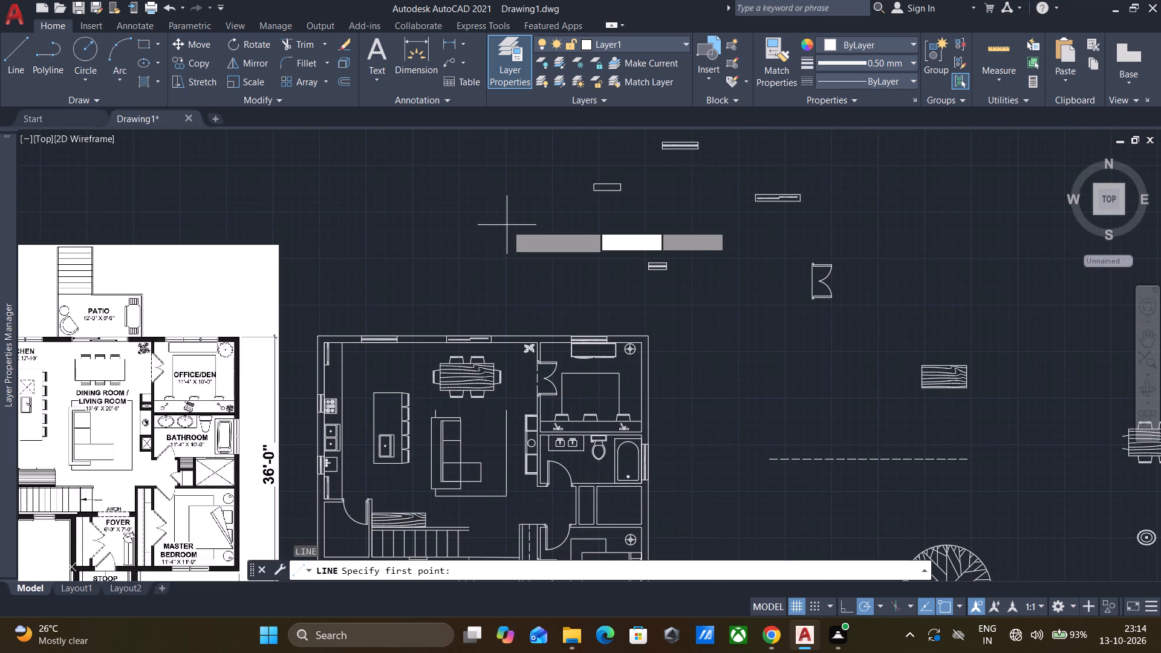
scroll(435, 296, "up", 1)
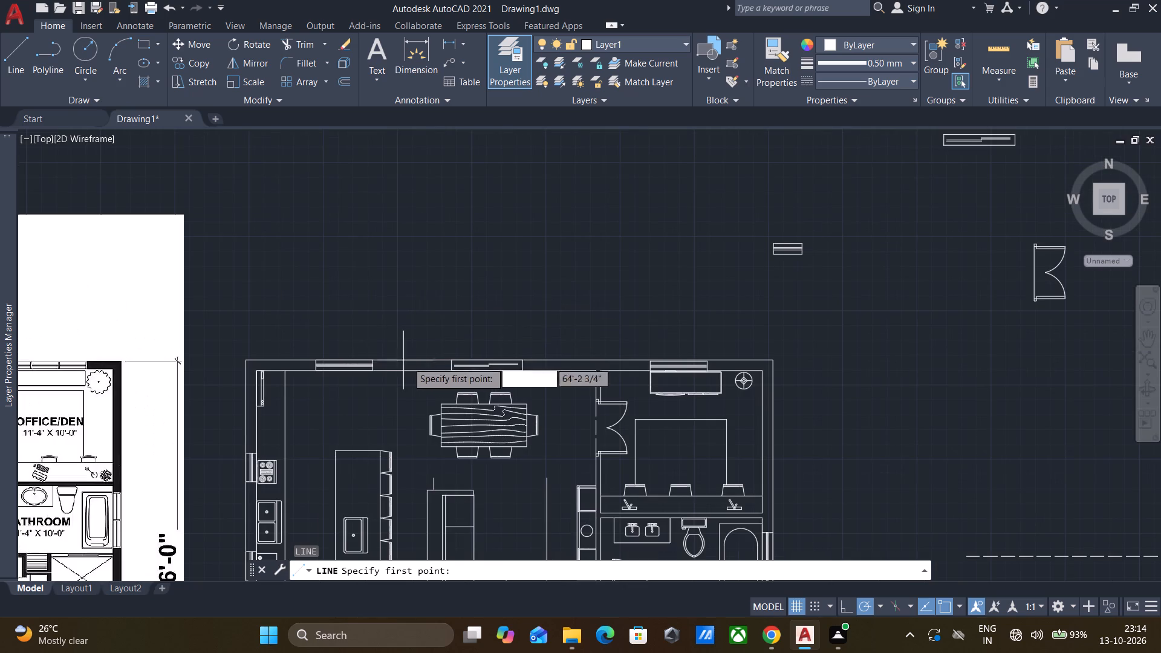
left_click(419, 357)
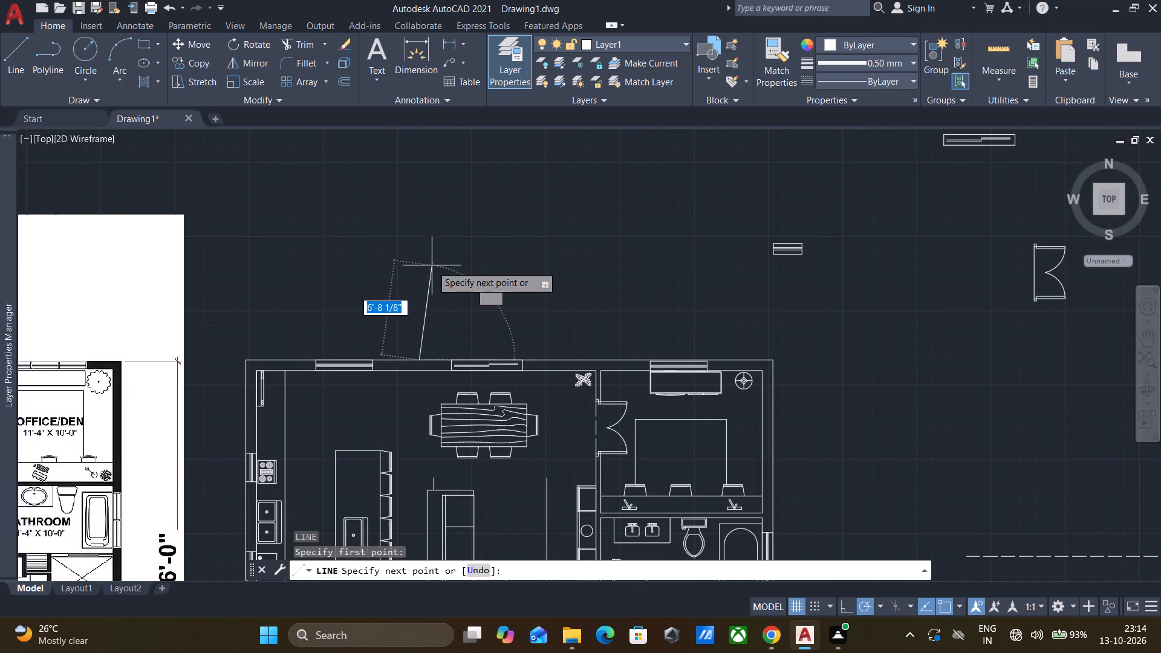
scroll(418, 212, "down", 1)
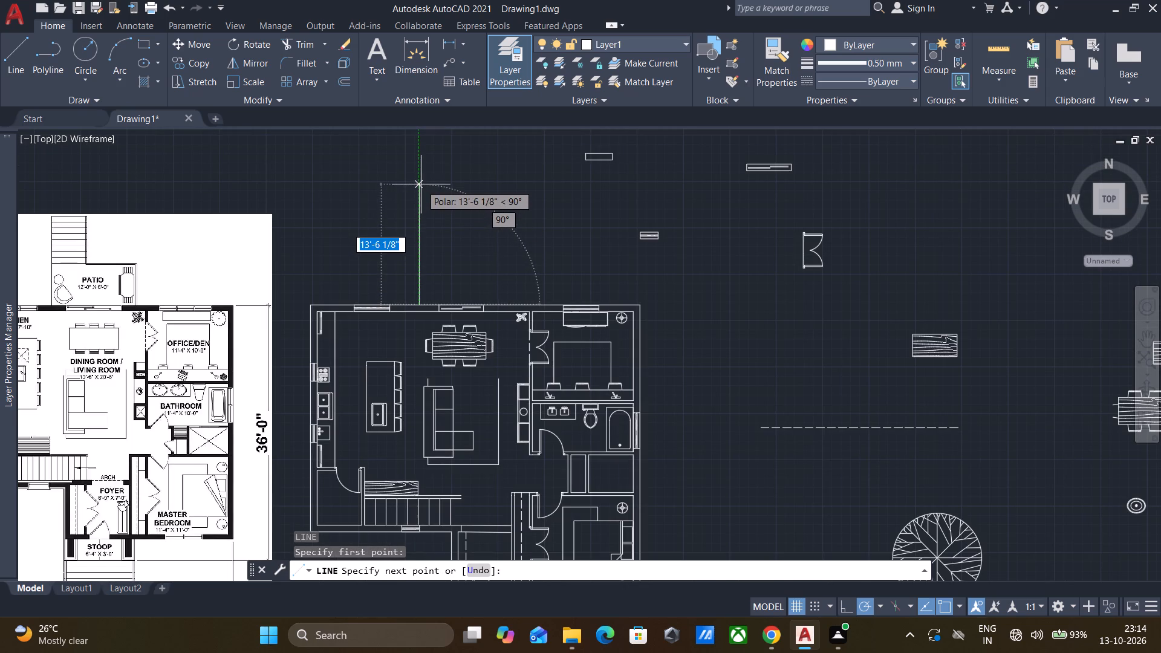
left_click(421, 184)
key("space")
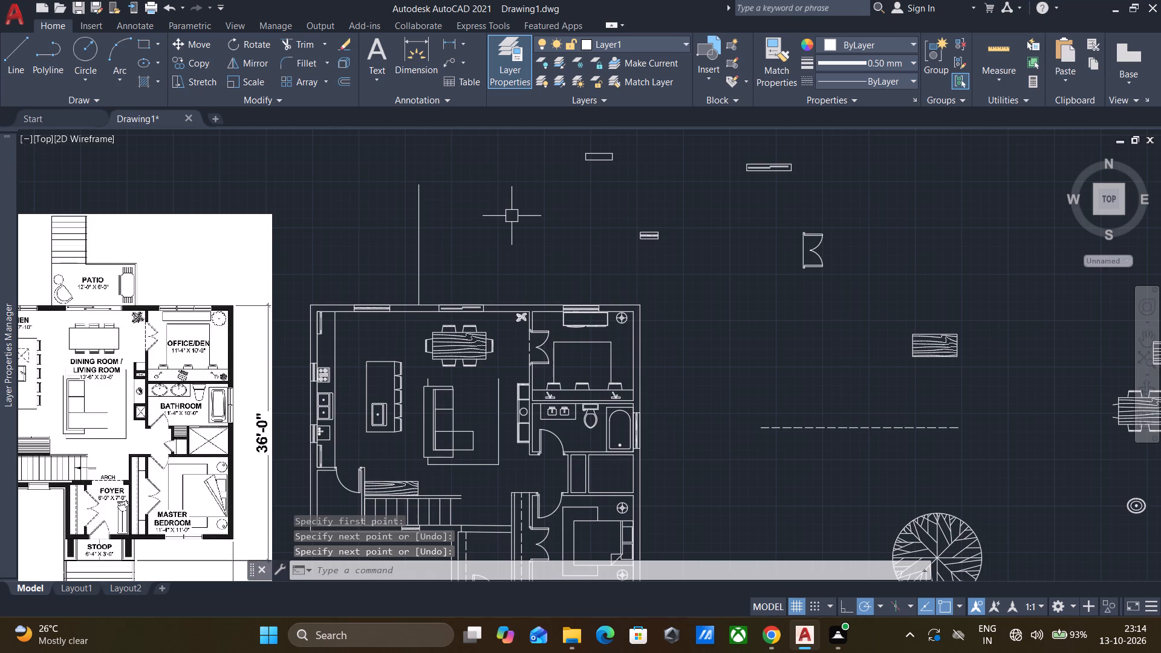
Draw the stepped patio outline right of the 5' opening: about 5'-11" up from the wall, 6' left, and 7' up.
key("l")
key("Return")
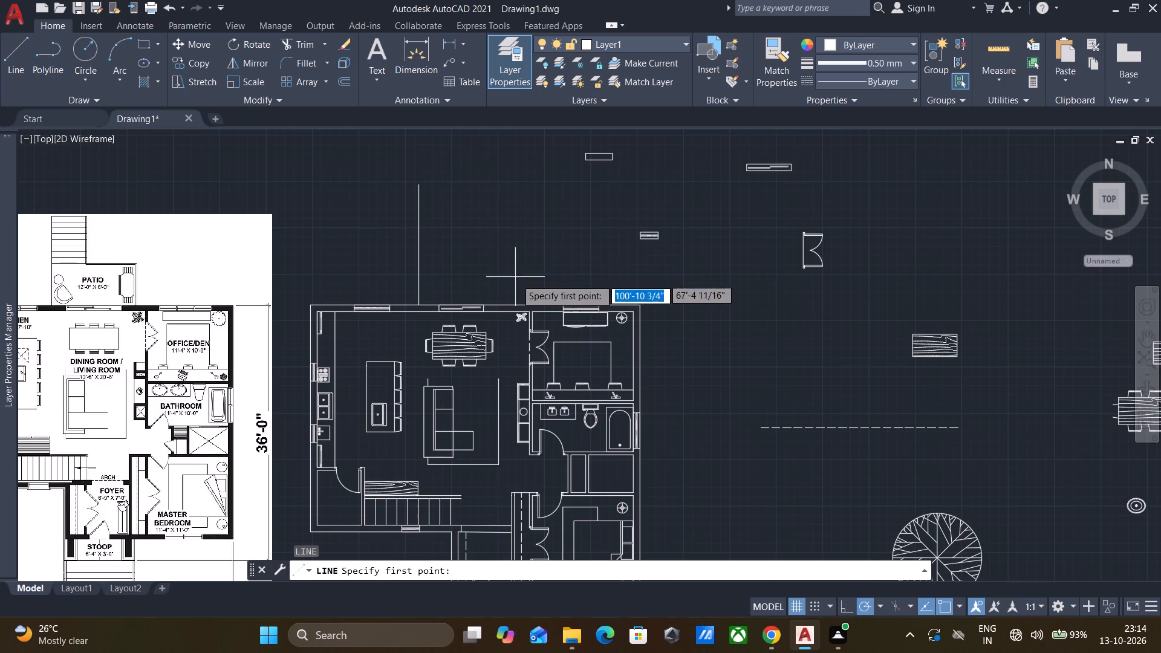
left_click(510, 305)
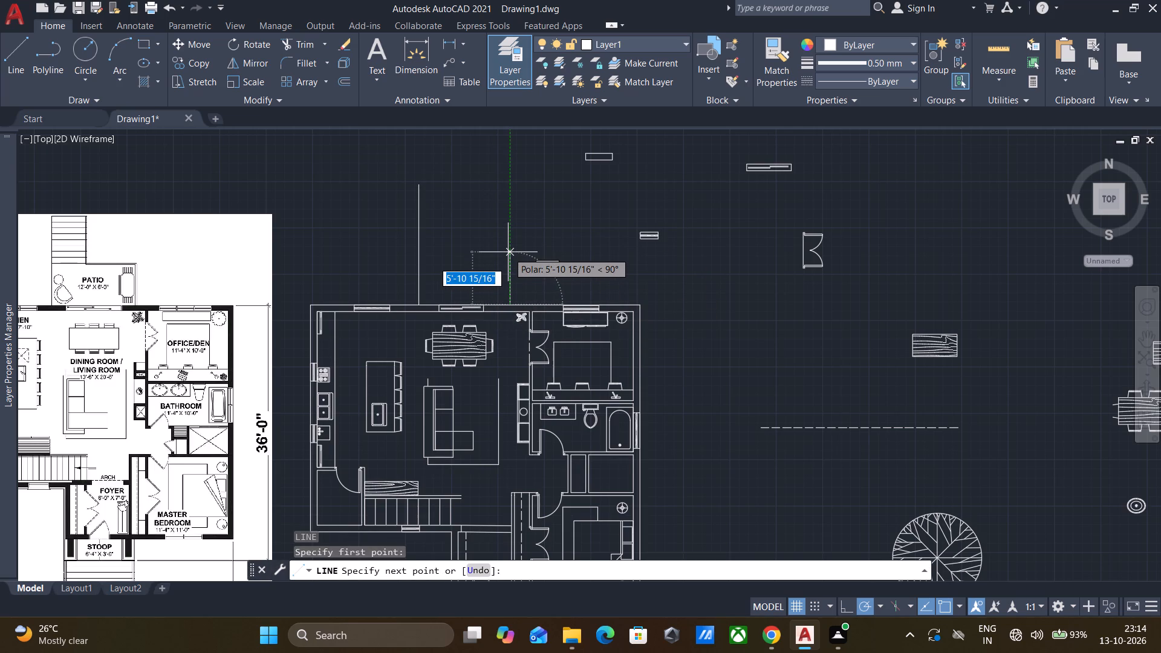
left_click(508, 252)
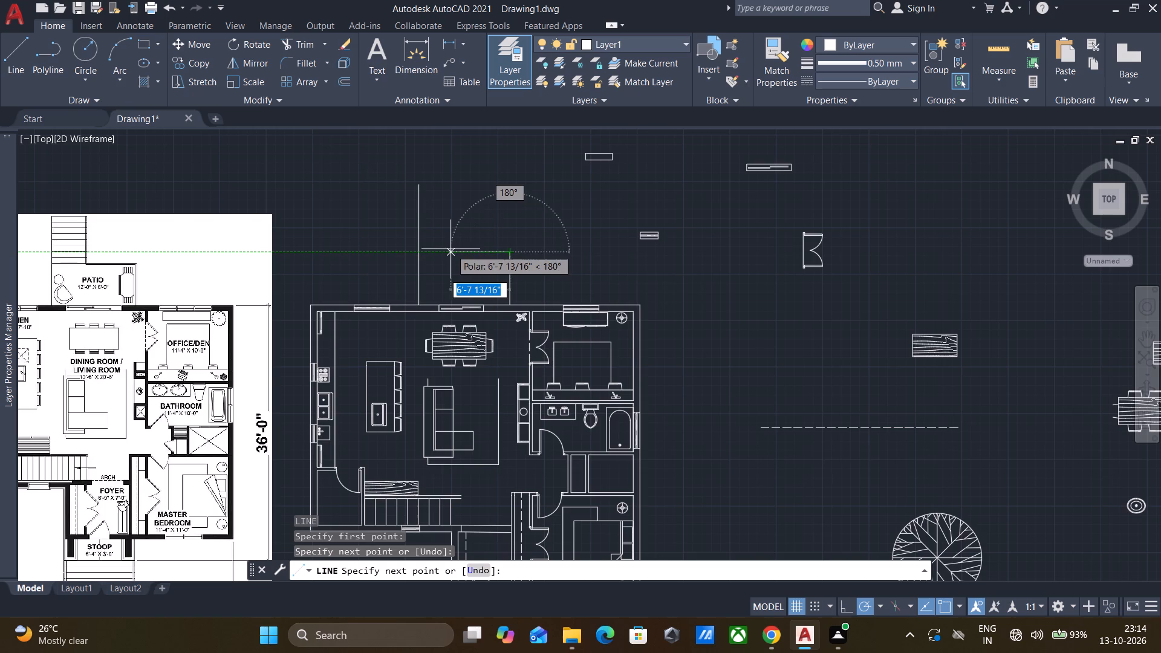
left_click(455, 248)
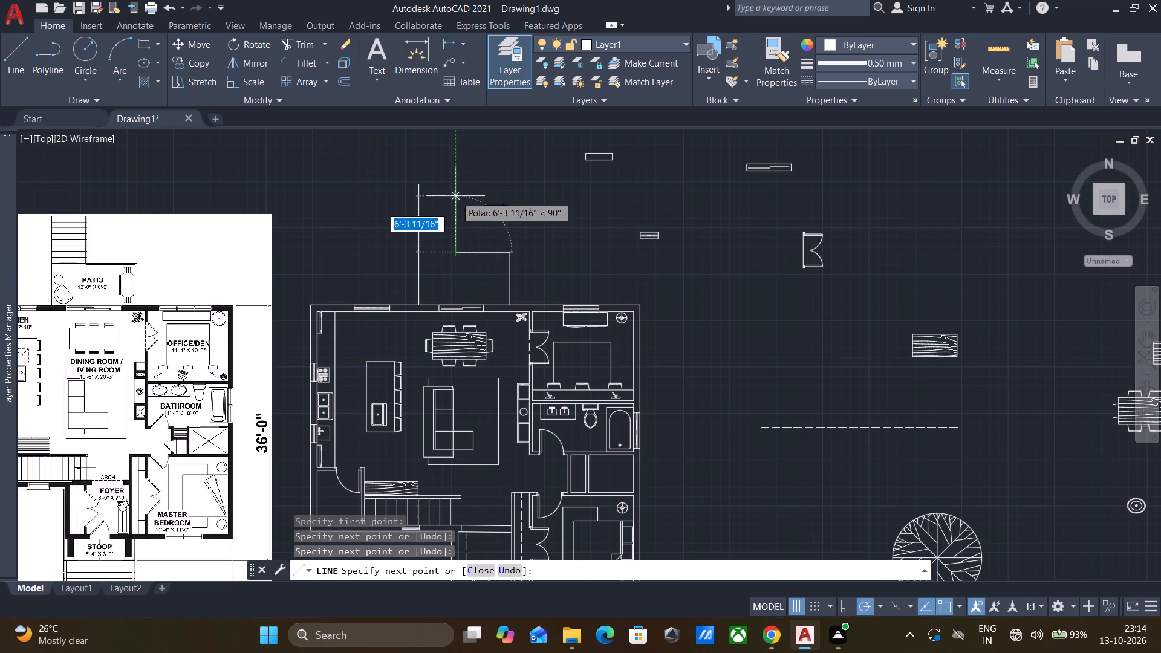
left_click(455, 189)
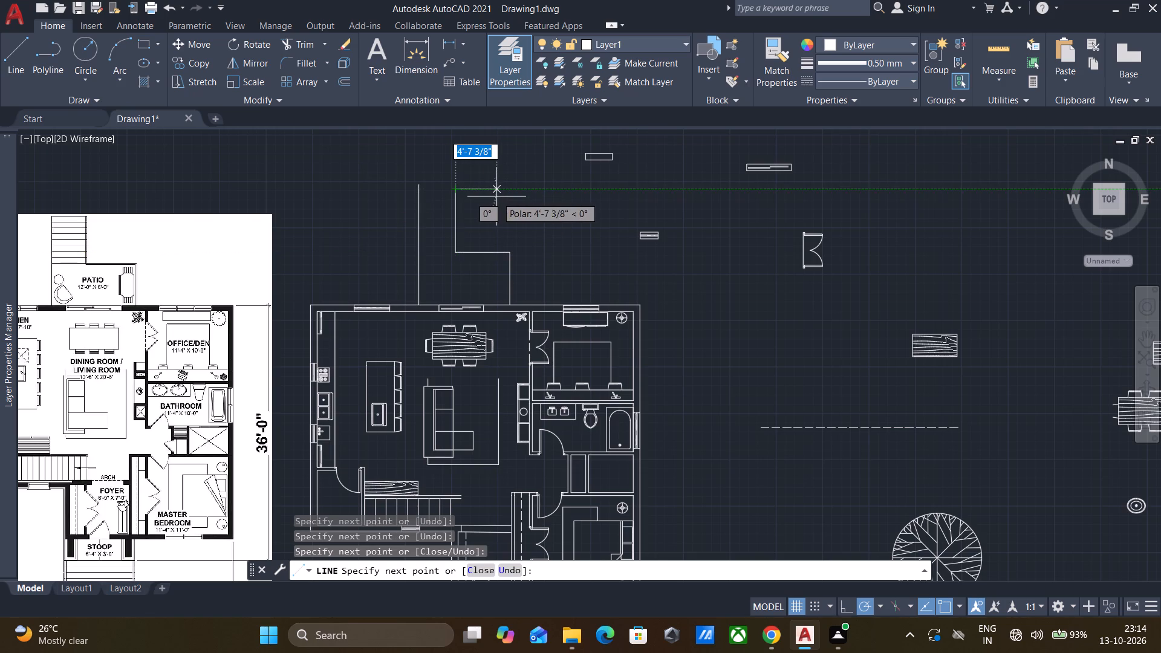
key("Escape")
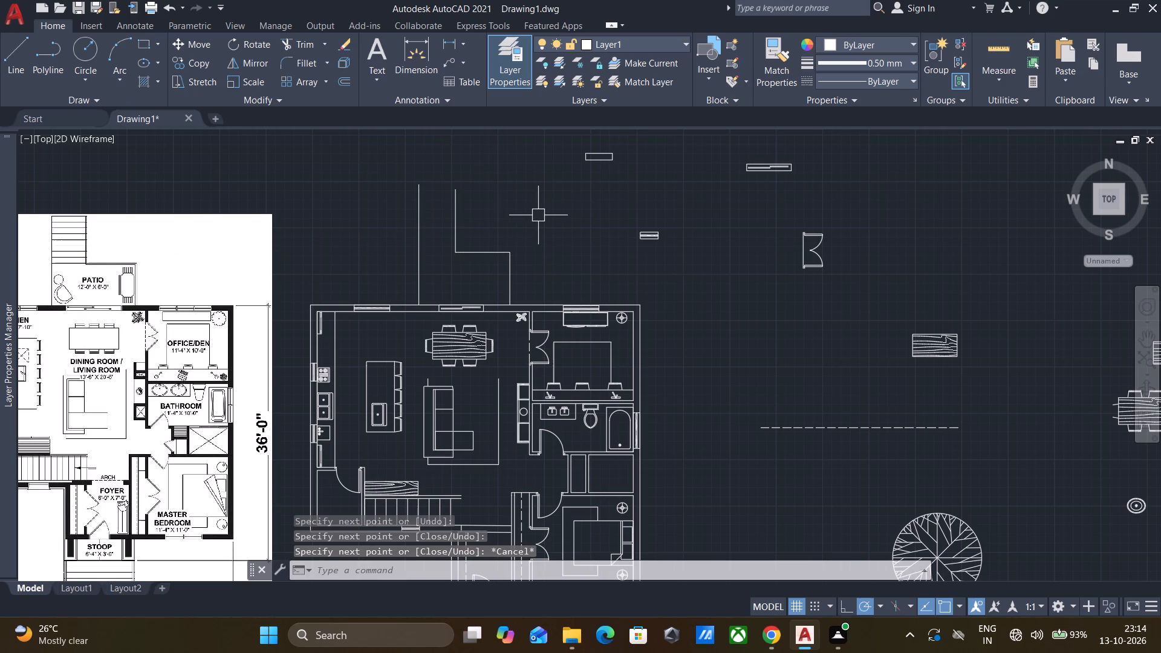
Draw a horizontal line joining the lower ends of the two short stoop walls below the foyer's entrance door.
middle_click_drag(579, 238, 579, 206)
scroll(578, 206, "down", 1)
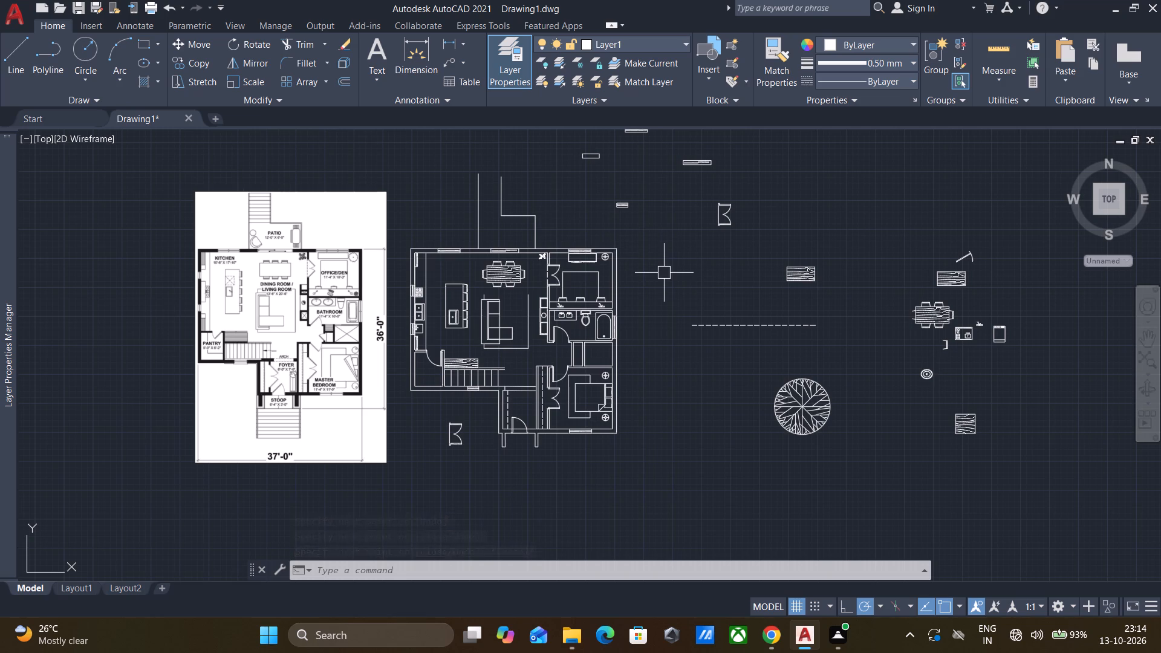
scroll(664, 272, "up", 1)
middle_click_drag(664, 272, 759, 290)
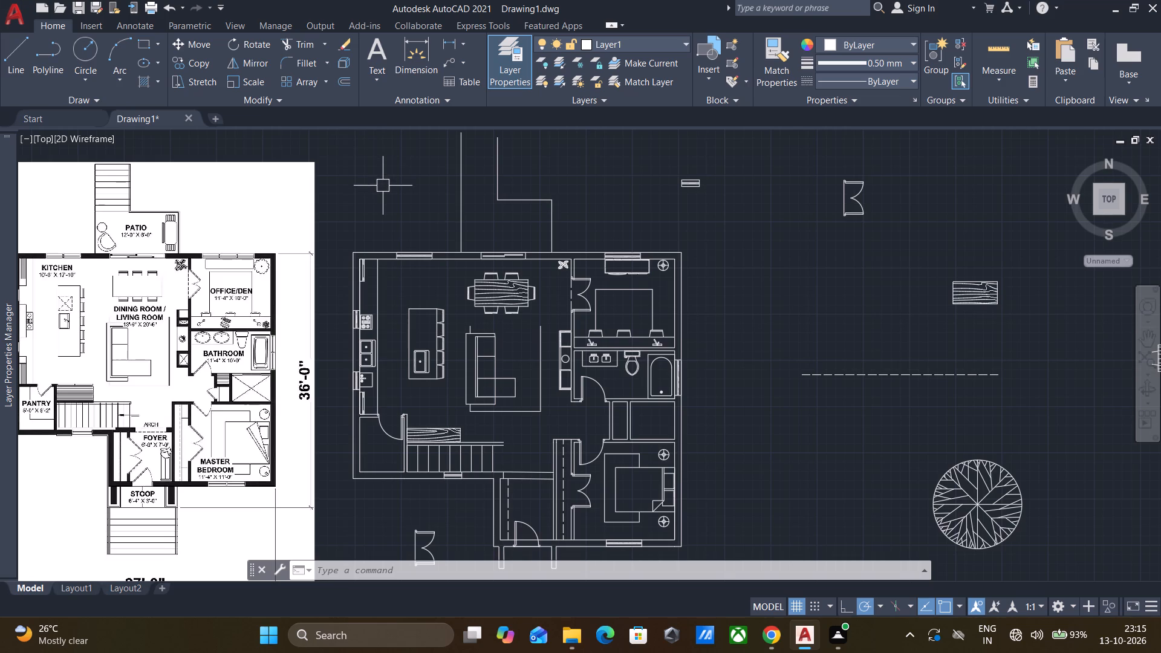
middle_click_drag(390, 193, 387, 155)
scroll(387, 155, "down", 1)
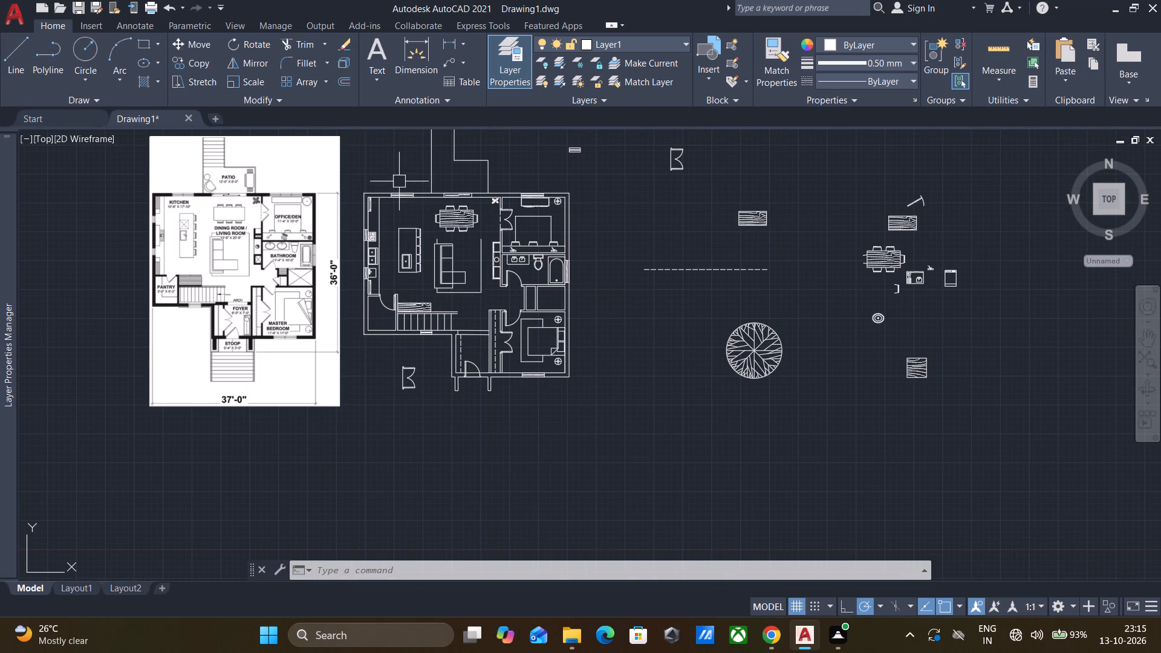
middle_click_drag(398, 179, 397, 163)
scroll(397, 163, "up", 1)
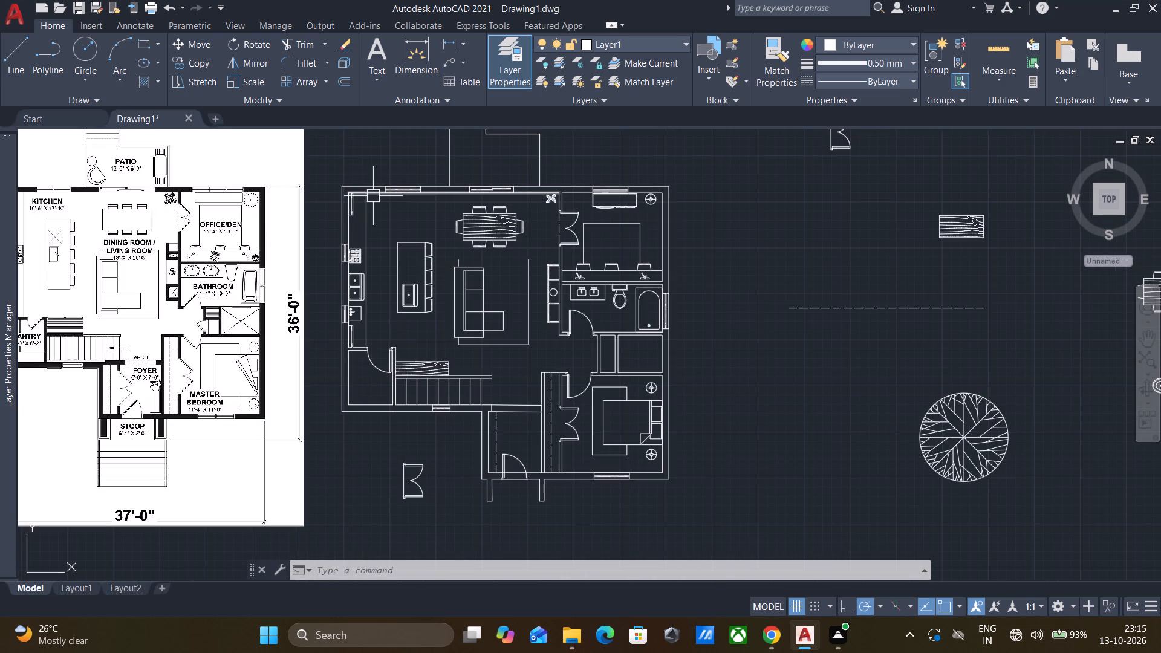
middle_click_drag(373, 196, 373, 186)
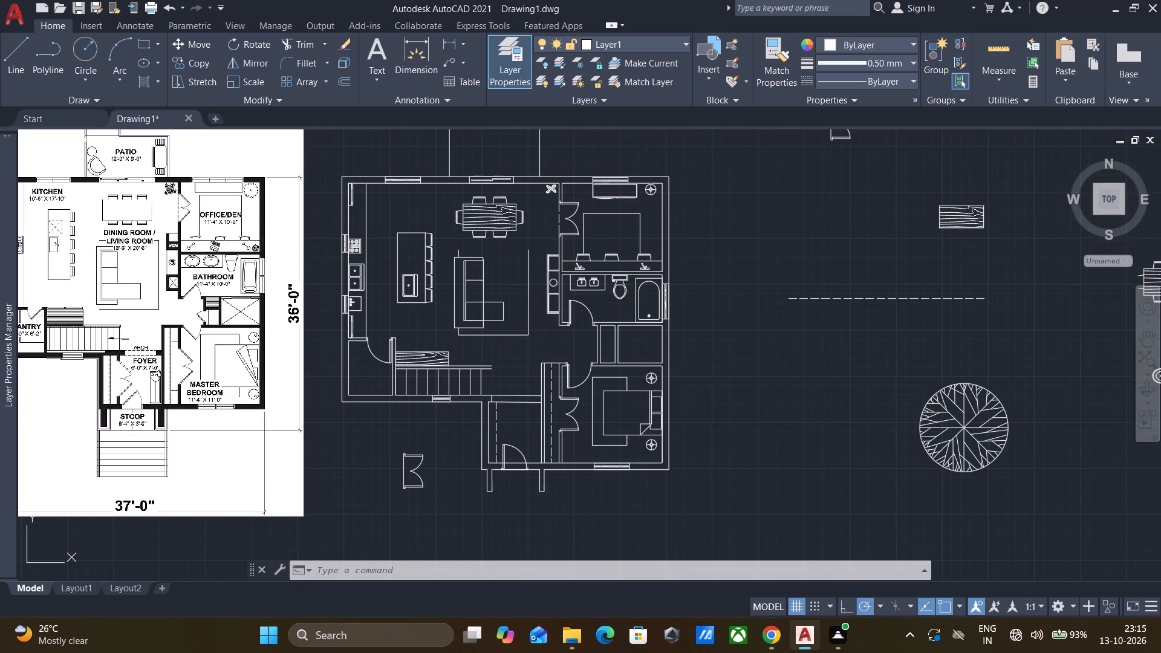
key("l")
key("Return")
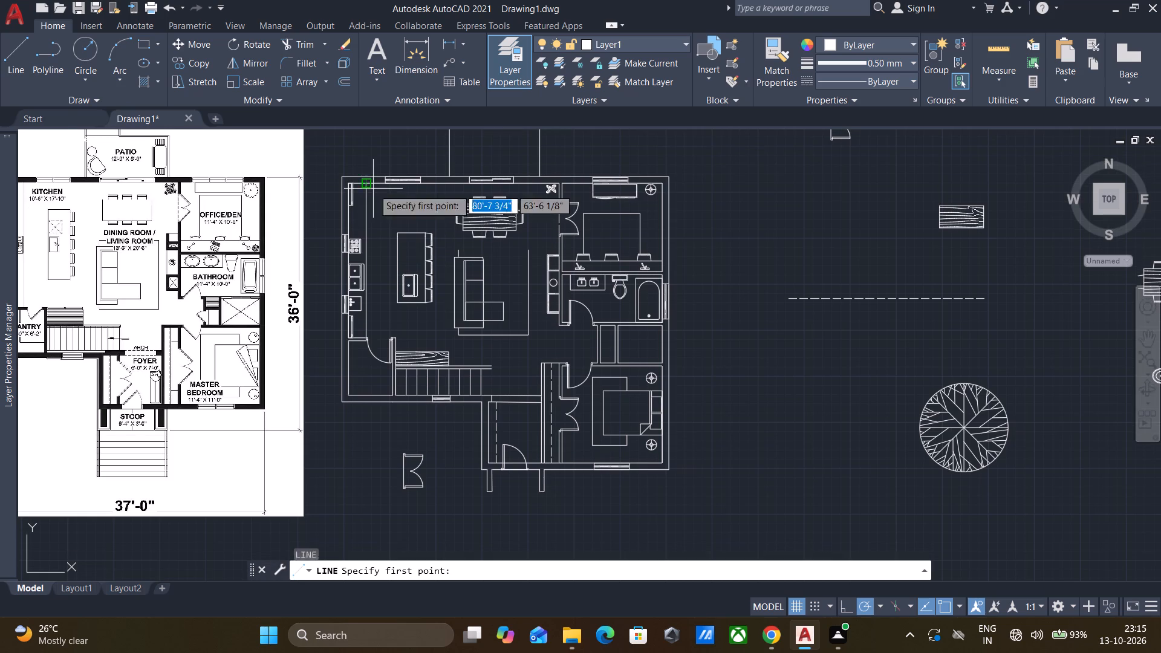
scroll(455, 502, "up", 1)
left_click(506, 485)
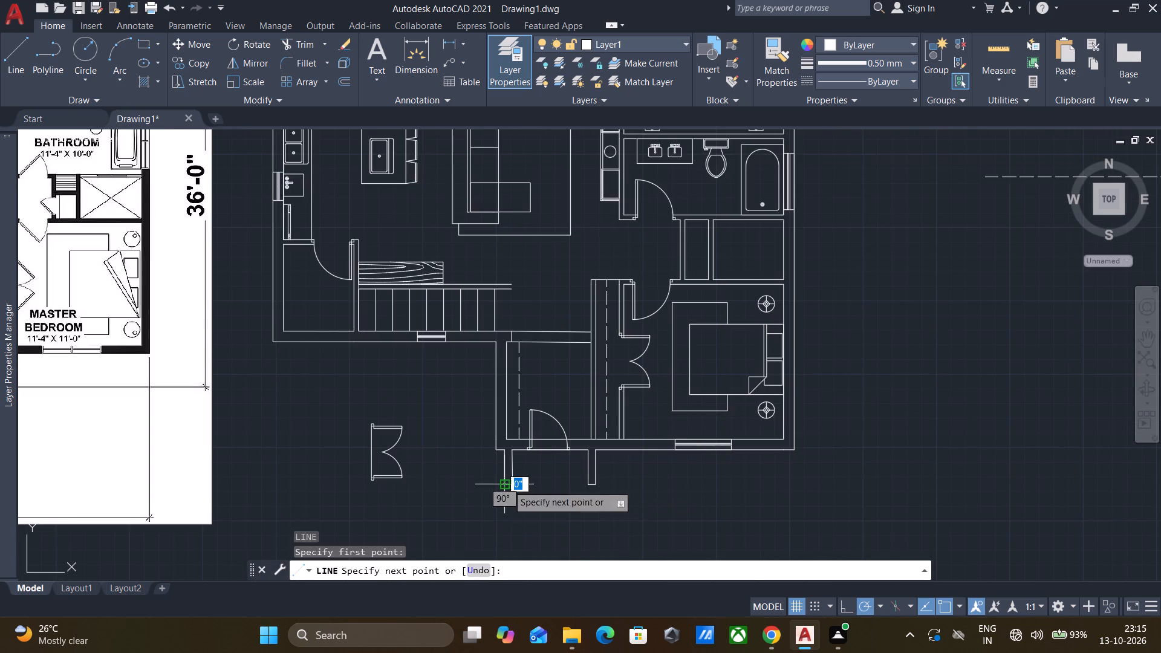
left_click(590, 489)
key("space")
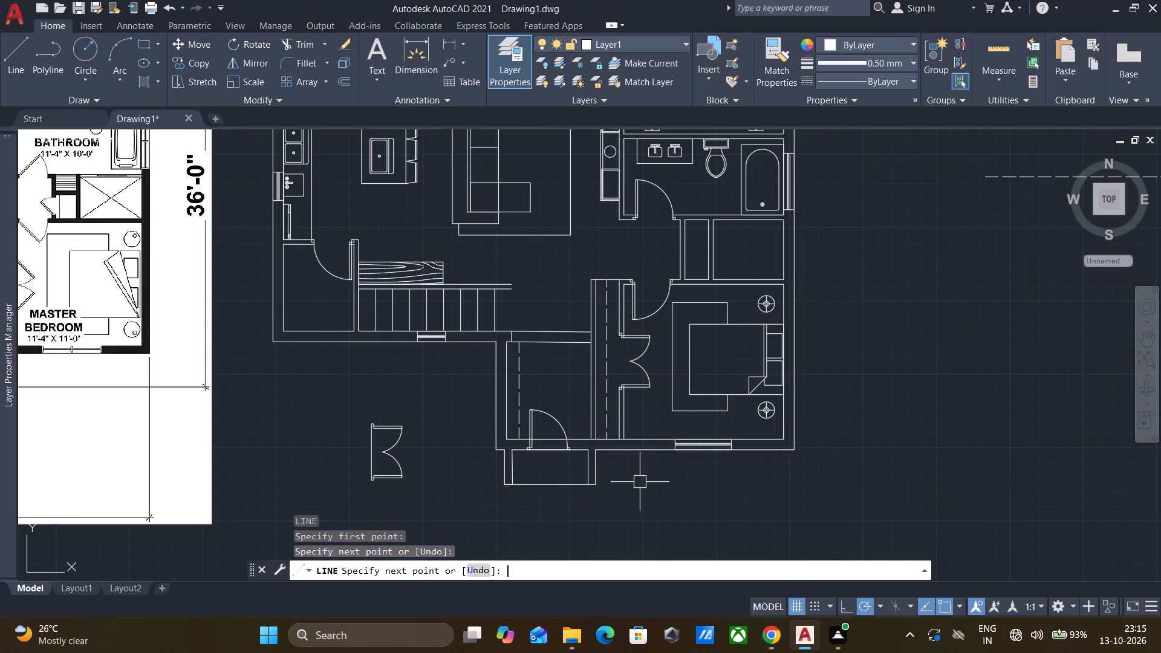
Draw a horizontal line about 6'-5" long across the stoop's full width, joining the outer lower corners of its two short walls.
scroll(637, 486, "down", 1)
middle_click_drag(701, 495, 702, 484)
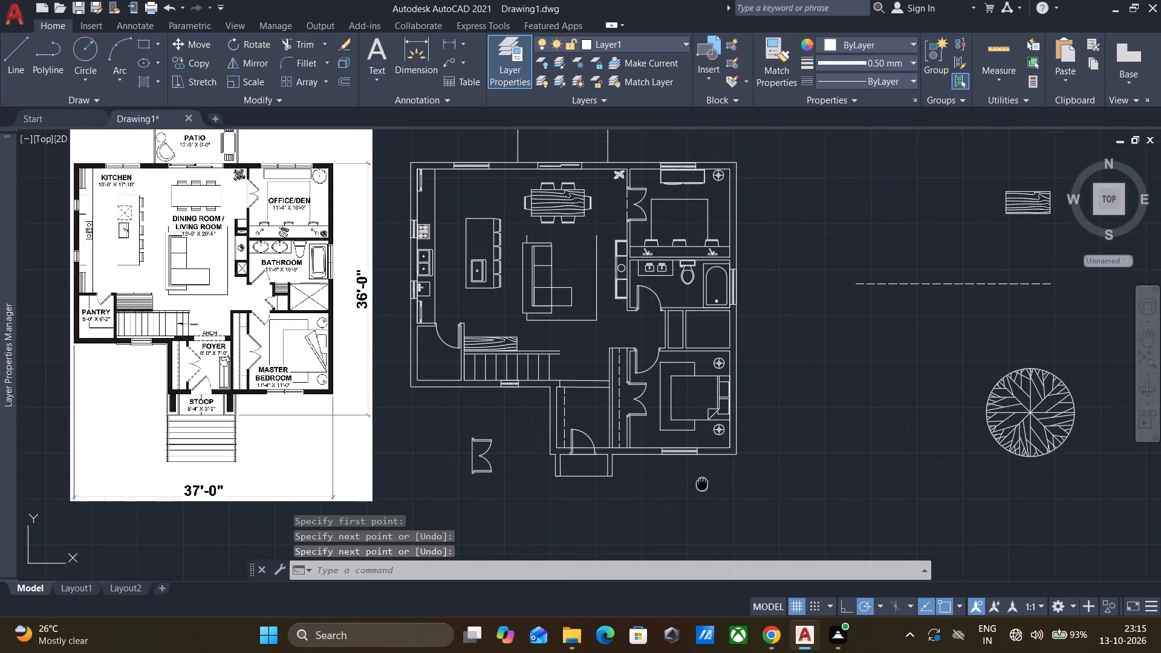
middle_click_drag(702, 484, 703, 461)
key("l")
key("Return")
scroll(700, 466, "up", 1)
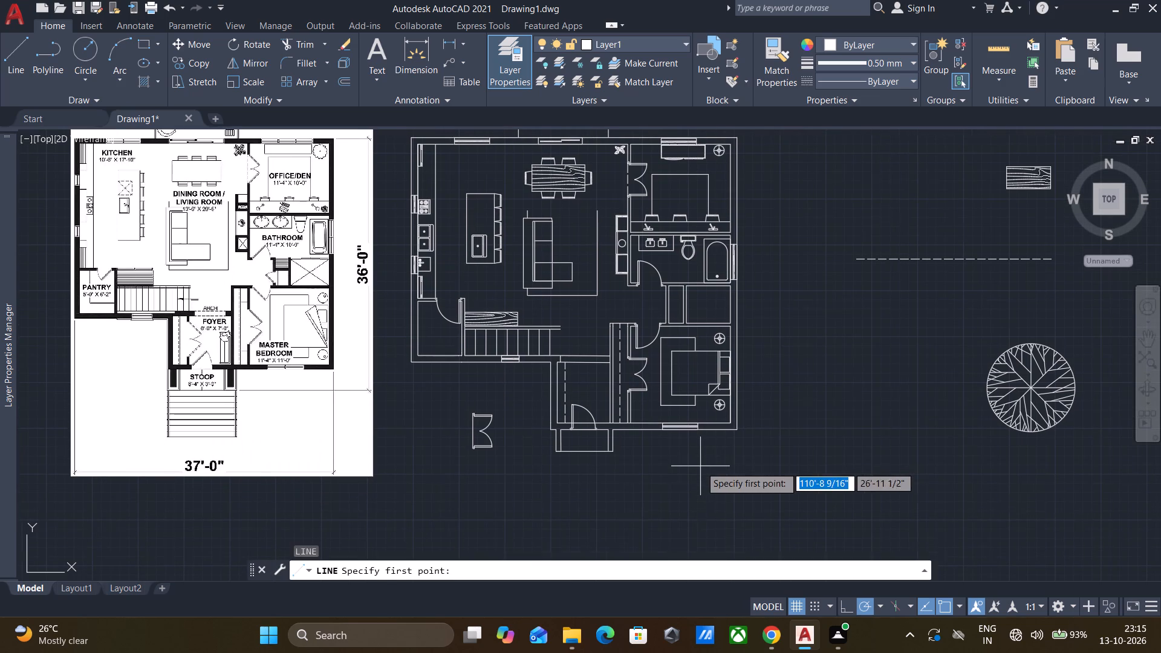
left_click(468, 444)
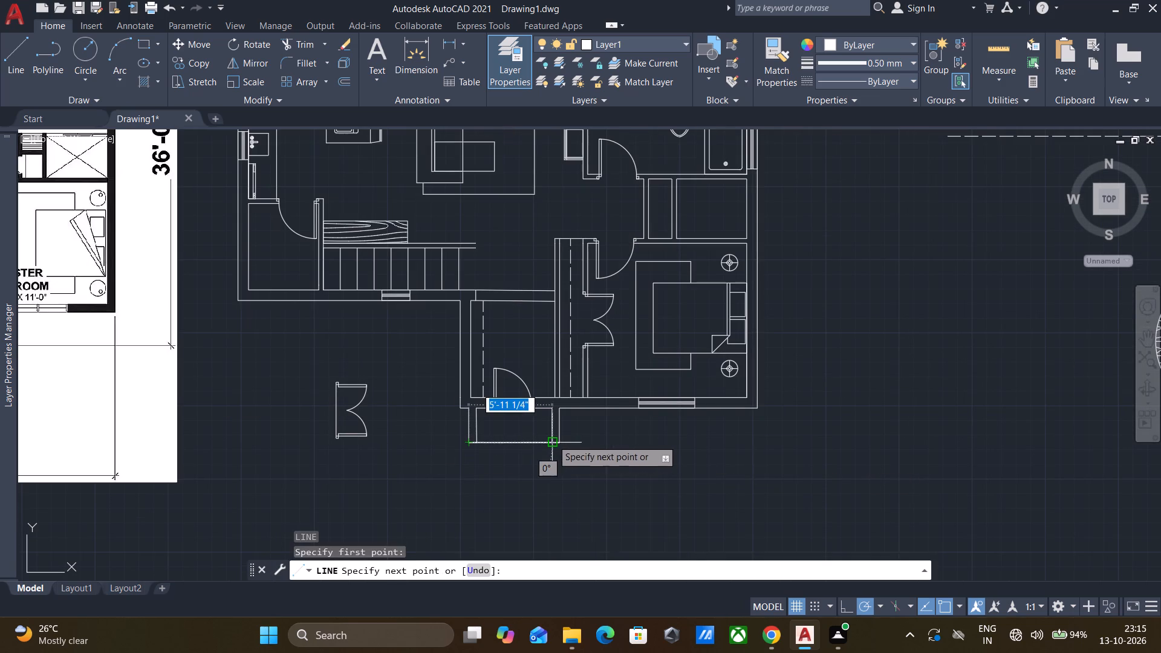
left_click(562, 440)
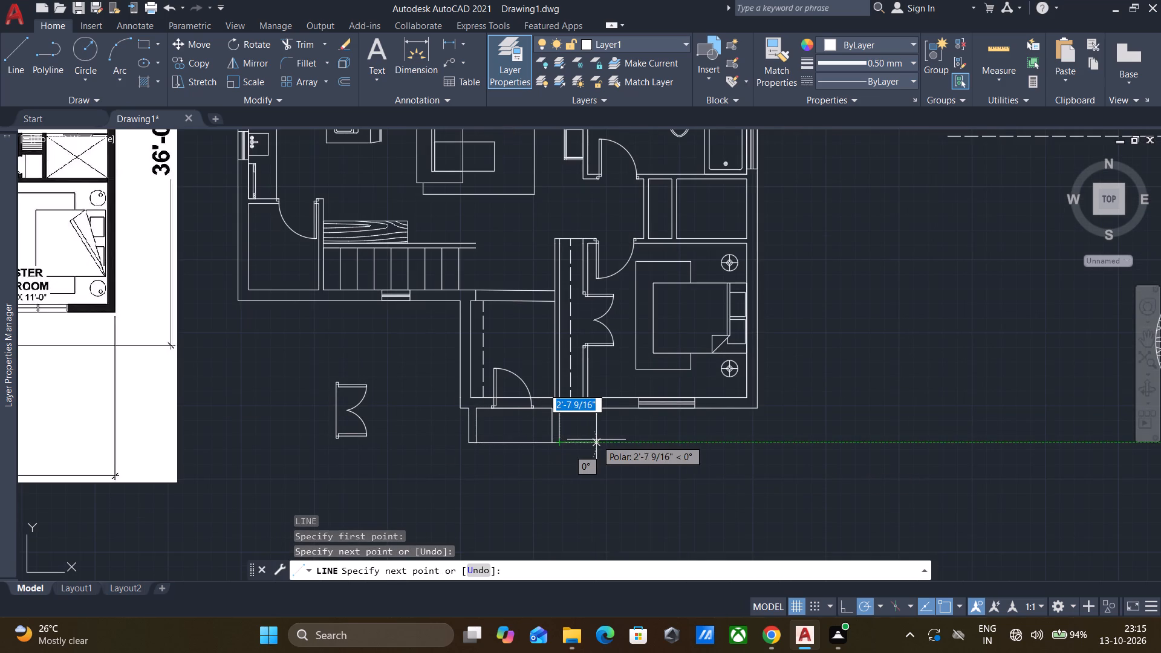
key("space")
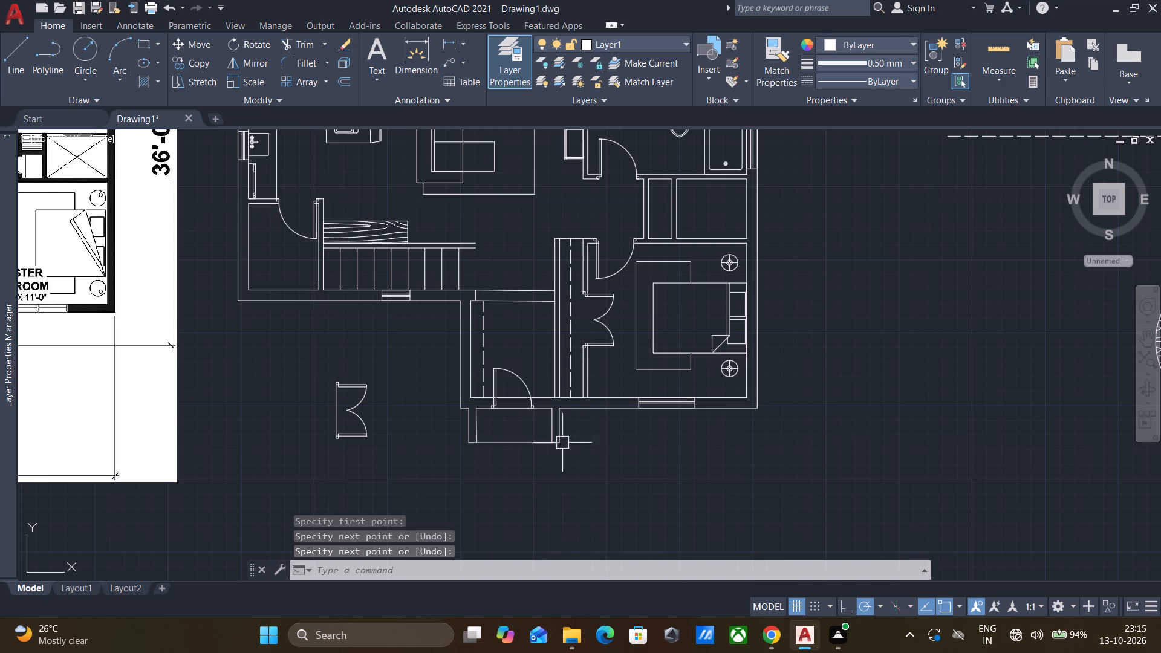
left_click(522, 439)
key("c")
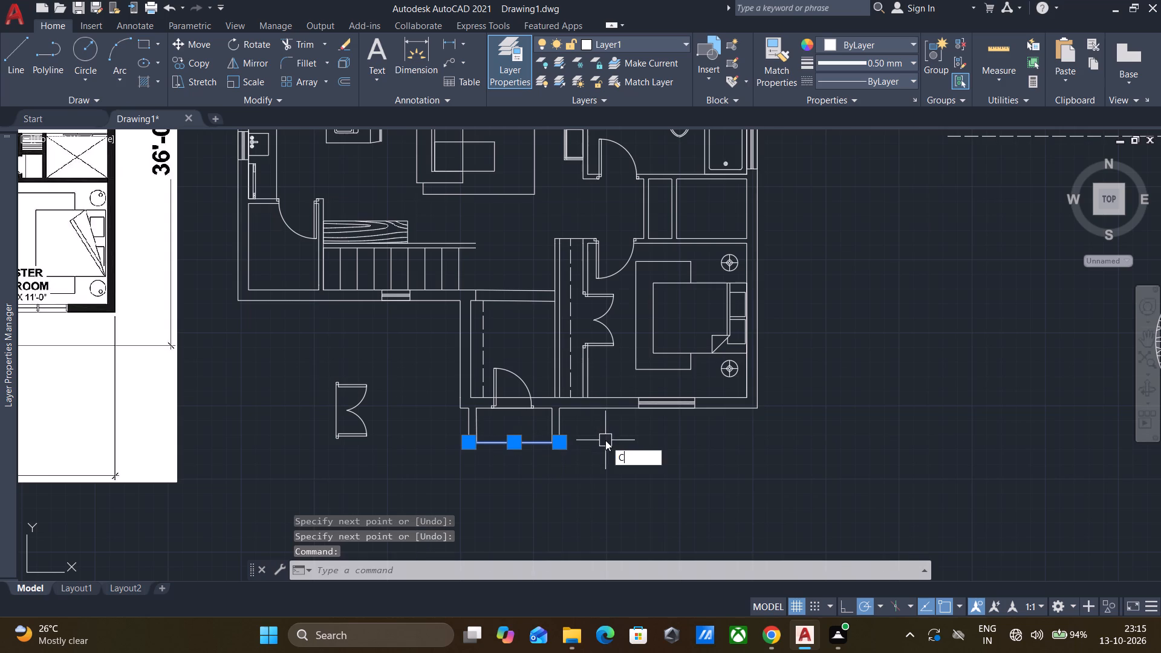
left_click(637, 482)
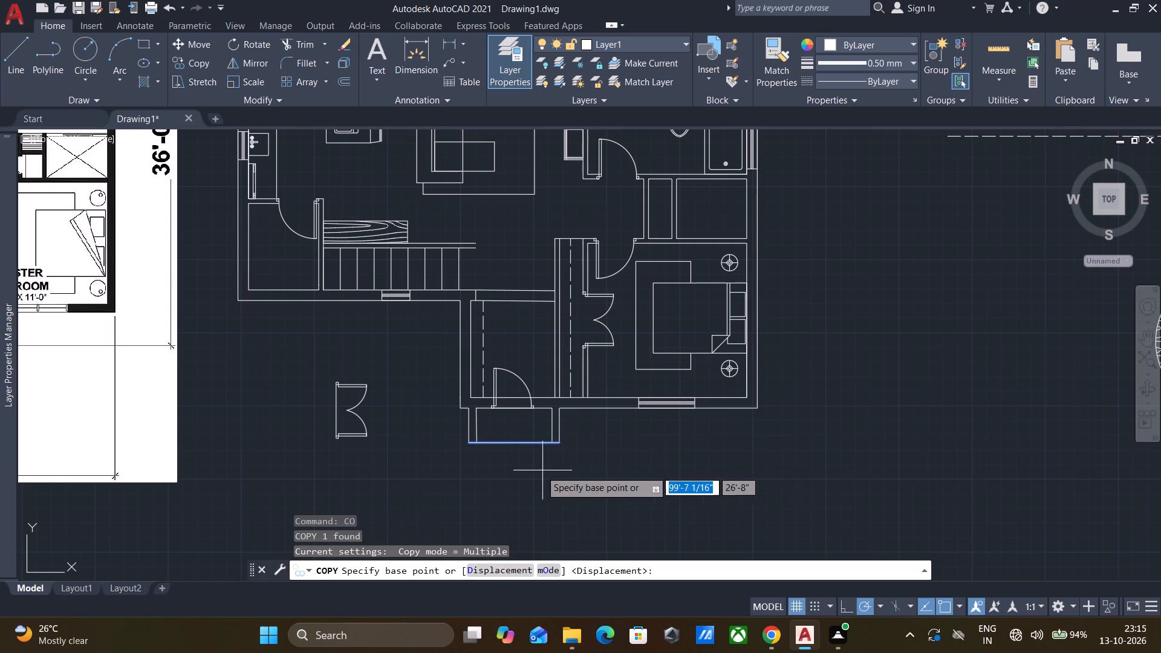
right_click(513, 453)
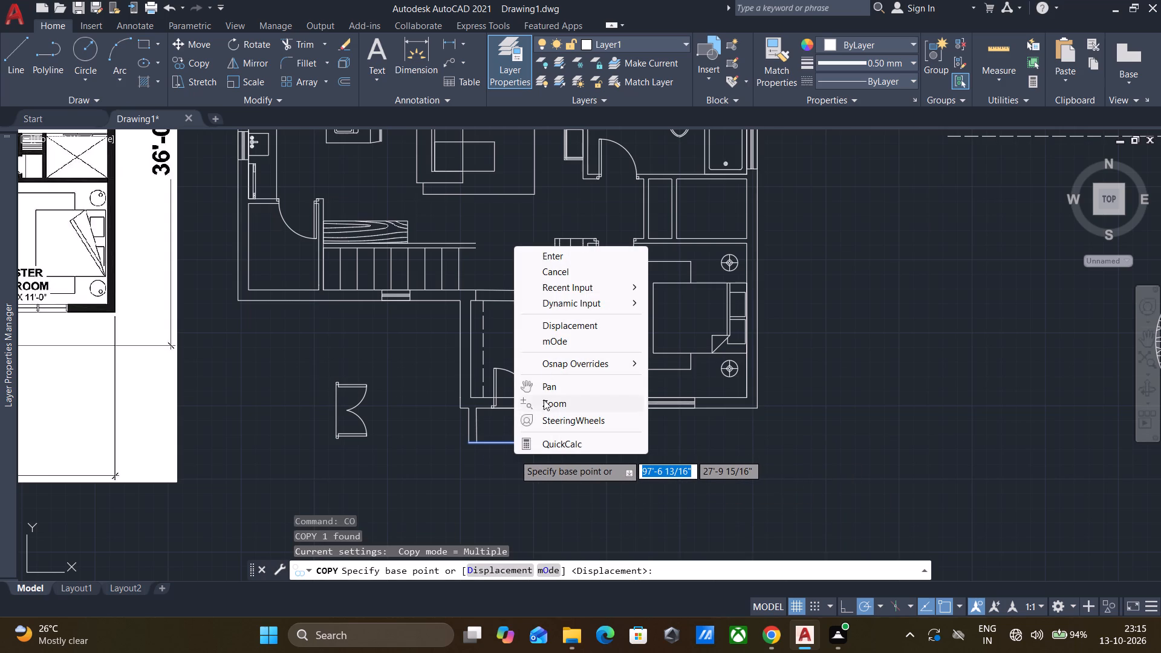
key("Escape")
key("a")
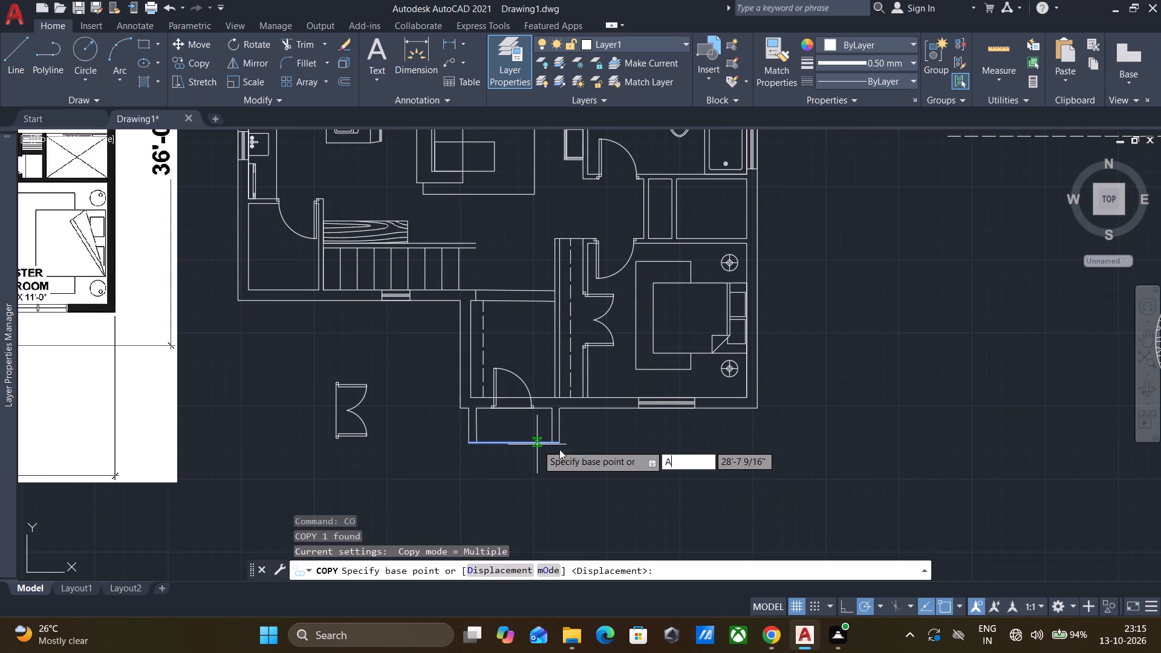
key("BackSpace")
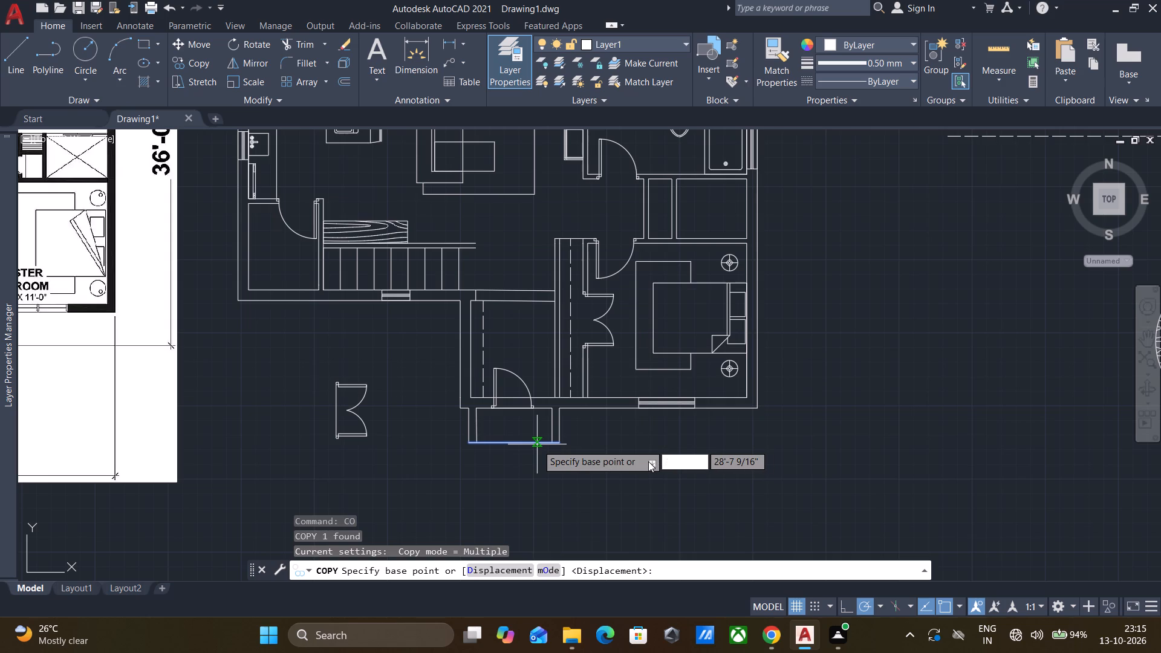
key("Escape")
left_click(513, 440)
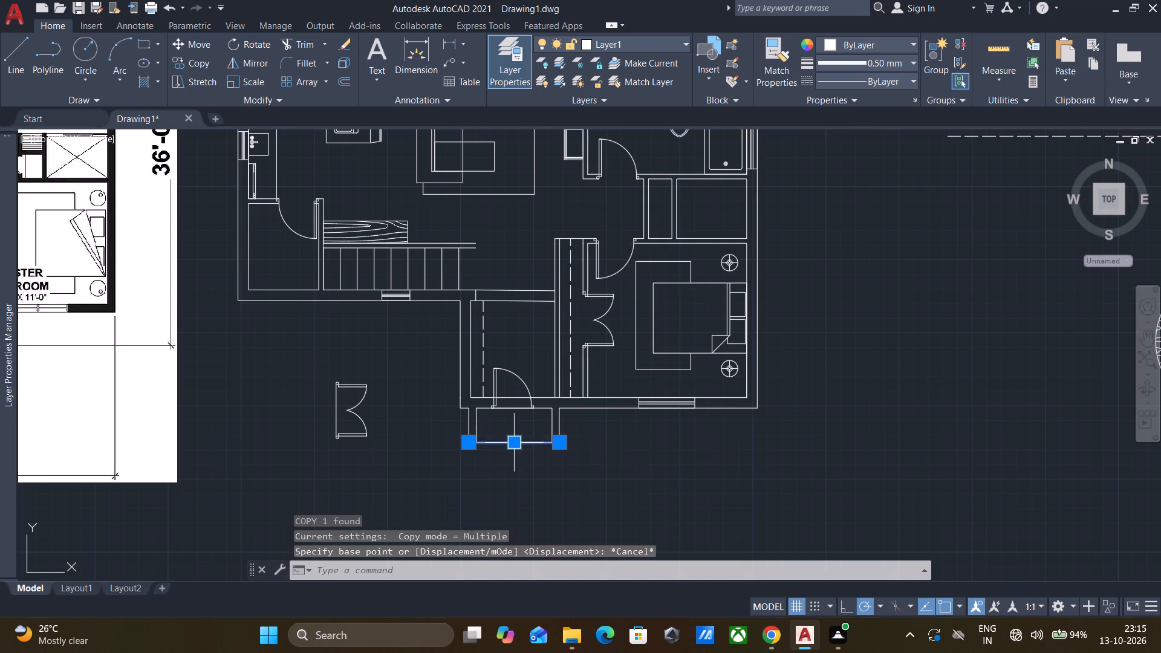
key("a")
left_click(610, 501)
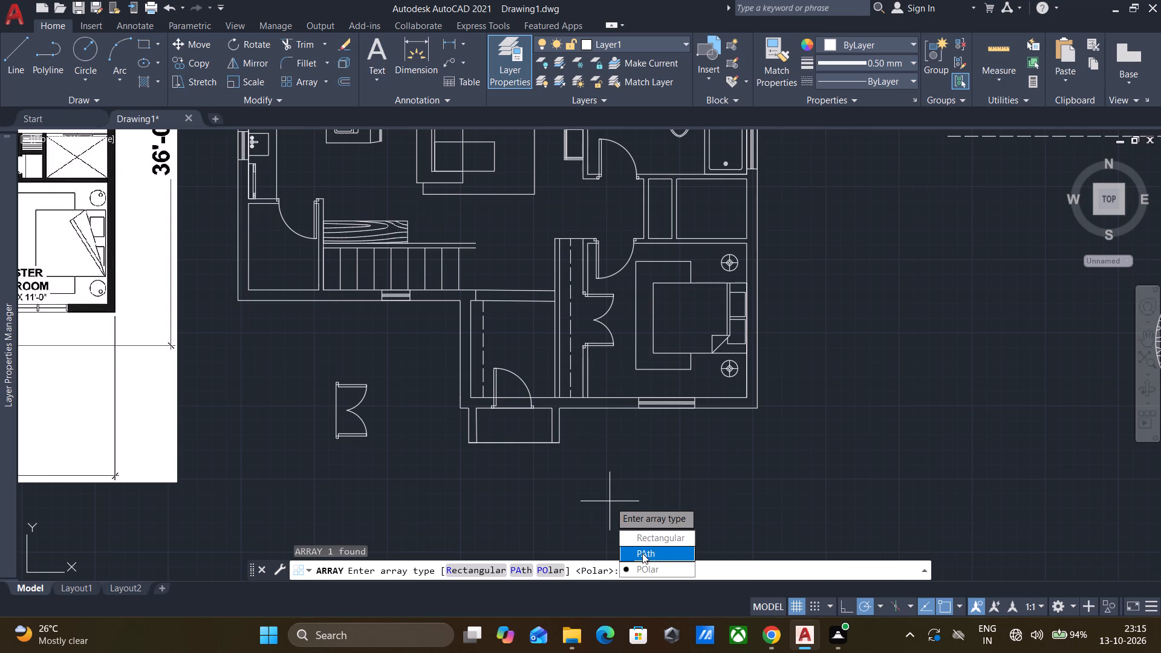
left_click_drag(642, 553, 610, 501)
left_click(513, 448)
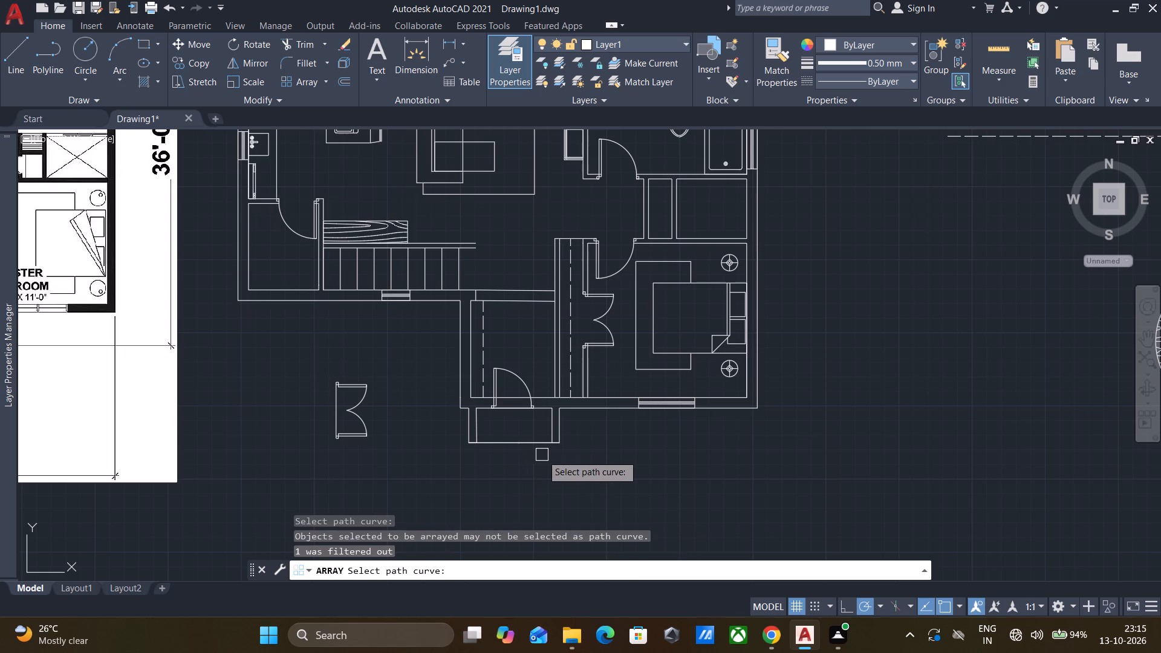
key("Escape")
Copy the stoop's full-width bottom line straight down about 1'-4" from its midpoint as the first stair tread line.
left_click(518, 438)
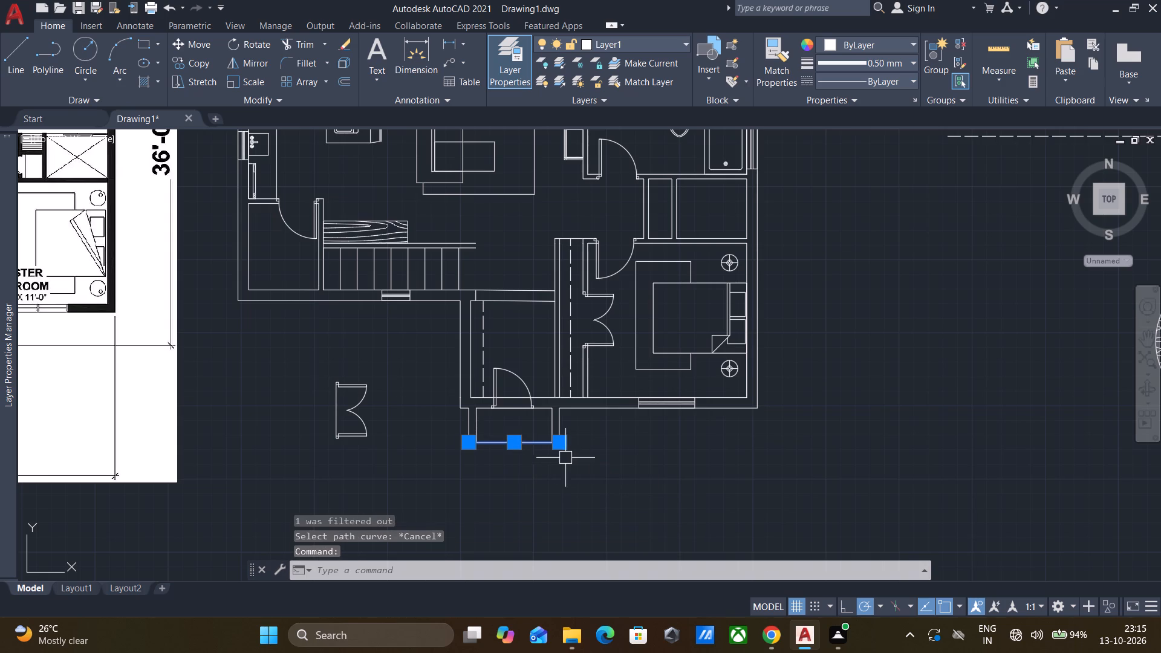
key("c")
left_click(611, 509)
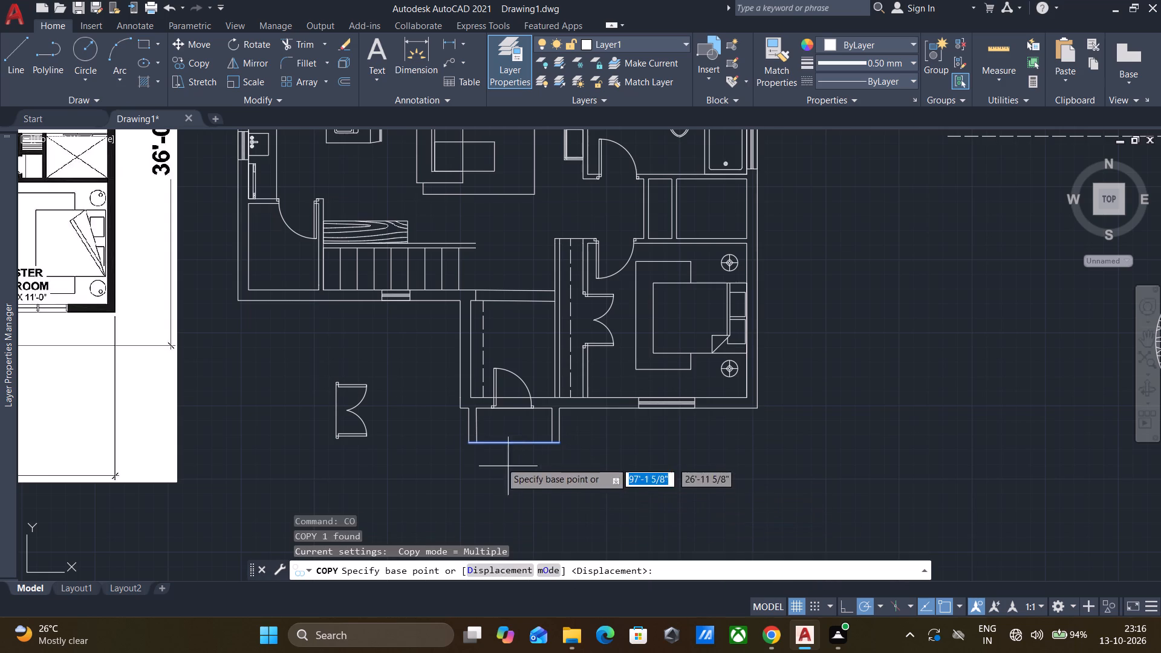
left_click(518, 444)
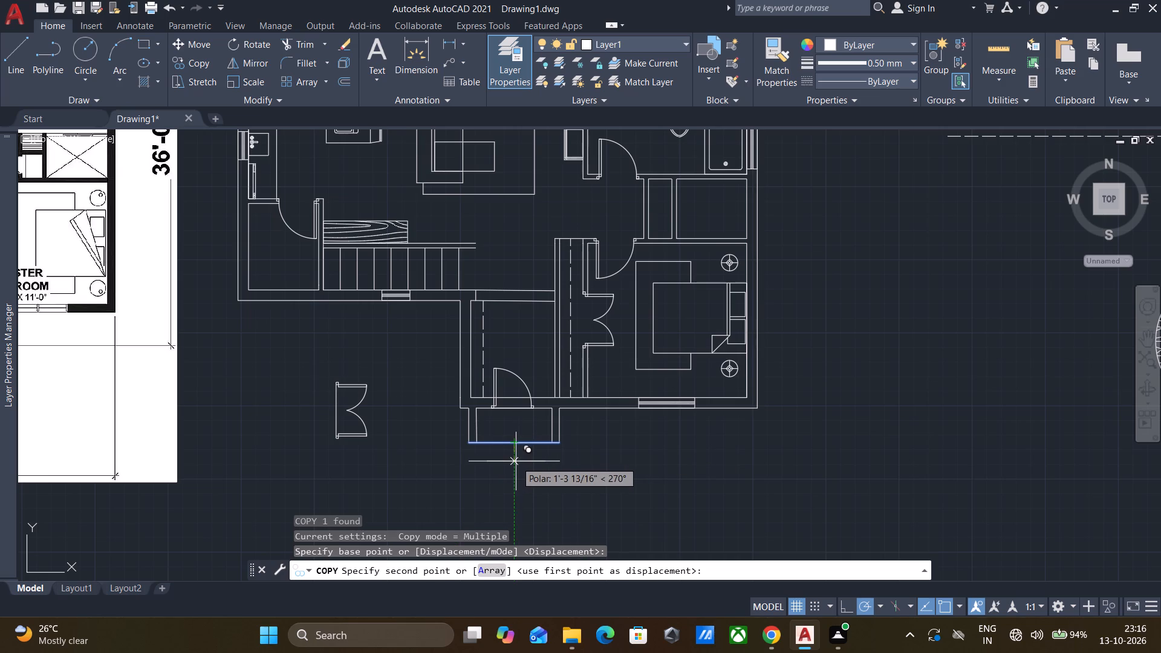
left_click(516, 461)
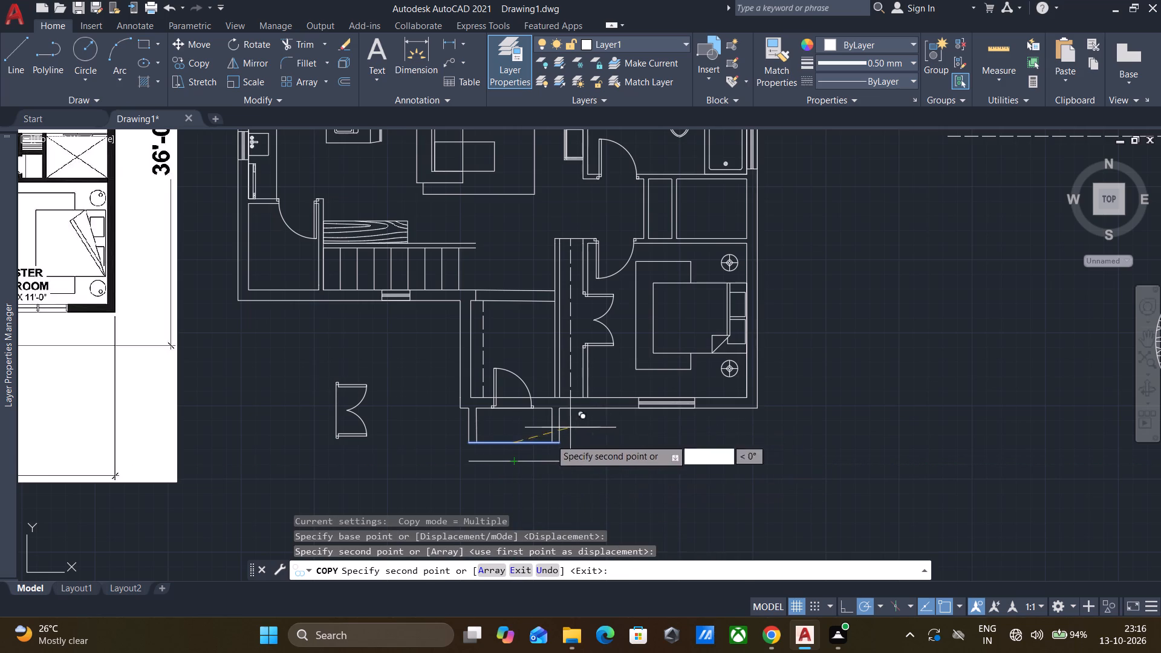
Array the copied stoop line as 5 items fitted over about 5'-4" straight down to form the exterior stair treads.
right_click(510, 481)
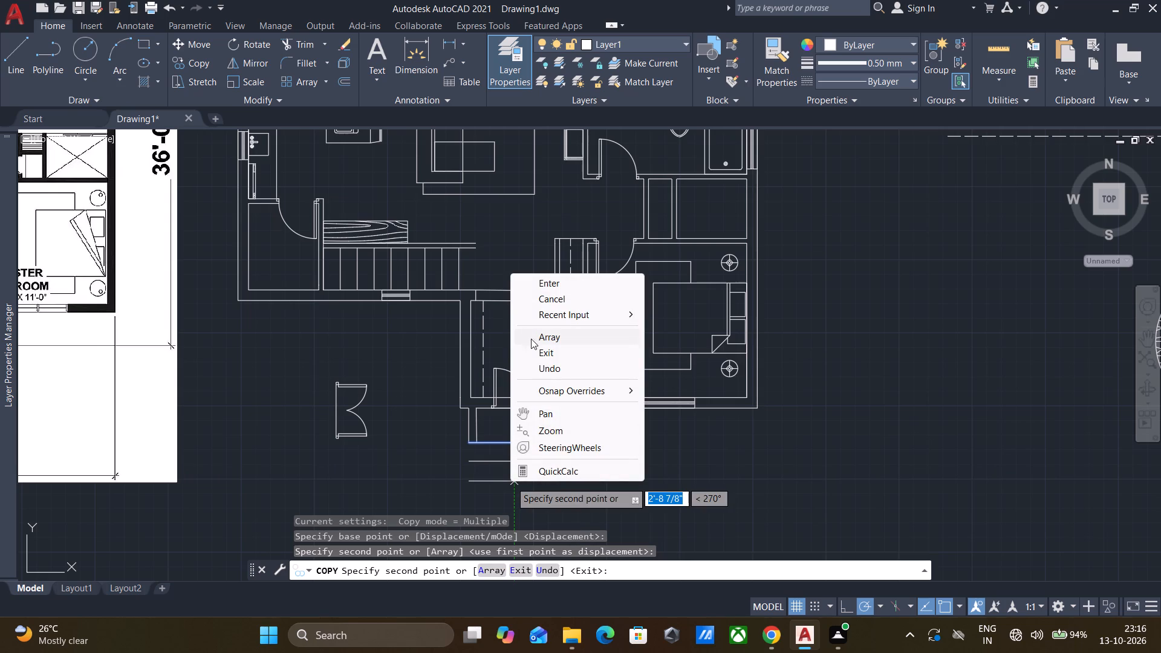
left_click(538, 343)
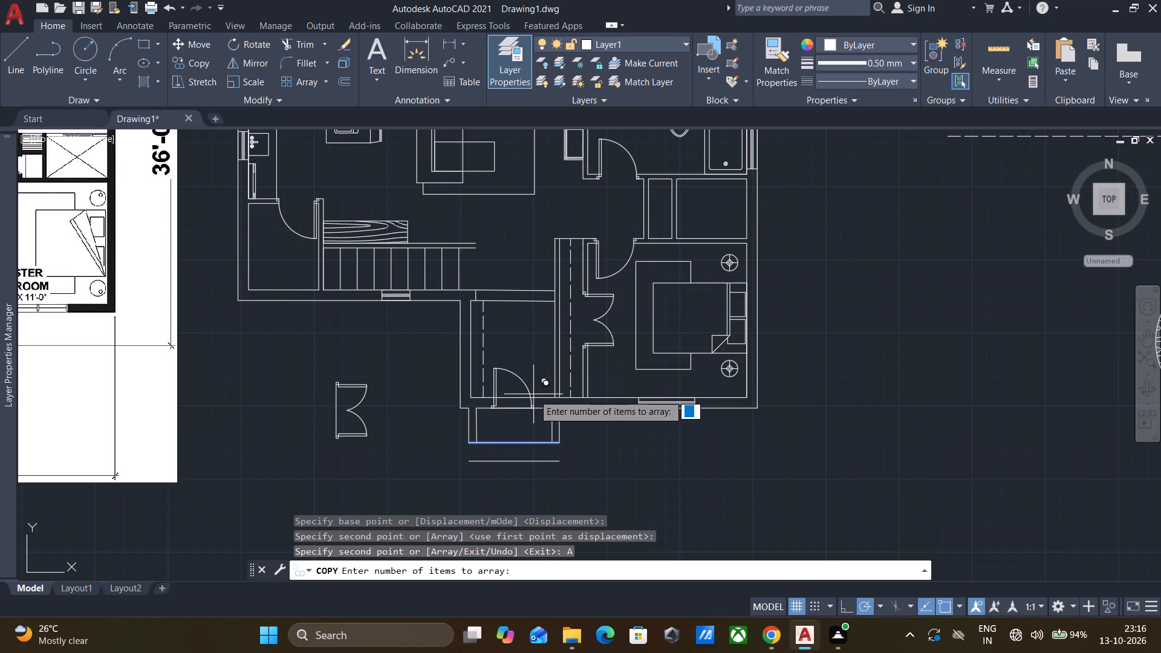
key("5")
key("Return")
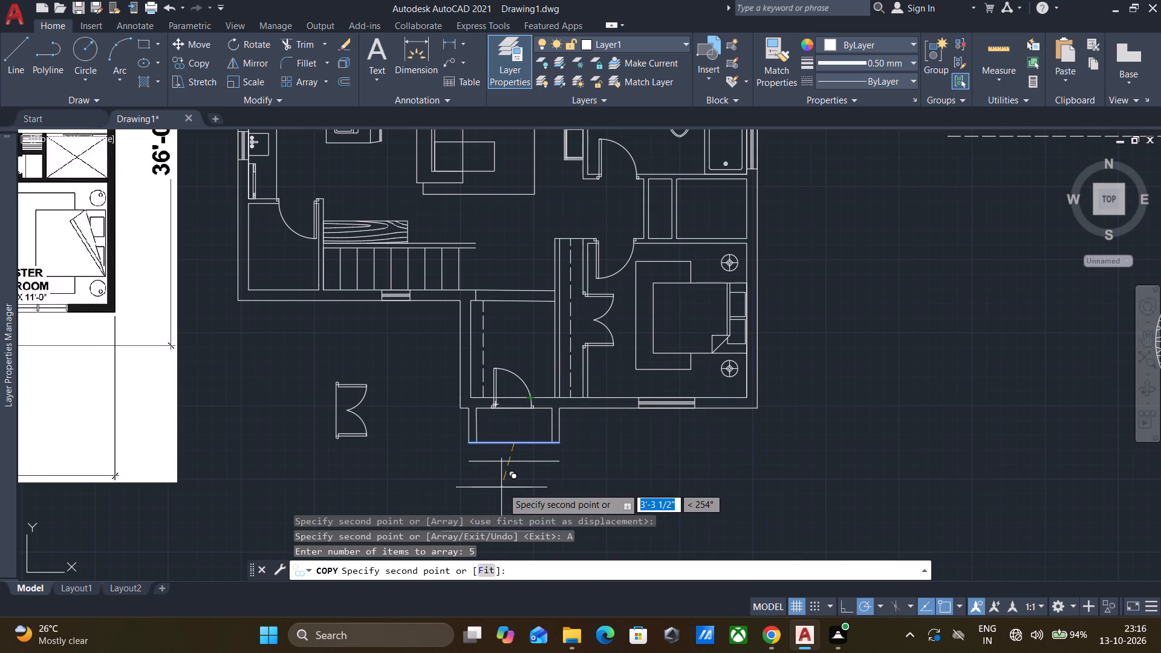
right_click(502, 487)
left_click(539, 370)
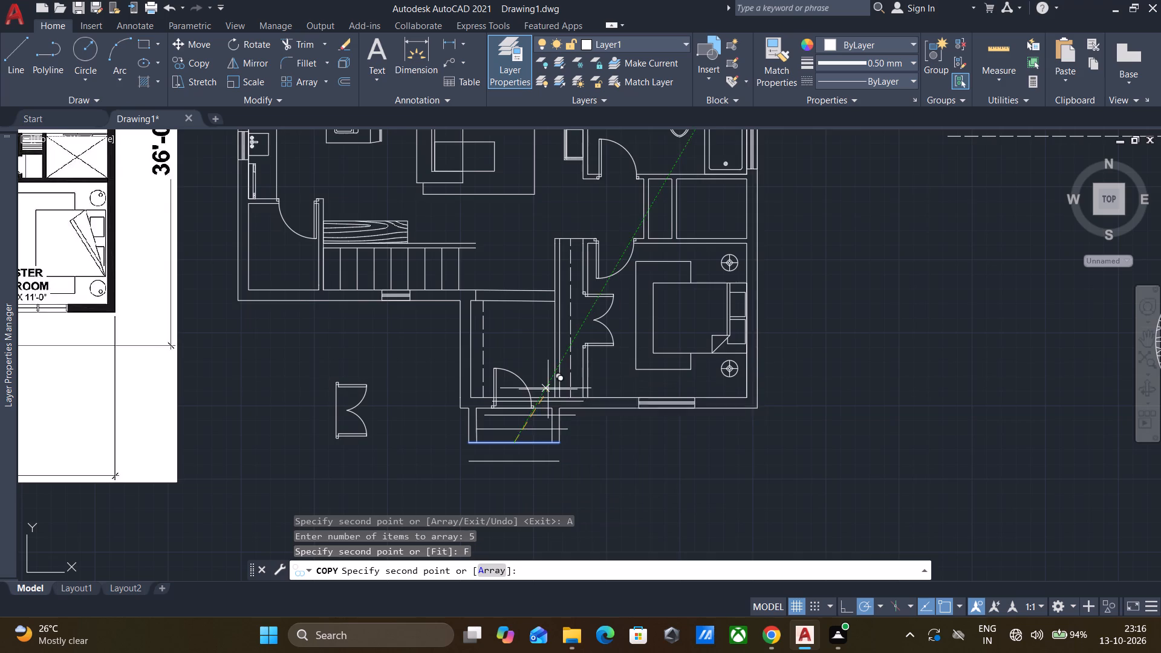
scroll(551, 417, "down", 1)
middle_click_drag(551, 417, 534, 314)
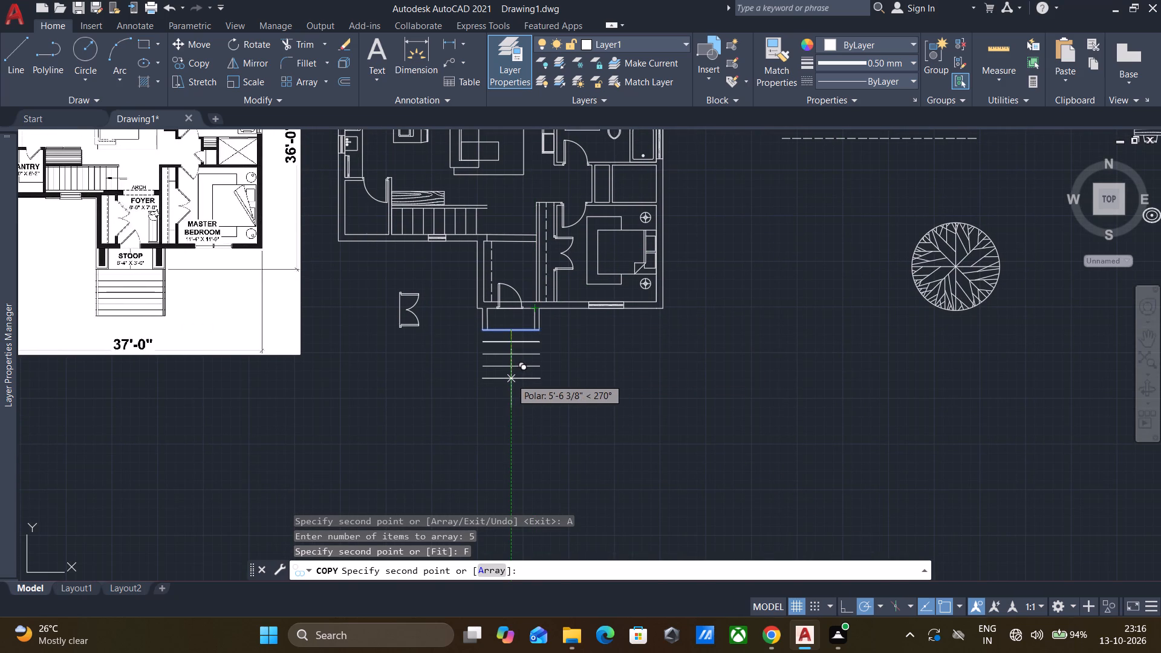
scroll(508, 378, "up", 3)
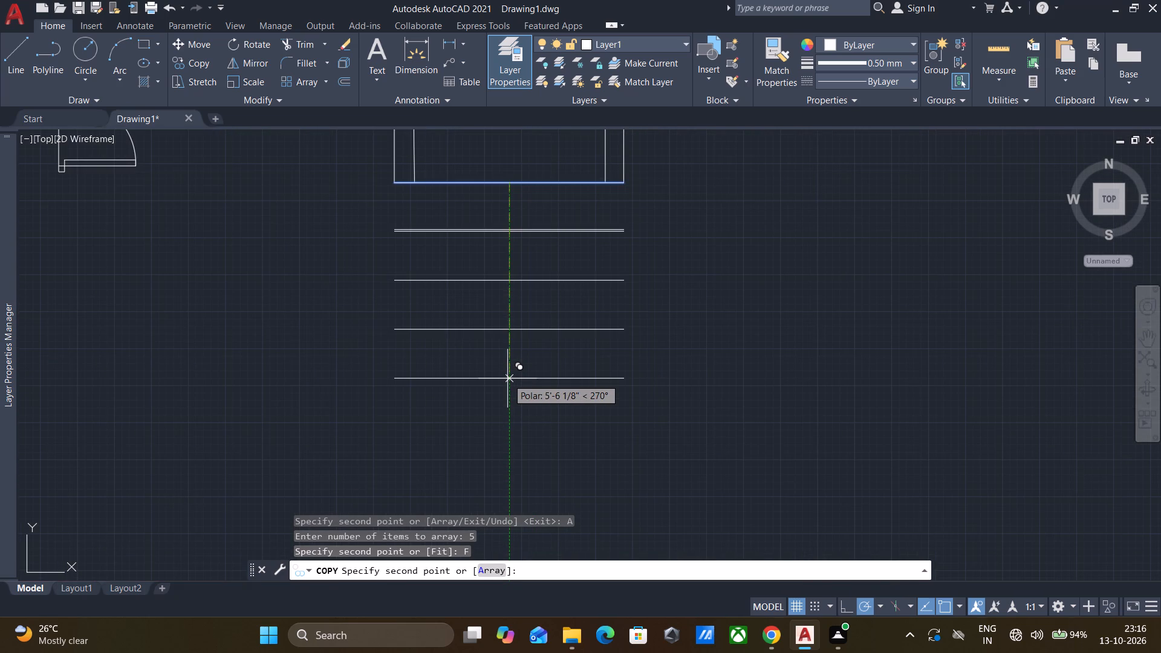
left_click(508, 372)
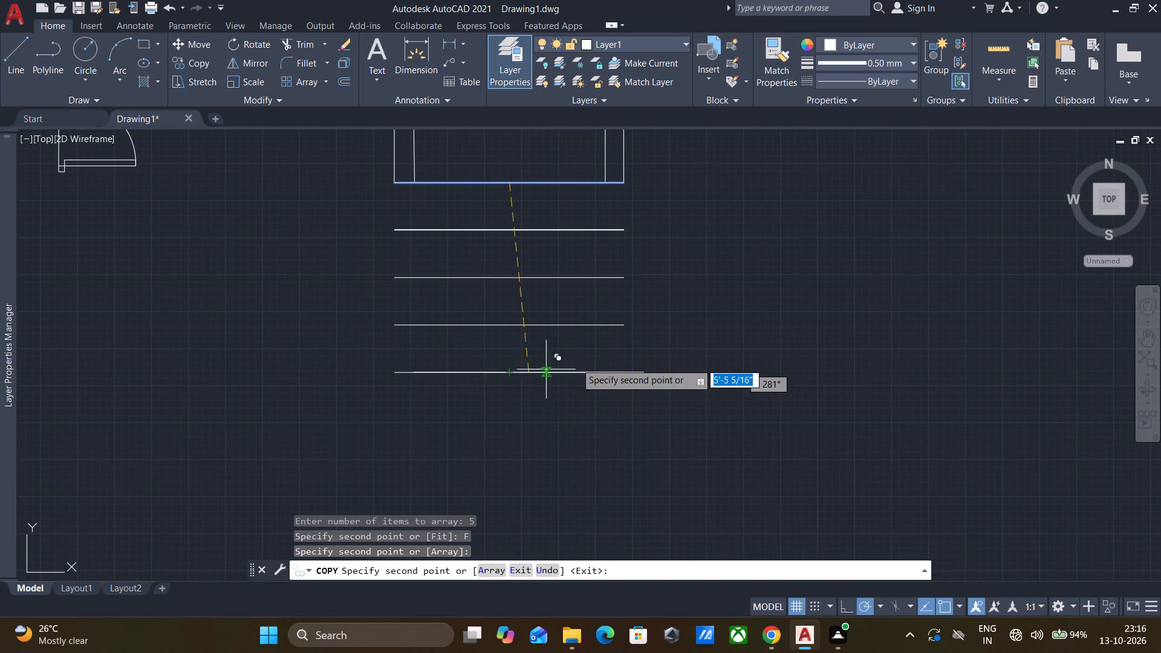
key("Escape")
Close both sides of the exterior stairs with vertical lines about 5'-4" long, from the stoop's bottom corners to the lowest tread's ends.
scroll(553, 369, "down", 2)
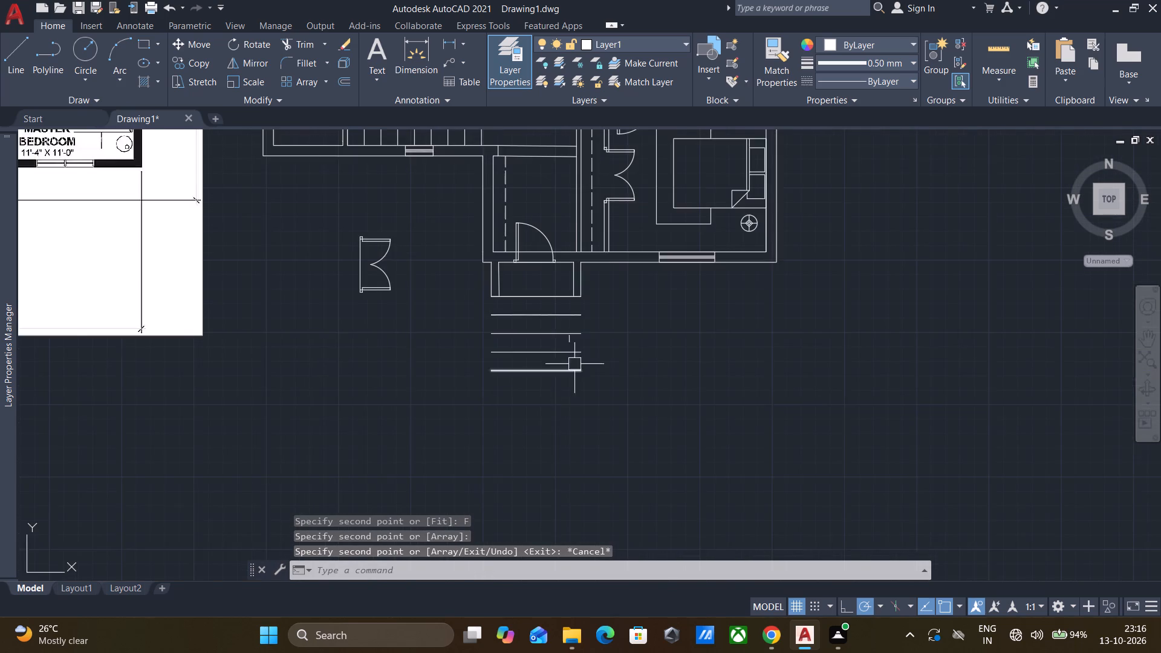
scroll(645, 361, "down", 1)
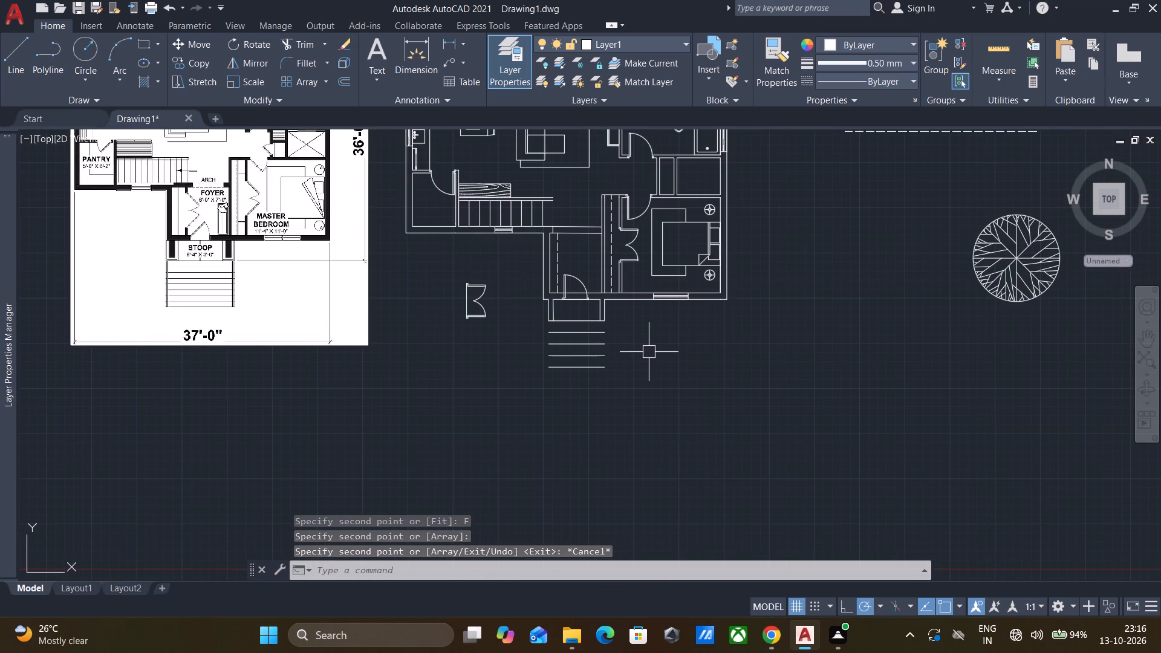
key("l")
key("Return")
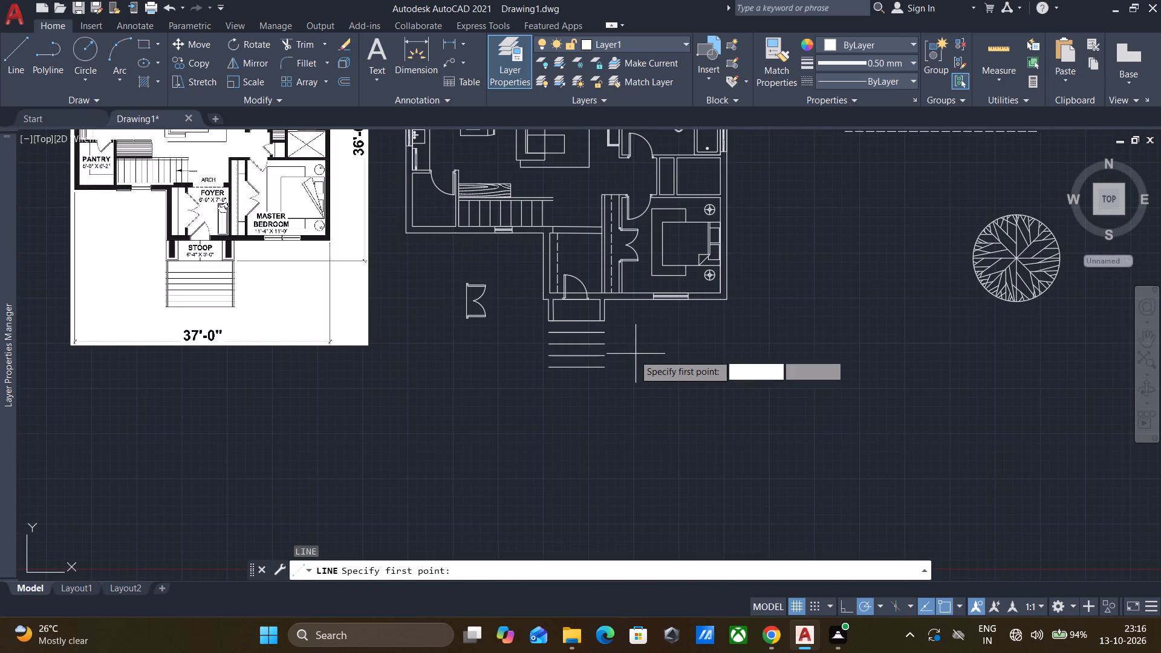
scroll(628, 349, "up", 2)
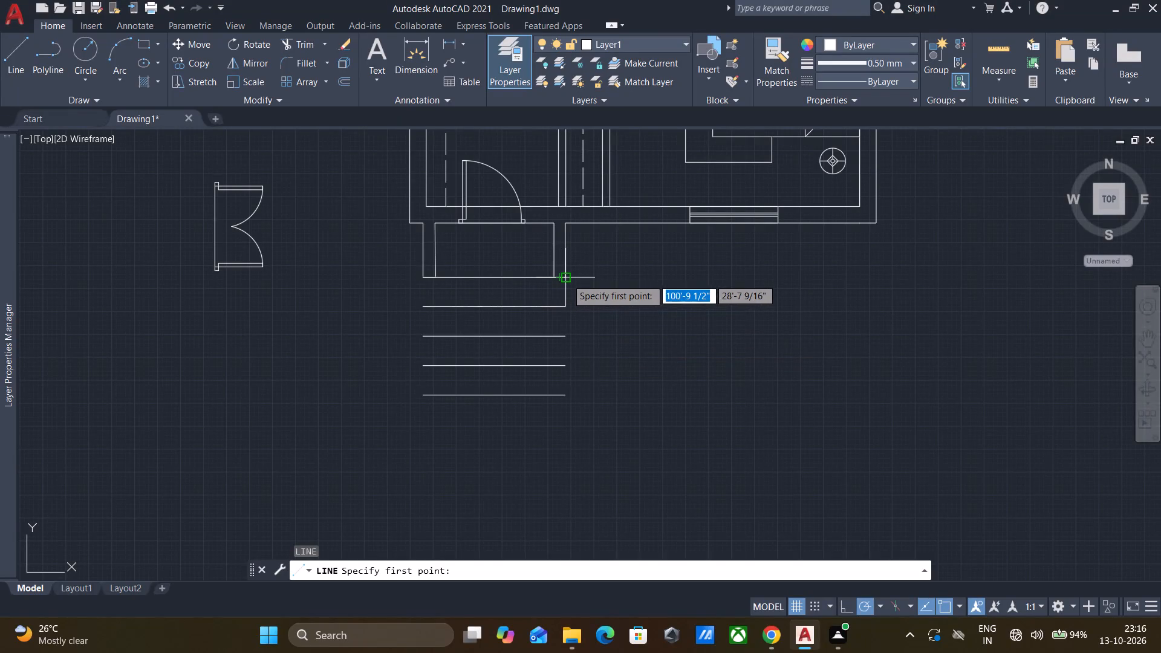
left_click(567, 278)
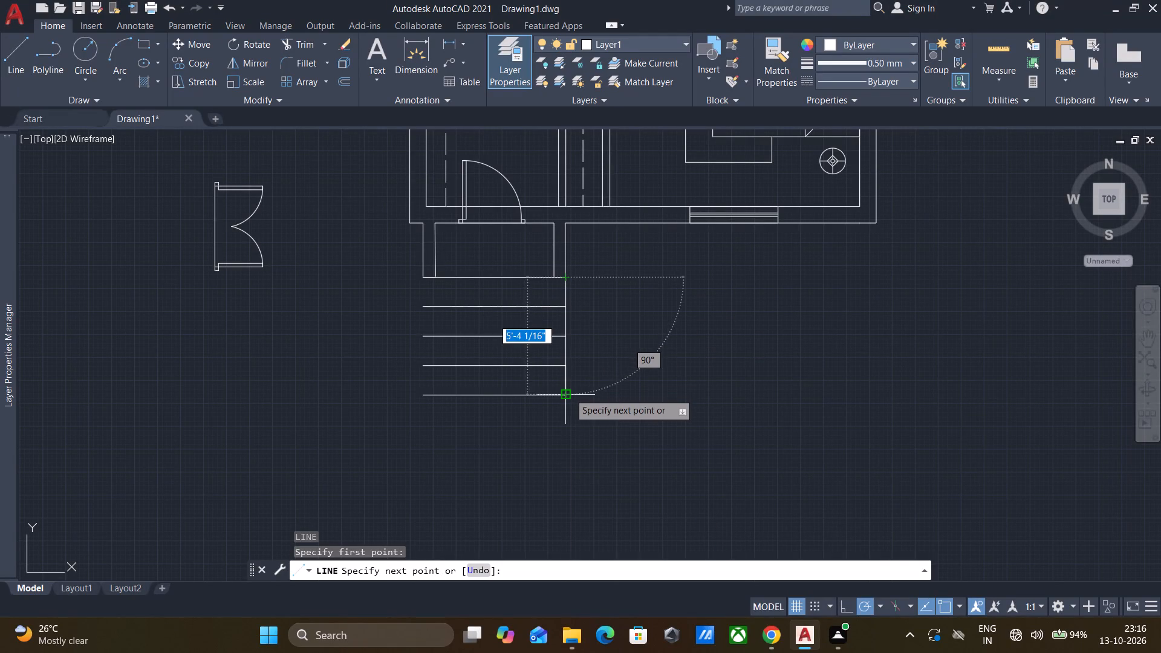
left_click(569, 393)
key("Escape")
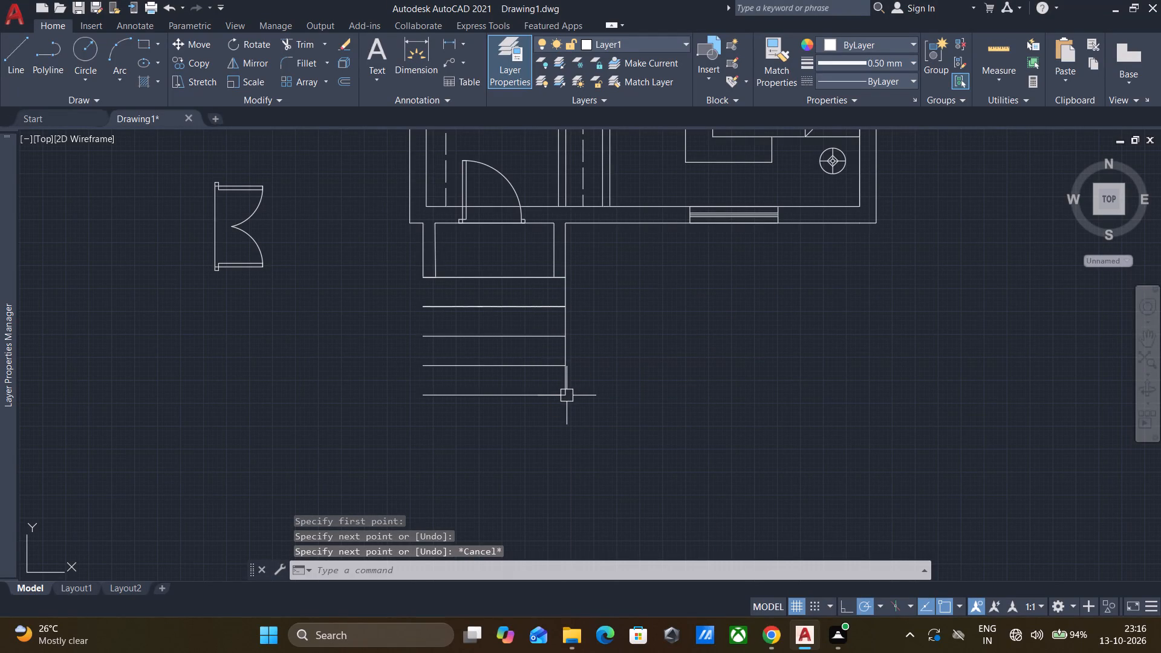
key("Return")
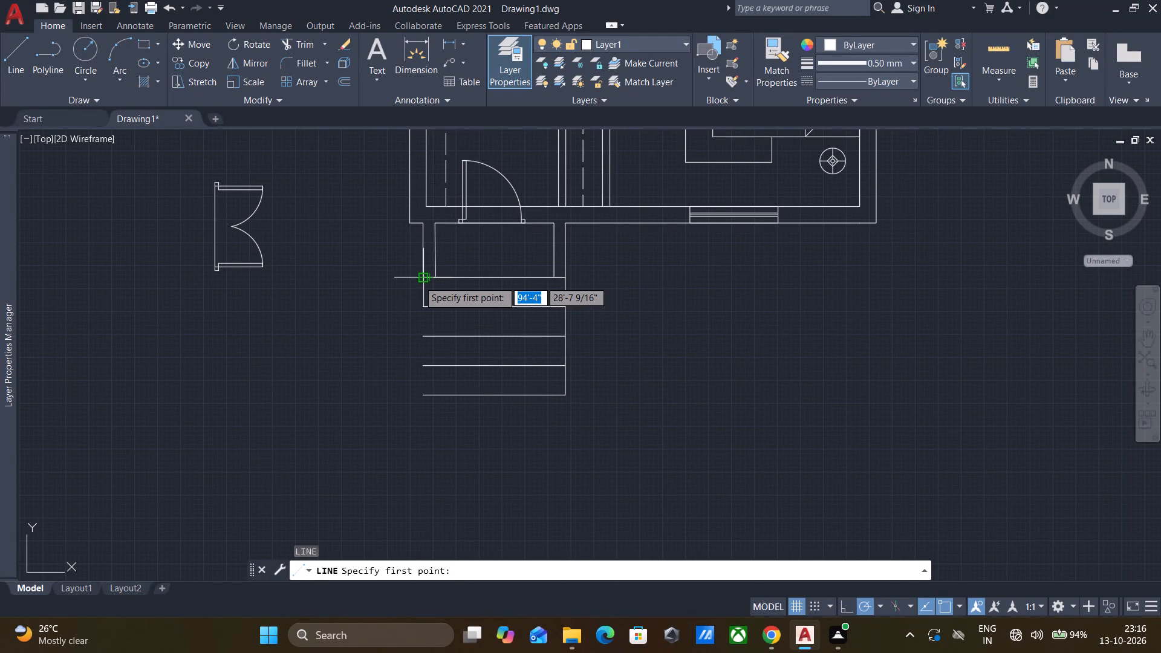
left_click(418, 281)
left_click(425, 393)
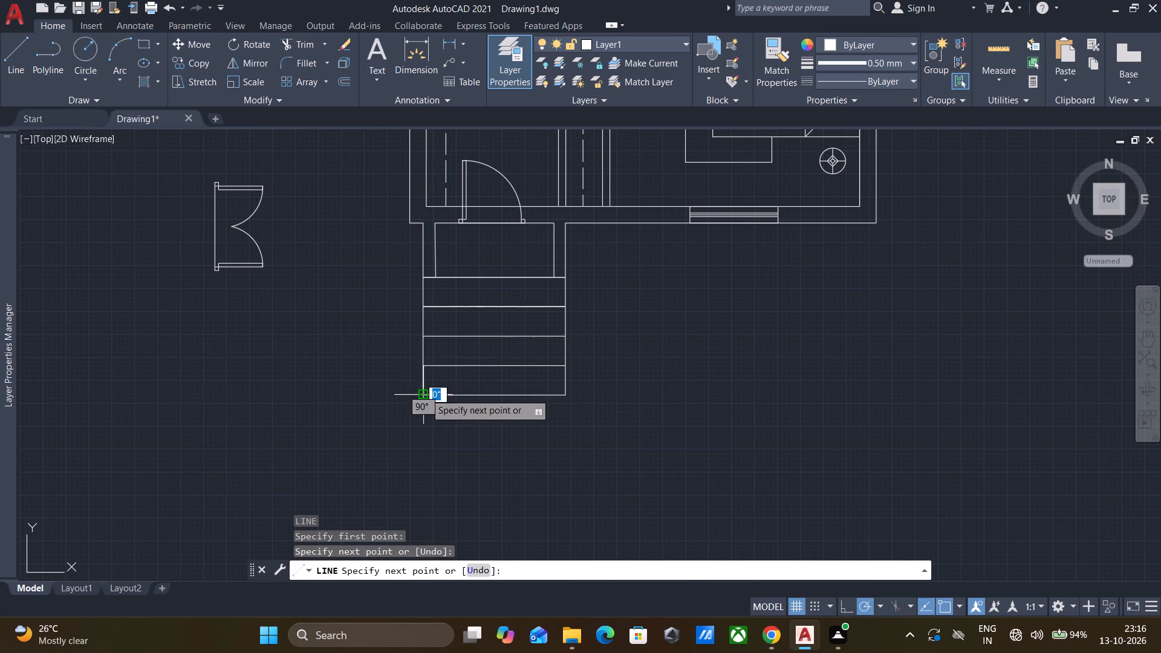
key("space")
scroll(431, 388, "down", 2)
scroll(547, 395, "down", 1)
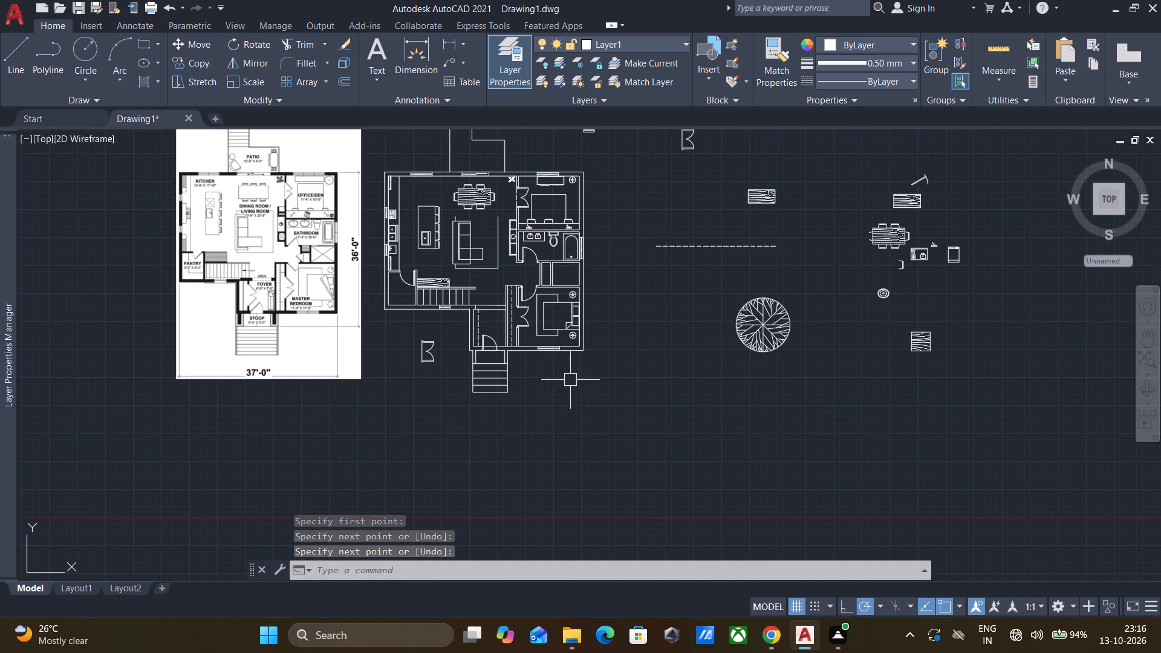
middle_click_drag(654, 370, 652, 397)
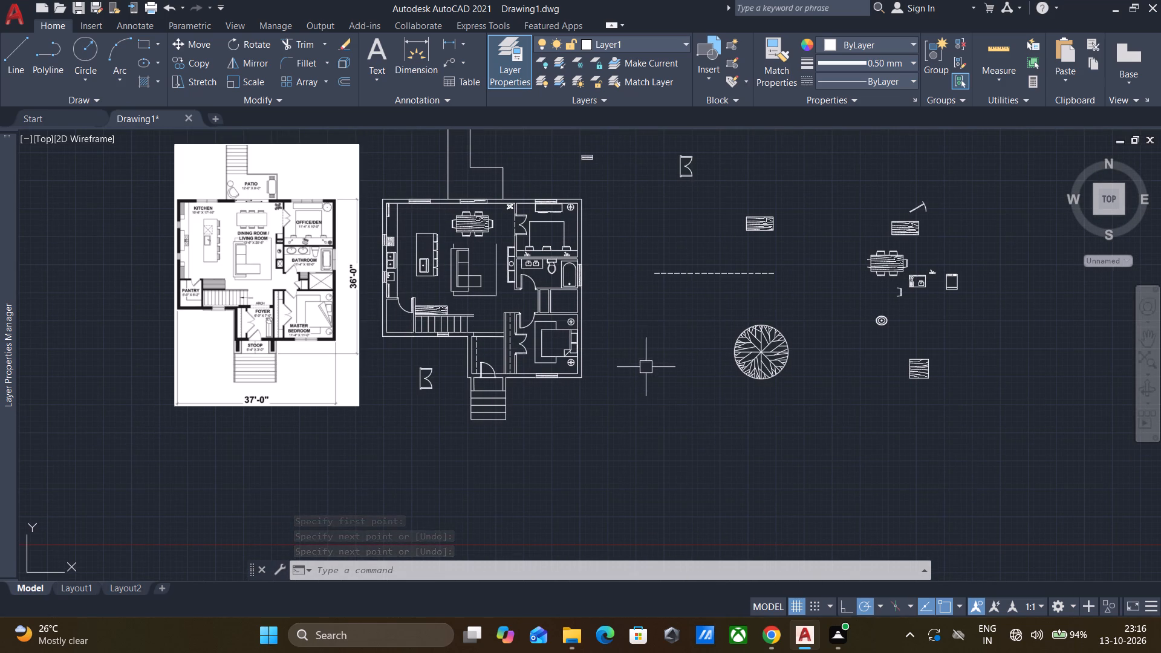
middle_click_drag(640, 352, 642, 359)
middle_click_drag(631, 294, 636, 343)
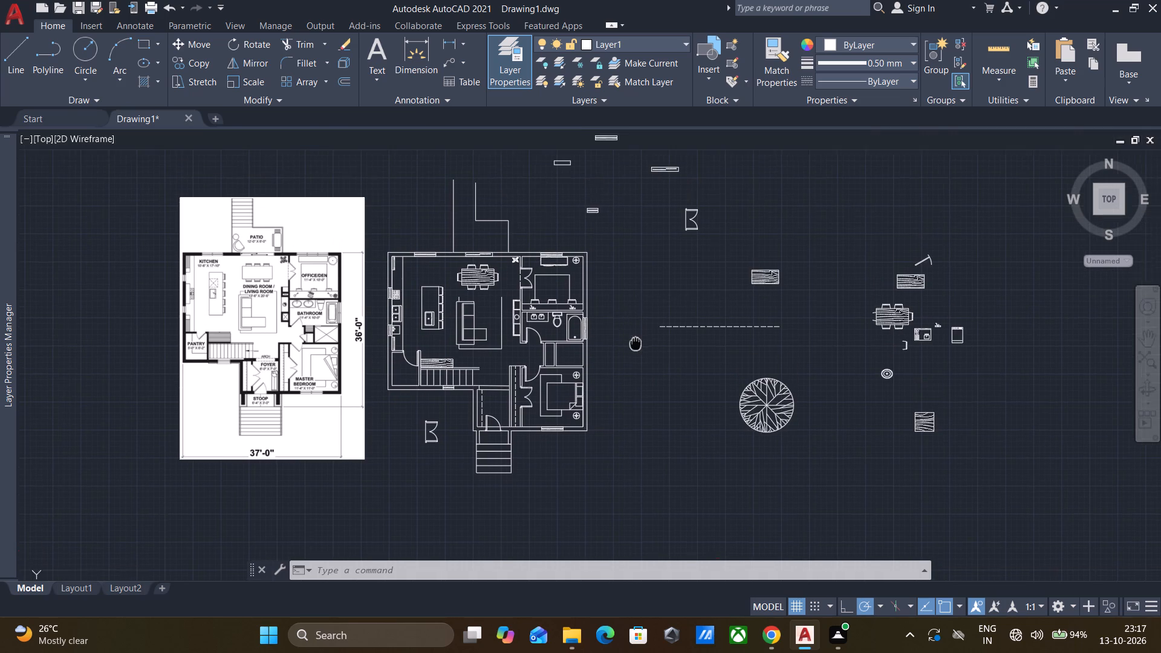
Draw a horizontal line from the top of the patio stairs' inner side line, across and slightly past the long outer side line.
middle_click_drag(636, 343, 637, 349)
scroll(478, 181, "up", 3)
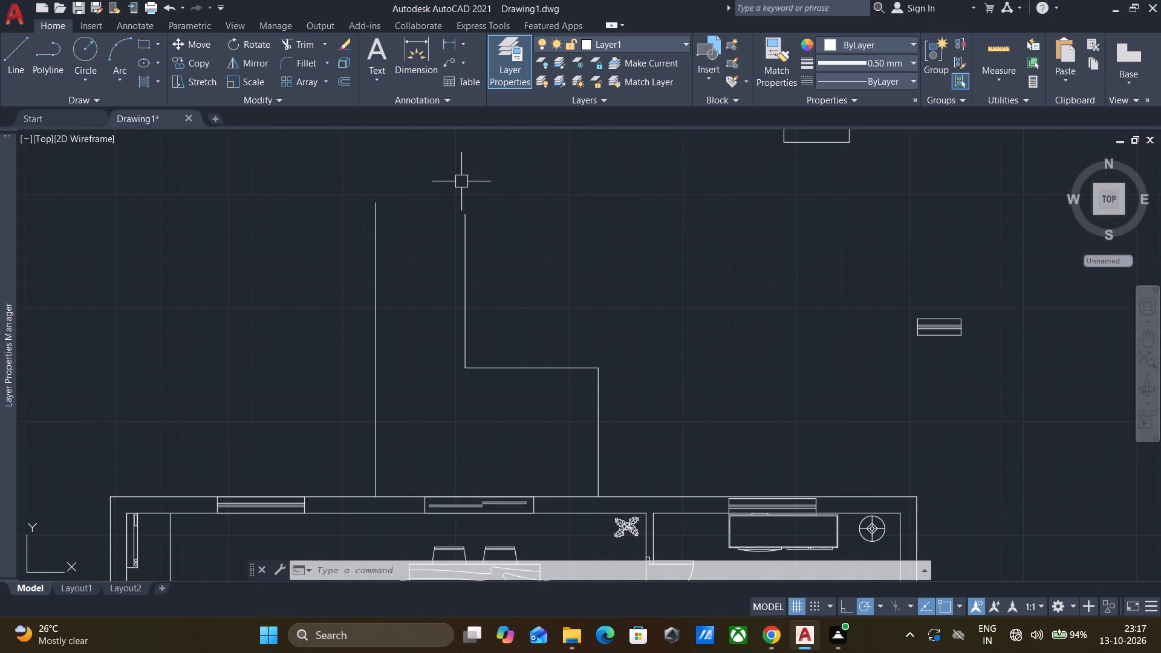
key("l")
key("Return")
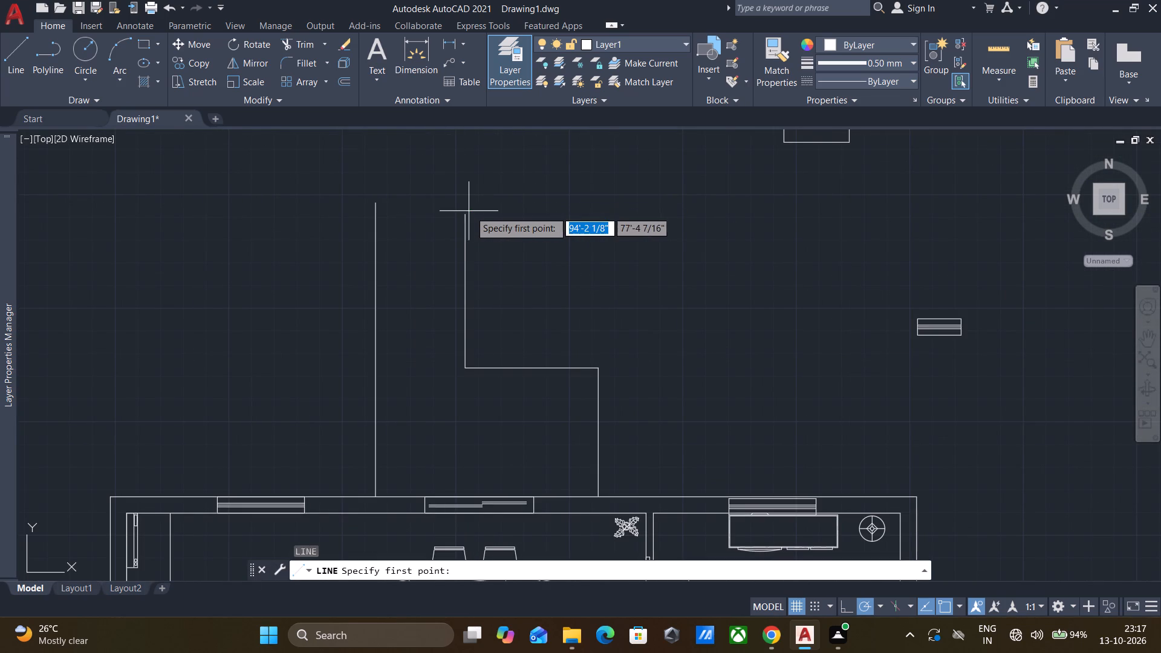
left_click_drag(468, 213, 457, 214)
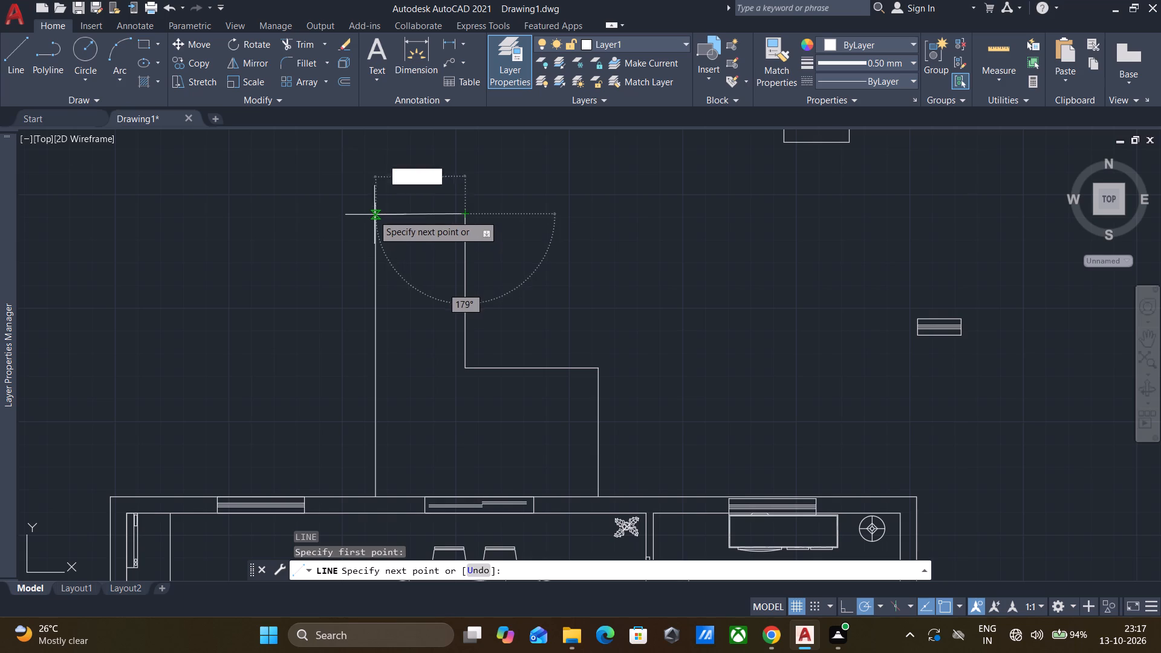
left_click(343, 218)
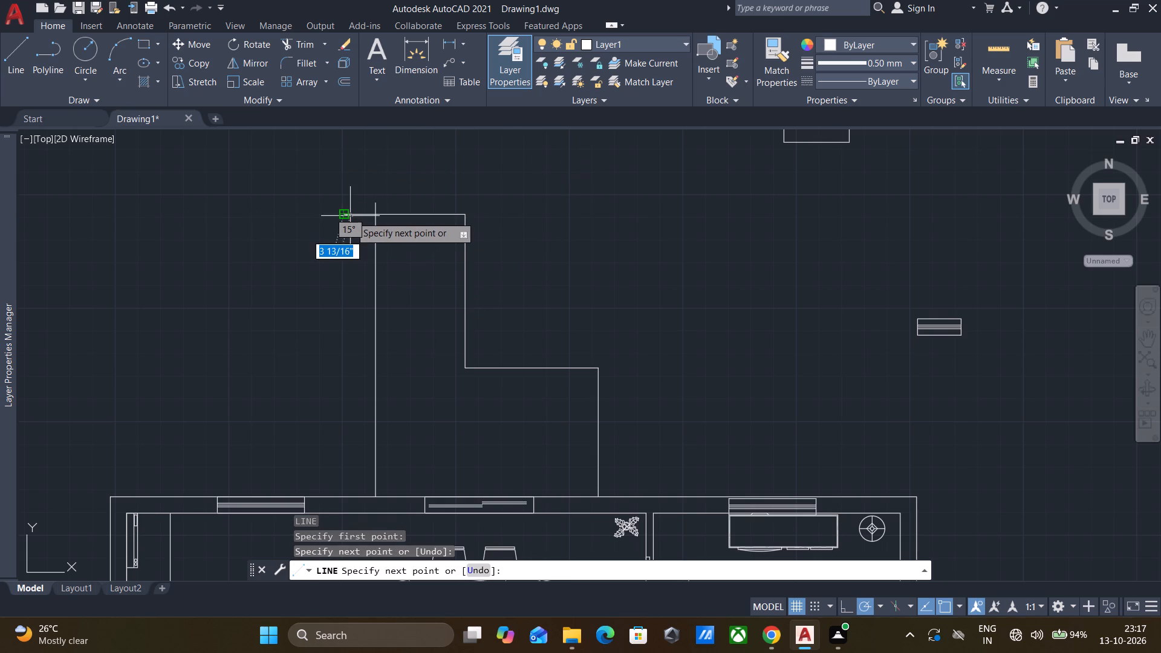
key("Escape")
Trim the overhanging ends of the long side line and the new horizontal line at the patio stairs' top corner.
type("TR")
key("Return")
key("Return")
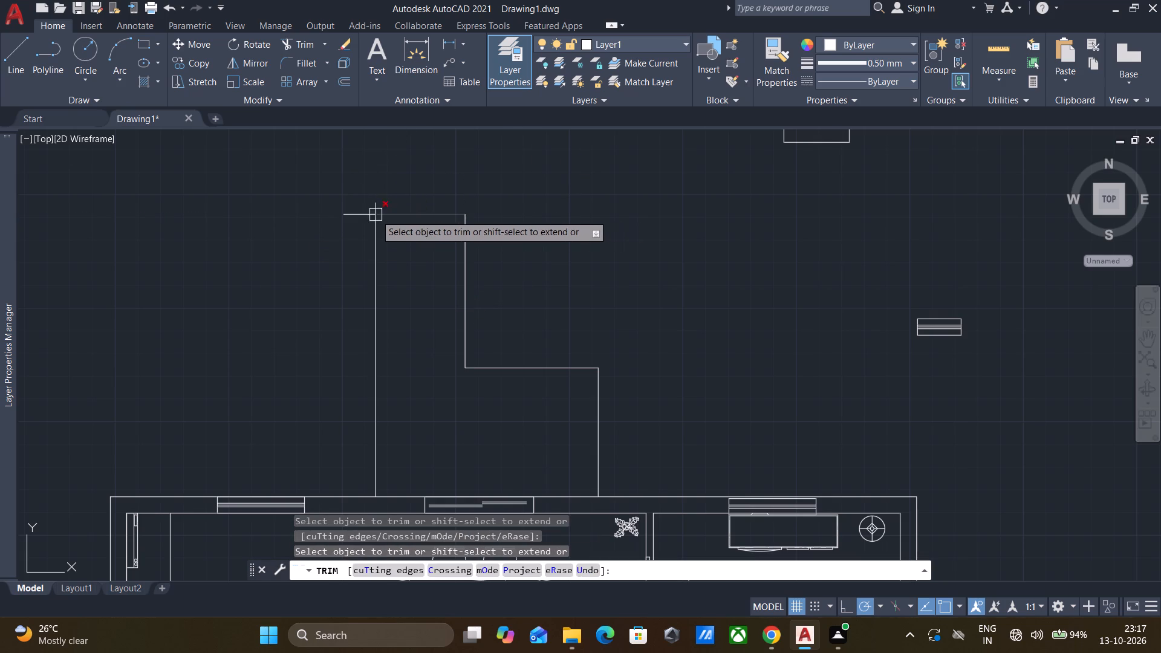
left_click(372, 200)
left_click(357, 210)
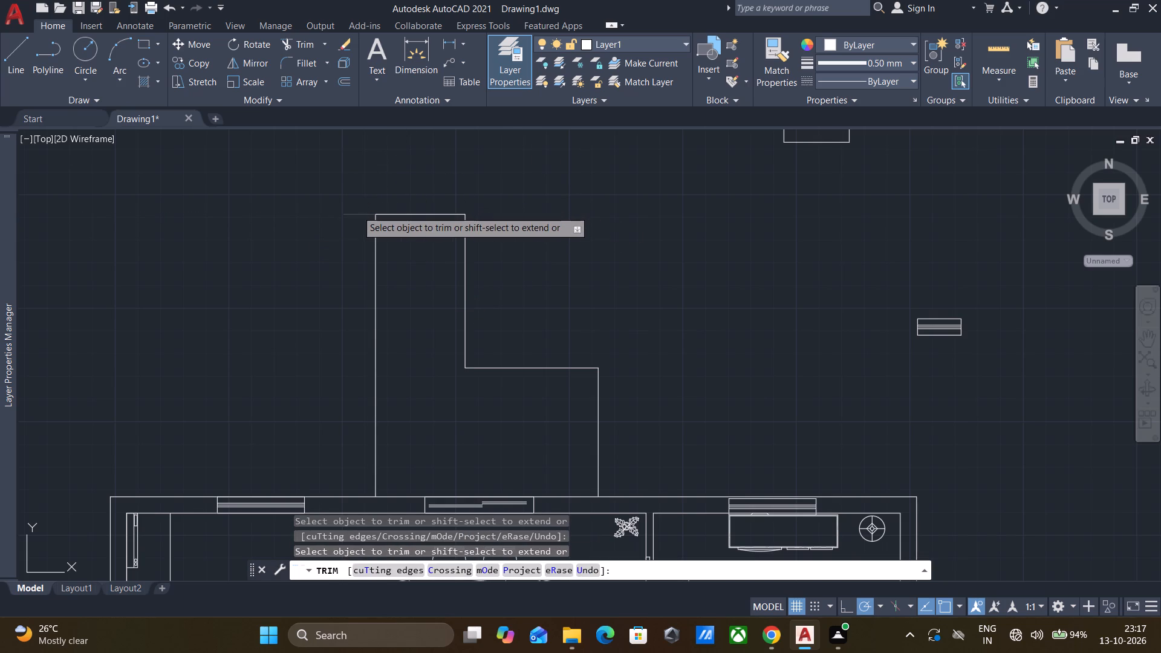
key("Escape")
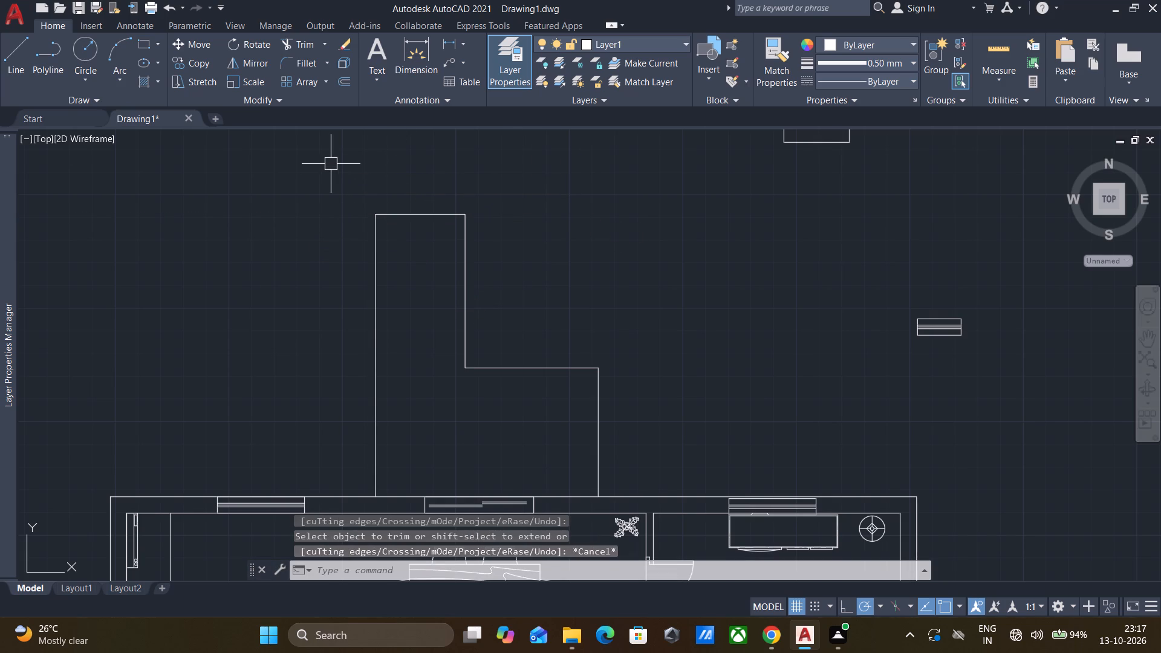
key("l")
key("Escape")
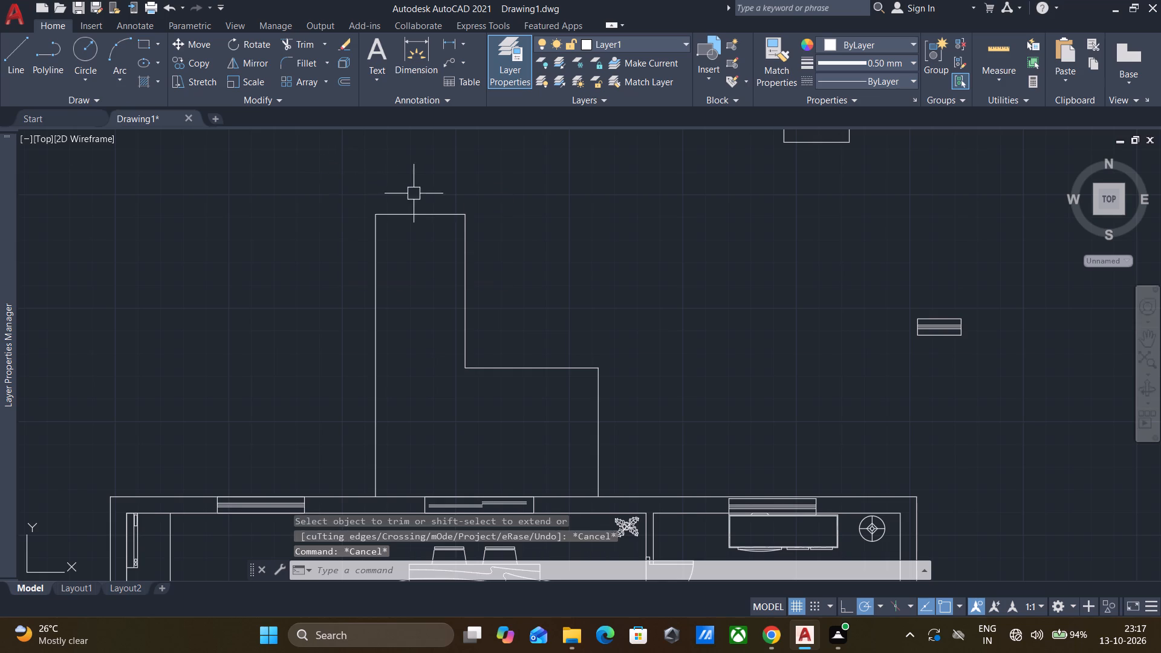
Copy the patio stairs' top line from its midpoint as an array of 8 items fitted straight down to the patio's upper edge.
left_click(418, 211)
key("c")
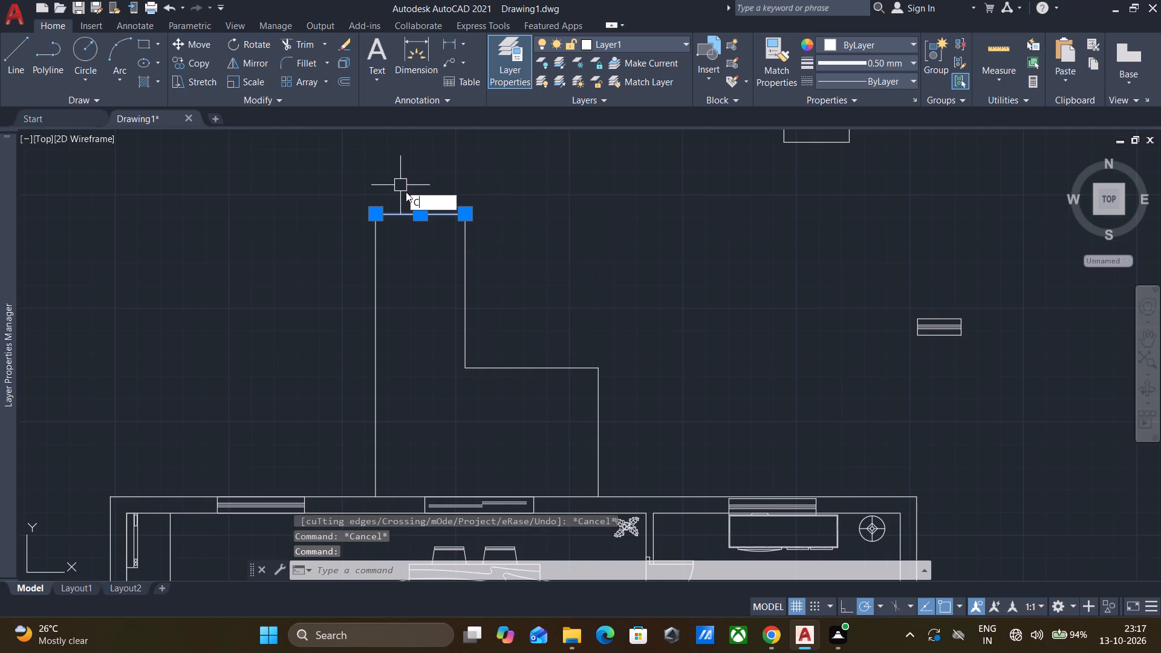
left_click(452, 230)
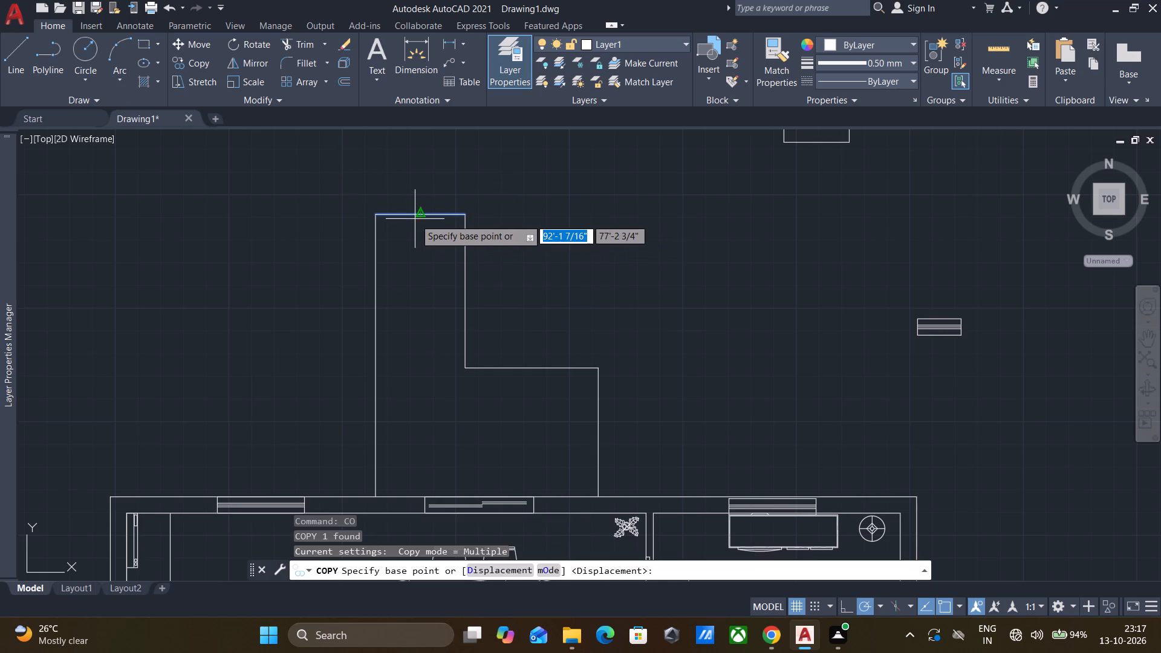
left_click(419, 214)
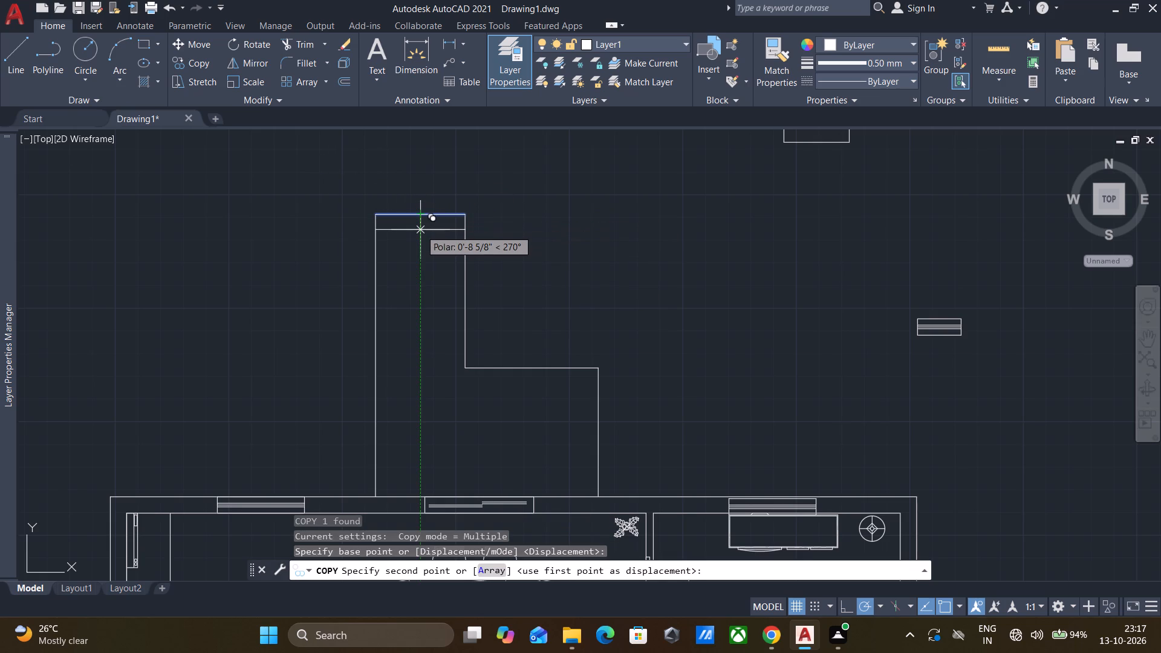
right_click(420, 230)
left_click(467, 285)
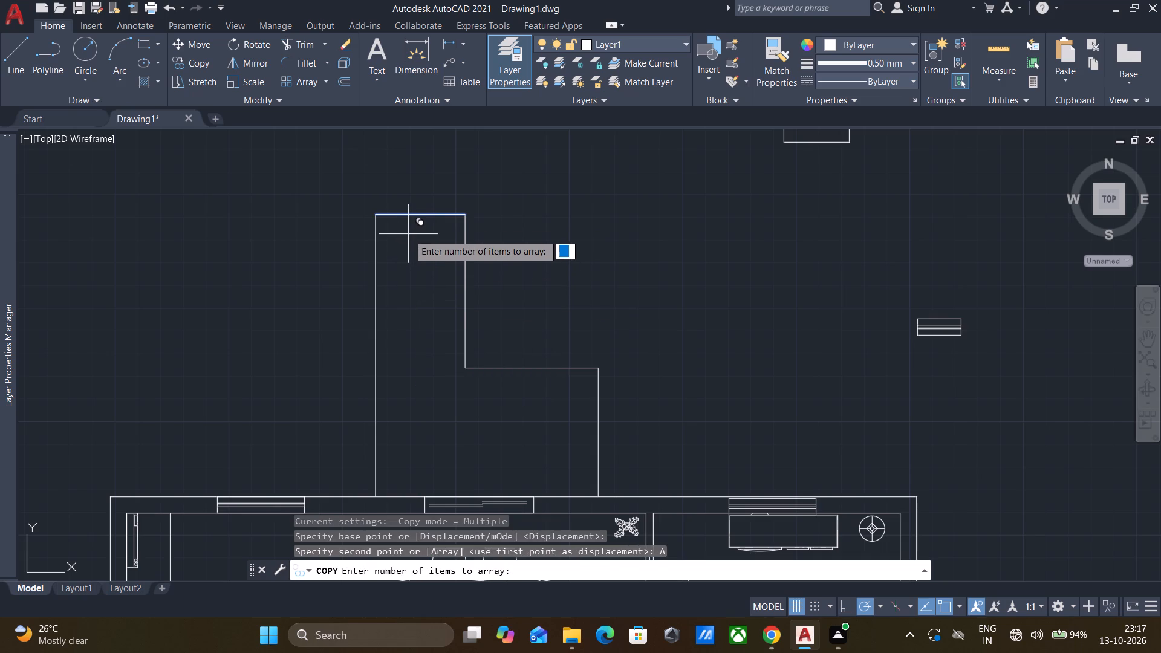
key("8")
key("Return")
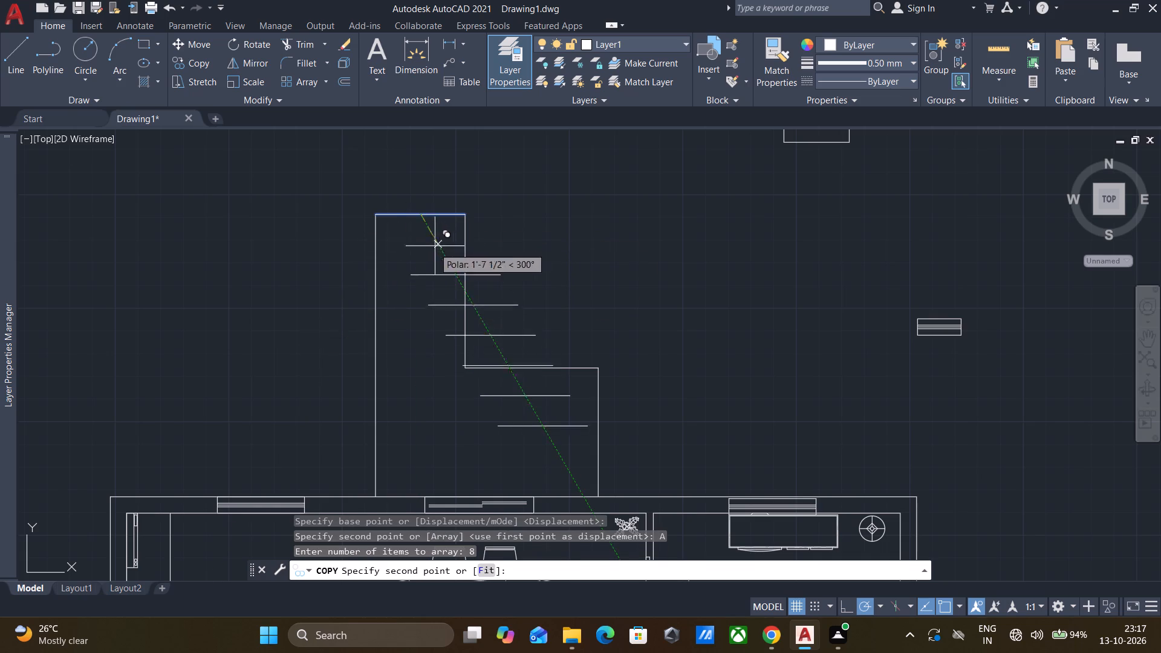
right_click(416, 242)
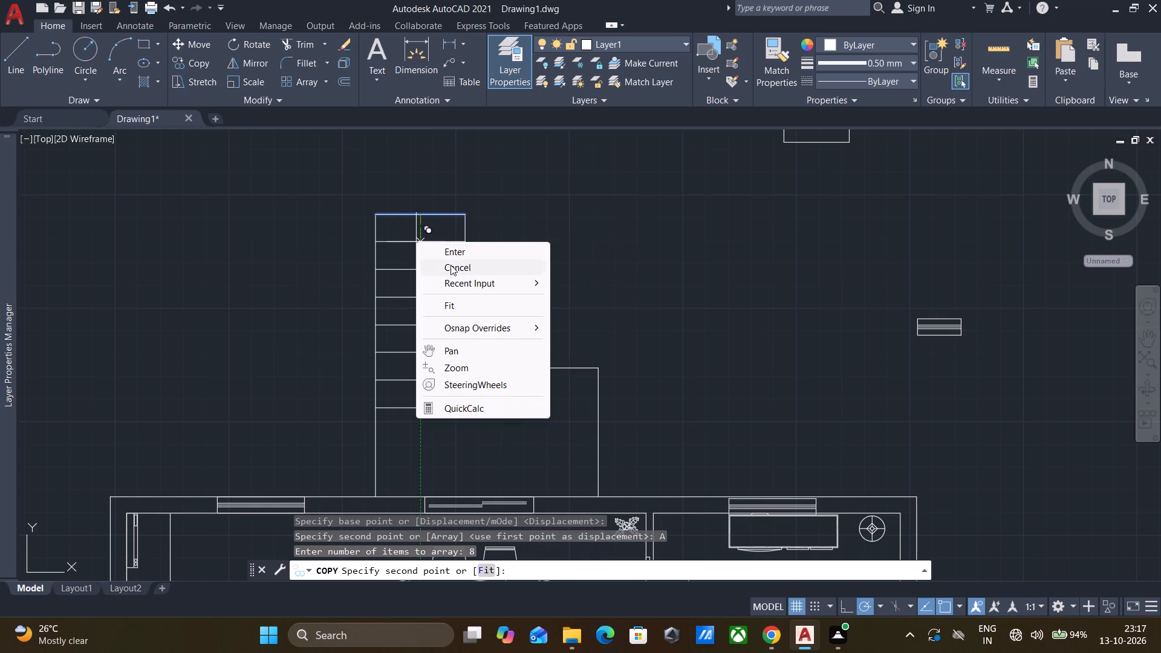
left_click(466, 304)
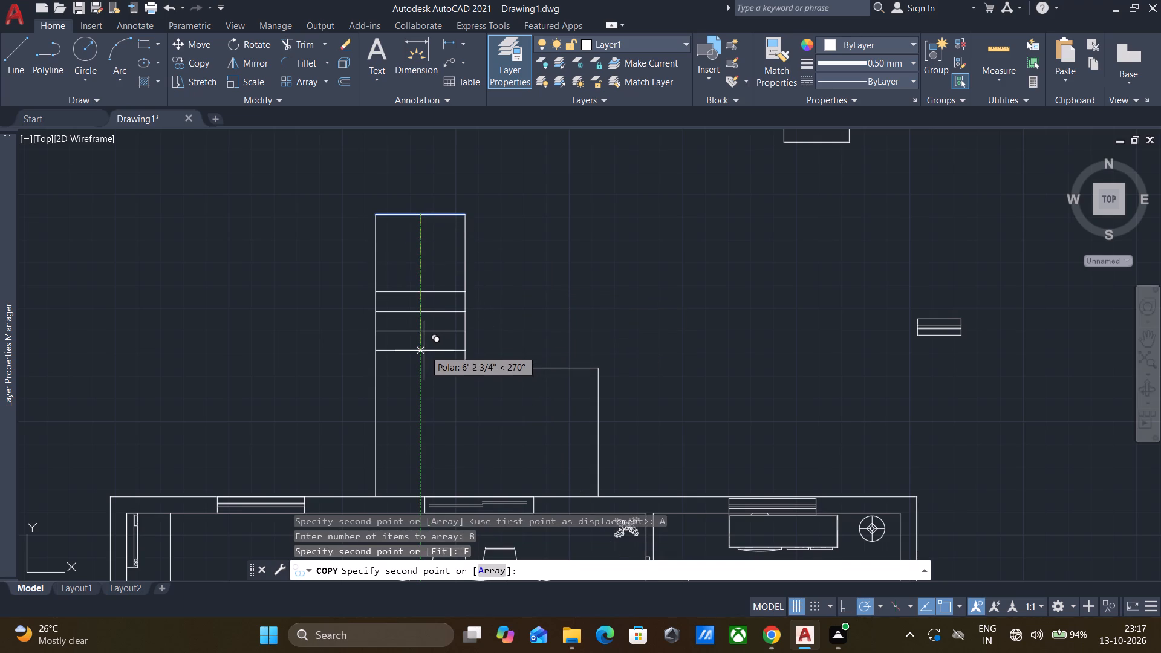
scroll(423, 351, "down", 2)
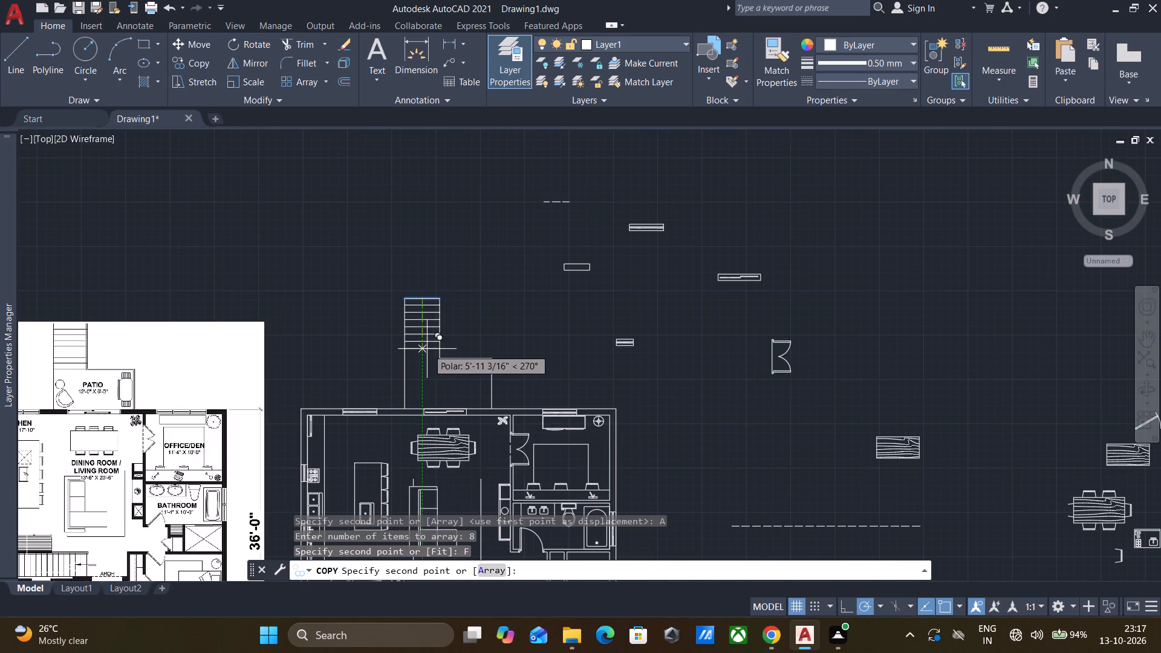
scroll(417, 348, "up", 2)
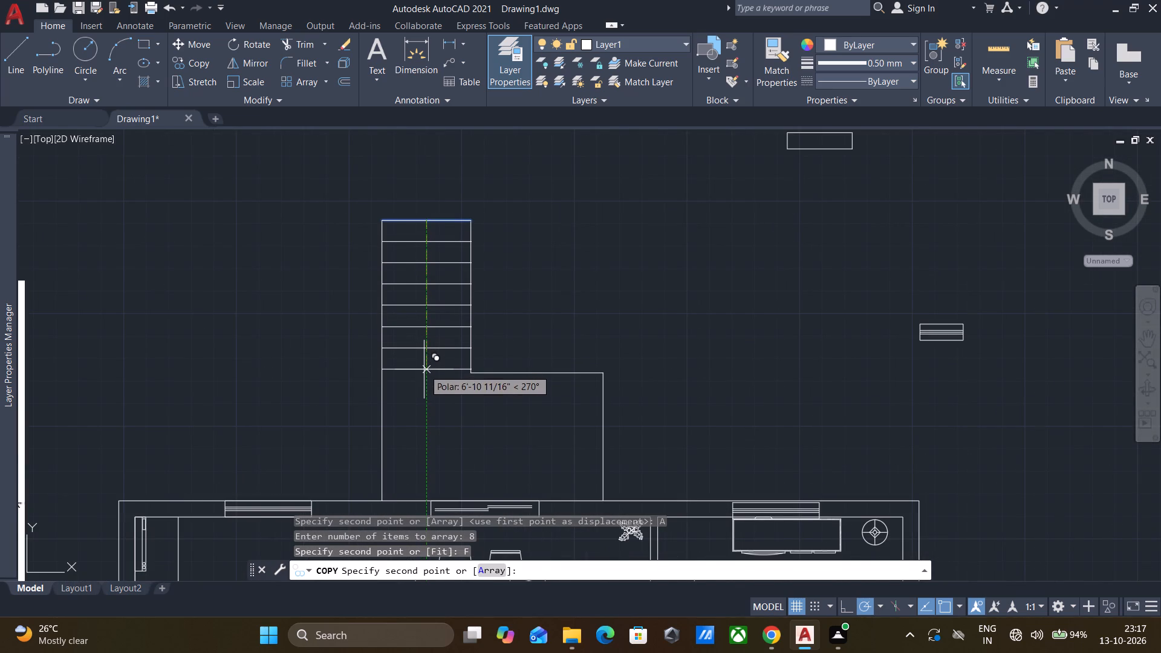
left_click(424, 372)
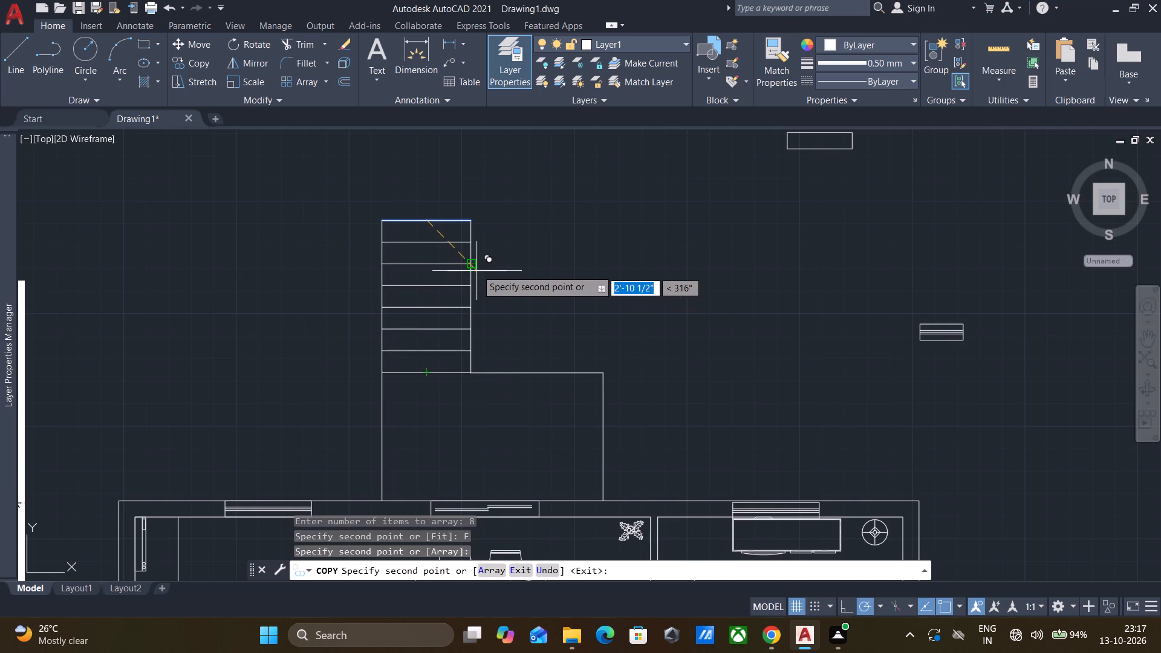
key("Escape")
Draw a tilted chair's slanted front edge in the patio's lower-left corner, plus its lower side about 1'-2" long at 210°.
scroll(476, 267, "down", 2)
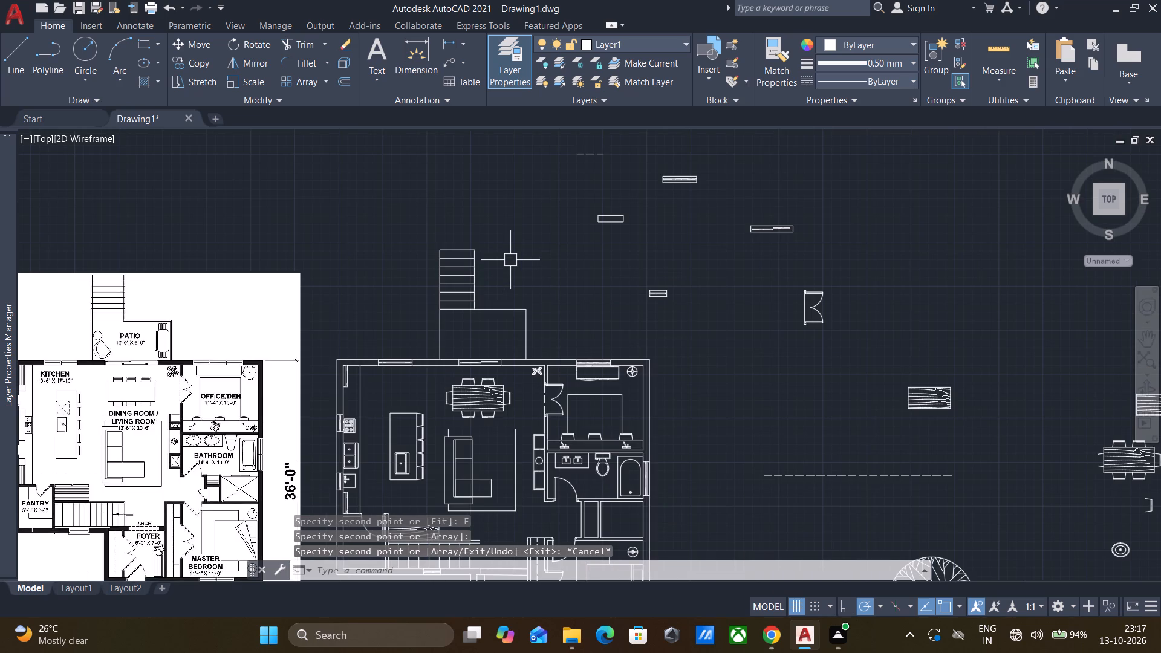
middle_click_drag(512, 259, 513, 218)
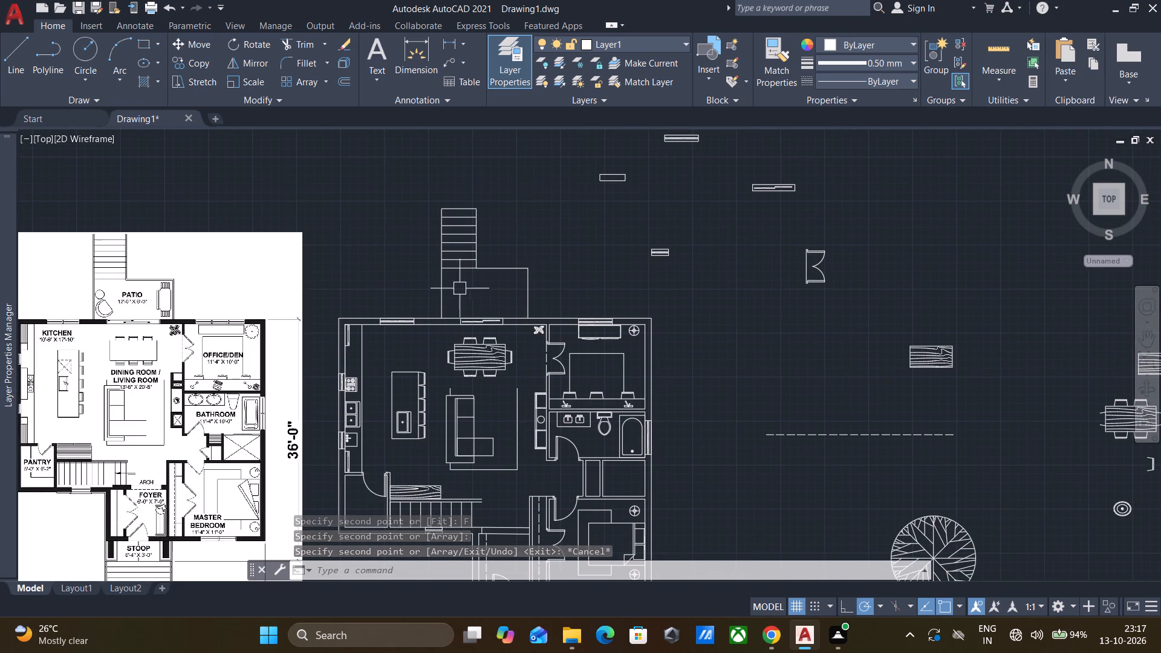
middle_click_drag(405, 275, 418, 259)
scroll(424, 258, "up", 2)
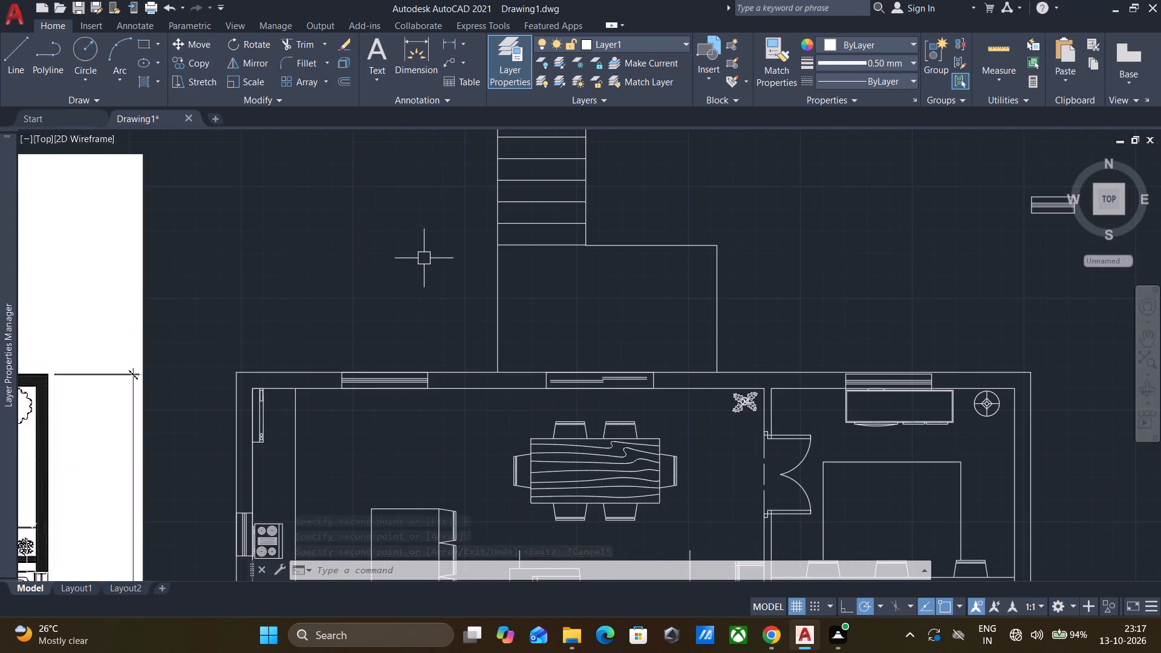
key("l")
key("Return")
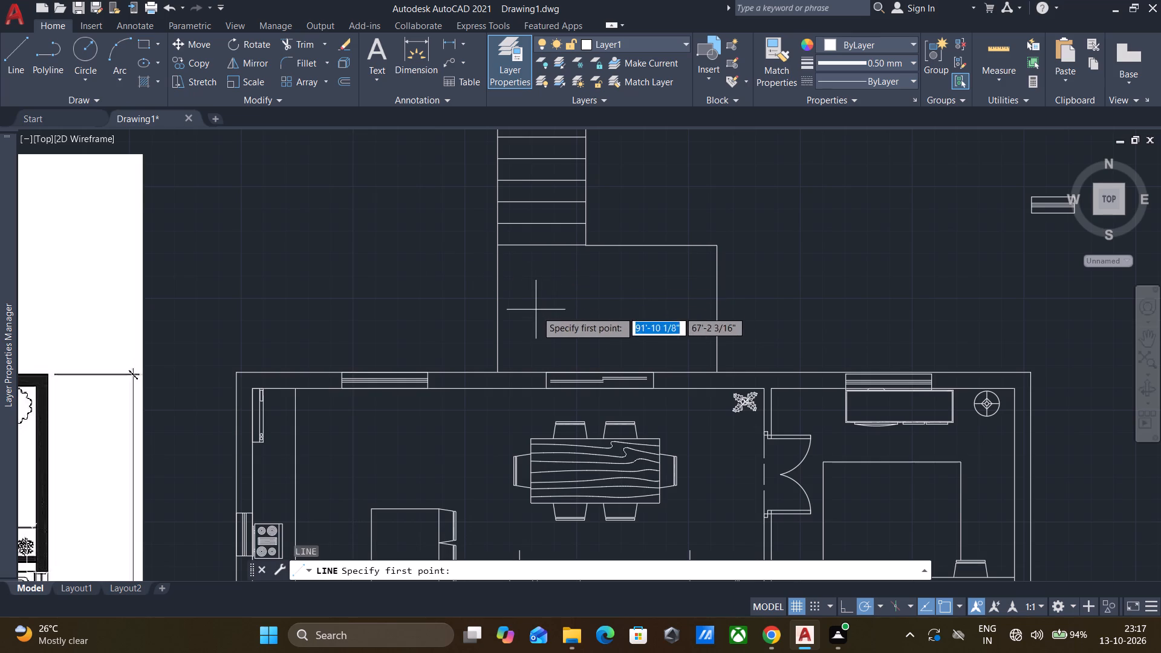
left_click_drag(528, 308, 536, 313)
left_click(551, 352)
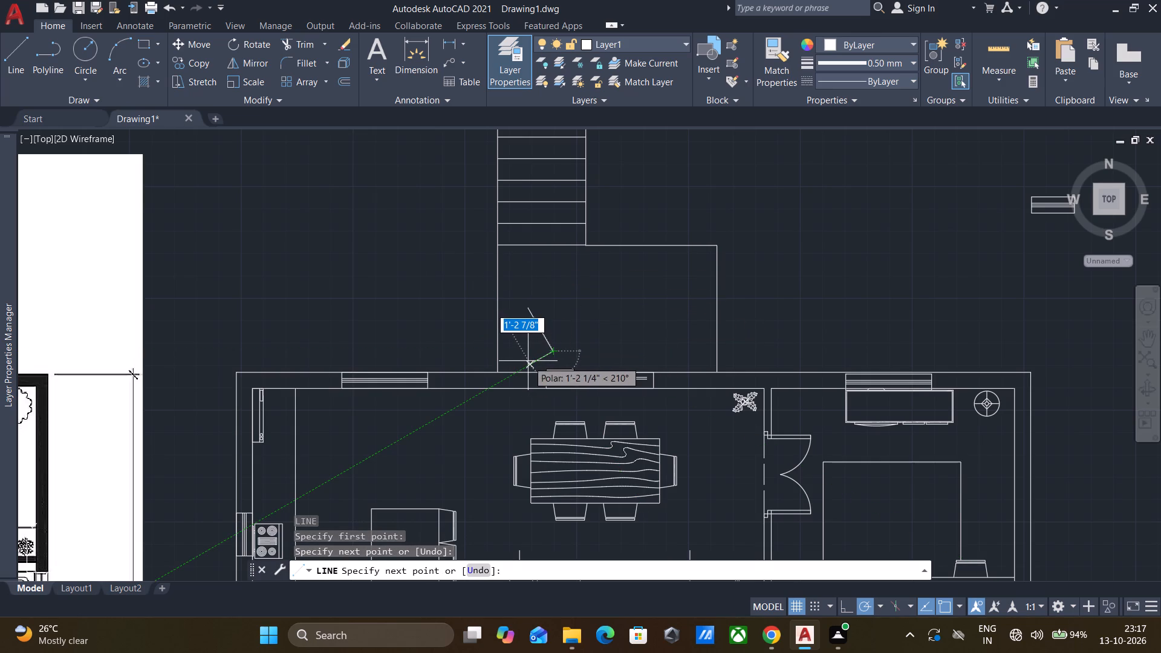
left_click(527, 361)
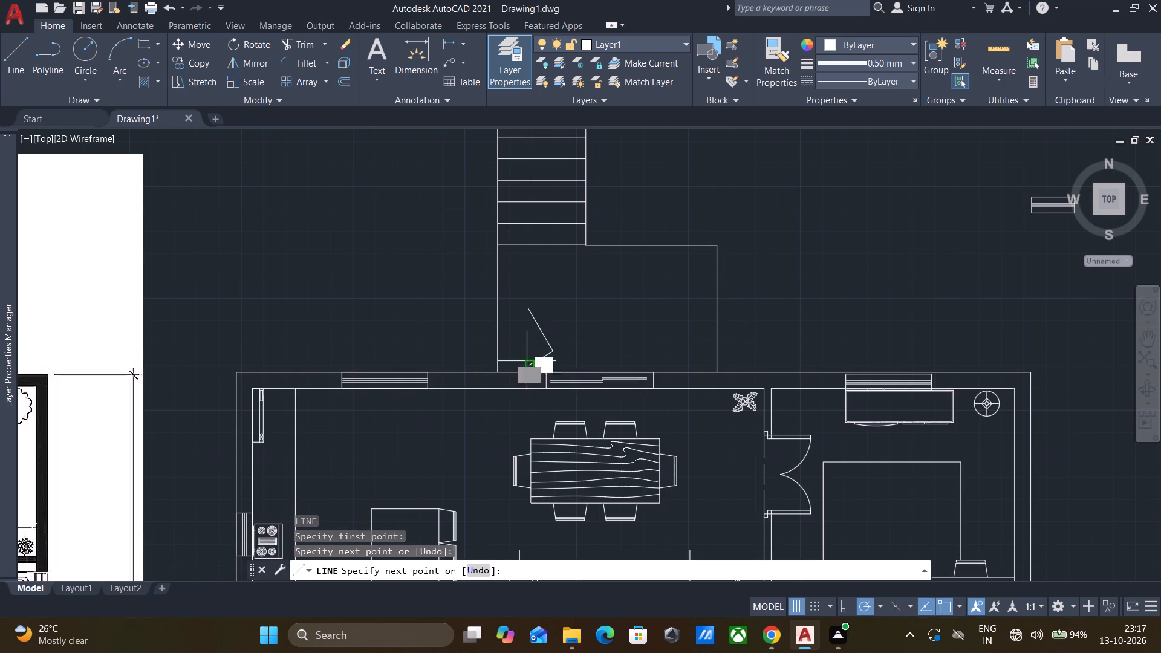
key("Escape")
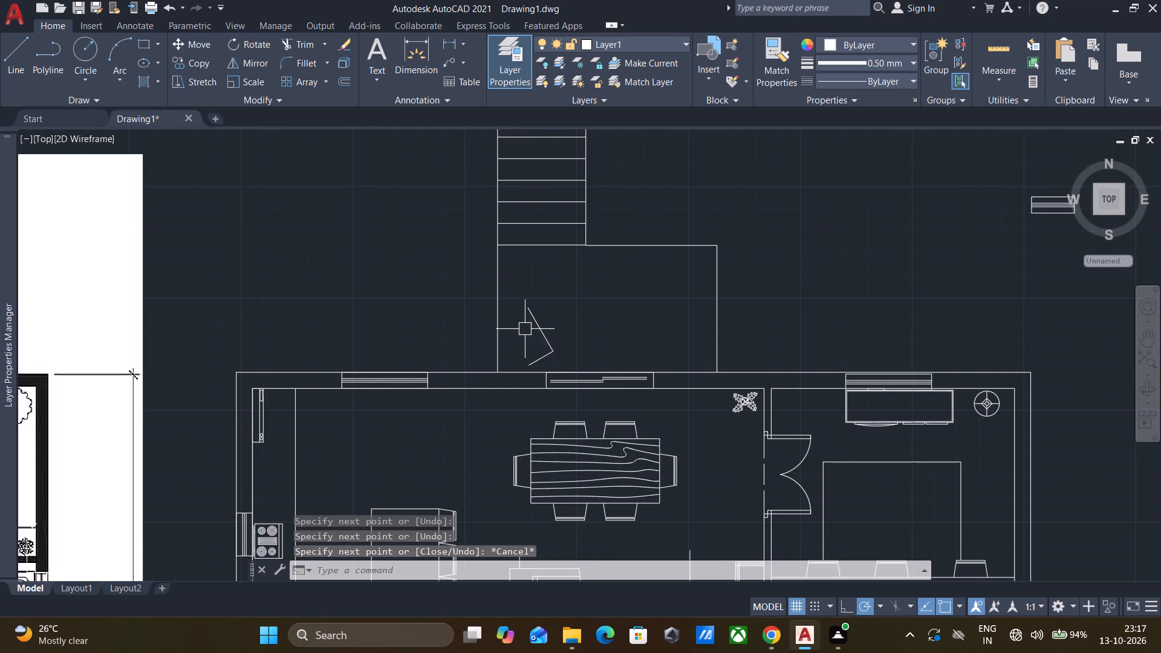
Draw the chair's upper side from the top end of the slanted front edge, parallel to and about as long as the lower side.
key("l")
key("Return")
left_click(525, 307)
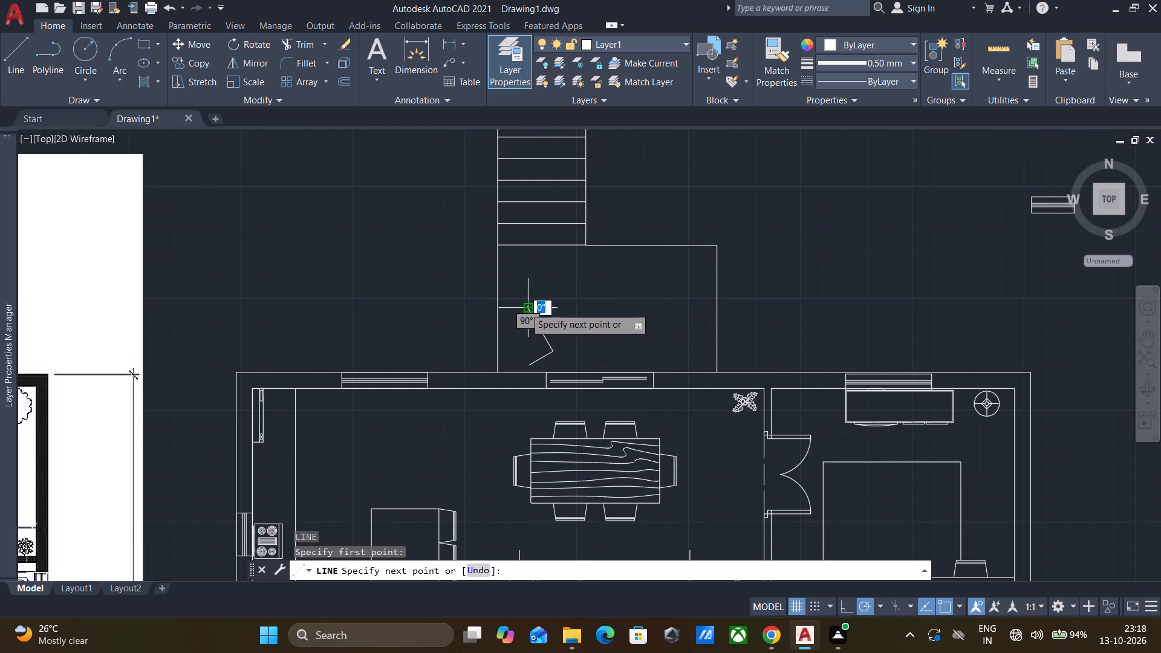
left_click(507, 323)
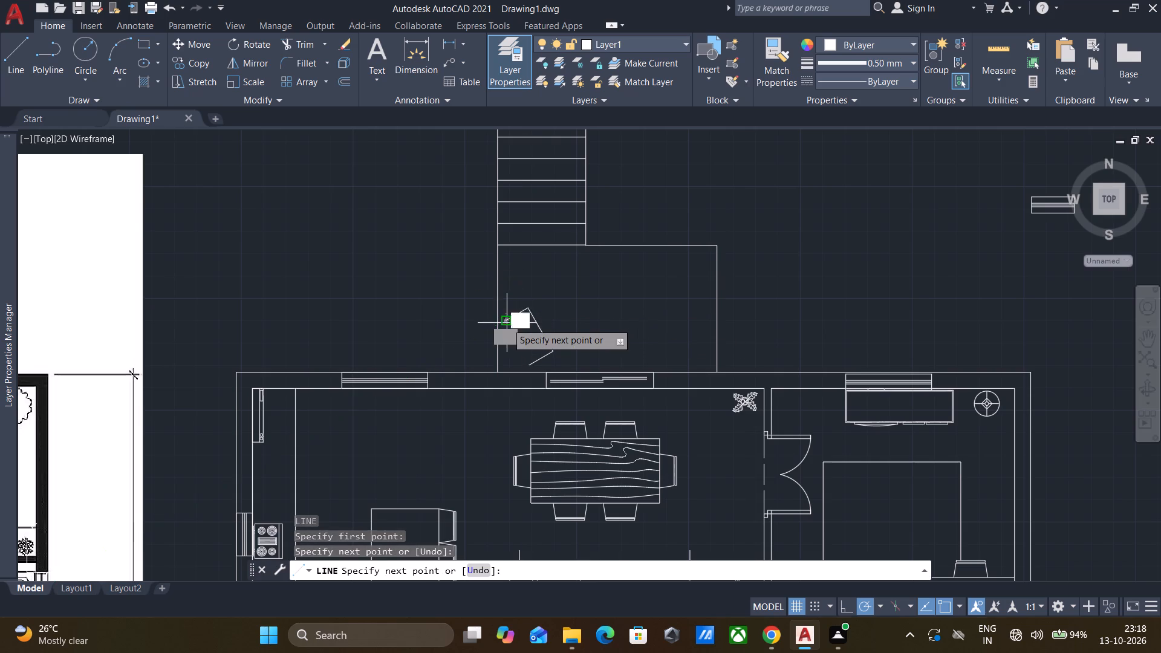
key("Escape")
Fillet the free ends of the chair's two parallel sides into a rounded back.
key("f")
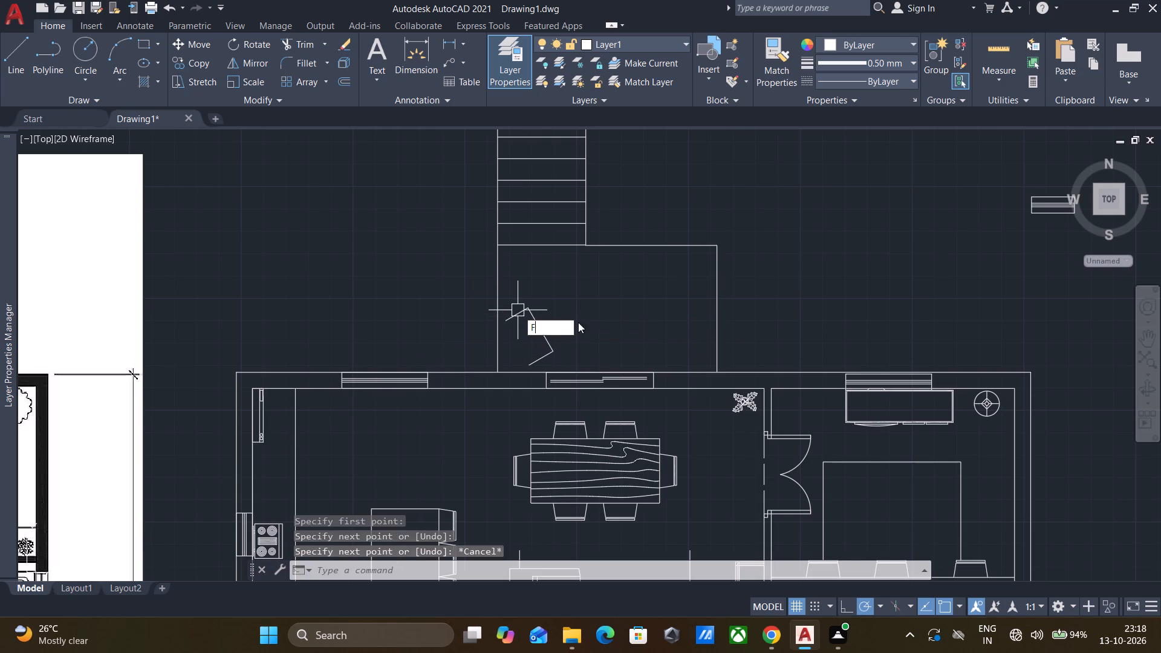
left_click(558, 340)
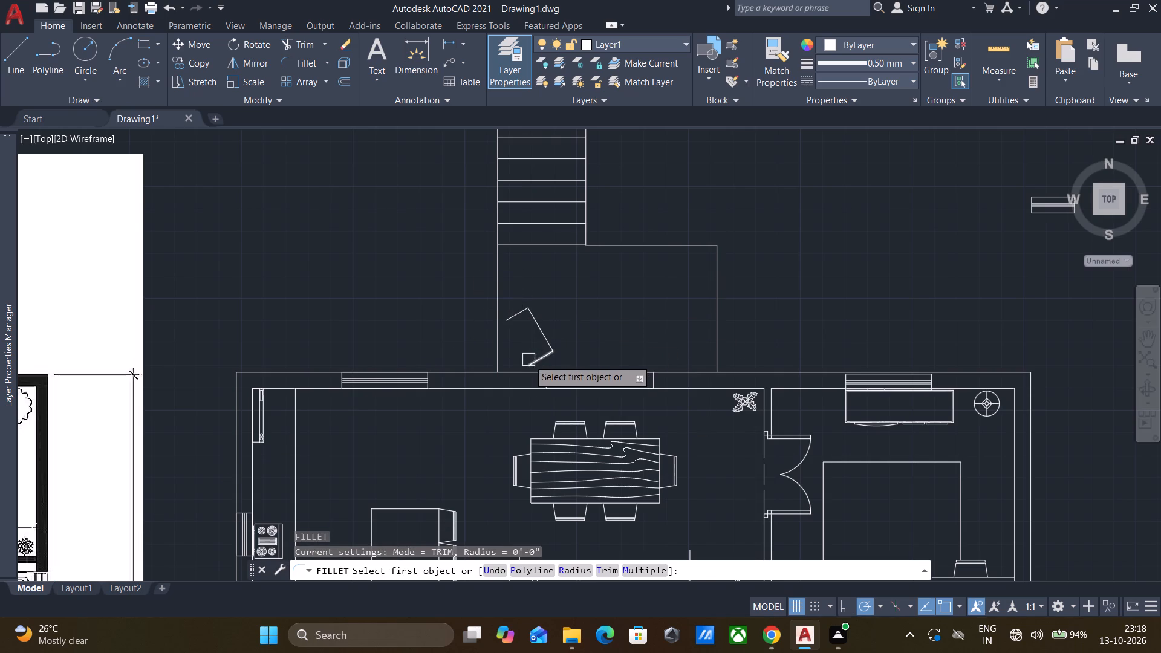
left_click(528, 360)
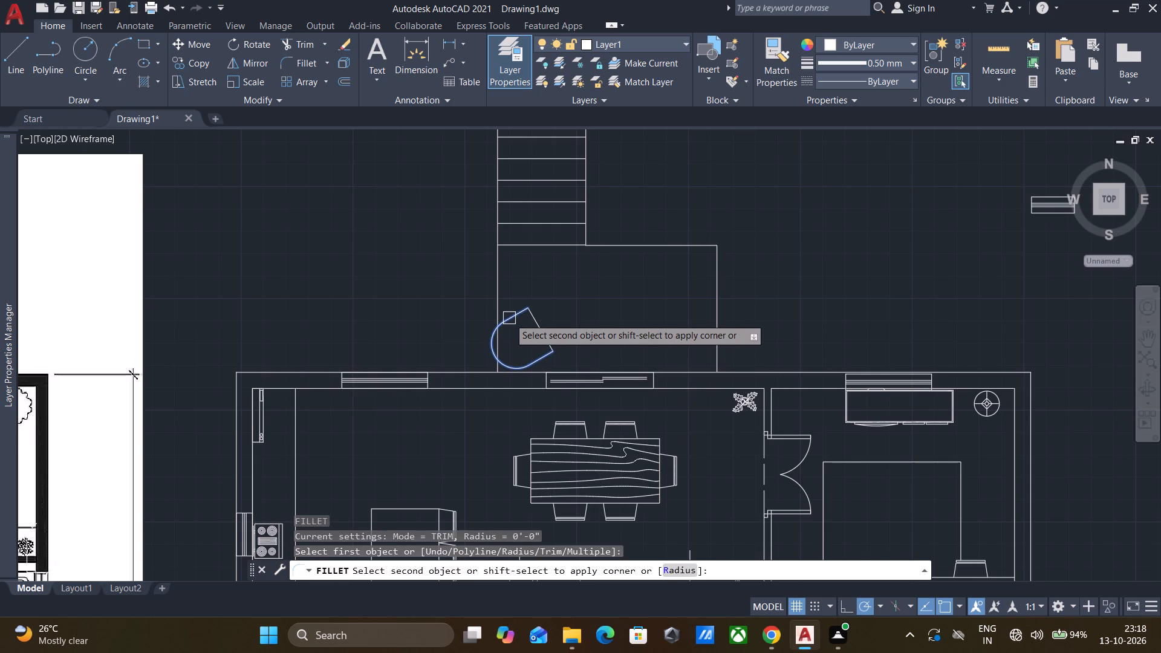
left_click(509, 318)
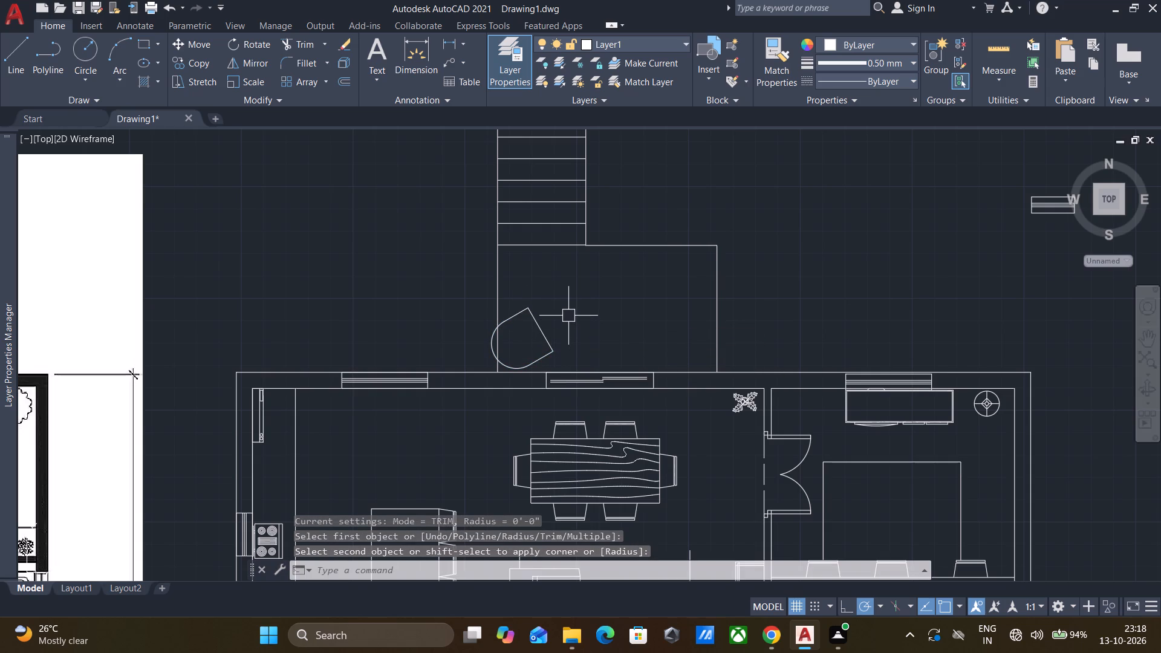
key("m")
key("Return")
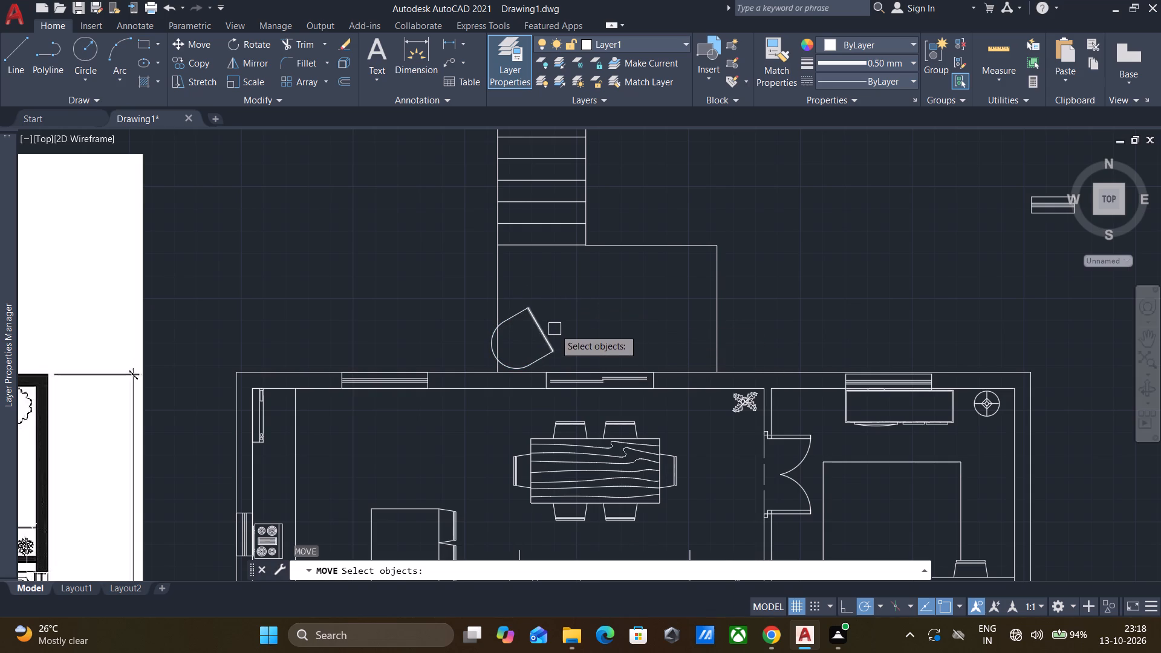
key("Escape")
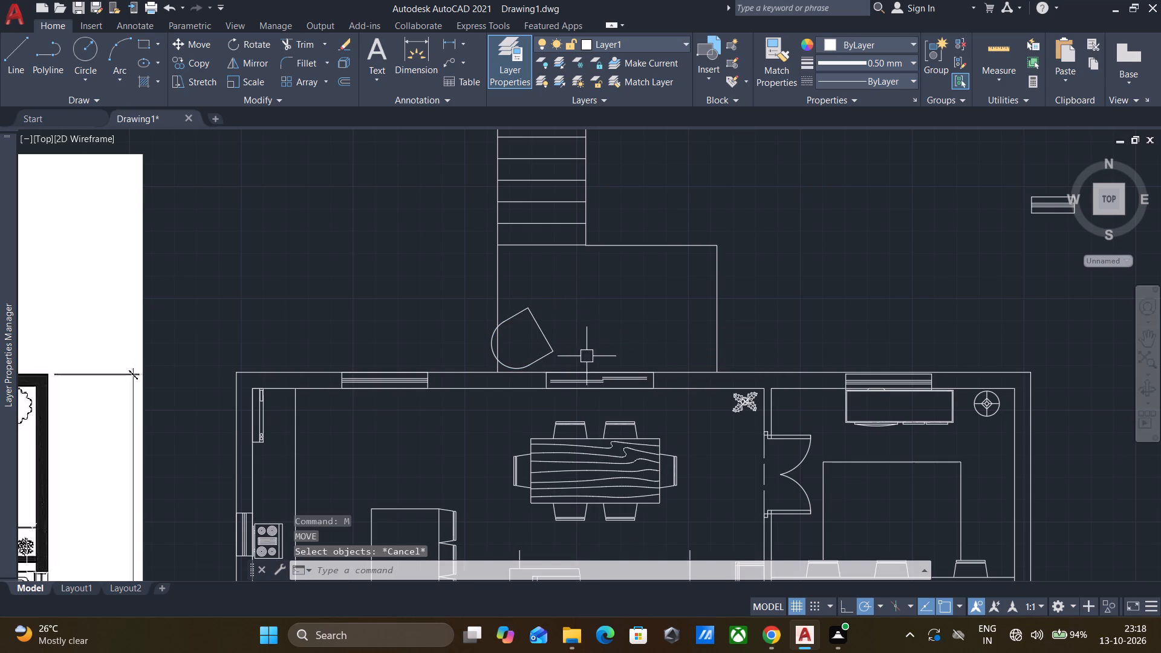
Move the whole tilted chair about 9" at 0° so it sits clear inside the patio's left edge.
left_click_drag(585, 362, 575, 357)
left_click(506, 310)
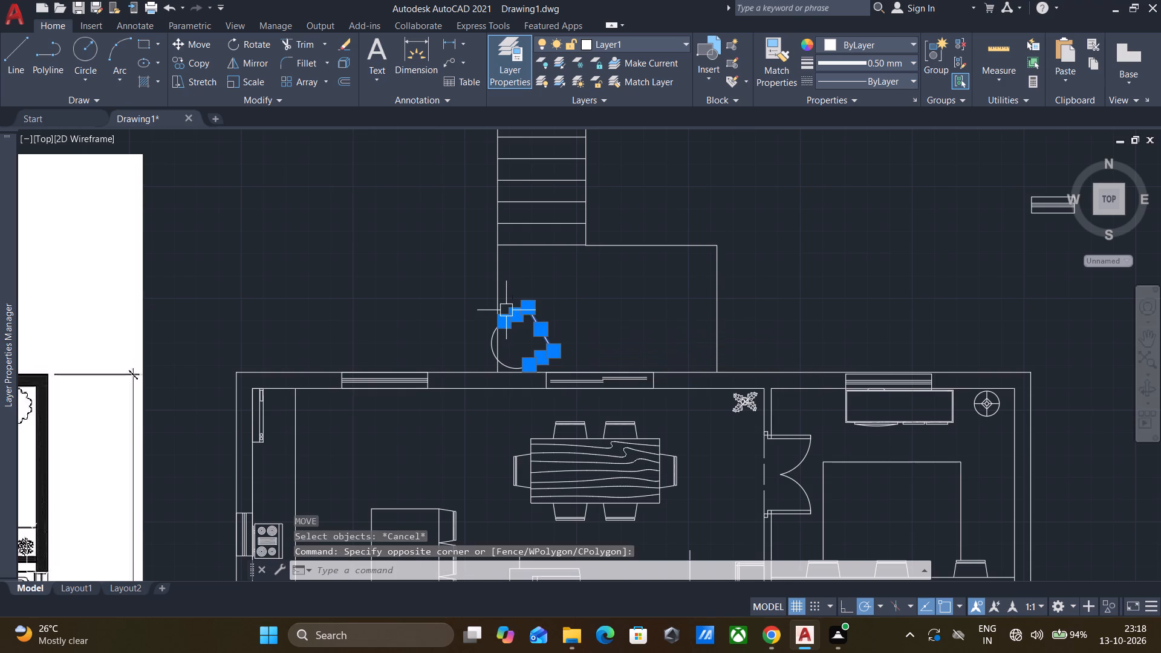
left_click(486, 350)
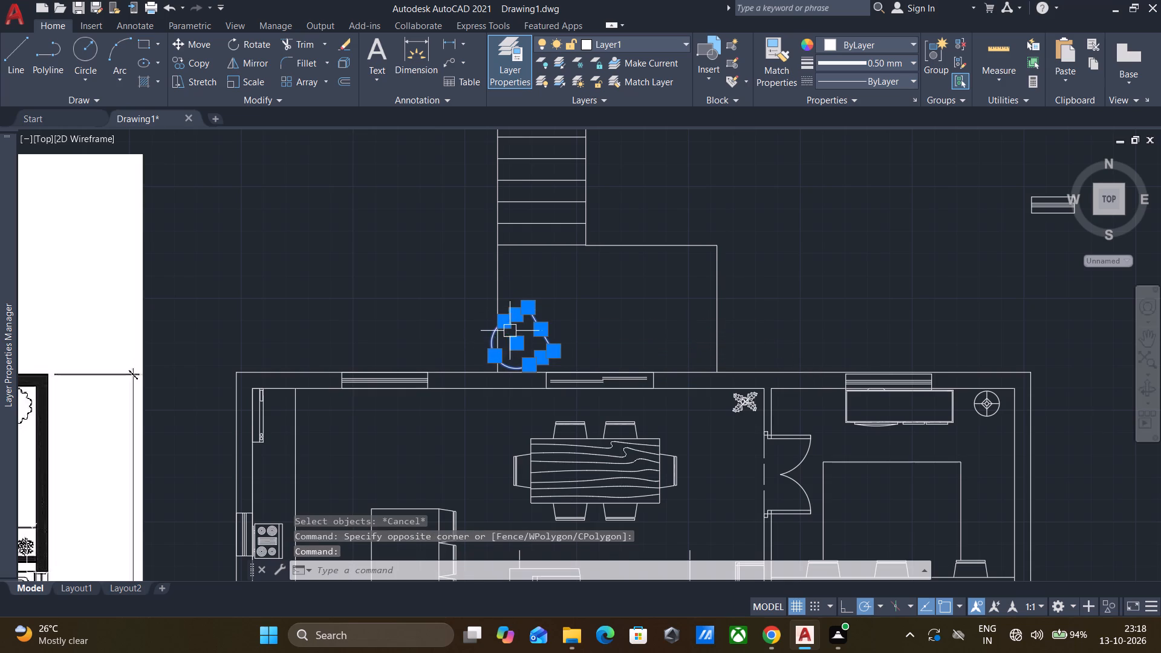
key("m")
key("Return")
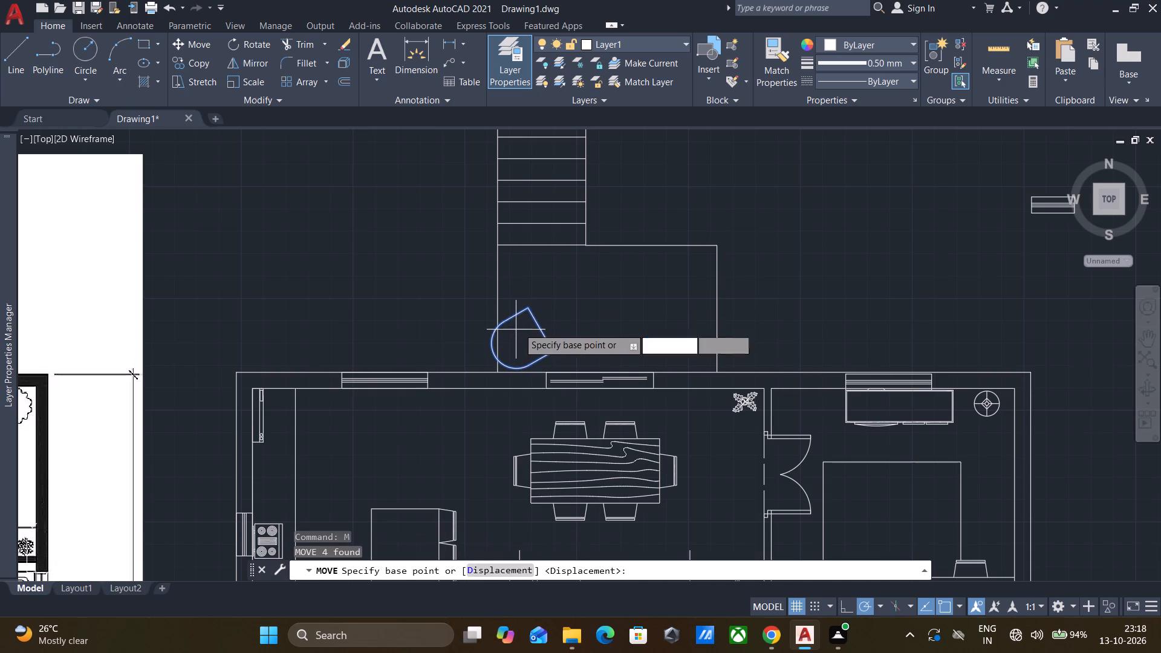
left_click(537, 326)
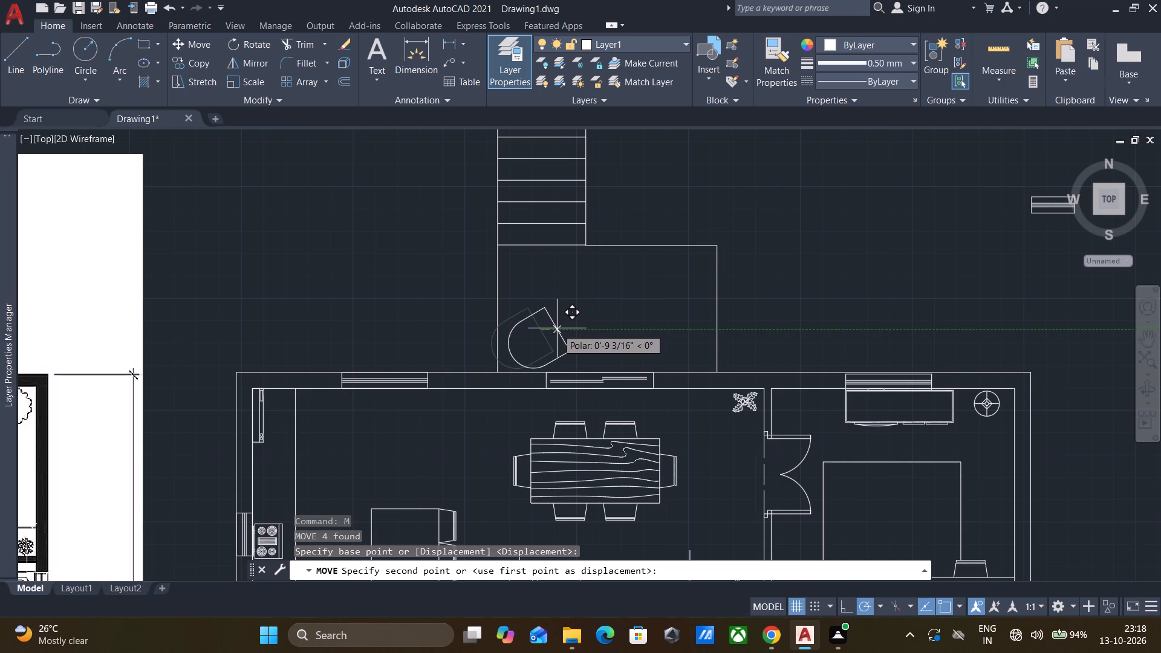
left_click(557, 328)
key("Escape")
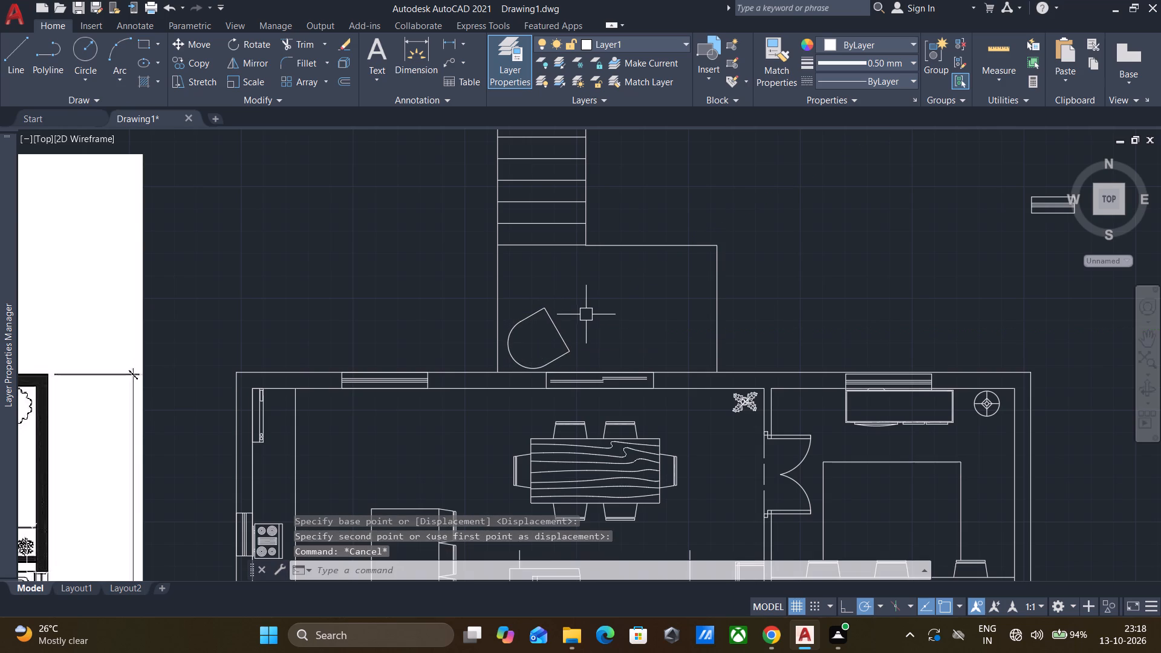
Offset the chair's rounded back arc inward by 1", and offset the resulting arc inward by another 1".
scroll(583, 315, "down", 1)
middle_click_drag(582, 314, 582, 288)
middle_click_drag(599, 288, 633, 267)
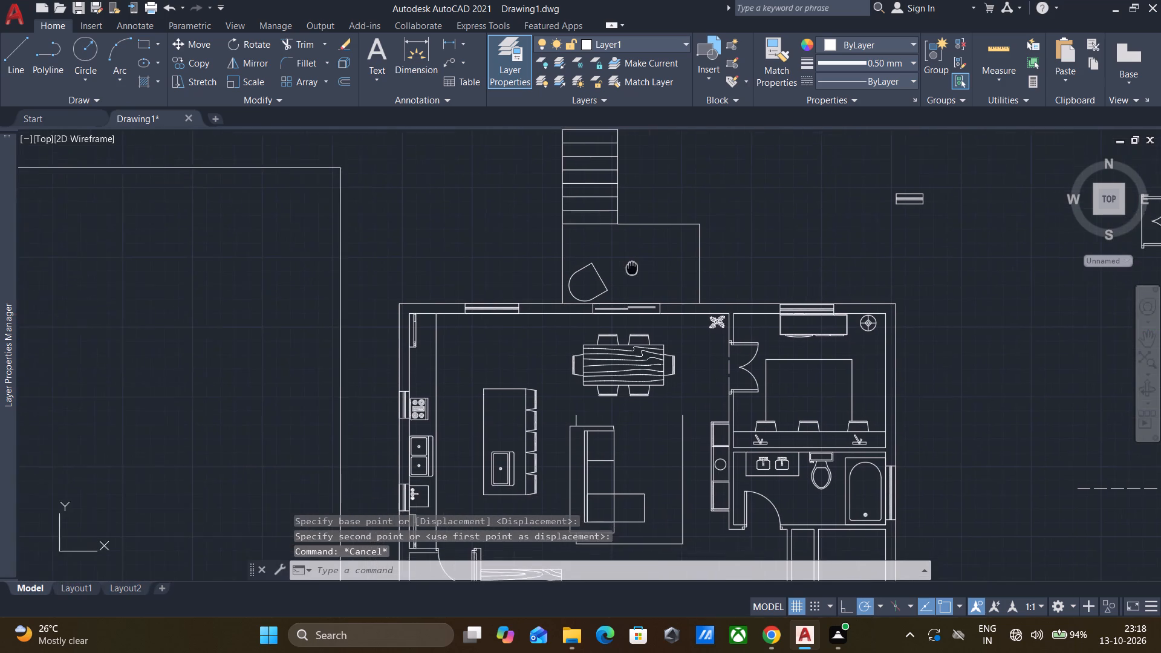
middle_click_drag(633, 267, 648, 263)
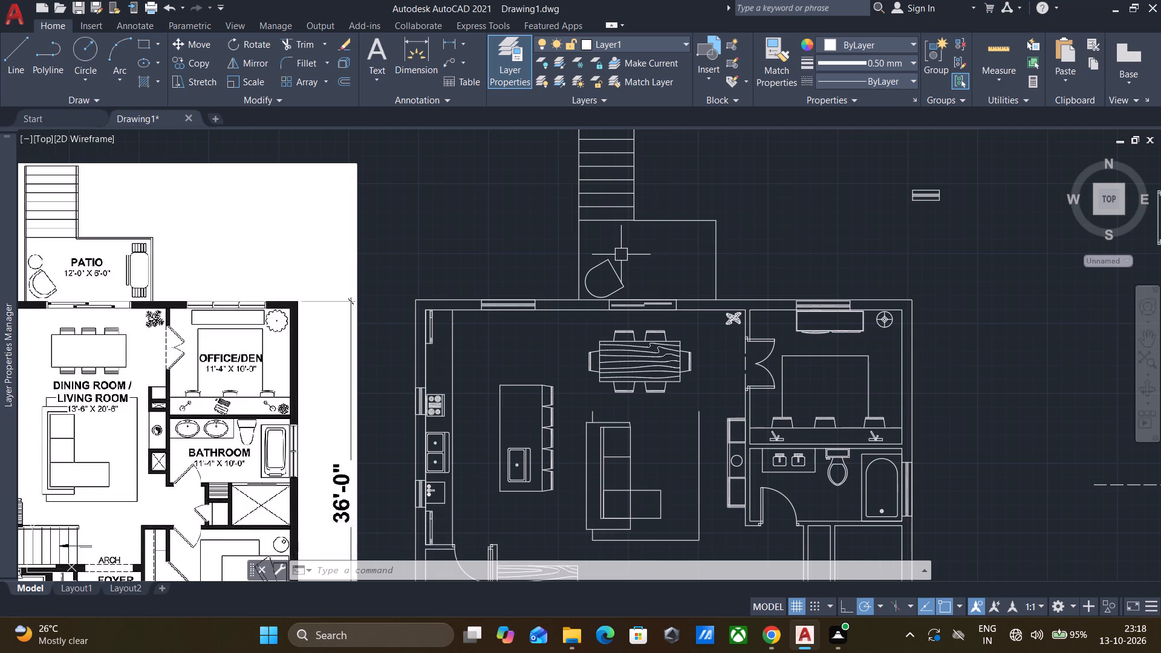
scroll(616, 254, "up", 1)
middle_click_drag(616, 254, 619, 244)
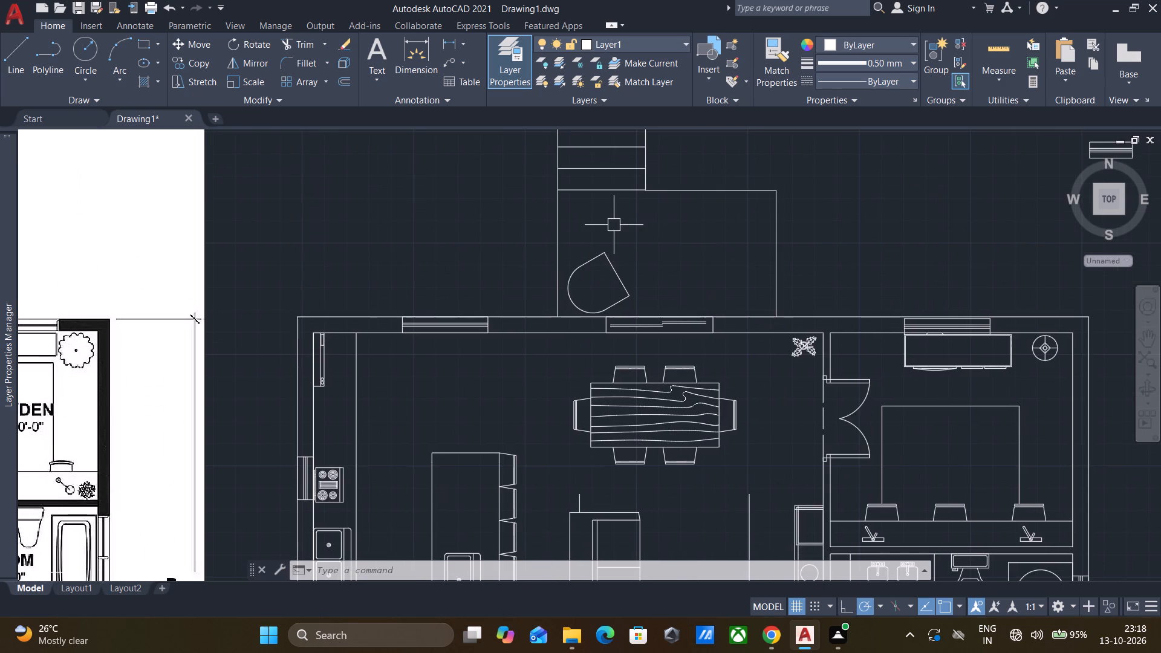
key("o")
left_click(646, 257)
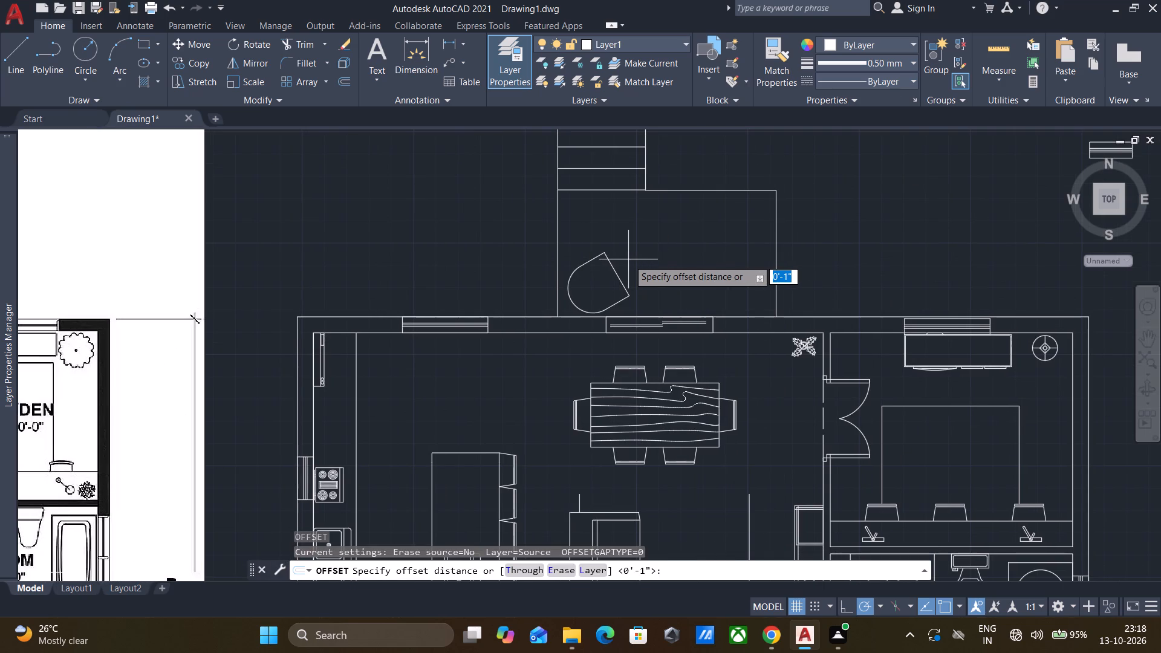
key("Return")
left_click(579, 305)
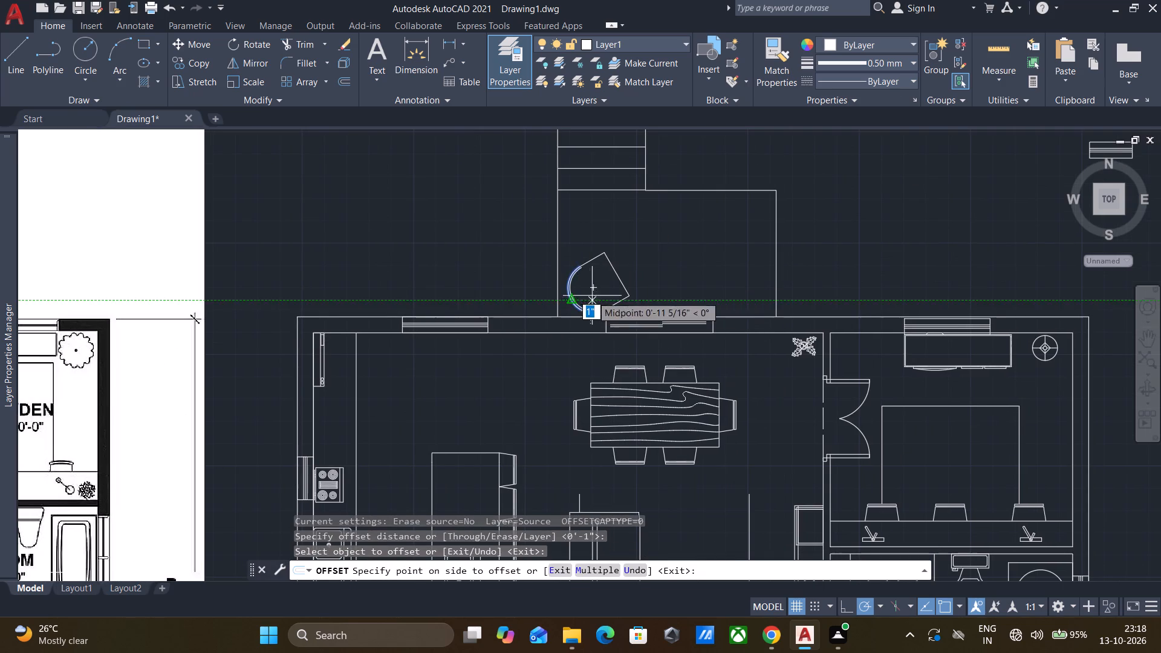
left_click(594, 293)
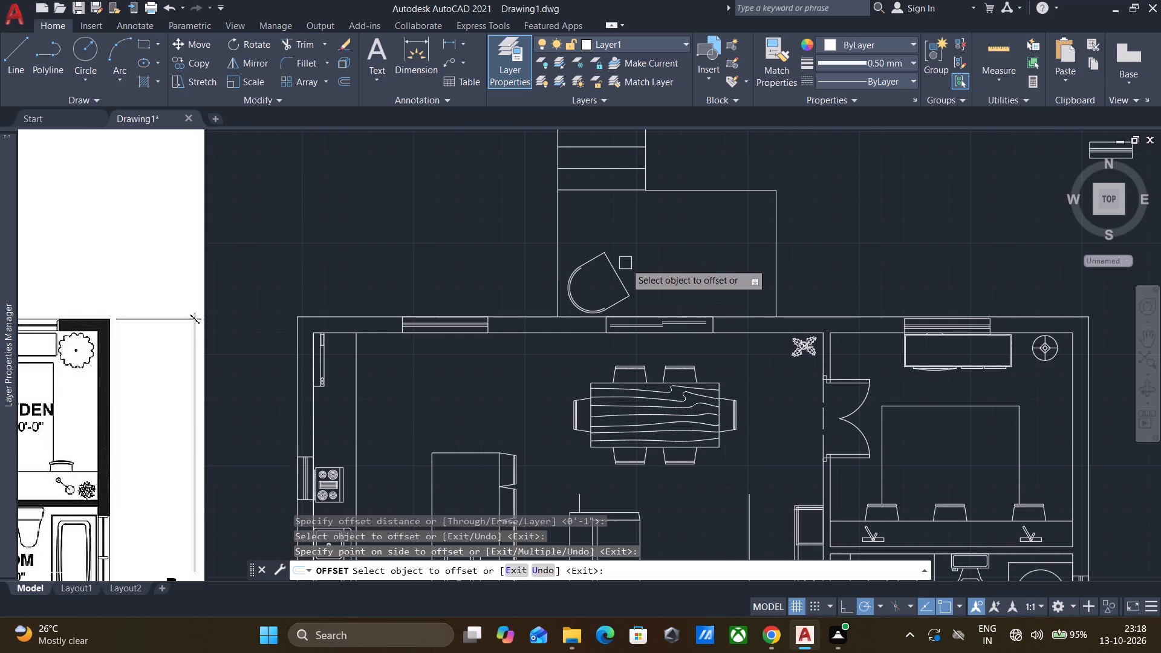
scroll(619, 265, "up", 3)
left_click(444, 424)
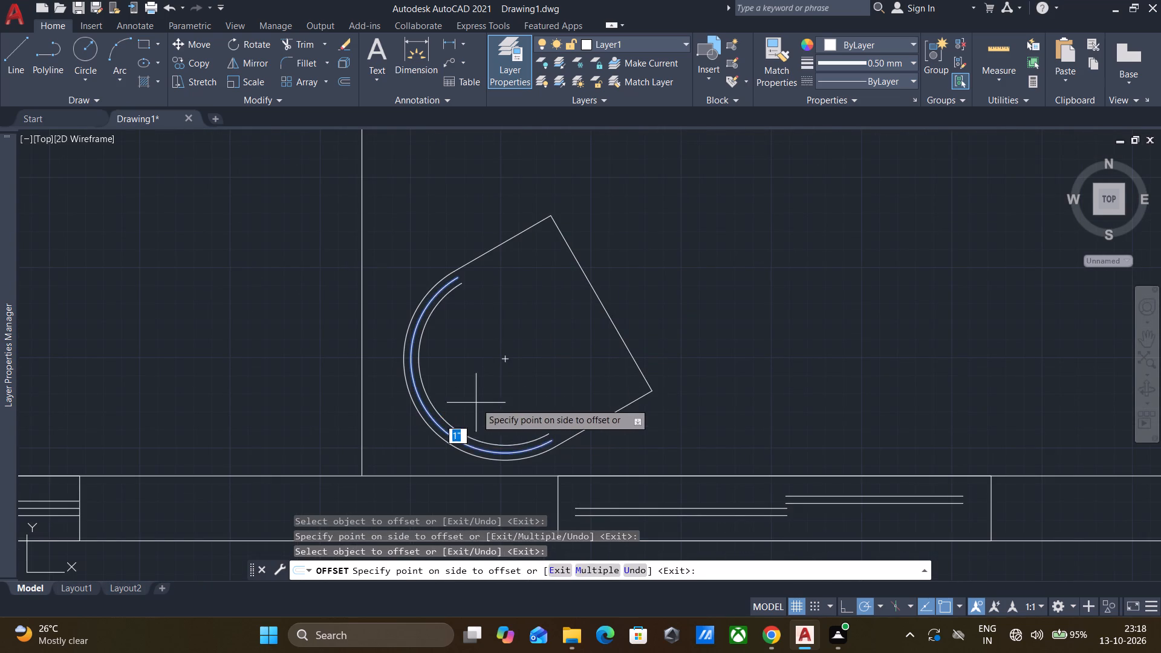
left_click(512, 375)
key("Escape")
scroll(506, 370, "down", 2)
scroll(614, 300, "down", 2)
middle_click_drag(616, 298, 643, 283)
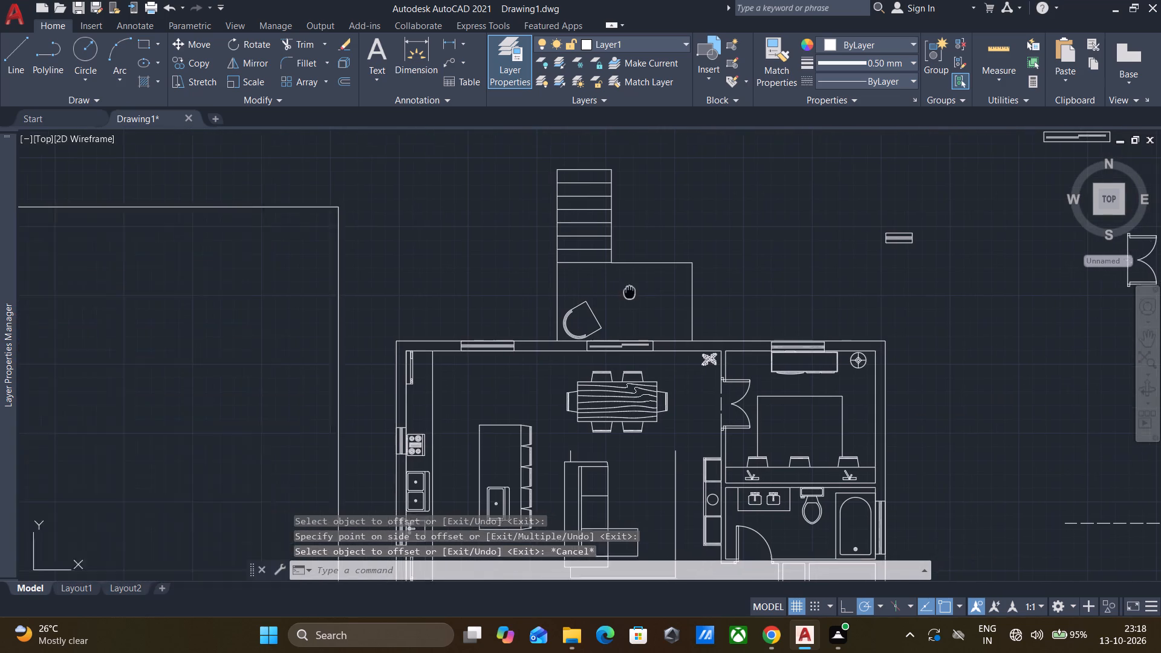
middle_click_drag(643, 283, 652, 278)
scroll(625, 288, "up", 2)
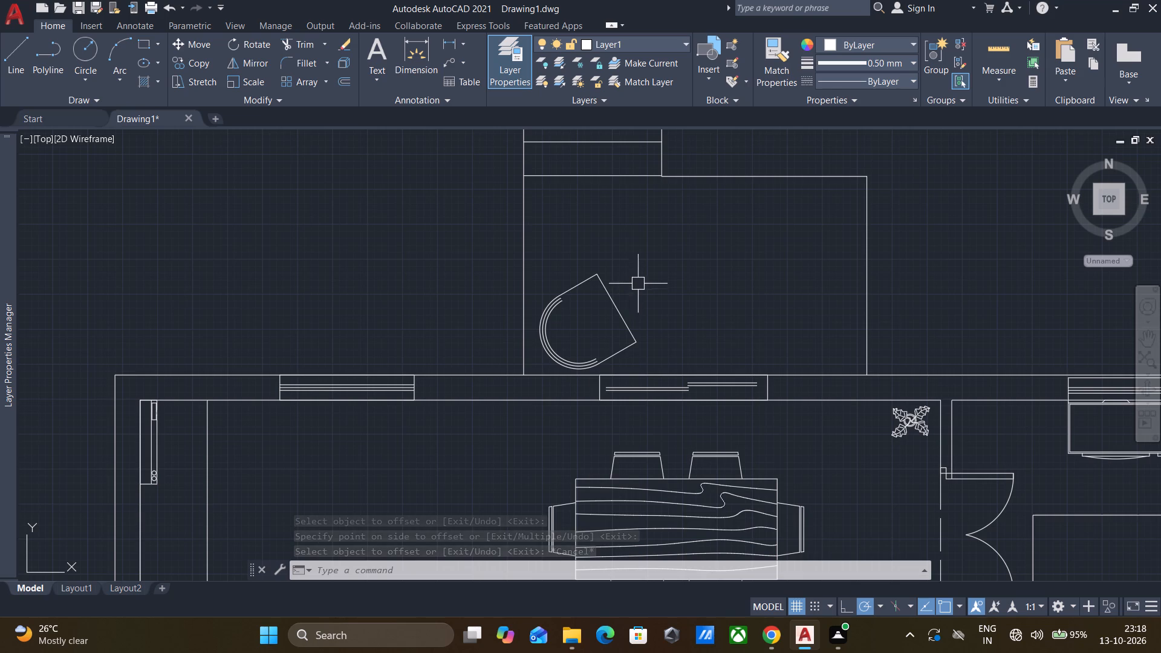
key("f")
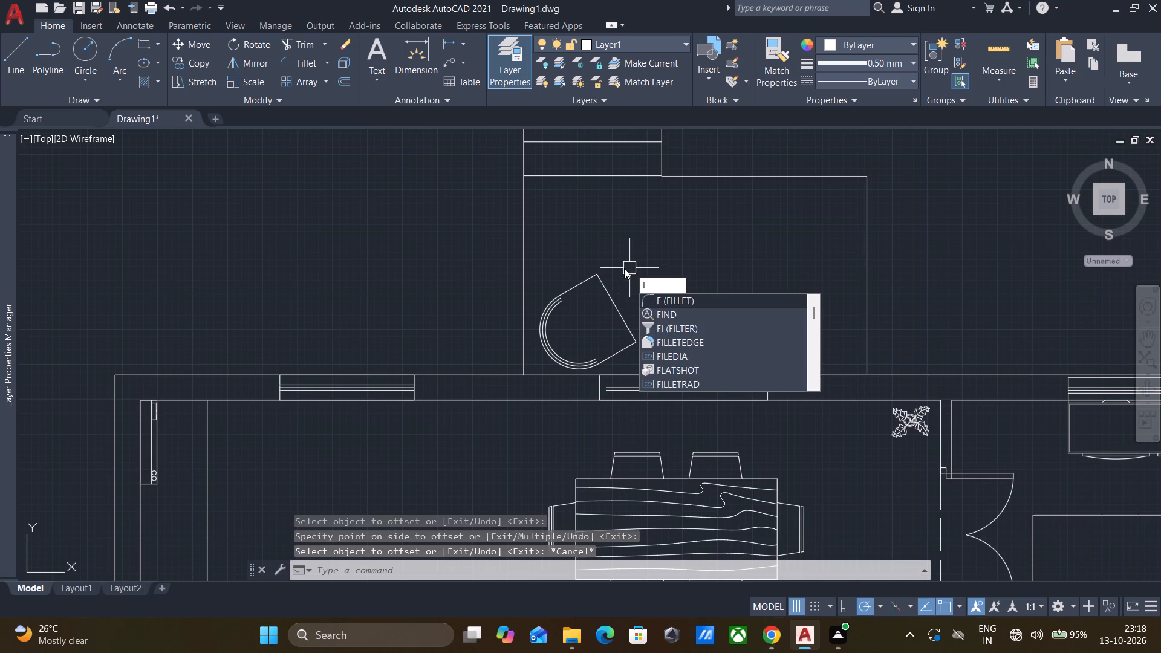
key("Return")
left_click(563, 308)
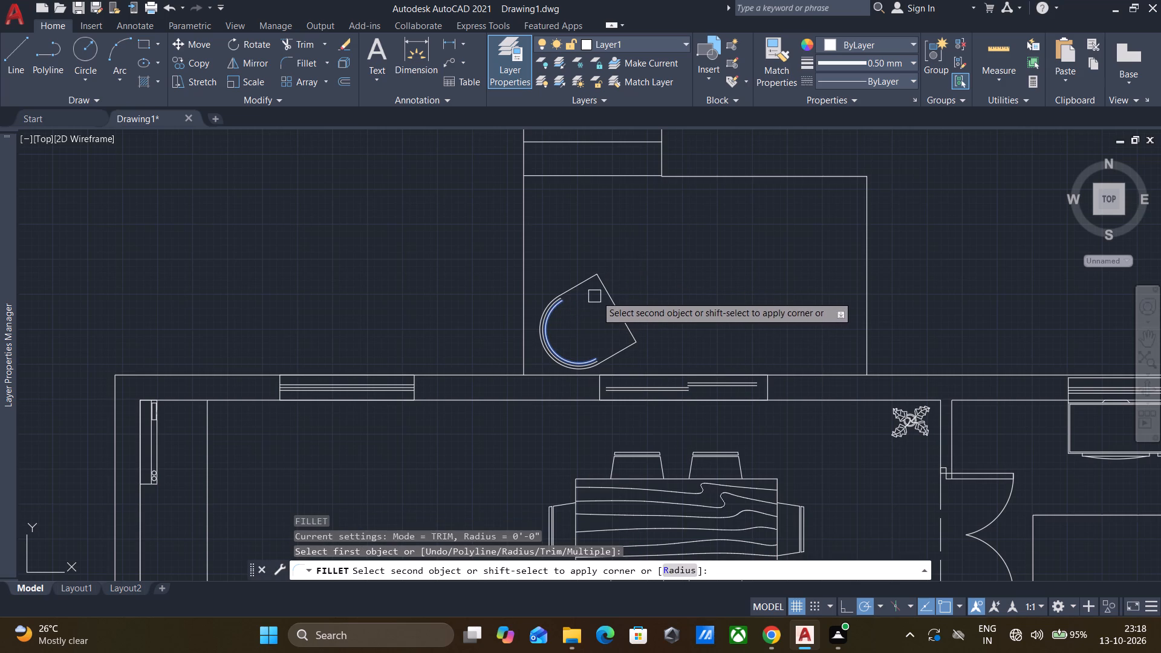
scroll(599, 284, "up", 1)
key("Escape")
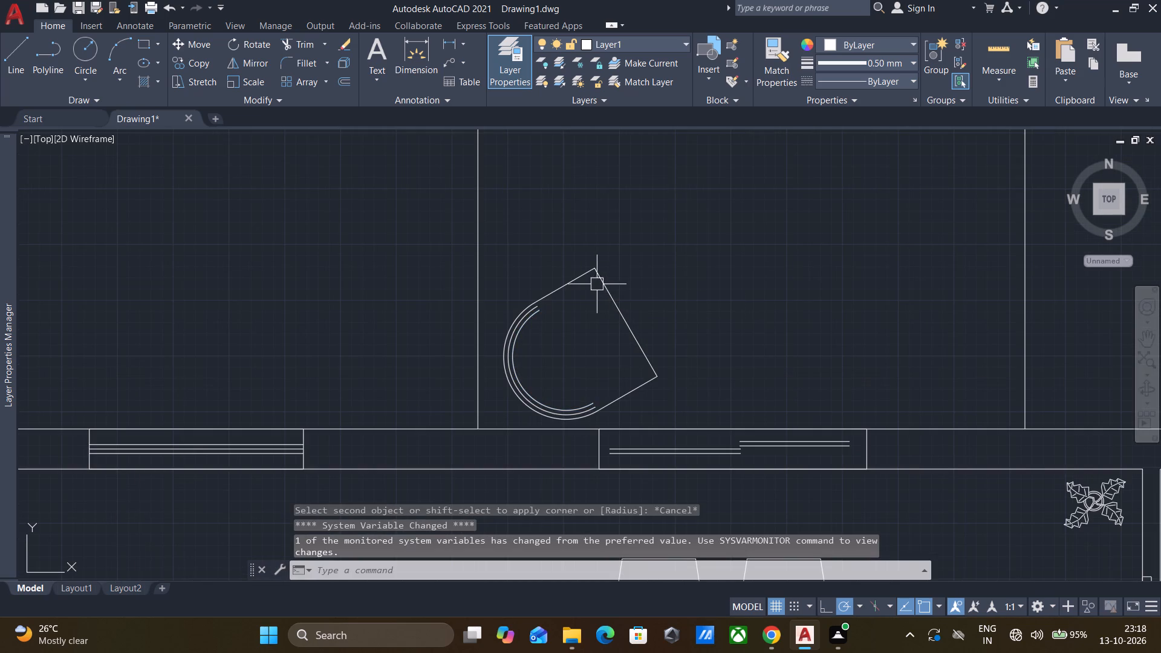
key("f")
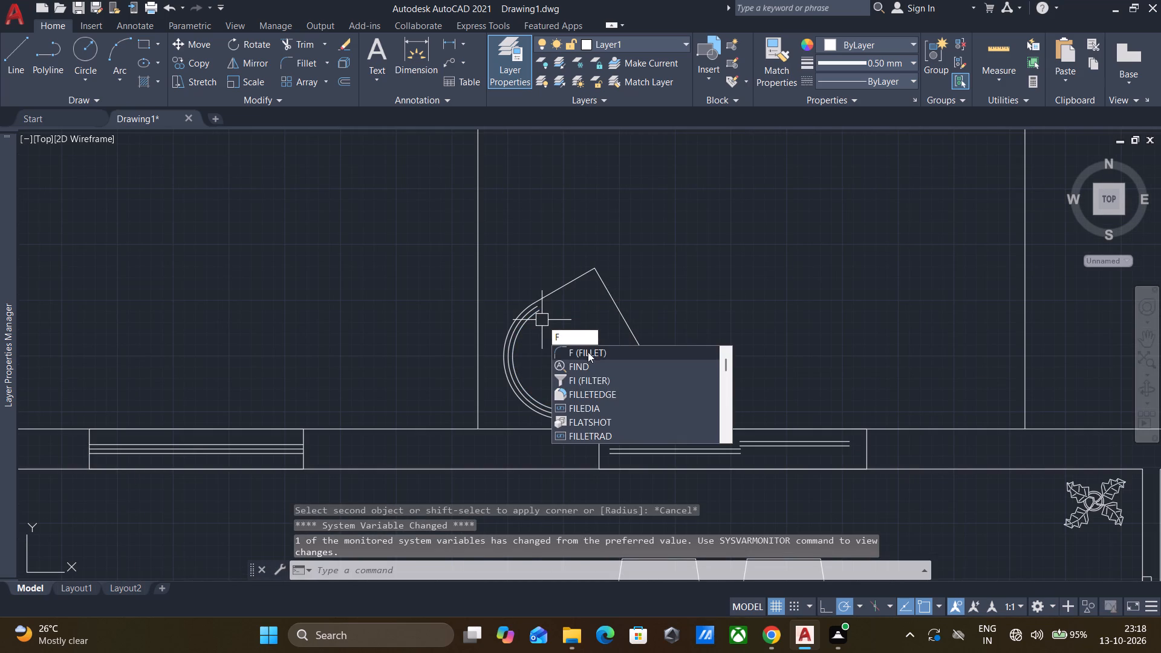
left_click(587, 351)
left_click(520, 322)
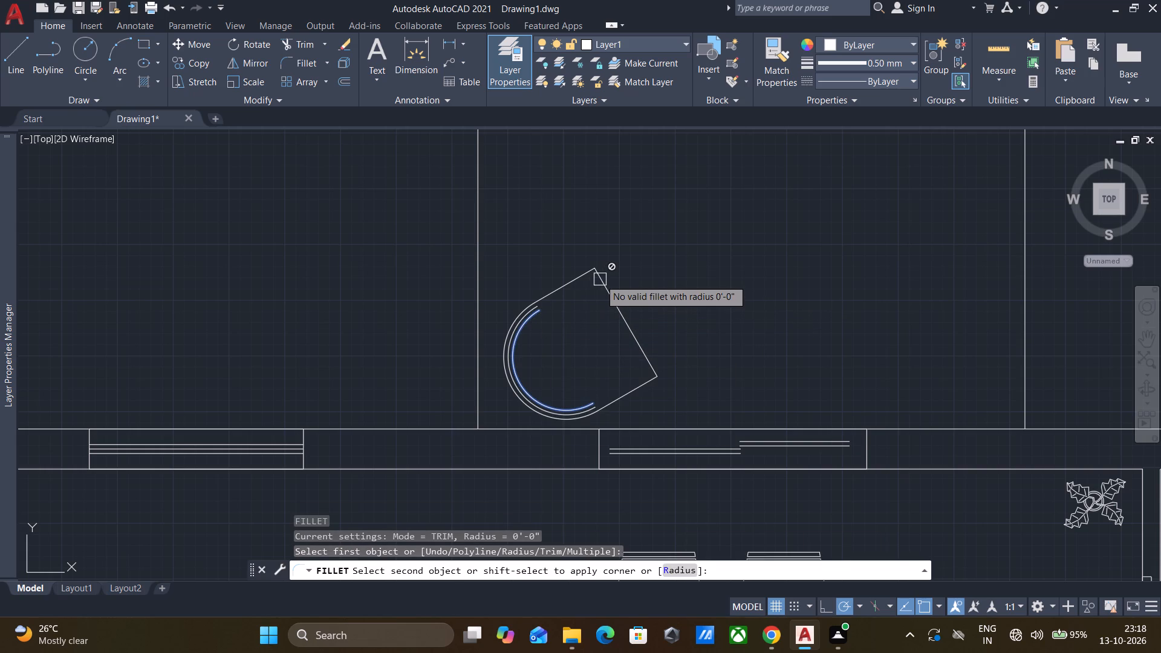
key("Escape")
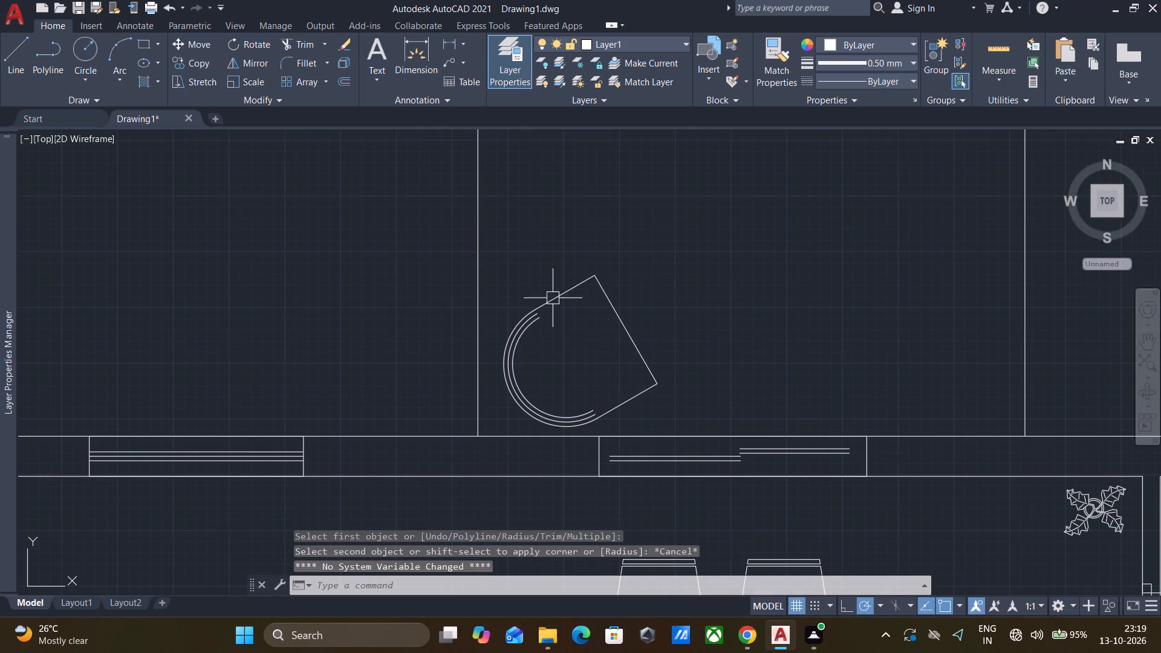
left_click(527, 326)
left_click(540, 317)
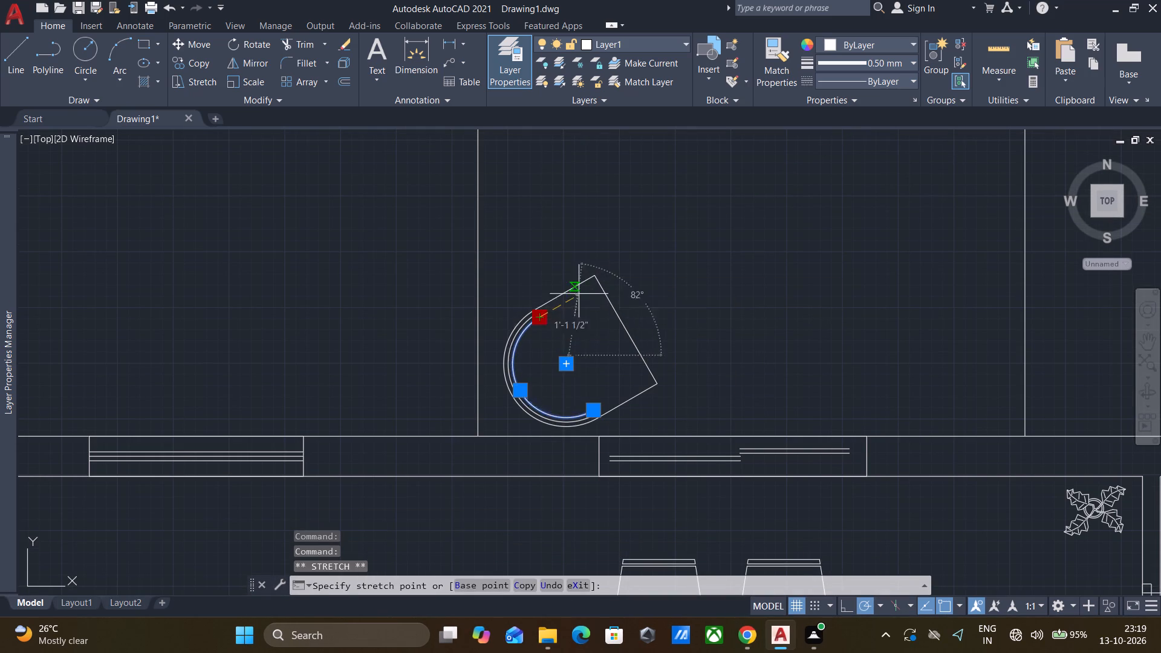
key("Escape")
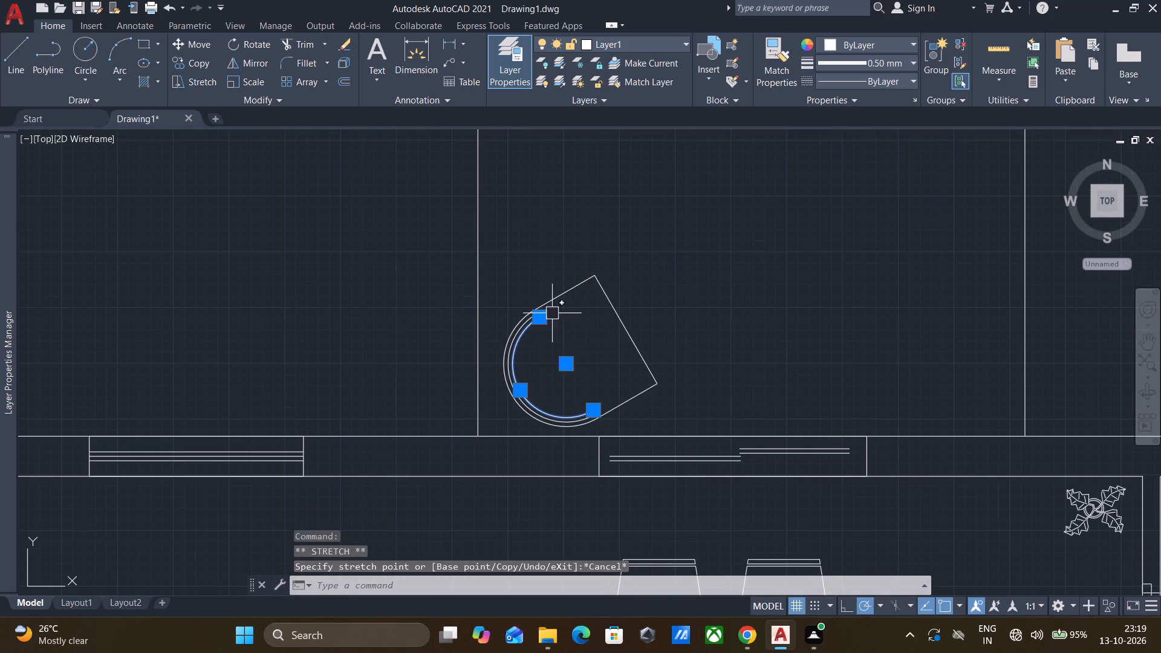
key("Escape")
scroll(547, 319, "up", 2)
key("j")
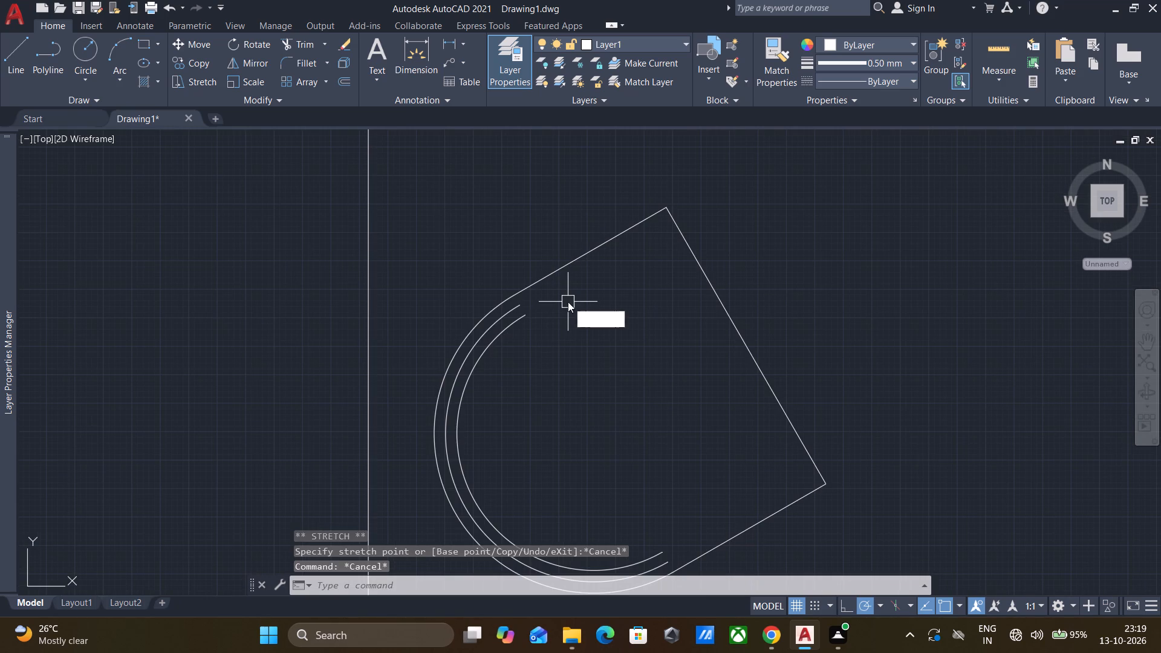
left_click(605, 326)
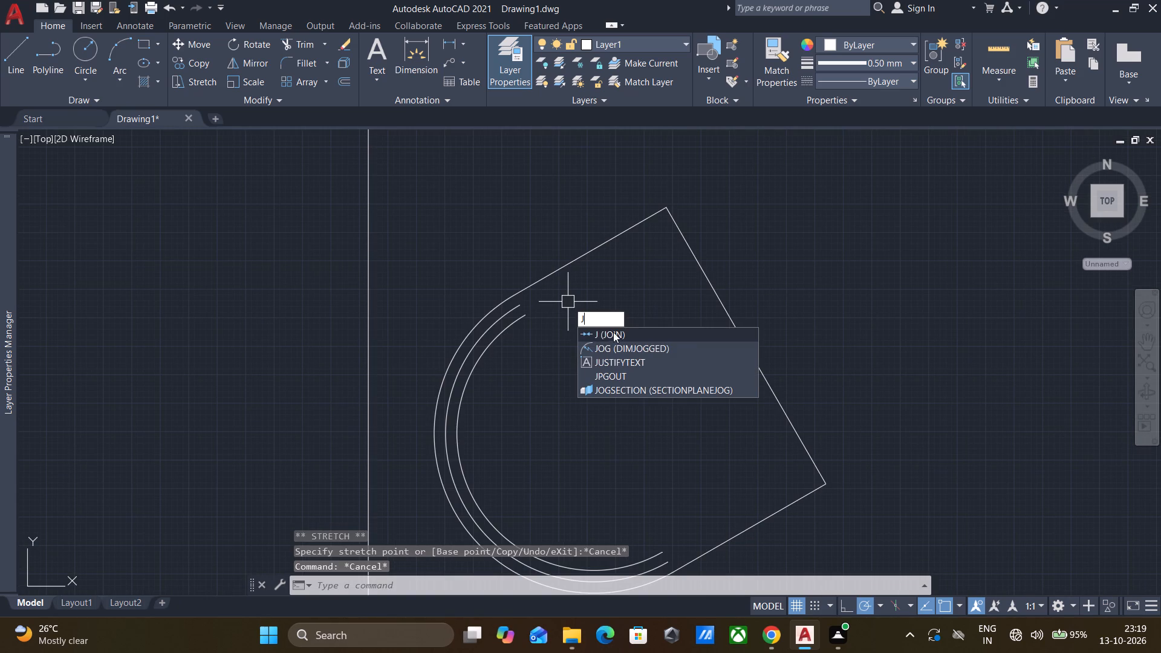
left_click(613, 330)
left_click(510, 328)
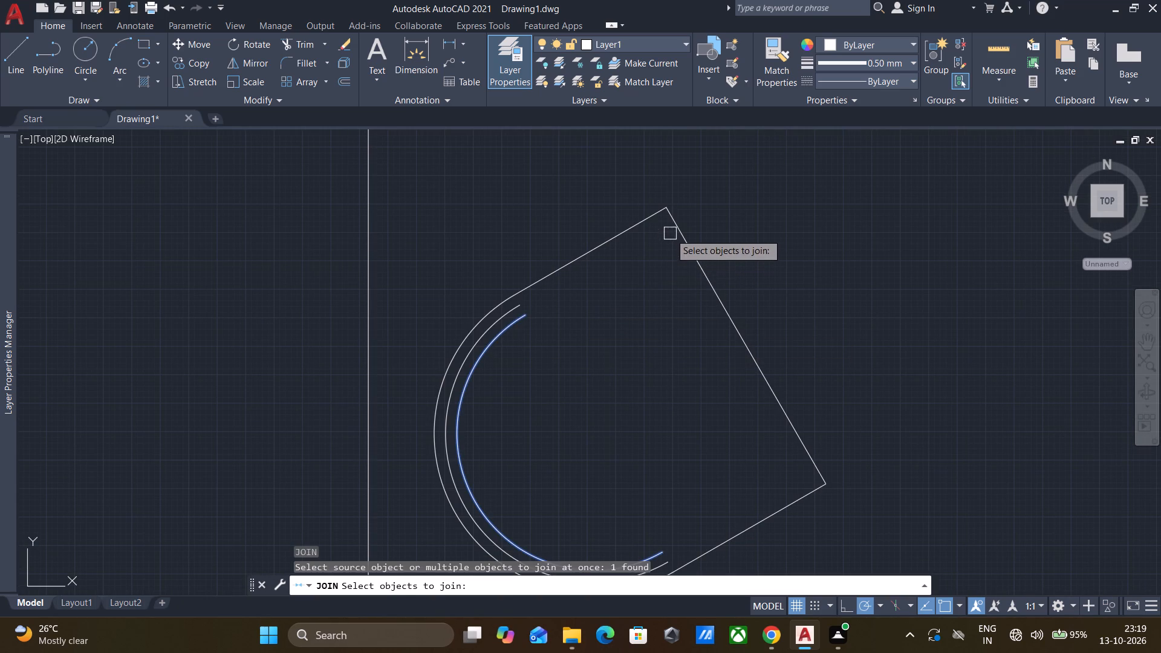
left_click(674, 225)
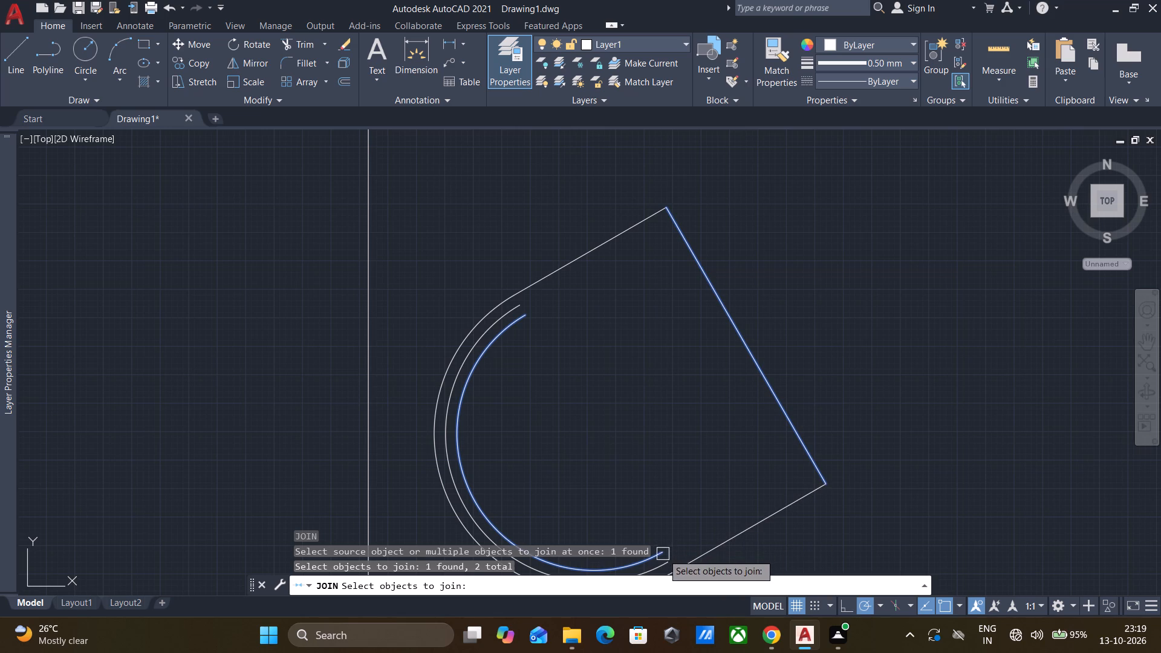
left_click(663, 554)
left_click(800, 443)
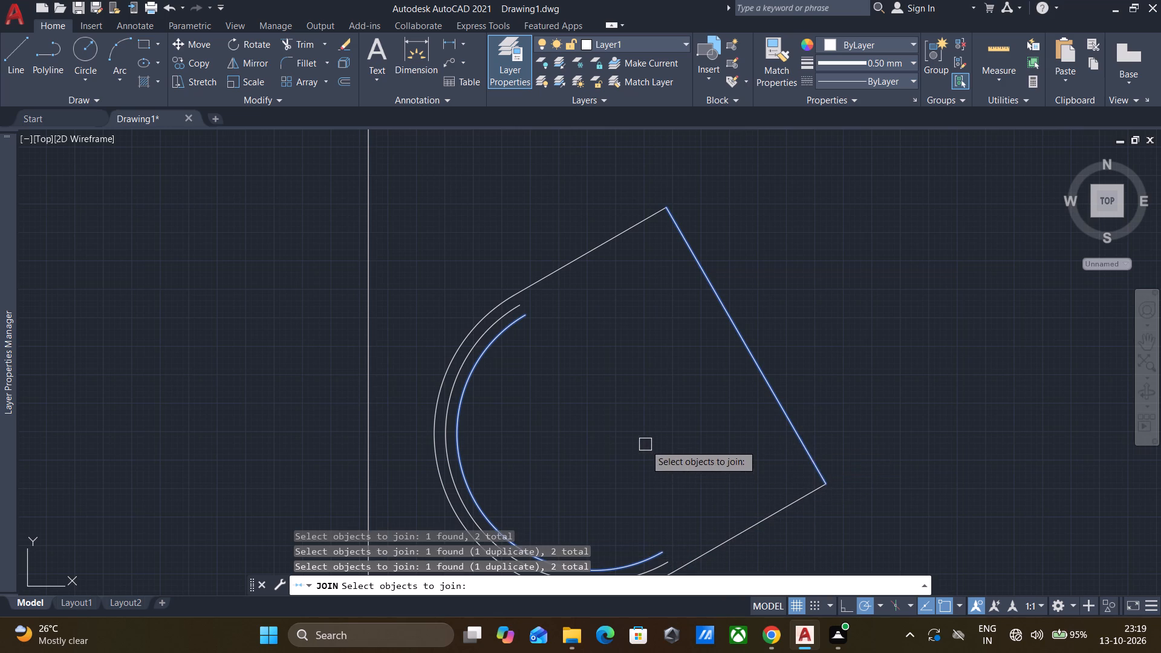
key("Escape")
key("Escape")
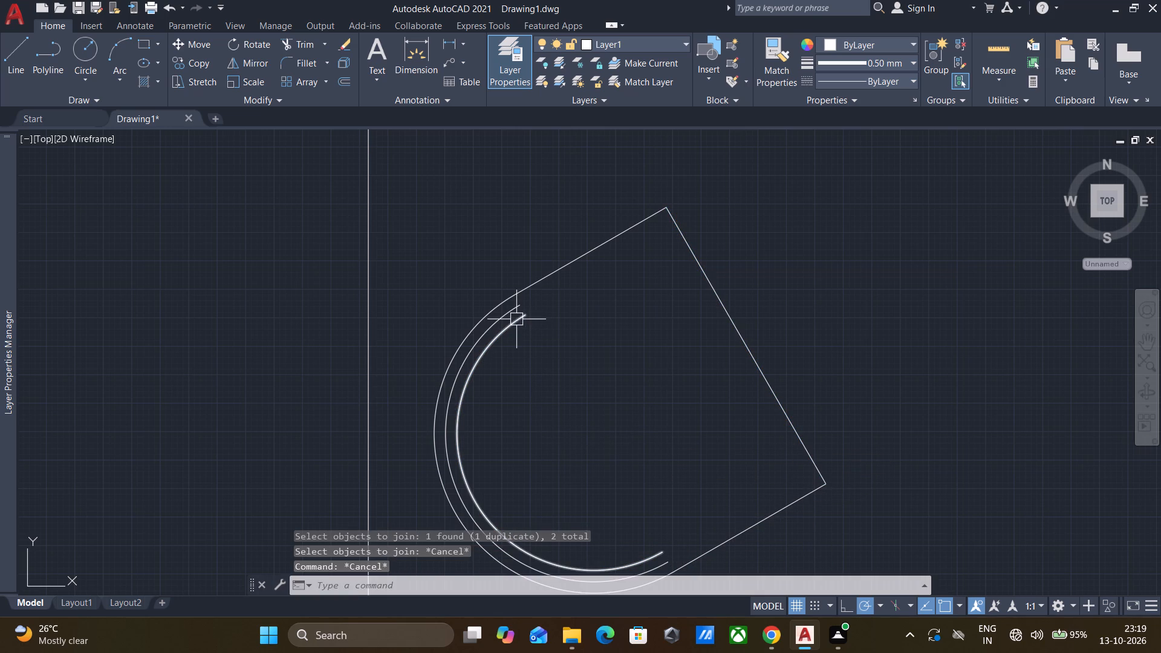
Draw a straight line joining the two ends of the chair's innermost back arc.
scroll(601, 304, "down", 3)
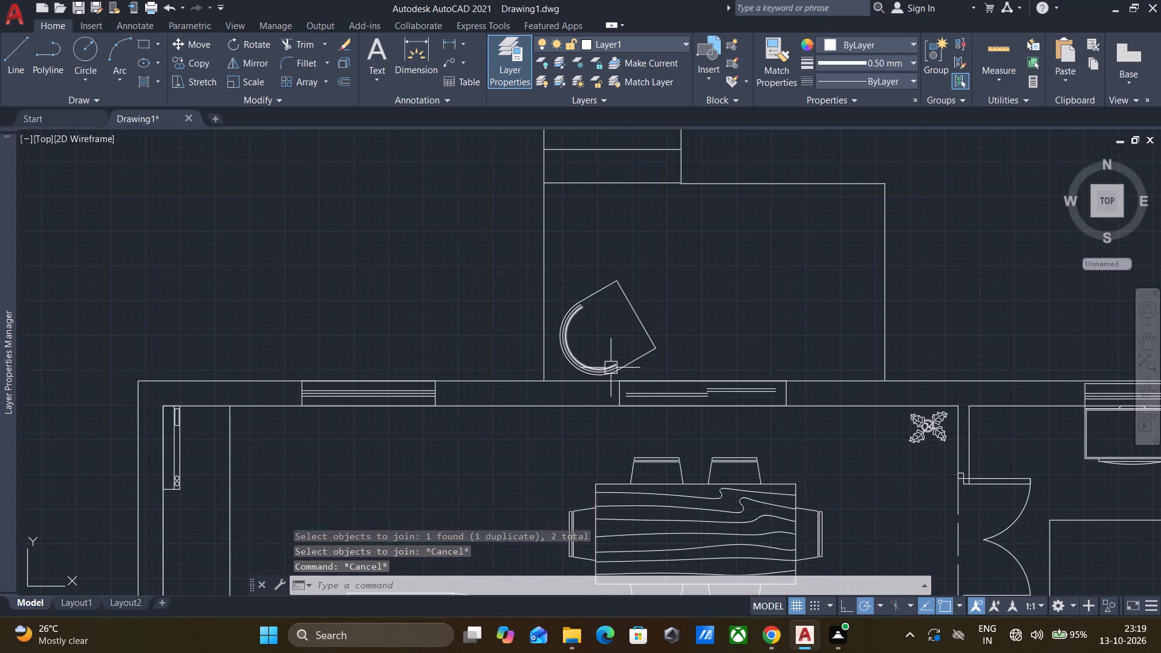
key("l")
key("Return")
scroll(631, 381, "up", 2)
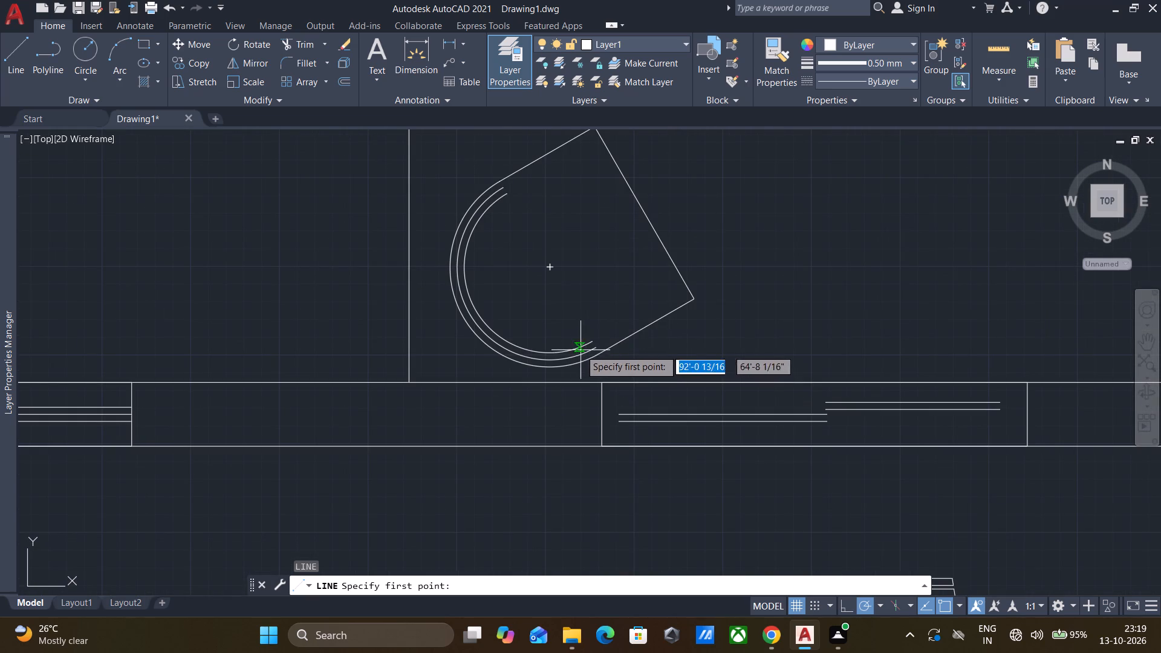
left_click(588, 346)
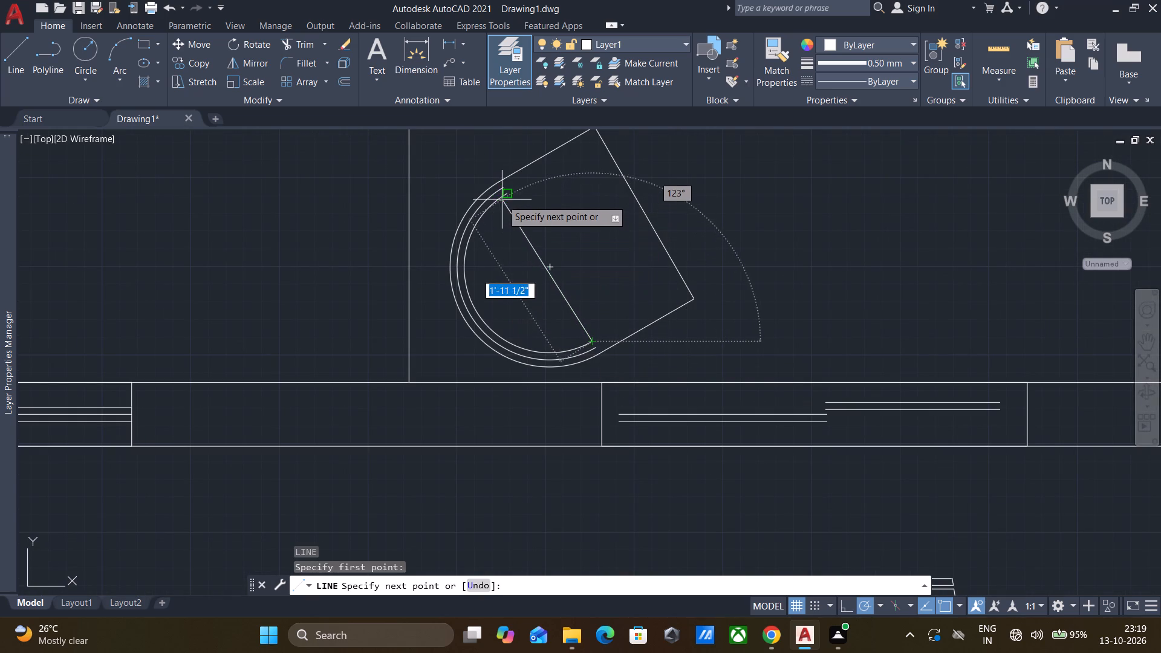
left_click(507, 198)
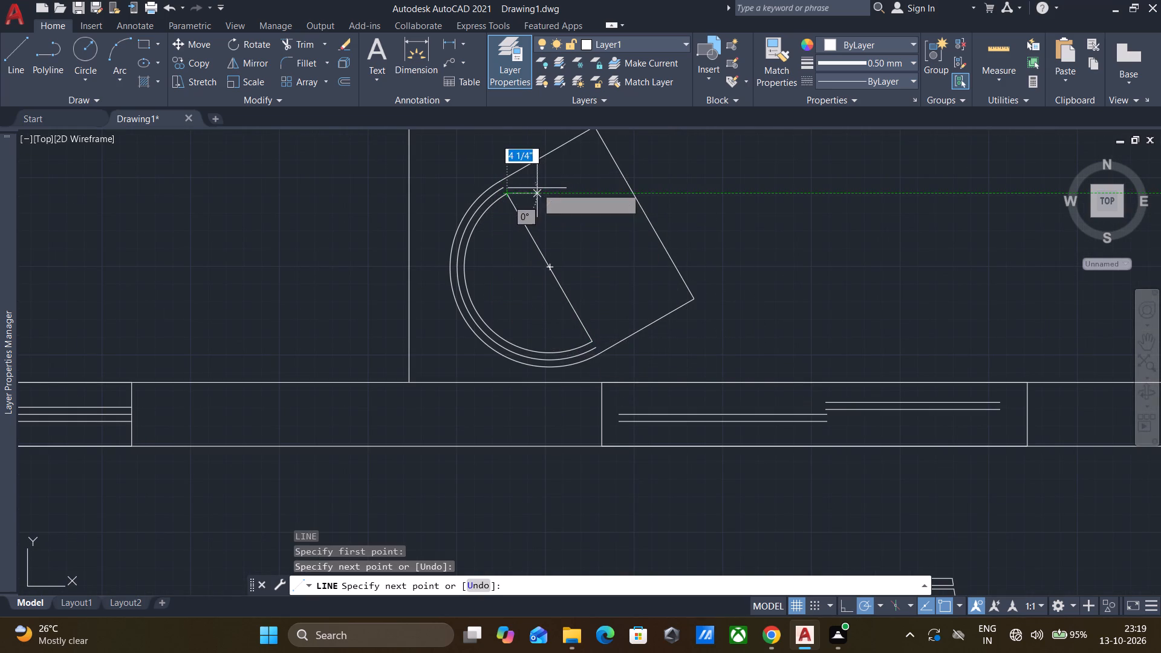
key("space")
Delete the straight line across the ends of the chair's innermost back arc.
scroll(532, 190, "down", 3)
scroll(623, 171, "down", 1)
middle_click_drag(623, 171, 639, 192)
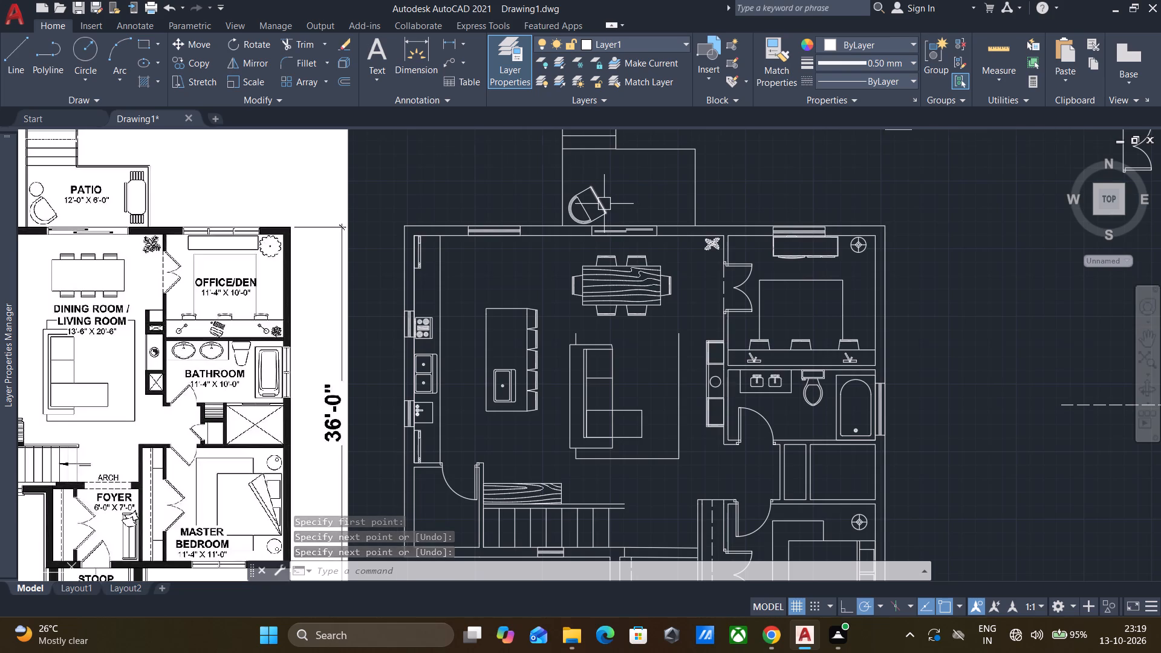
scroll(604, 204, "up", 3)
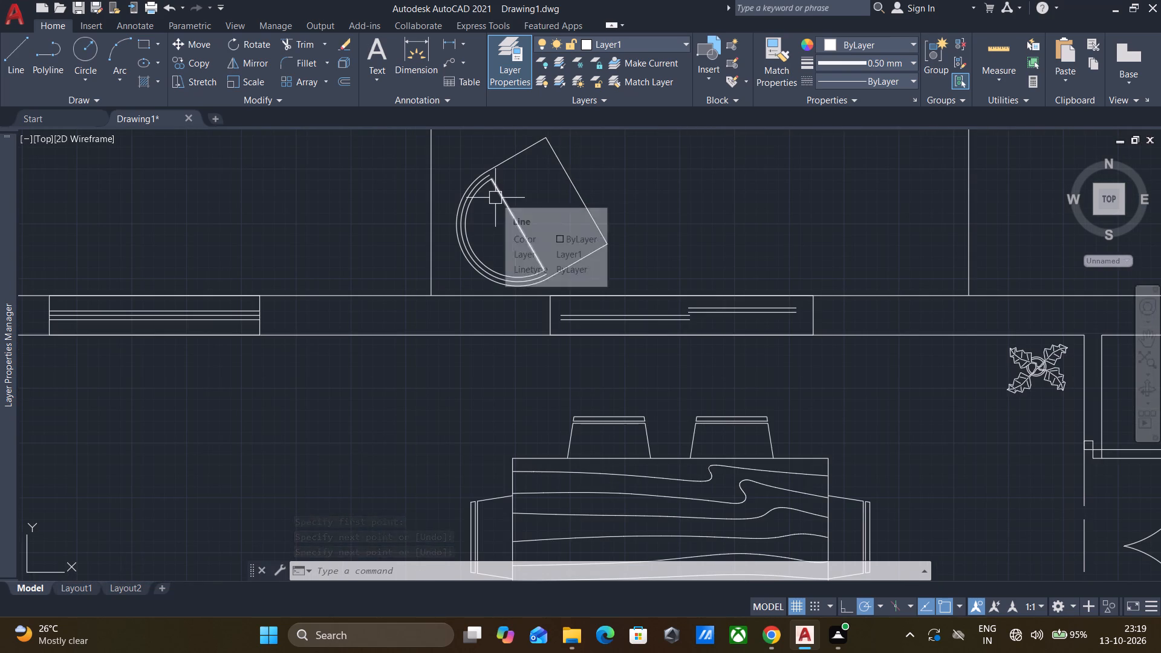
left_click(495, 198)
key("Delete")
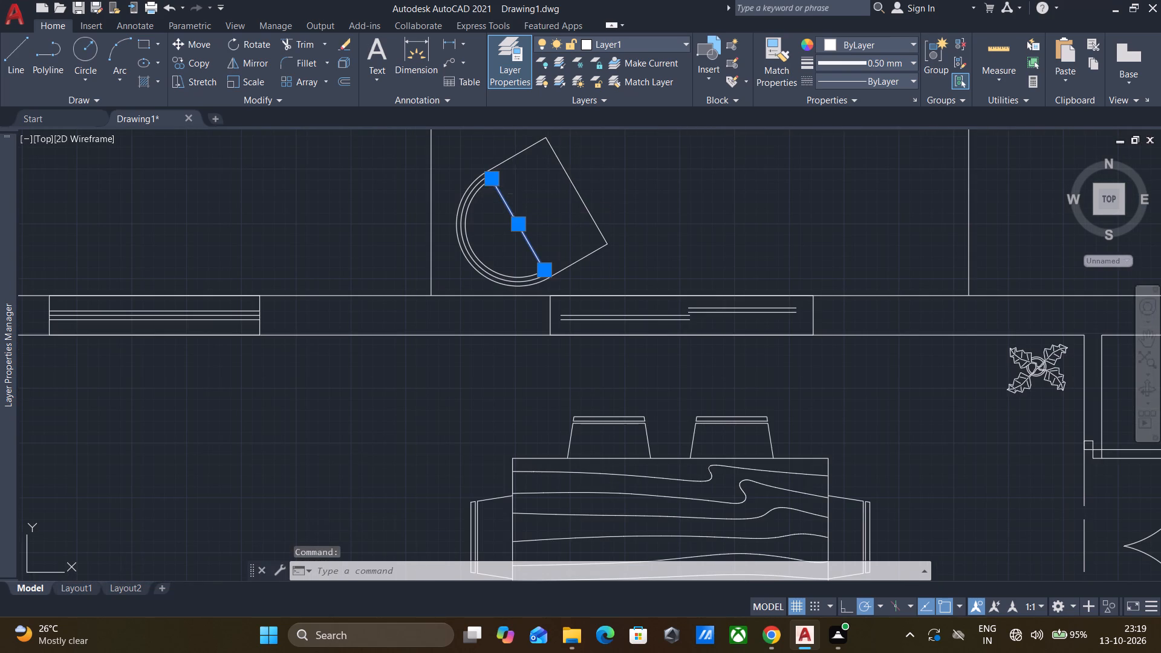
Delete the middle of the three concentric back arcs on the tilted patio chair.
scroll(478, 178, "up", 2)
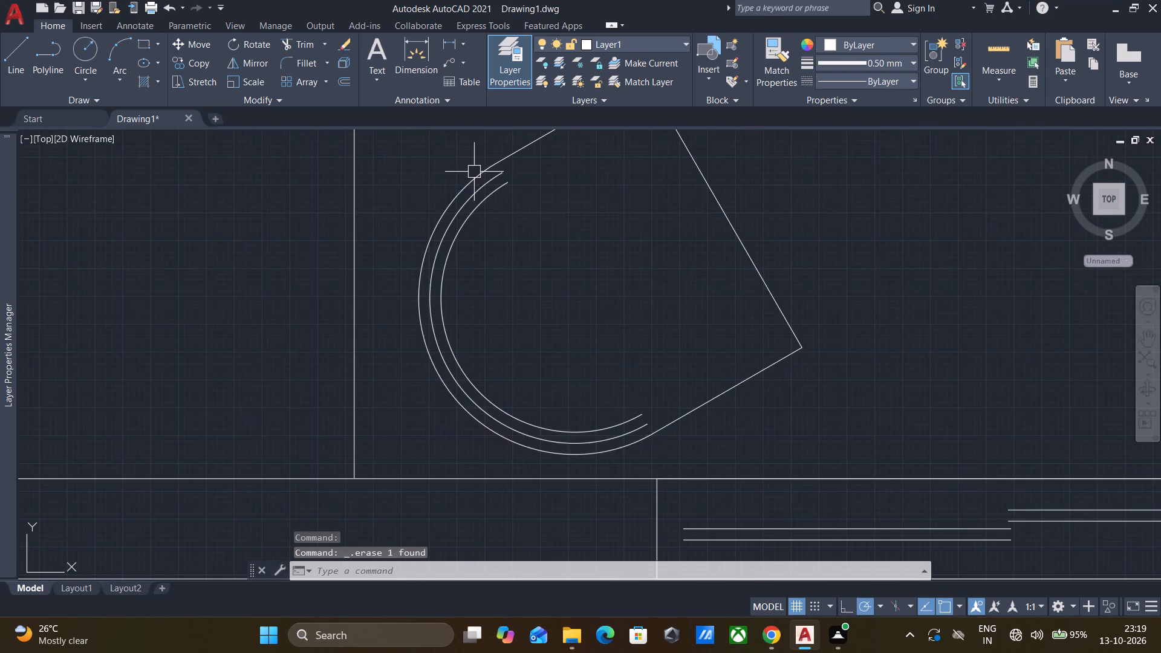
left_click(480, 186)
key("Delete")
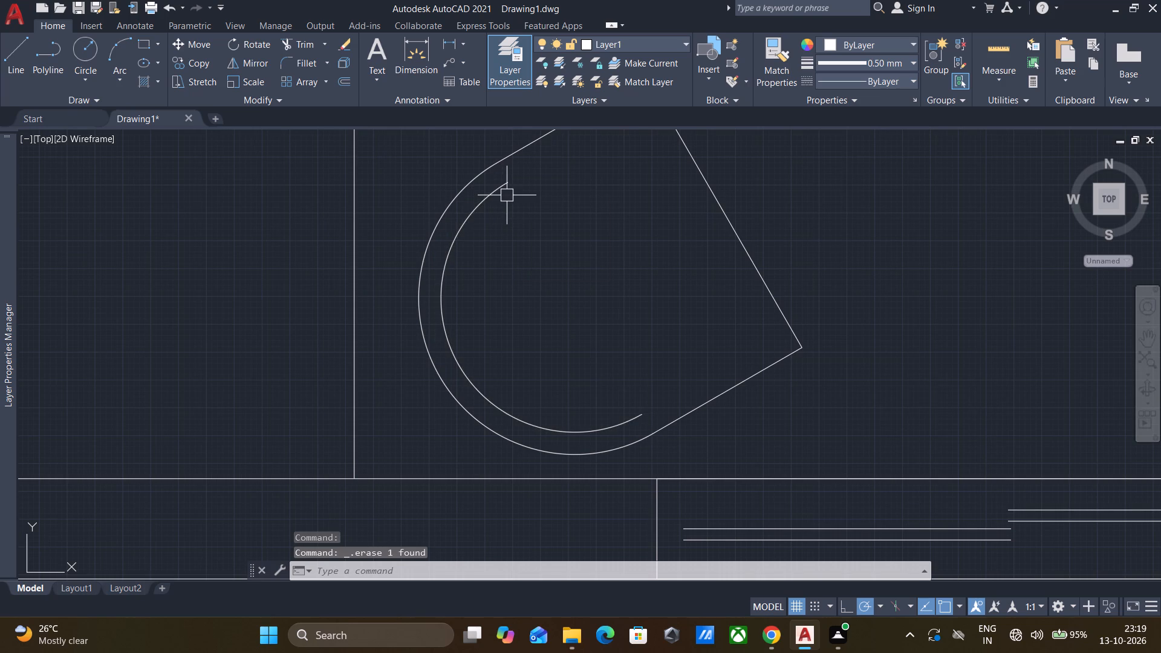
Draw straight lines from both ends of the patio chair's inner arc to its front edge, completing the inner outline of the armrests.
scroll(493, 198, "down", 2)
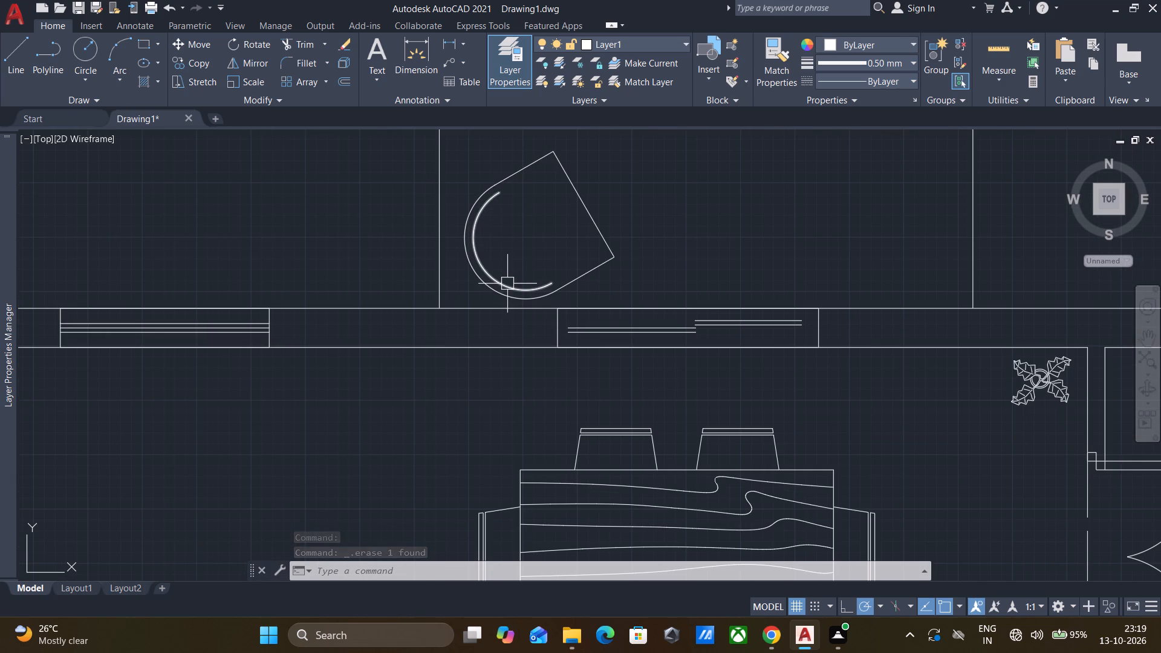
key("l")
key("Return")
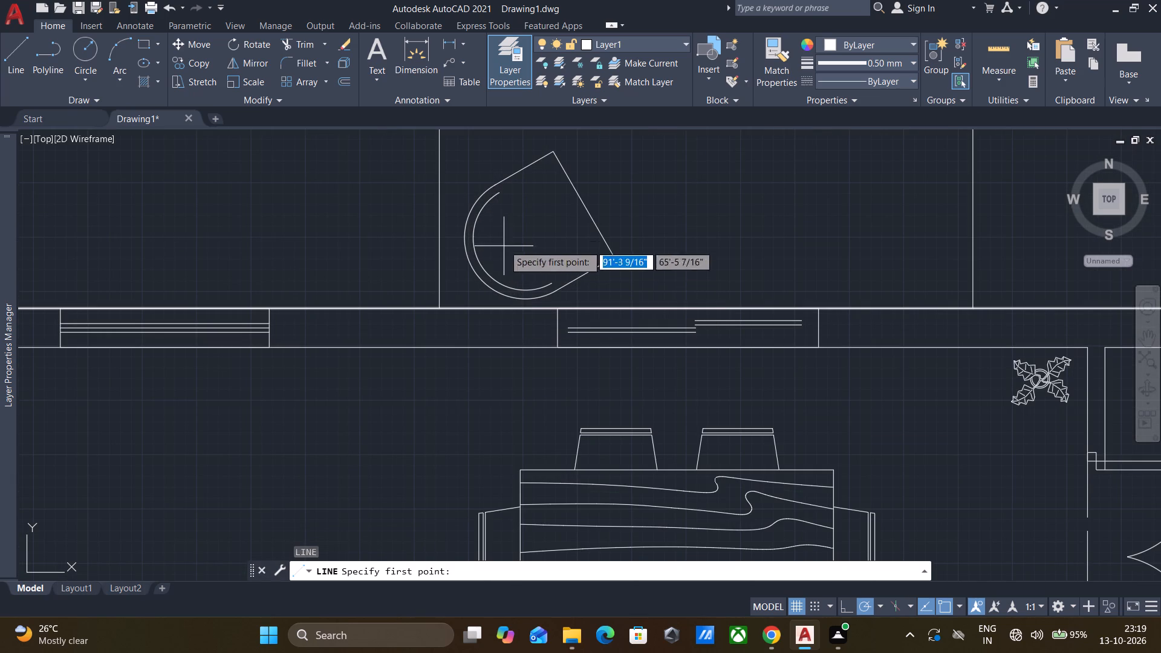
left_click(499, 196)
left_click(561, 157)
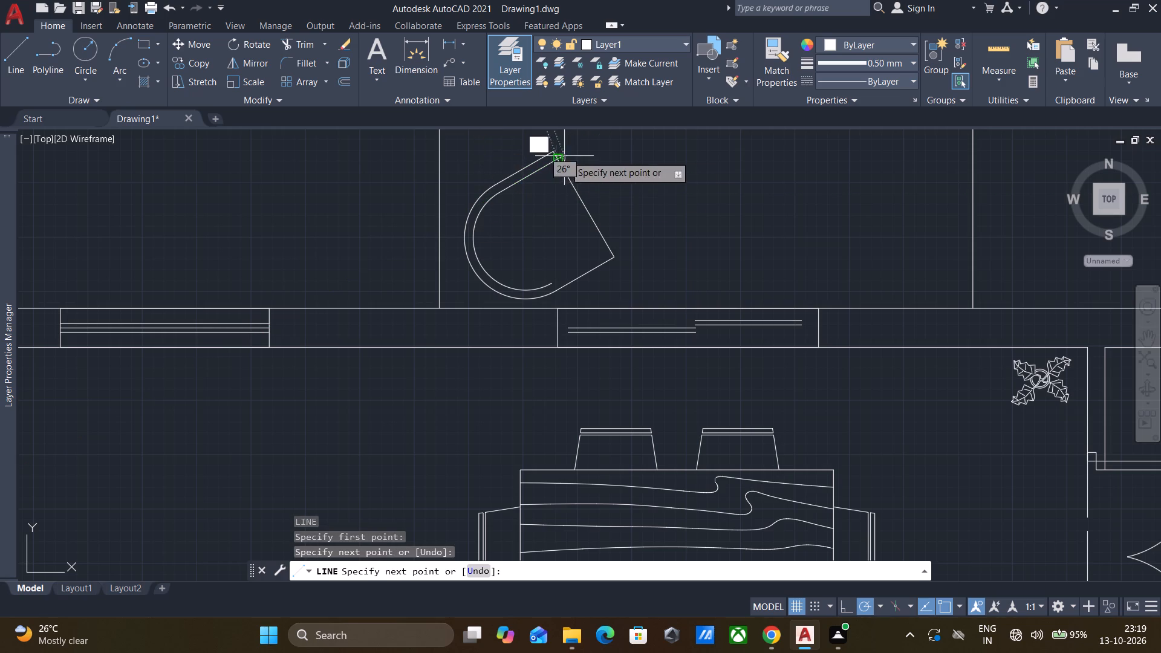
key("space")
key("space")
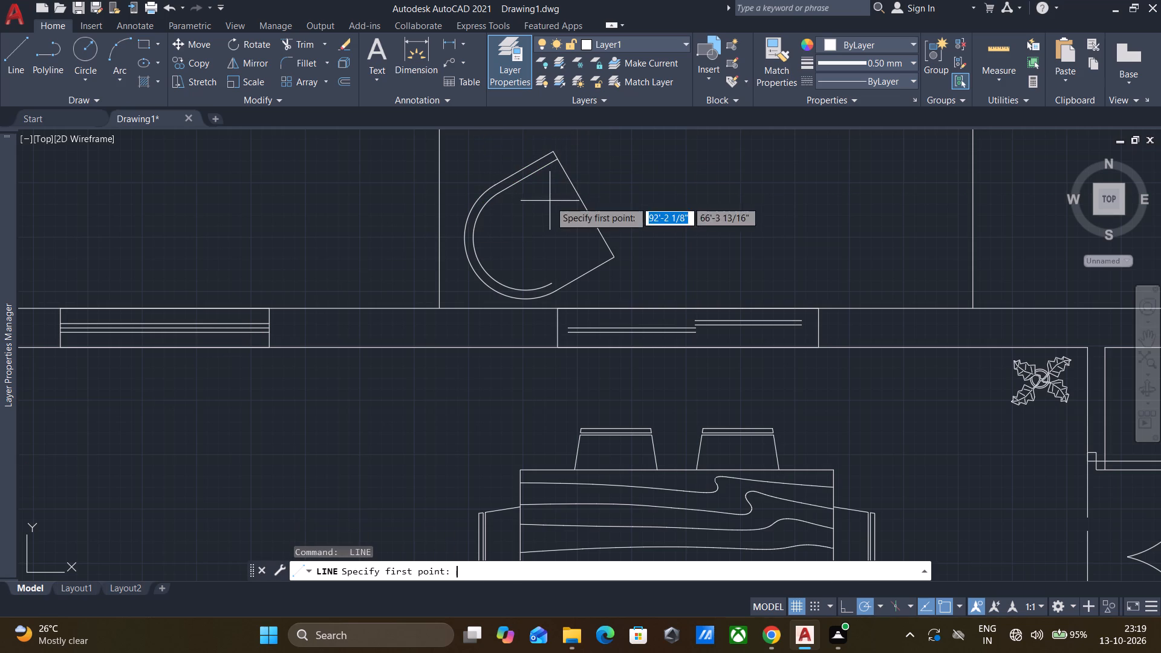
left_click(551, 279)
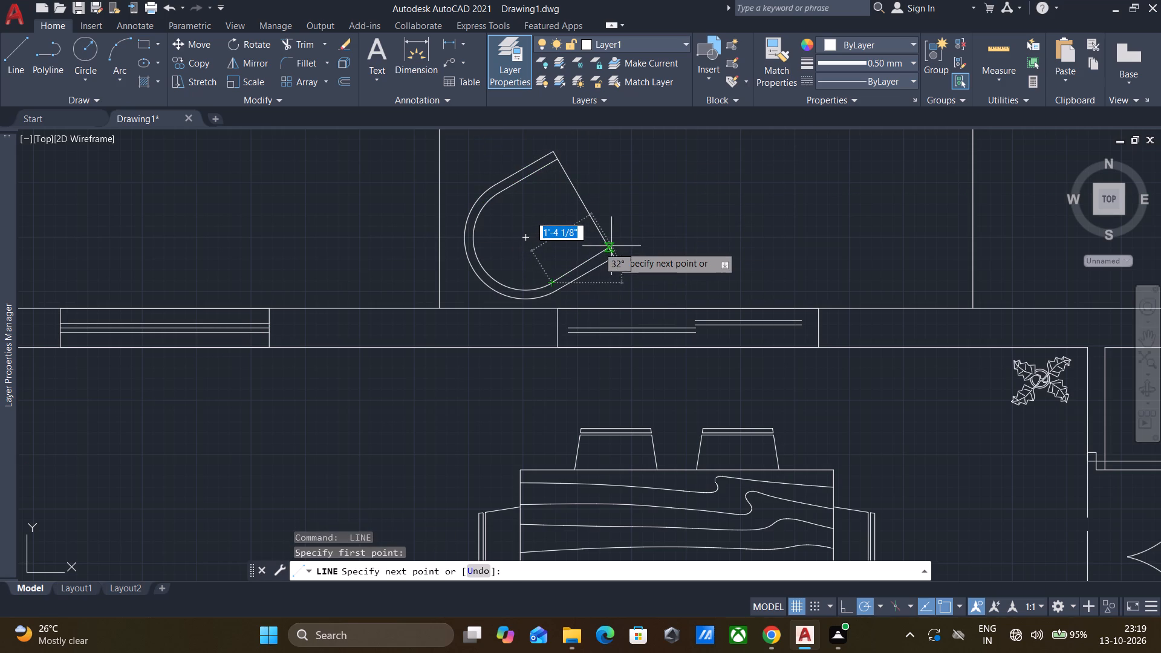
scroll(610, 250, "up", 2)
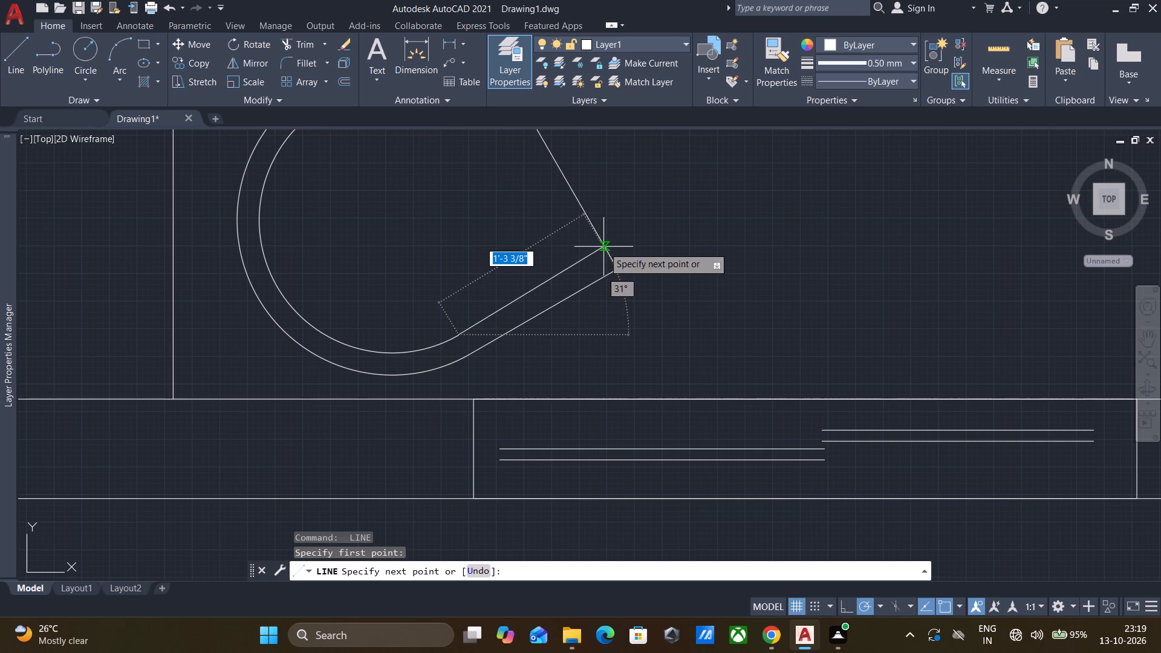
left_click(608, 247)
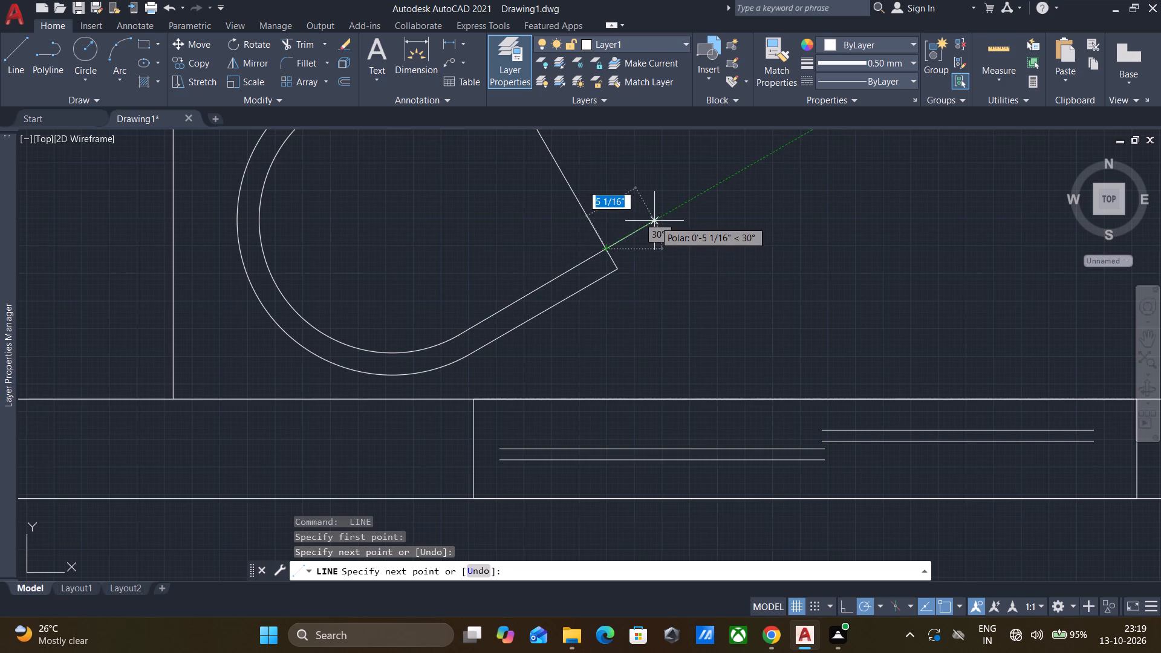
key("space")
Draw a circle for the small round side table just above the tilted chair, near the patio's left edge.
scroll(648, 207, "down", 5)
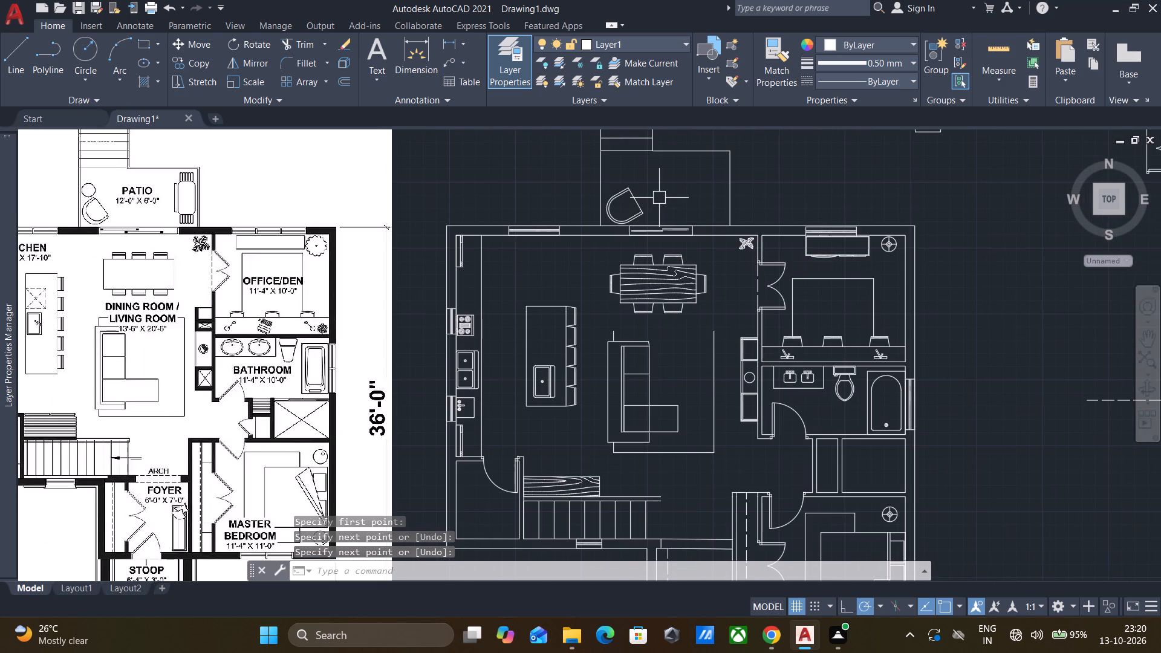
key("c")
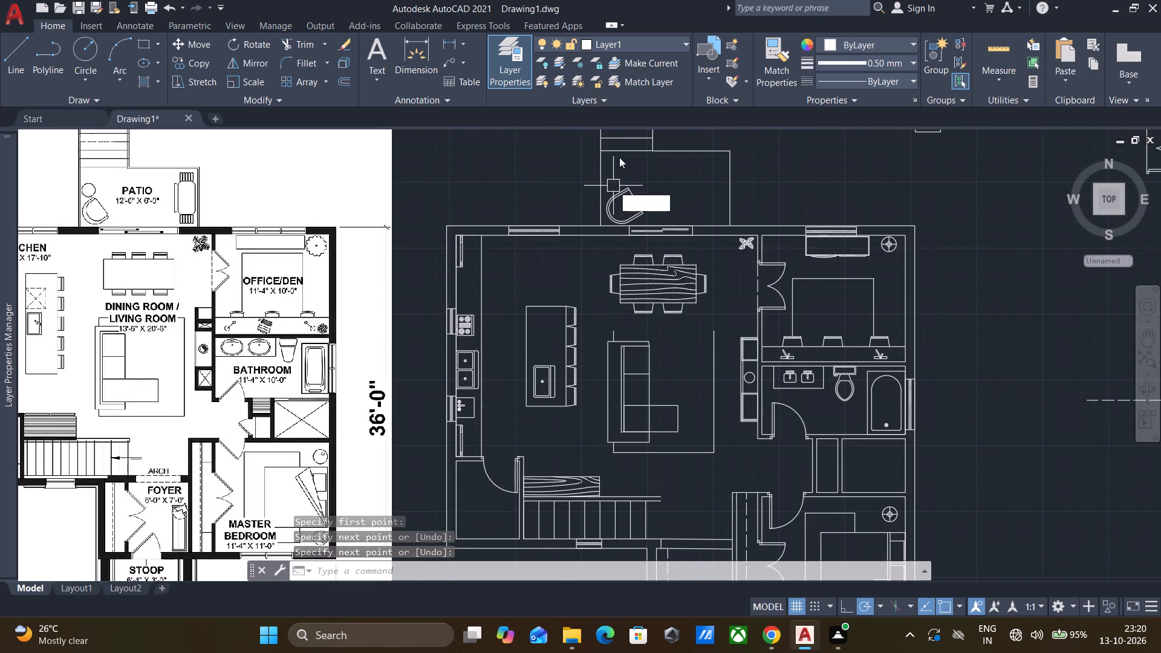
left_click(652, 216)
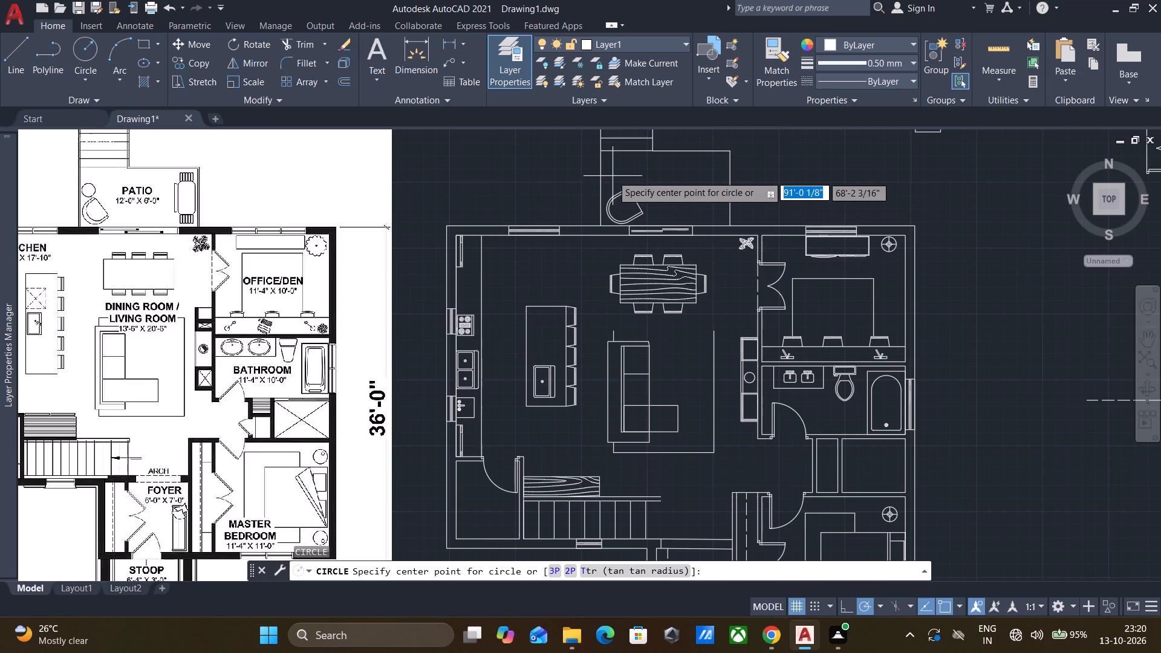
scroll(615, 174, "up", 2)
left_click(608, 175)
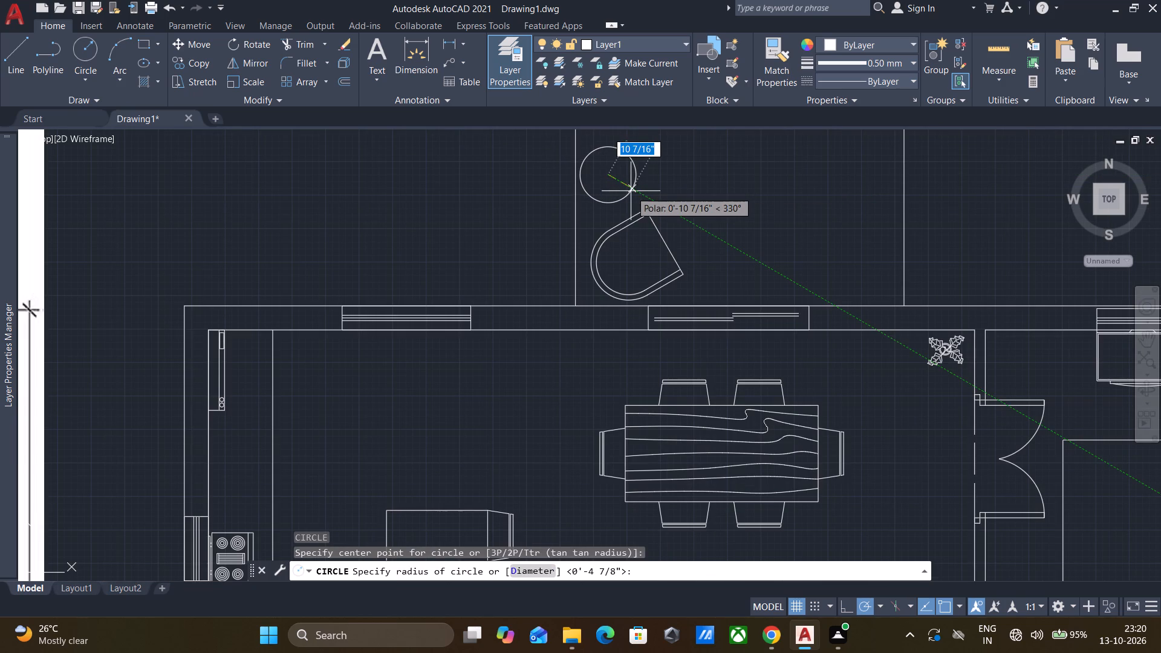
left_click(626, 188)
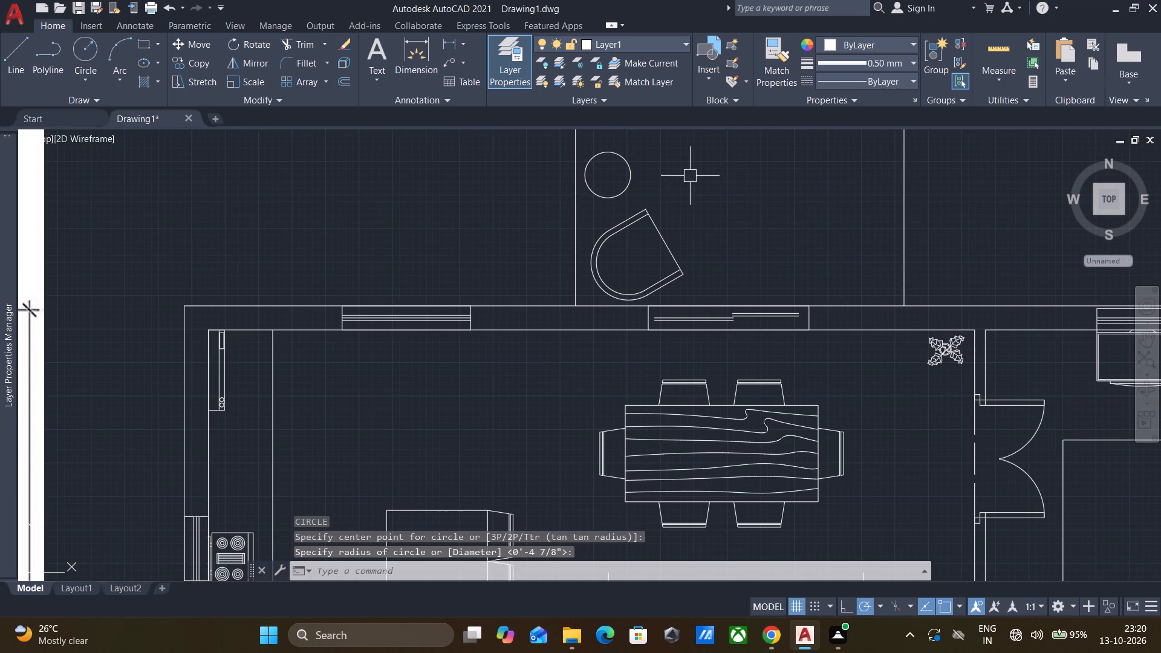
key("Escape")
Offset the round patio table's circle inward by 1".
key("o")
key("Return")
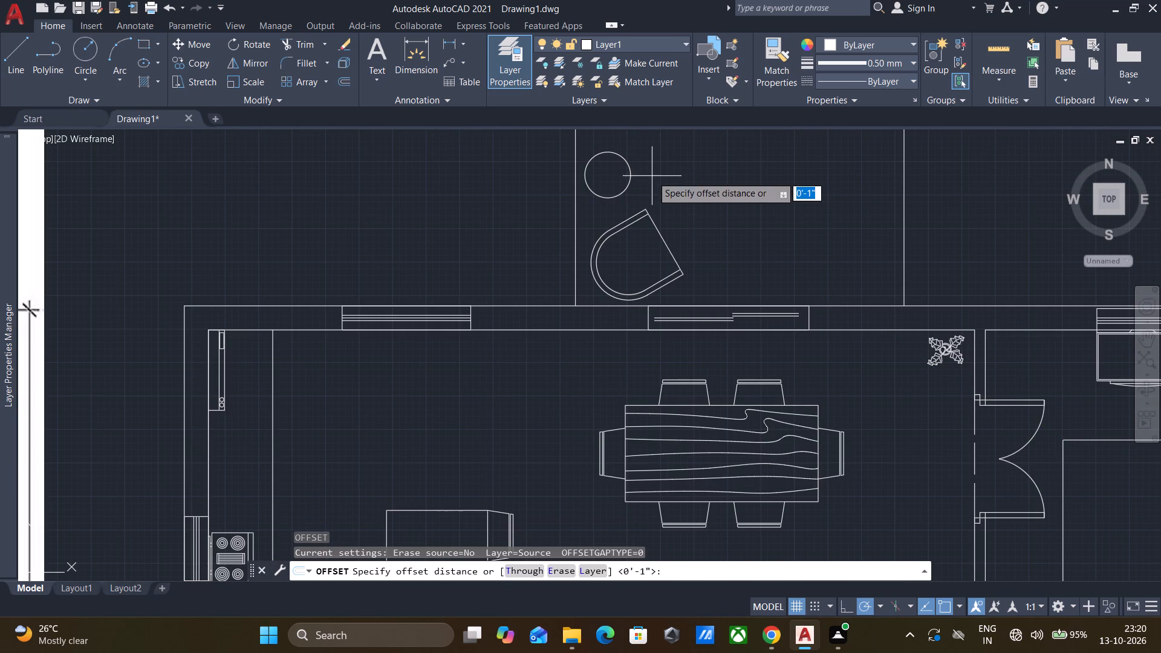
key("Return")
left_click(609, 195)
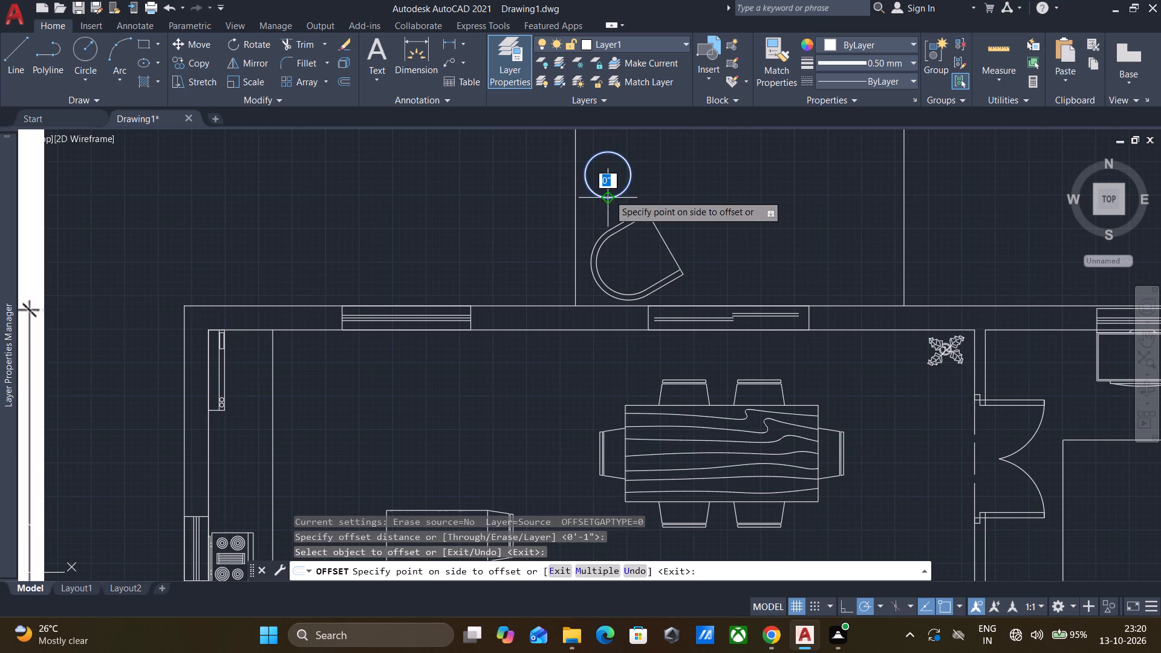
left_click(607, 181)
key("Escape")
scroll(666, 164, "down", 2)
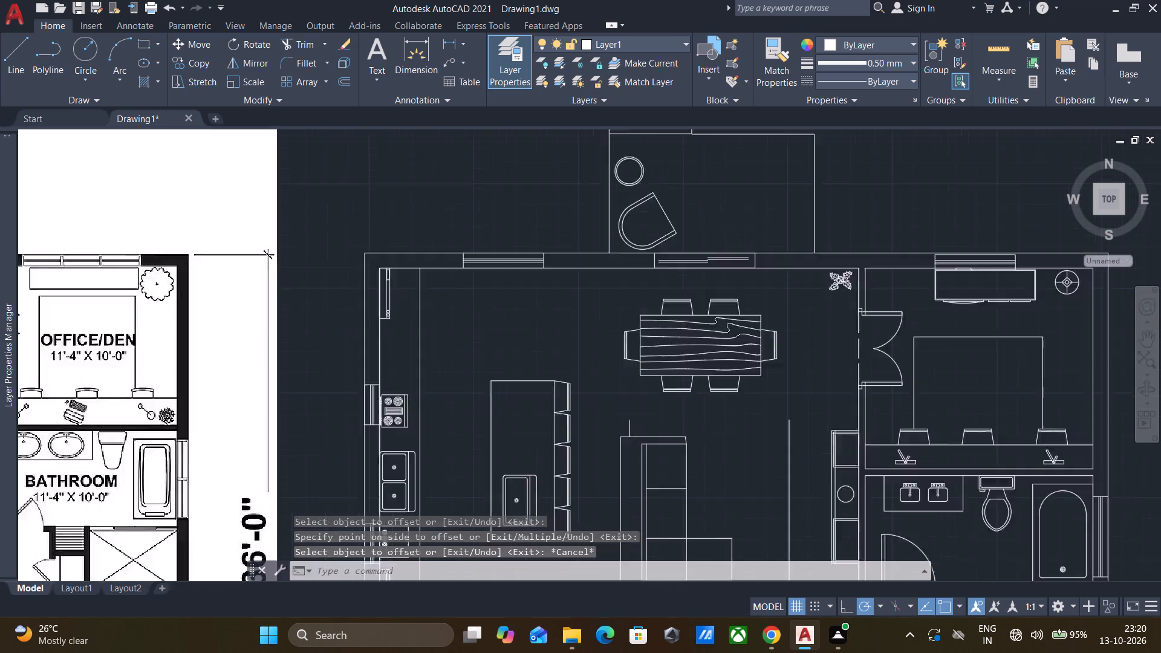
Trim the wall lines crossing the front door opening between the foyer and the stoop.
scroll(666, 164, "down", 1)
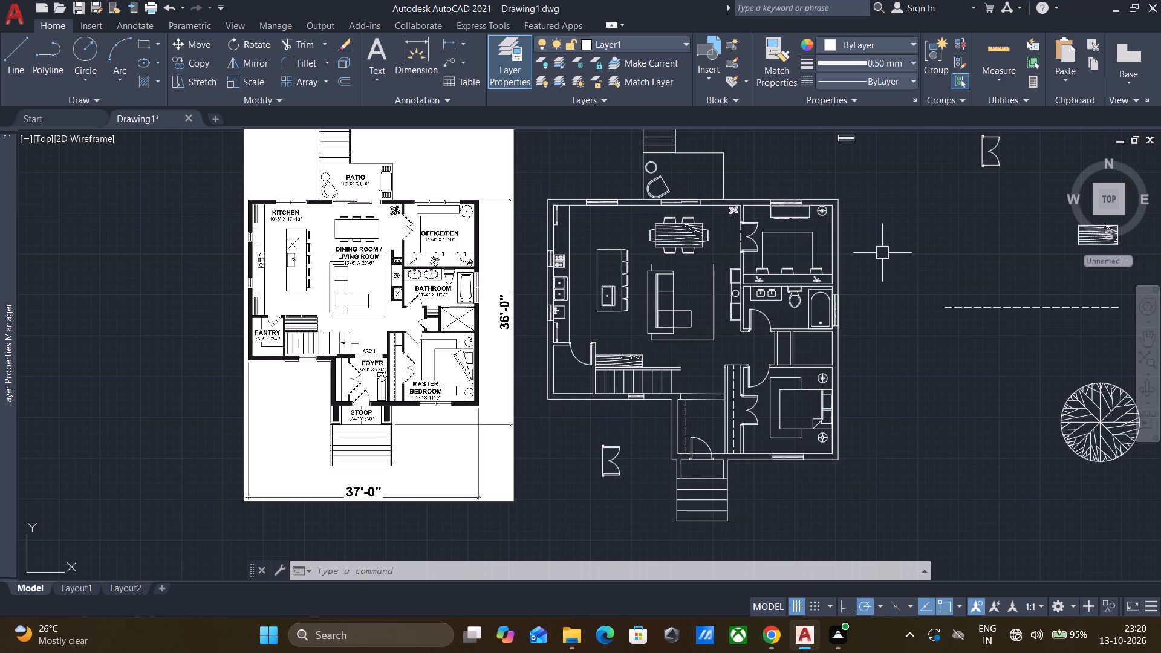
key("t")
key("r")
key("Return")
key("Return")
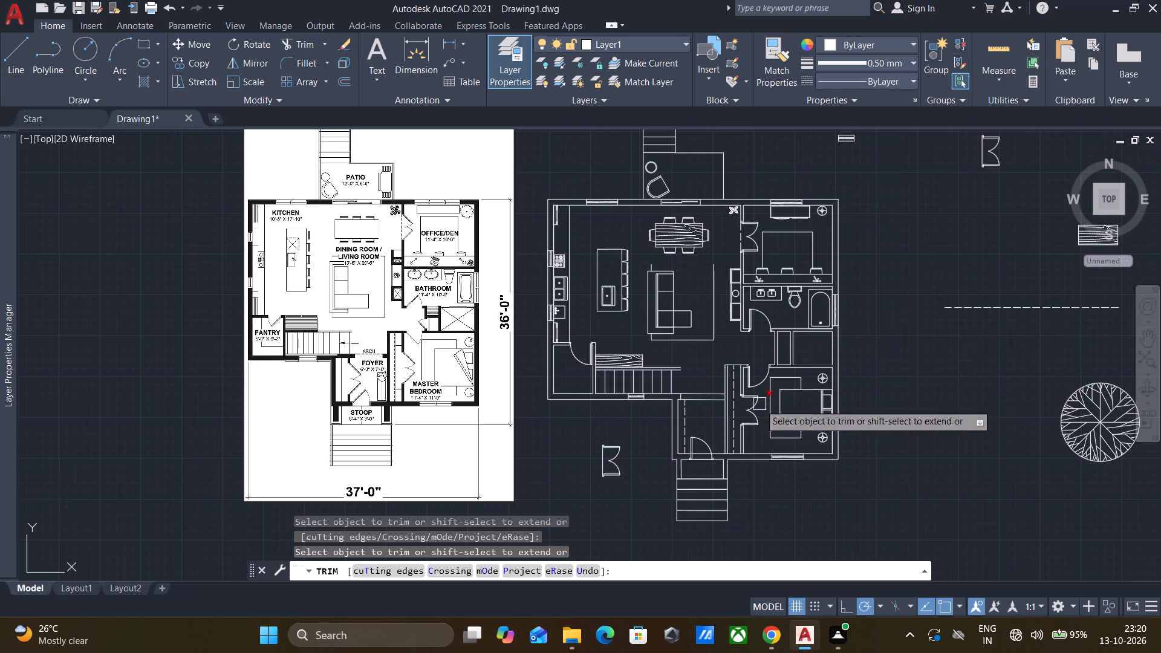
scroll(681, 443, "up", 3)
left_click(753, 481)
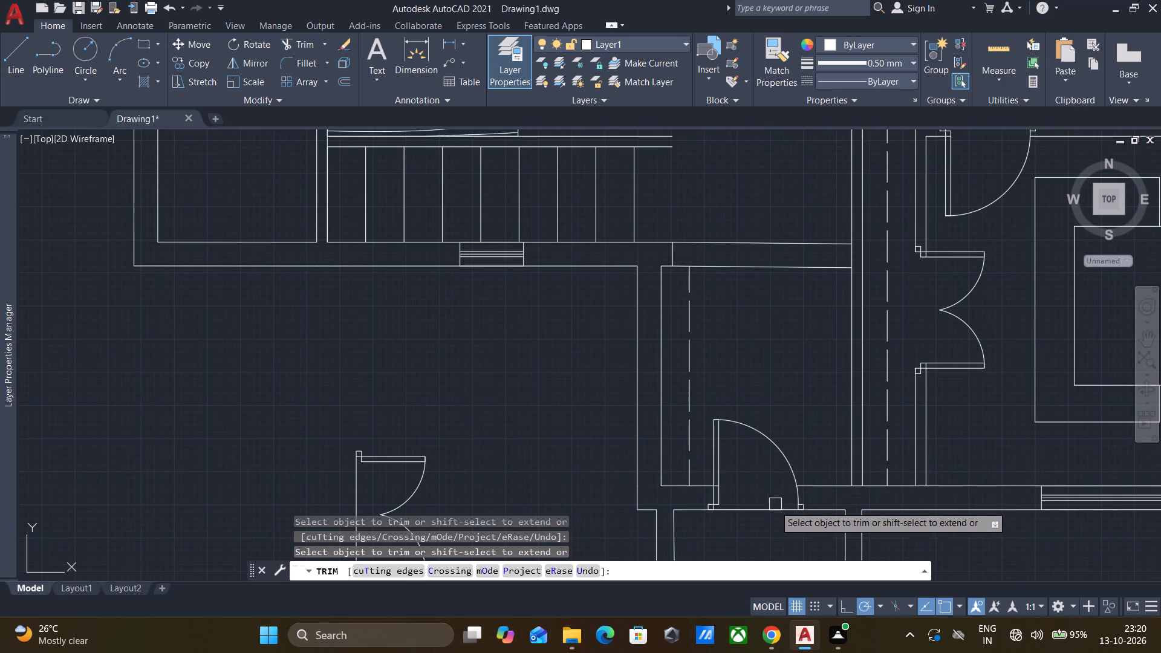
left_click(769, 509)
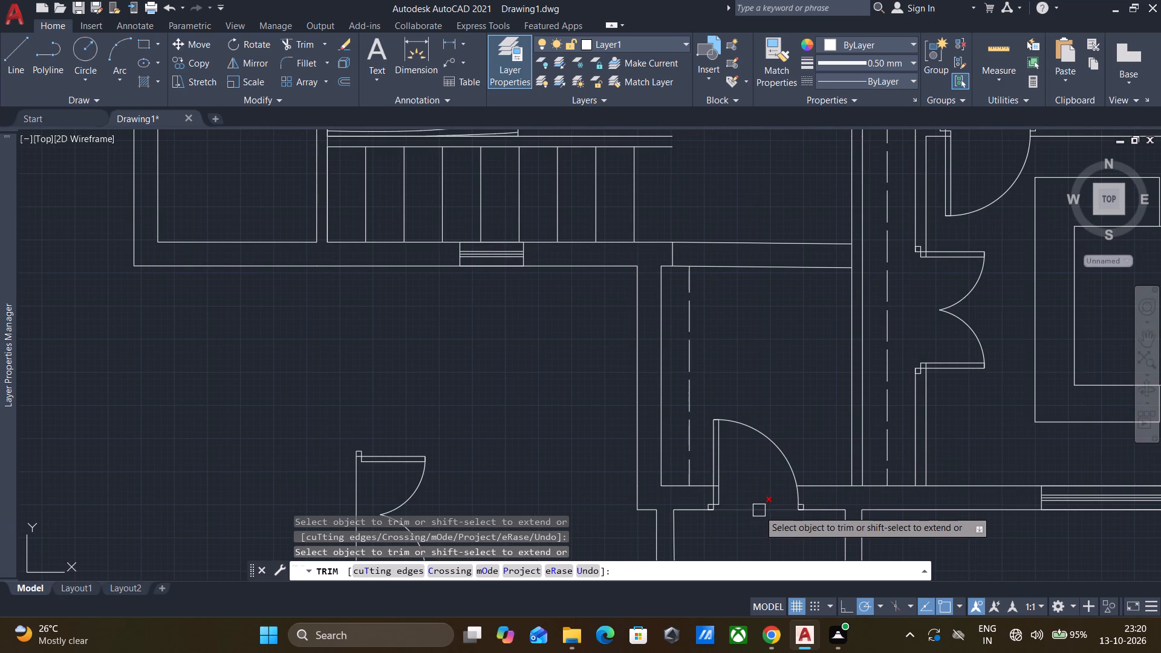
left_click(758, 510)
key("Escape")
Delete the two solid wall lines spanning the foyer's arch opening between the stair wall and the bedroom closet wall.
scroll(724, 481, "down", 1)
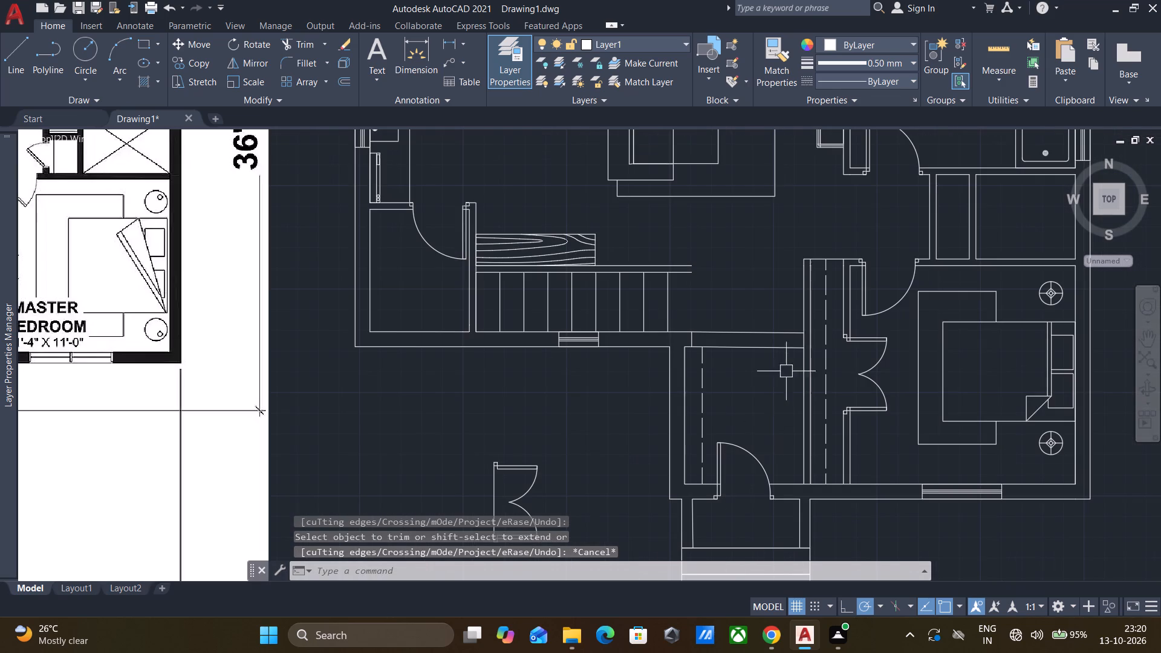
scroll(770, 385, "down", 1)
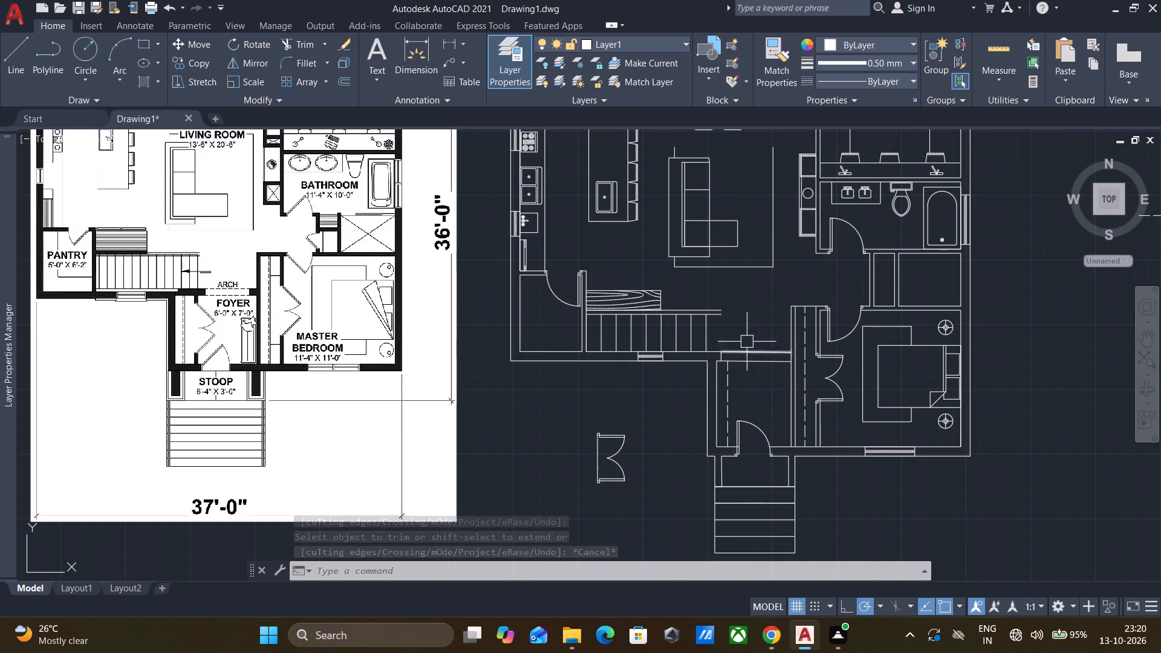
scroll(773, 350, "up", 2)
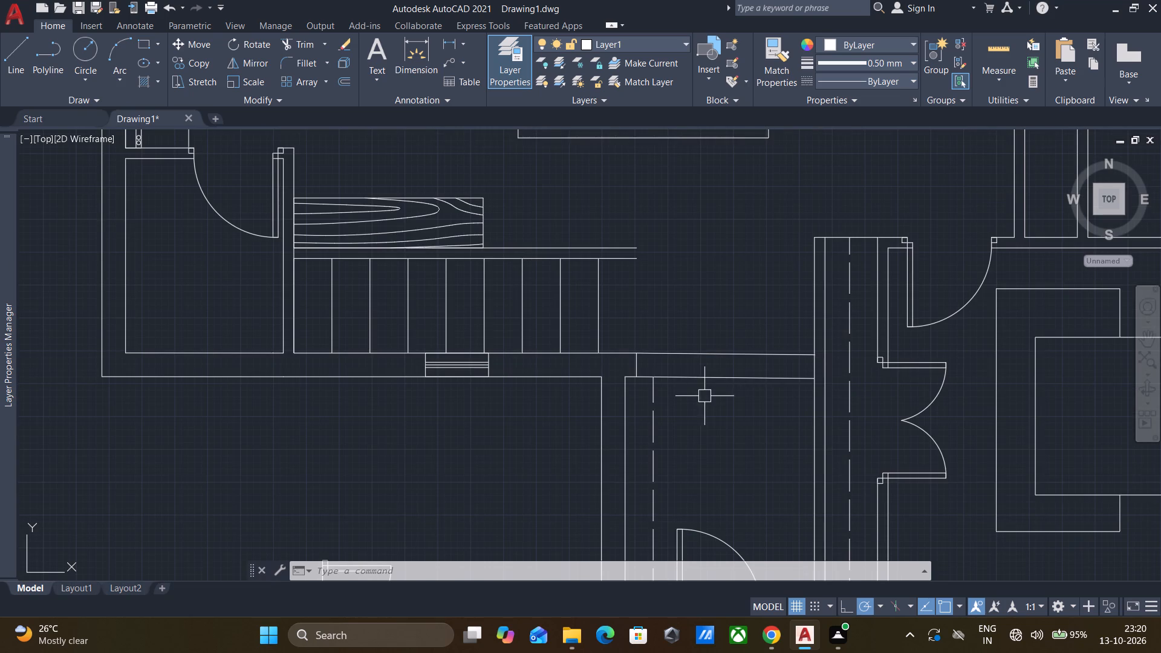
left_click(718, 354)
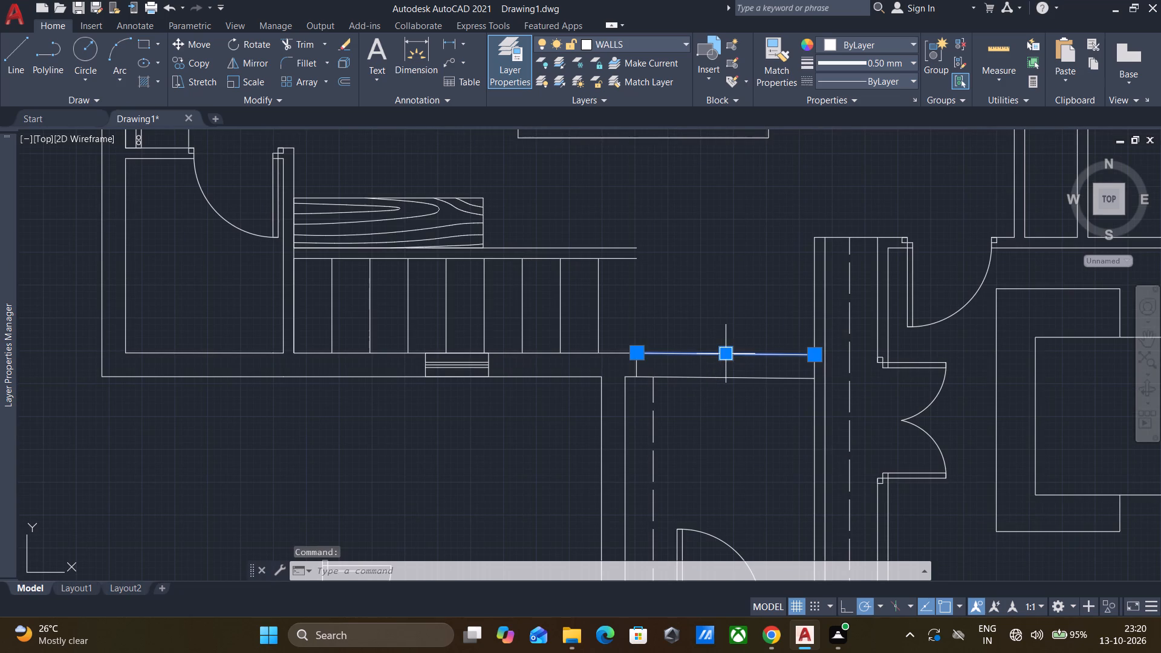
key("Delete")
left_click(709, 372)
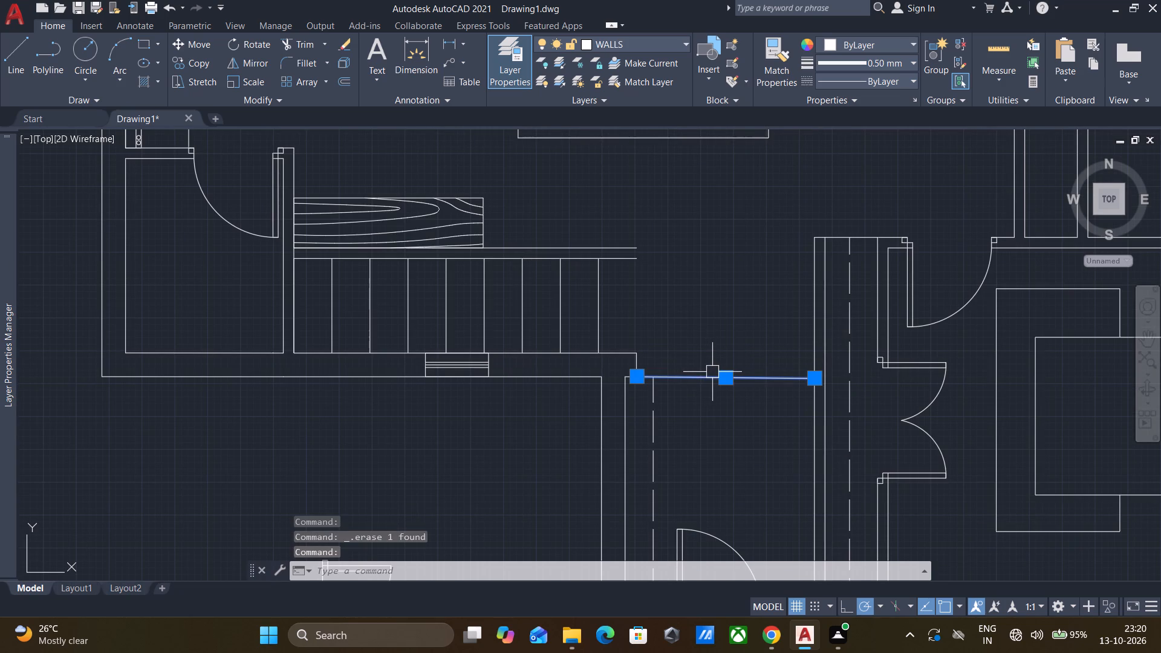
key("Delete")
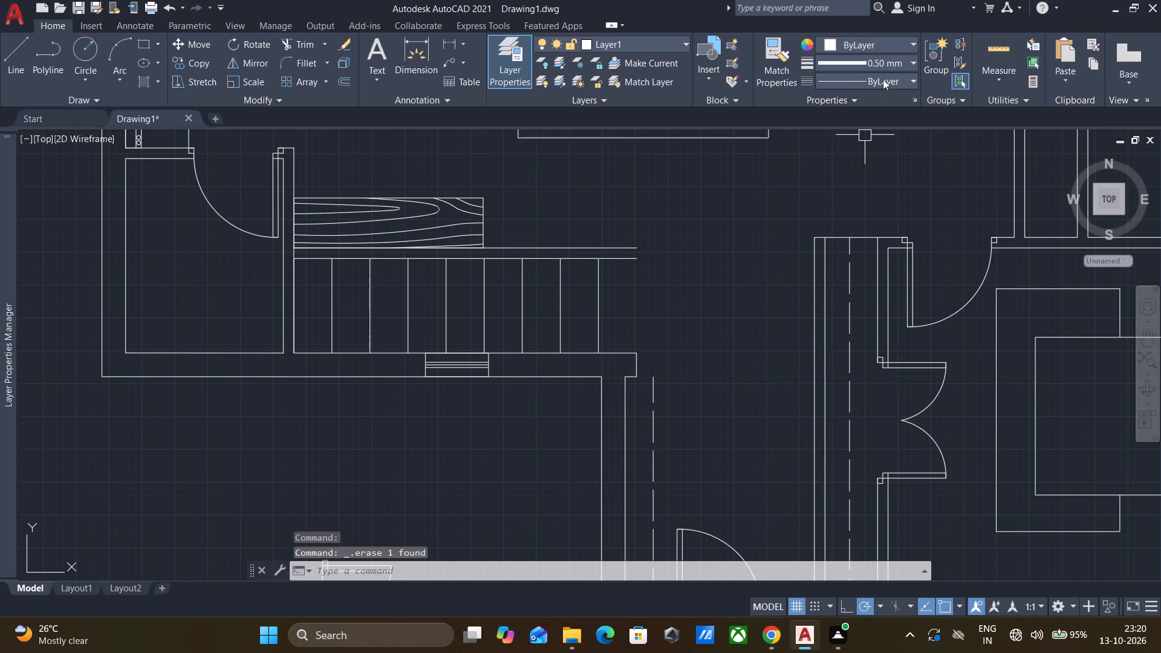
Set the current linetype to the dashed ACAD pattern and draw the arch's lower line from the wall end's bottom corner to the closet wall.
left_click(883, 79)
left_click(856, 141)
scroll(631, 408, "up", 2)
key("l")
key("Return")
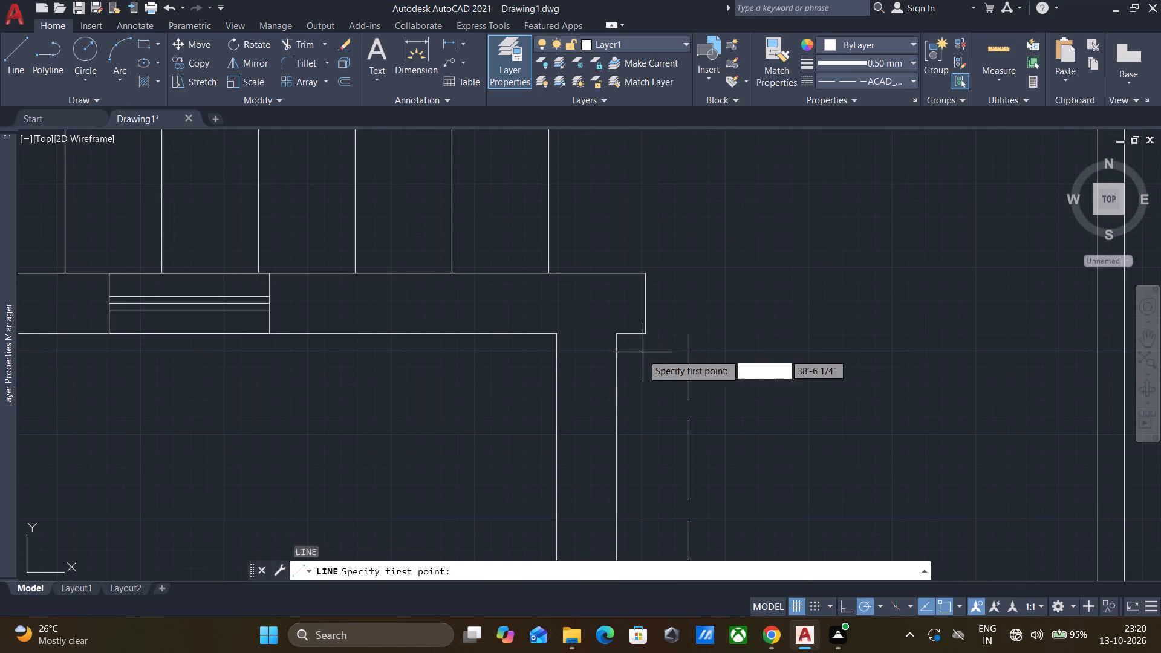
left_click(642, 333)
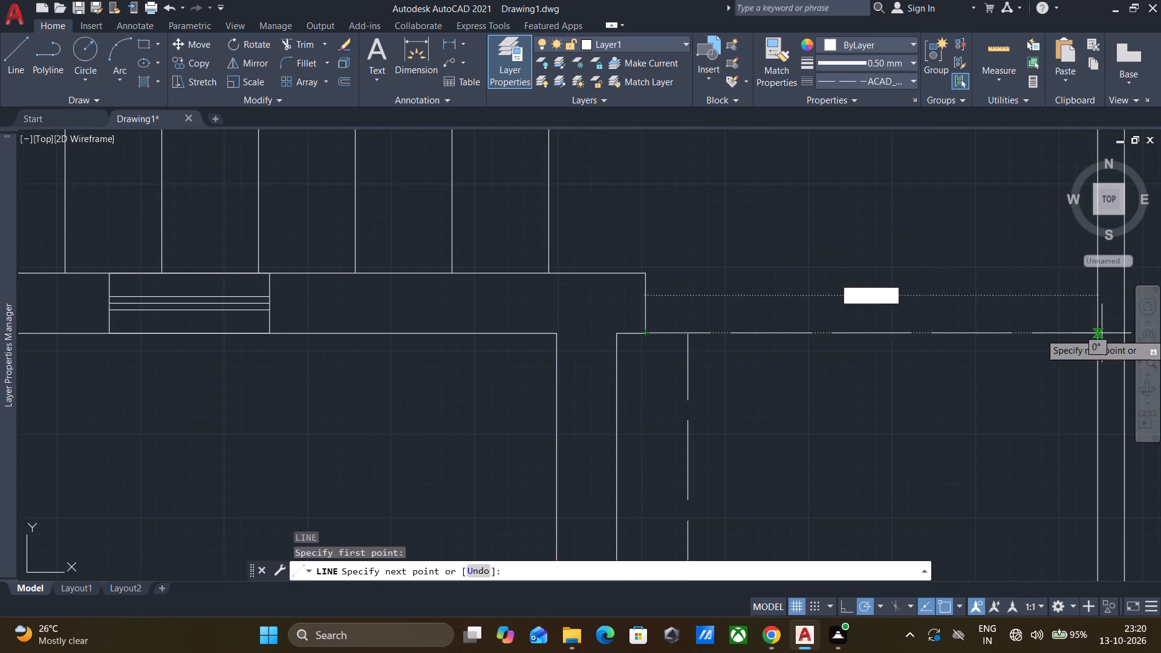
left_click(1096, 334)
key("space")
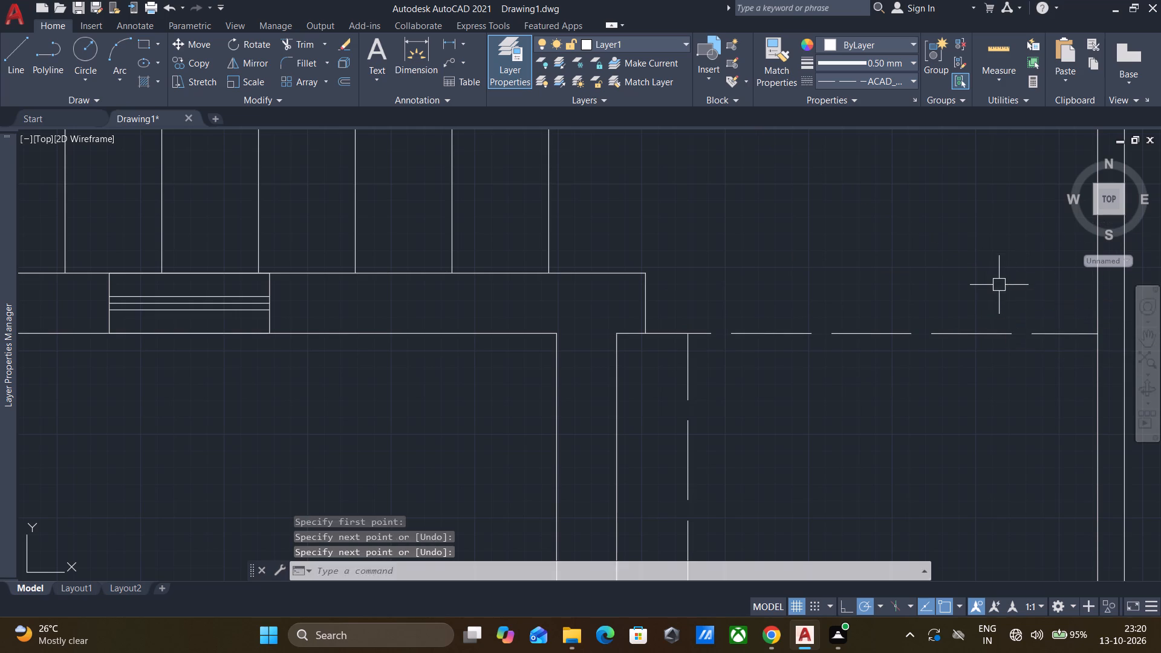
Draw the arch's upper dashed line, about 5'-7 5/8" long, from the wall end's top corner to the closet wall.
key("space")
left_click(645, 275)
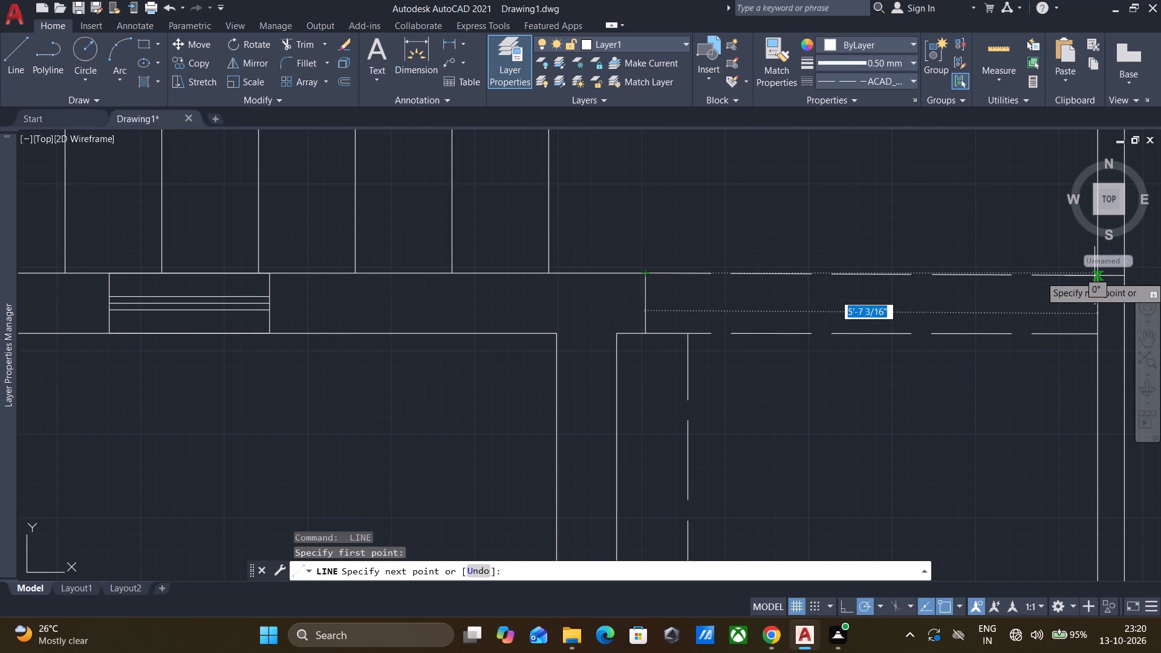
scroll(1090, 273, "up", 2)
middle_click_drag(980, 304, 886, 333)
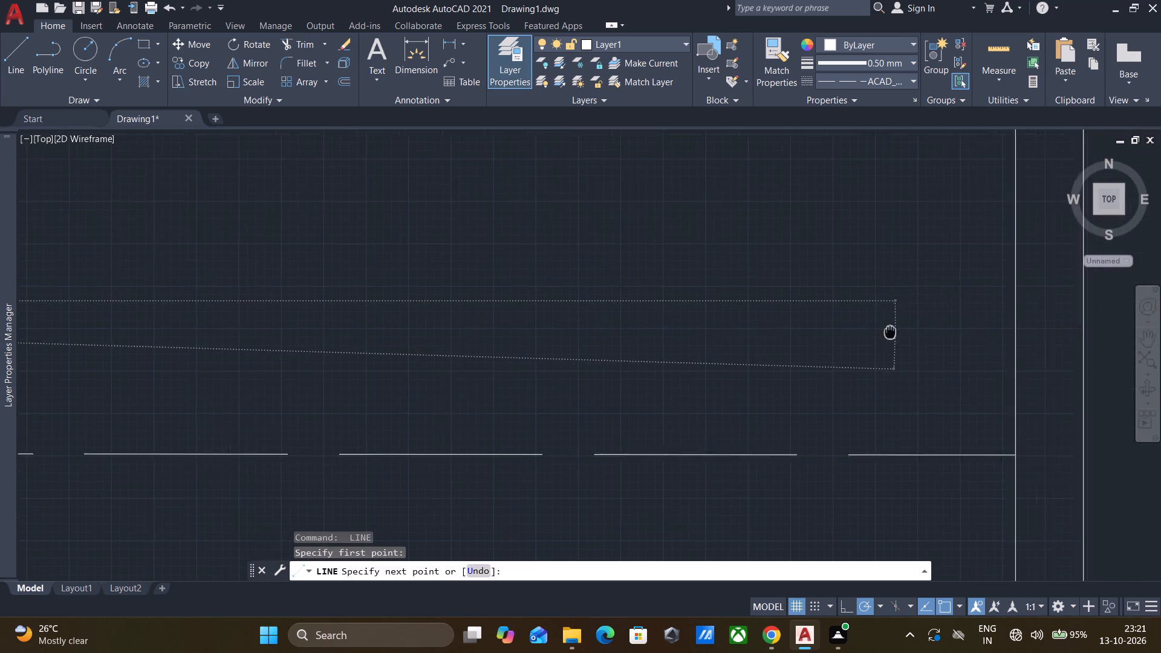
middle_click_drag(886, 333, 818, 336)
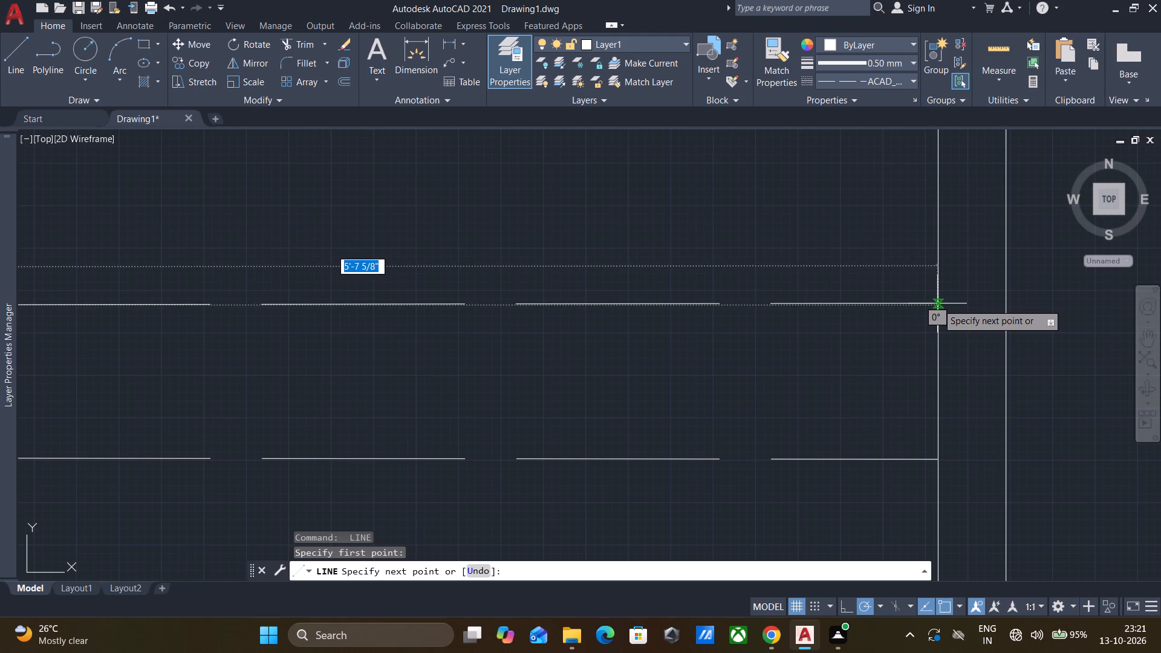
left_click(937, 304)
key("space")
scroll(940, 287, "down", 3)
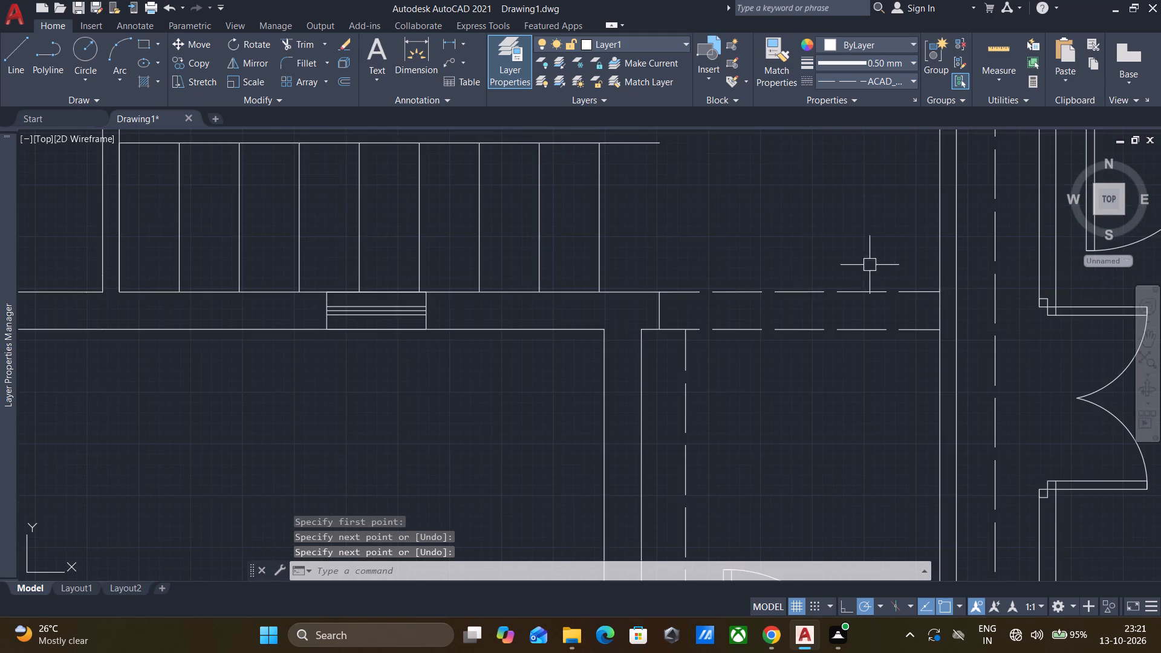
Compare the drawn floor plan with the reference image, from the stairs, foyer and stoop up to the patio.
scroll(840, 250, "down", 3)
middle_click_drag(830, 229, 843, 285)
scroll(848, 285, "down", 1)
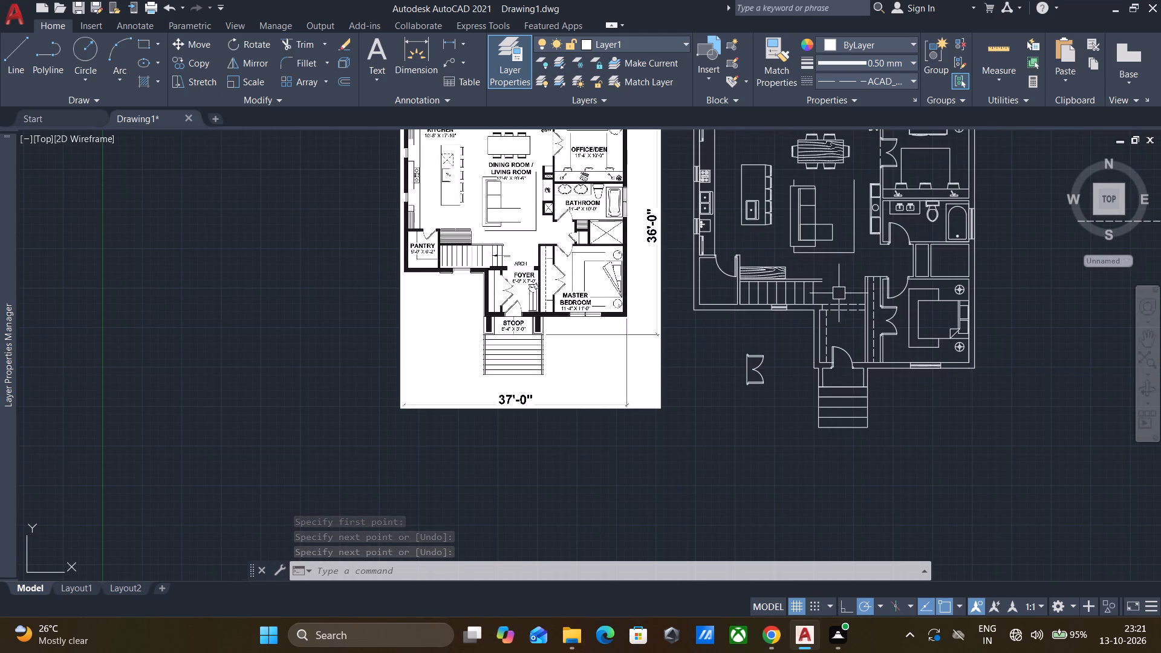
scroll(842, 288, "up", 2)
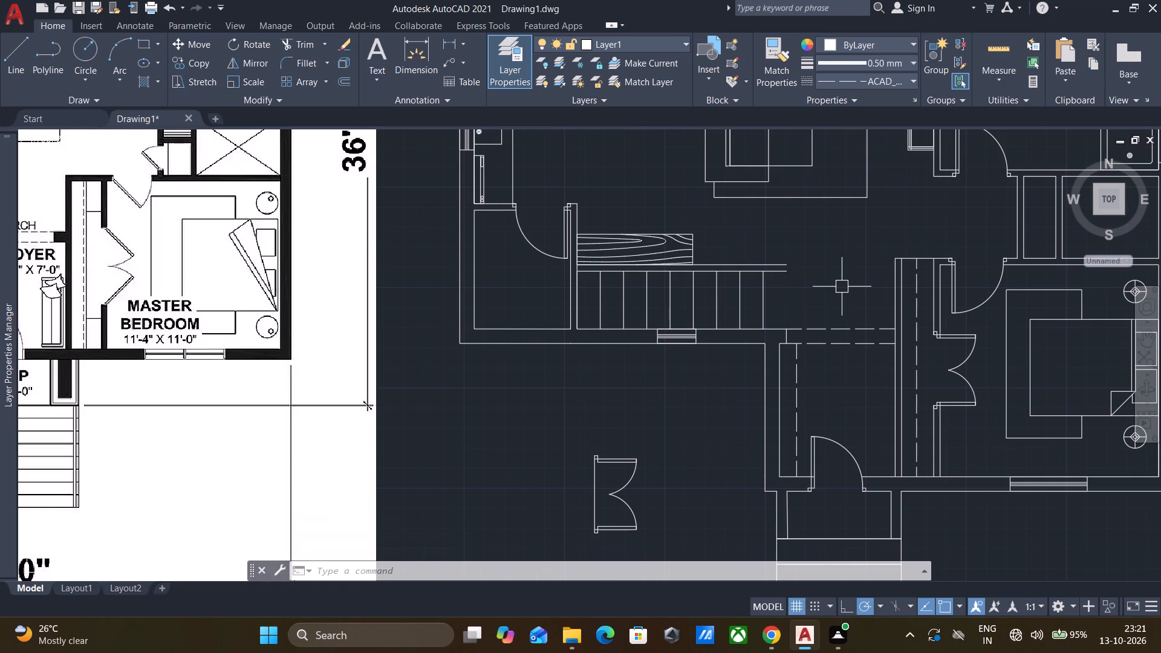
scroll(842, 287, "down", 1)
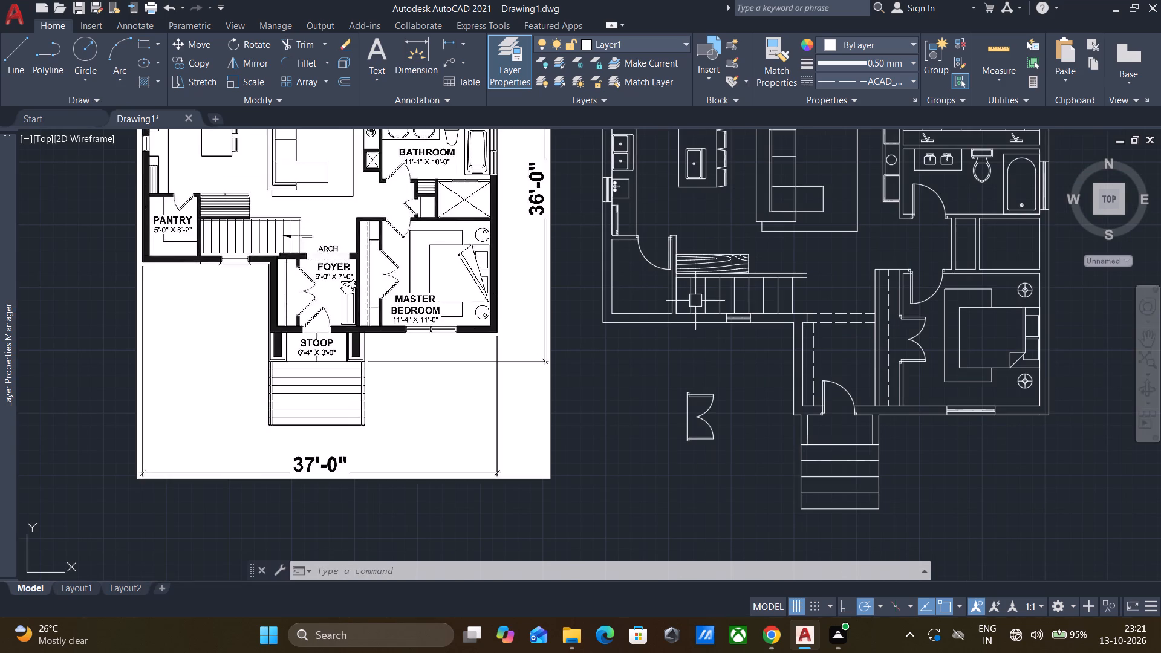
scroll(326, 242, "up", 2)
scroll(326, 242, "down", 2)
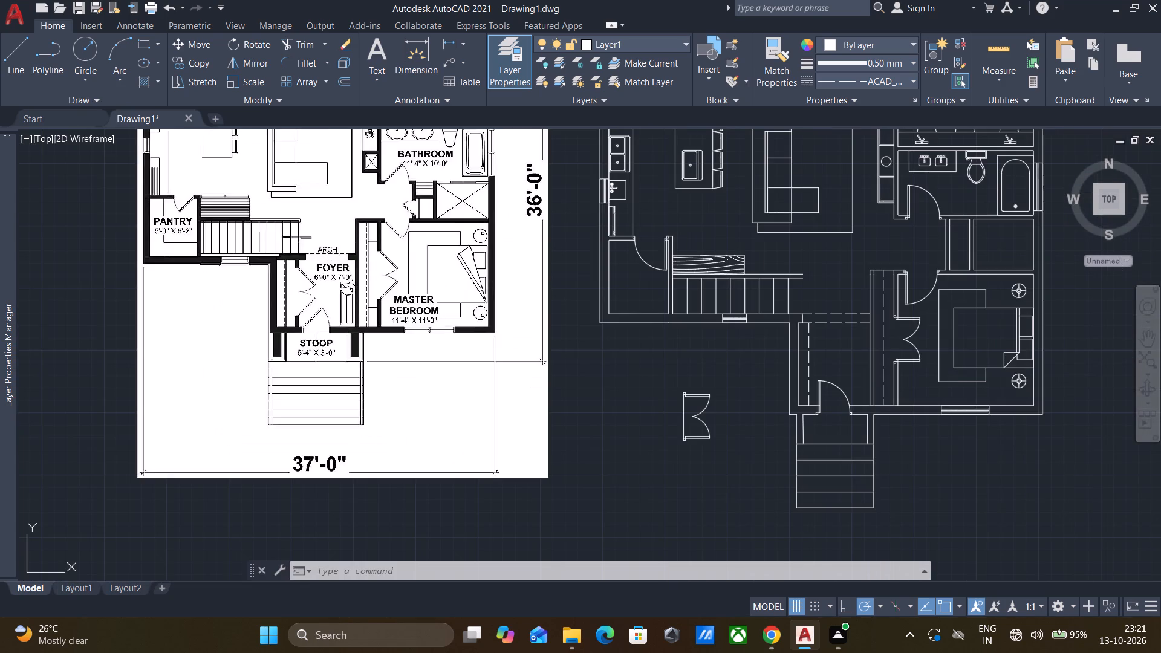
scroll(320, 263, "up", 1)
scroll(320, 263, "down", 1)
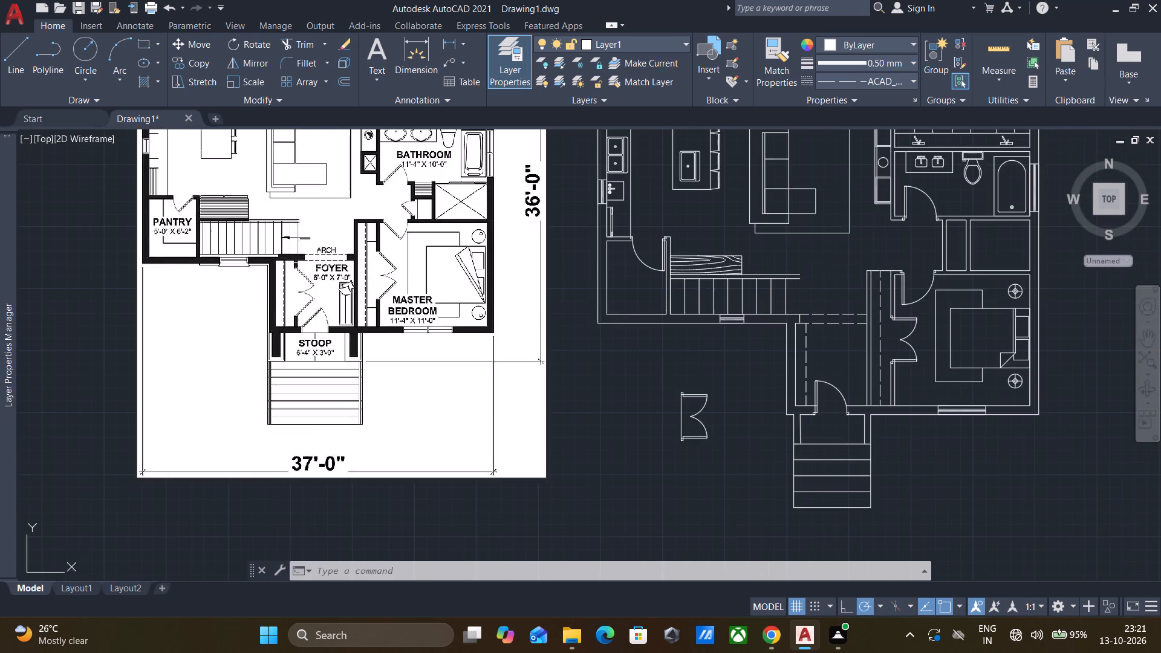
scroll(320, 263, "down", 2)
scroll(322, 263, "up", 2)
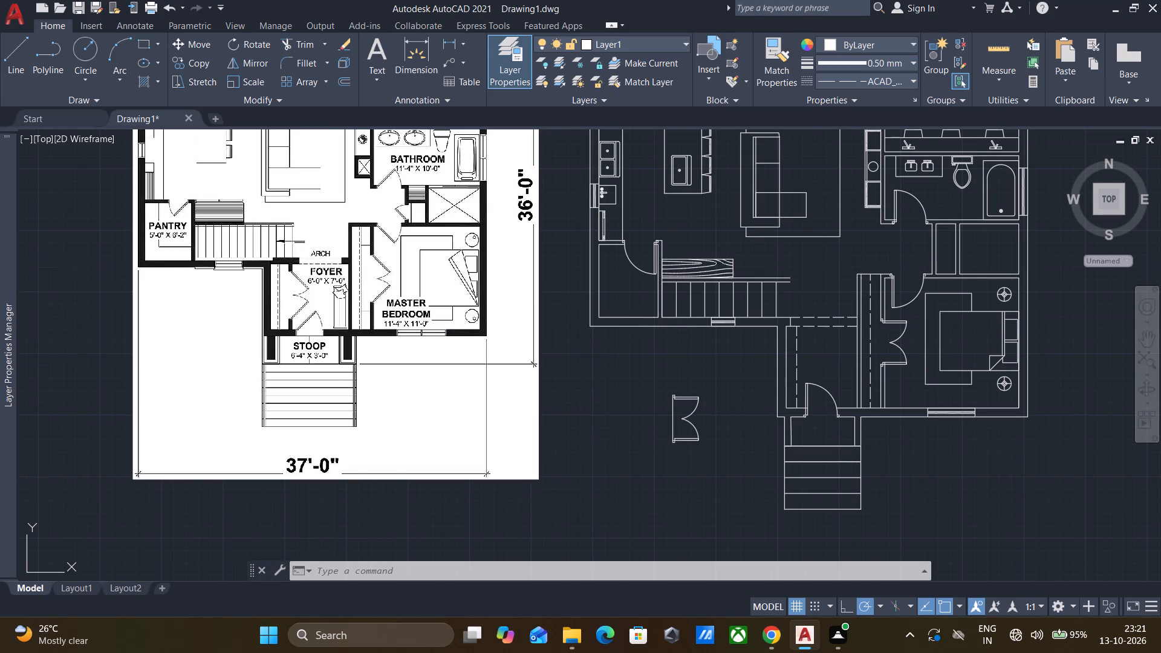
middle_click_drag(315, 209, 330, 262)
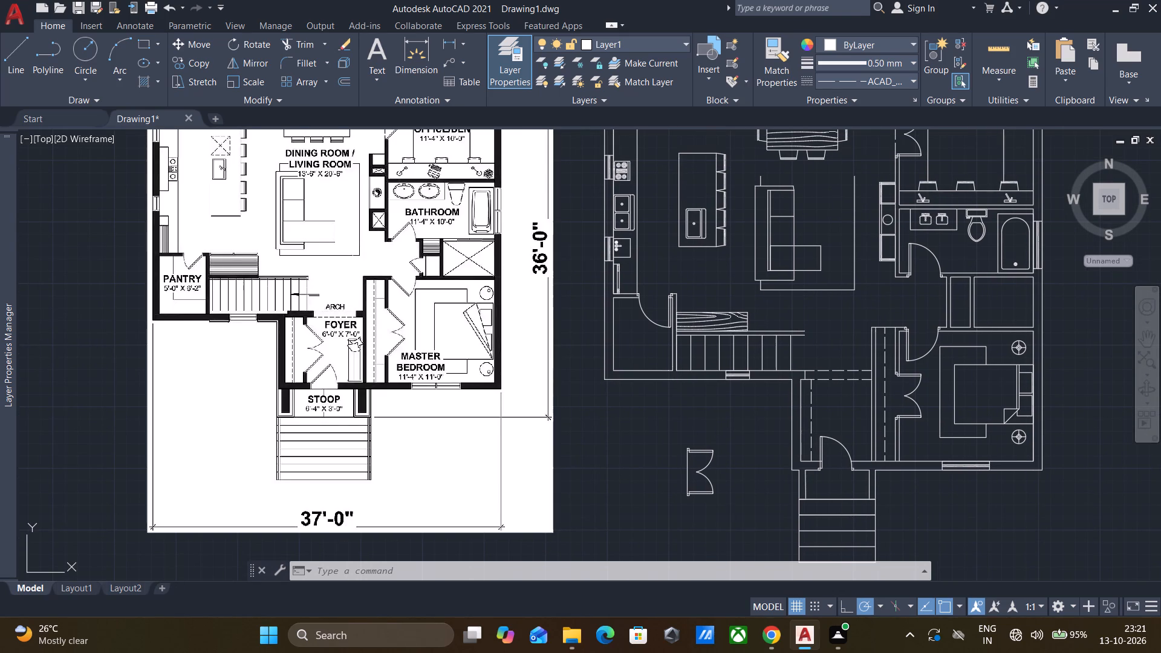
scroll(250, 284, "up", 2)
scroll(254, 283, "down", 2)
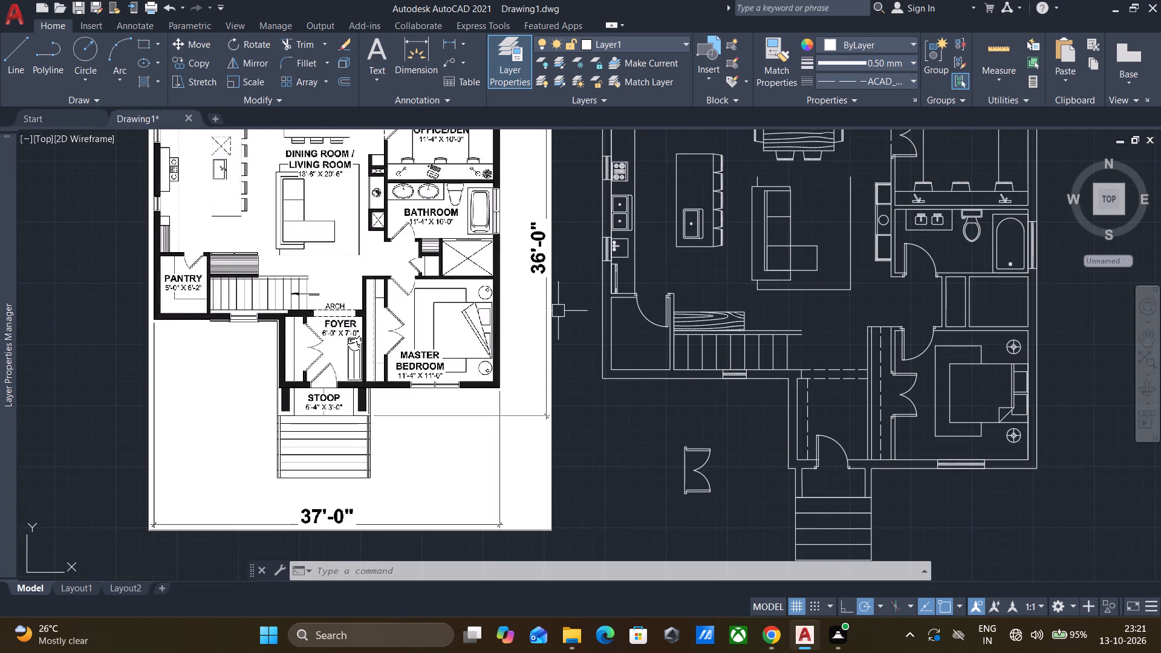
middle_click_drag(559, 310, 539, 343)
scroll(539, 343, "down", 1)
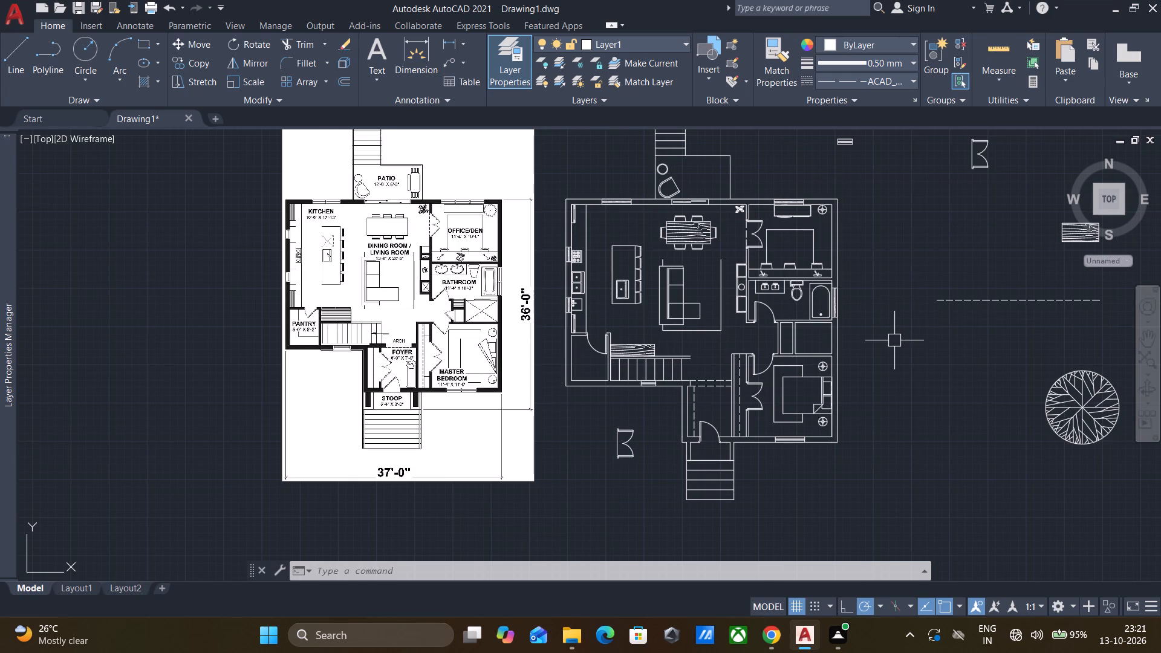
Add a multiline text label in the kitchen above the island reading KITCHEN, with 10'-6"X17'-10" on the second line.
key("t")
left_click(816, 355)
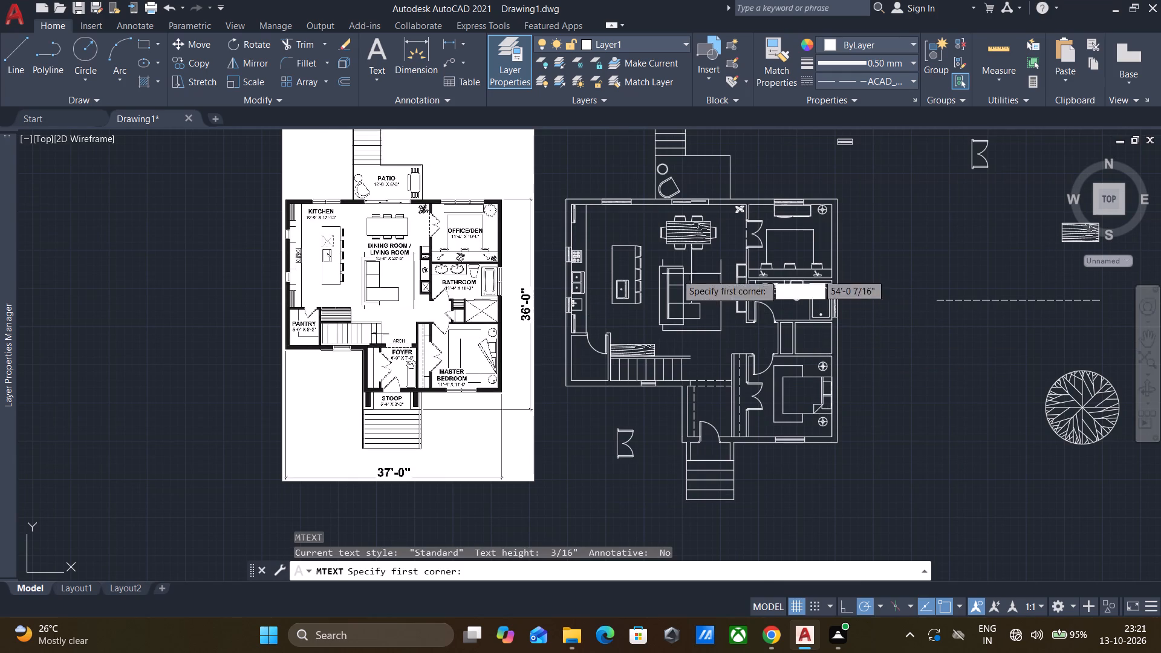
scroll(591, 218, "up", 2)
left_click(617, 215)
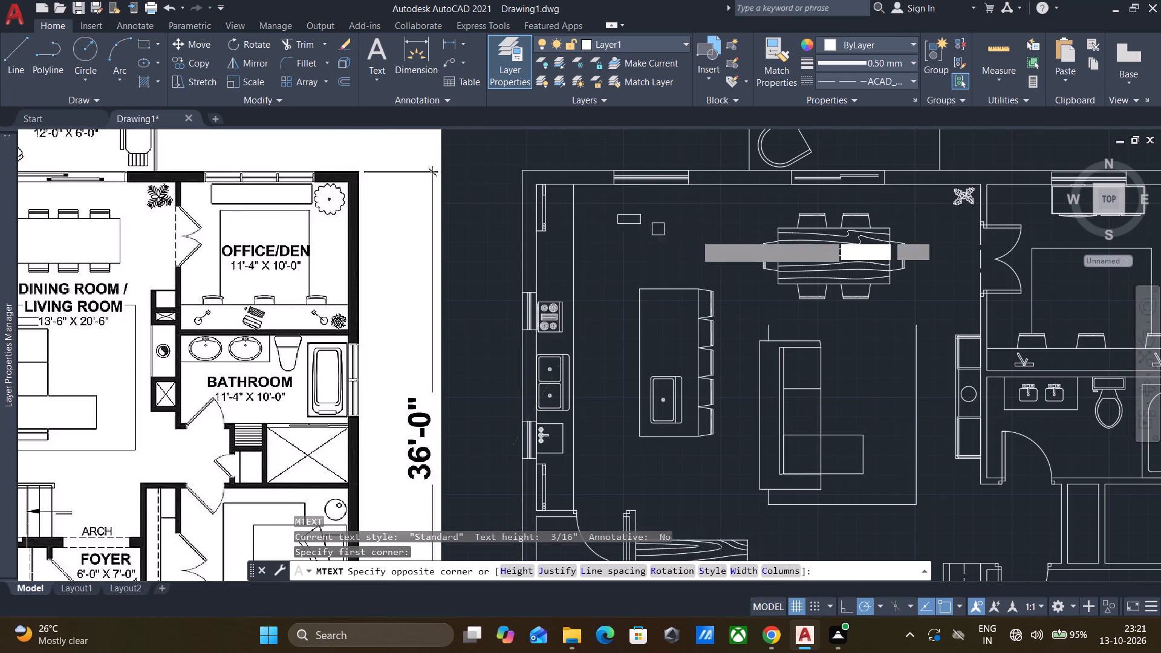
left_click(735, 258)
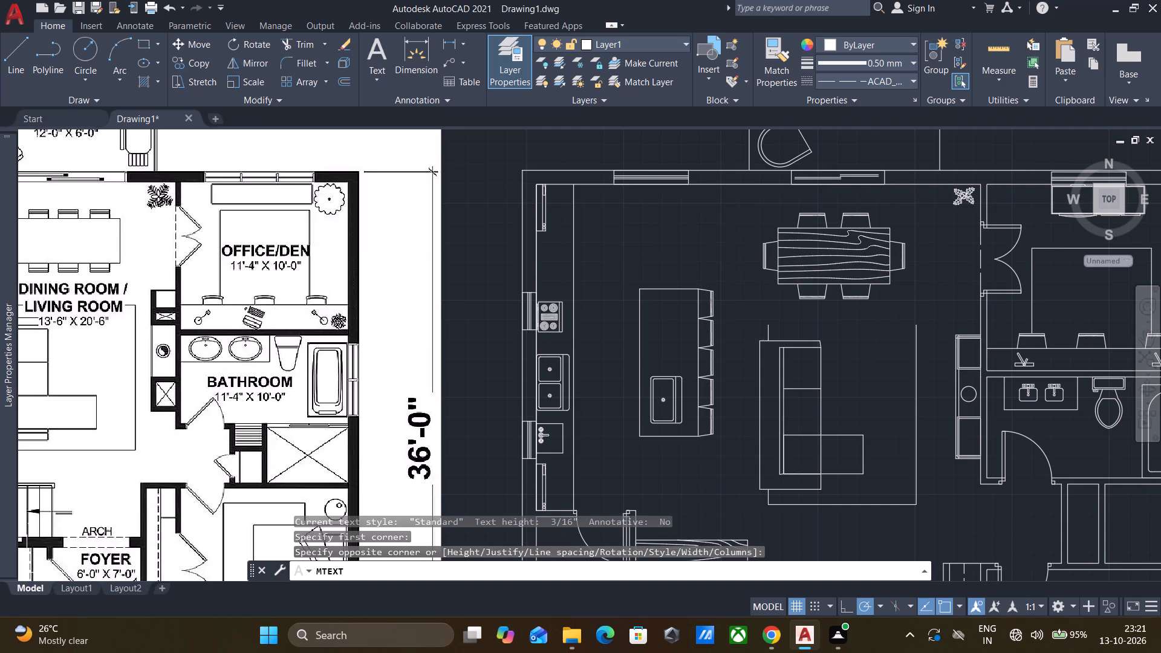
type("KITCHEN")
scroll(570, 144, "down", 1)
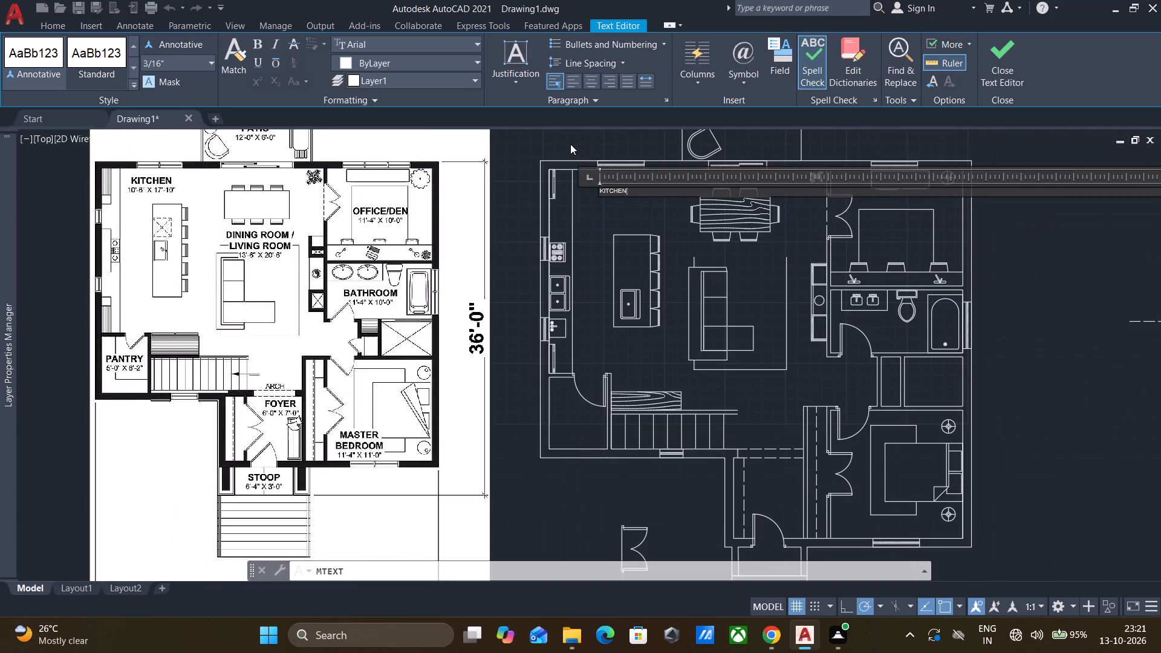
key("Return")
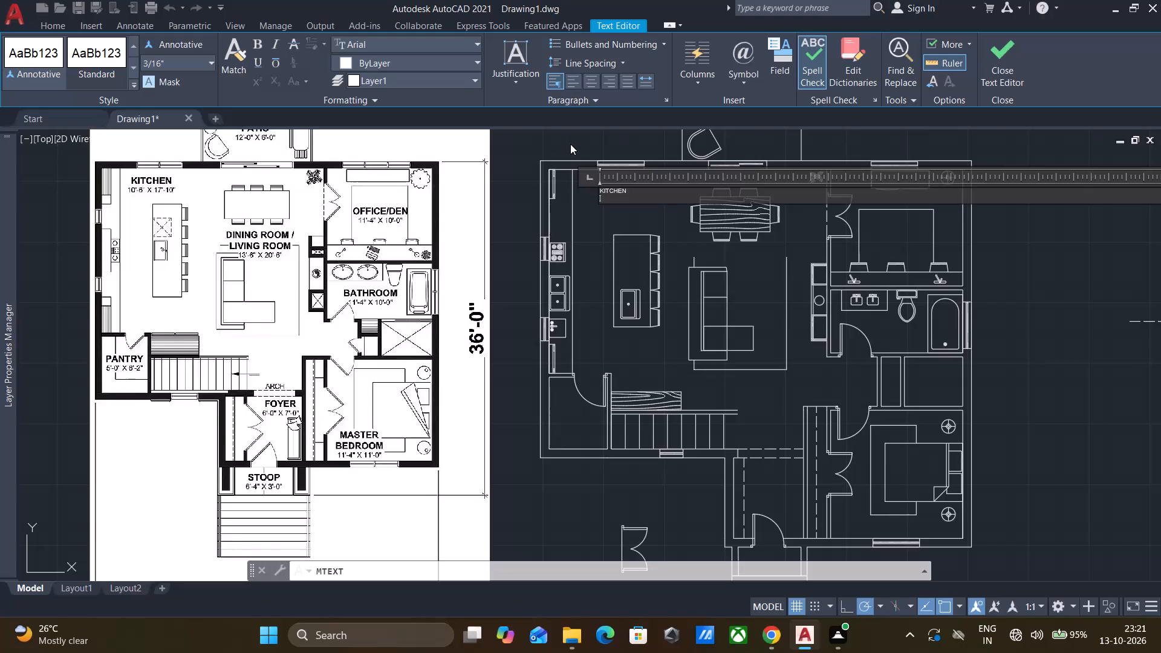
type("10'")
key("minus")
type("6\"")
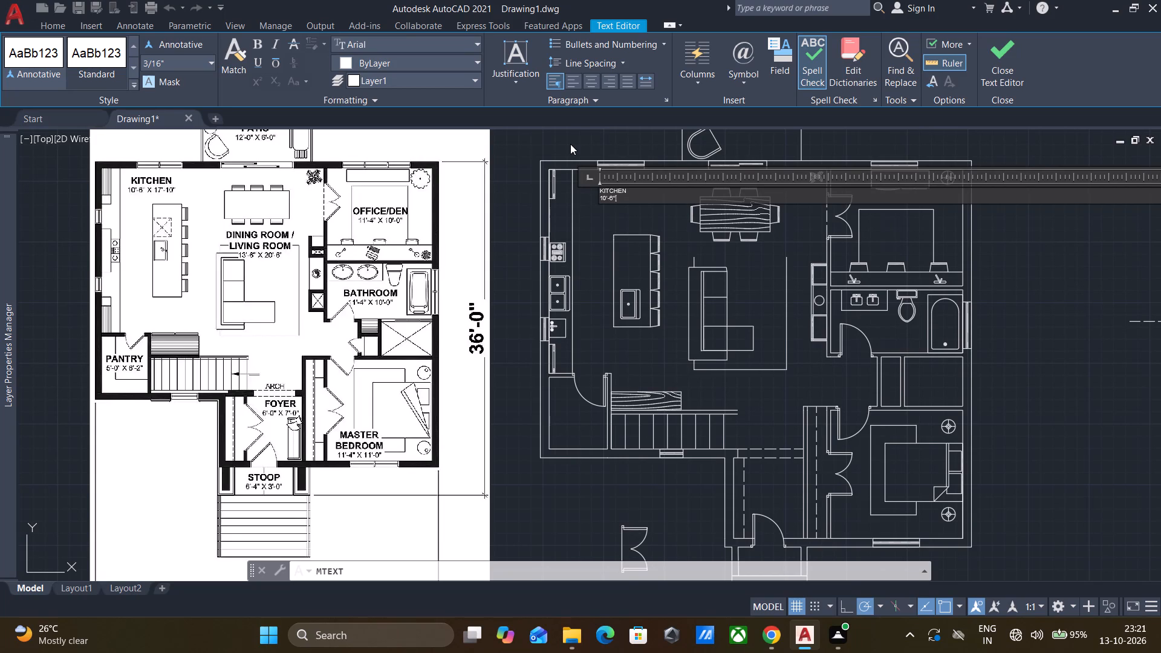
key("x")
type("17")
key("apostrophe")
key("minus")
type("10")
key("shift+quotedbl")
left_click(600, 224)
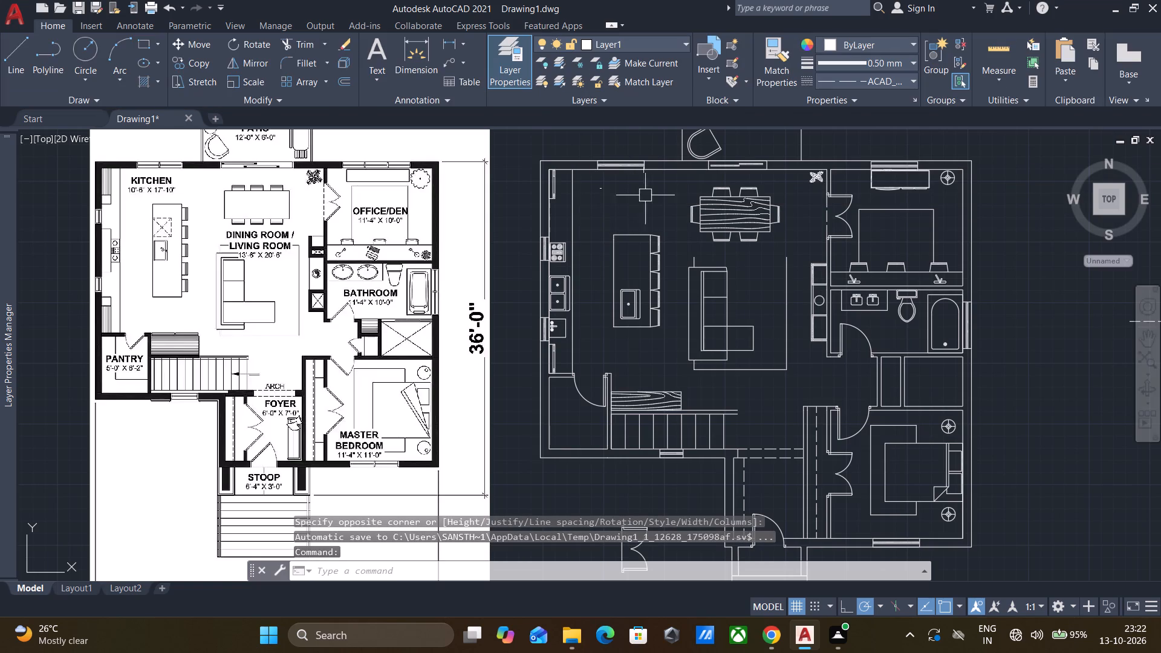
Add a multiline text label in the office above the desk chairs reading OFFICE/DEN, with 11'-4"X10'-0" on the second line.
key("space")
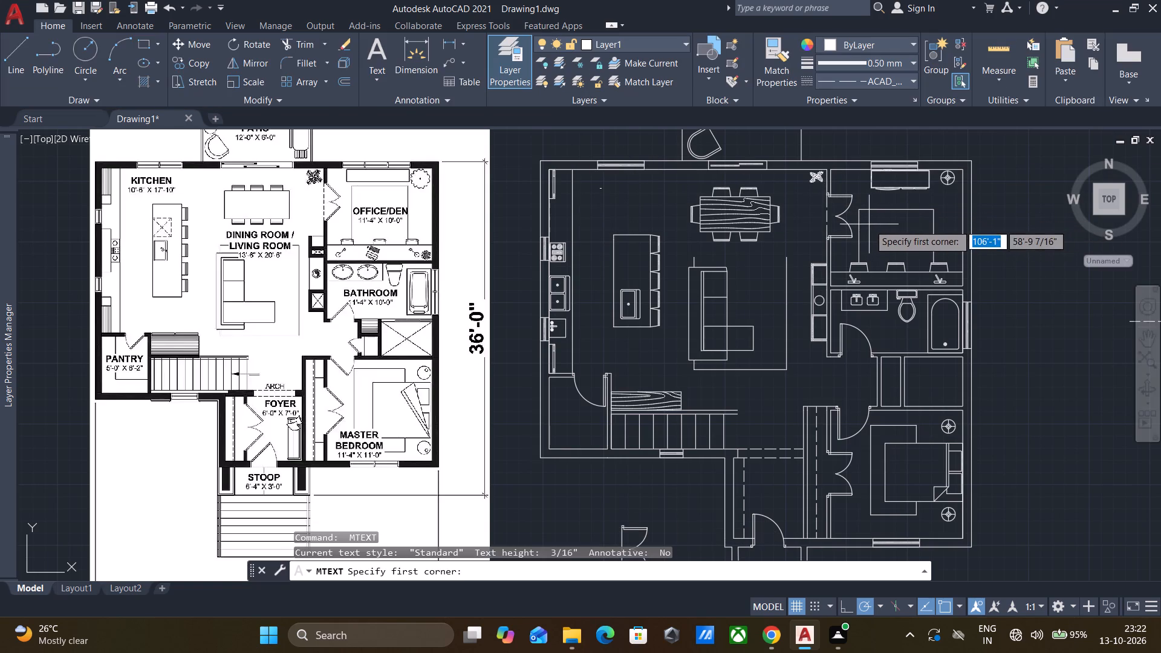
left_click(869, 224)
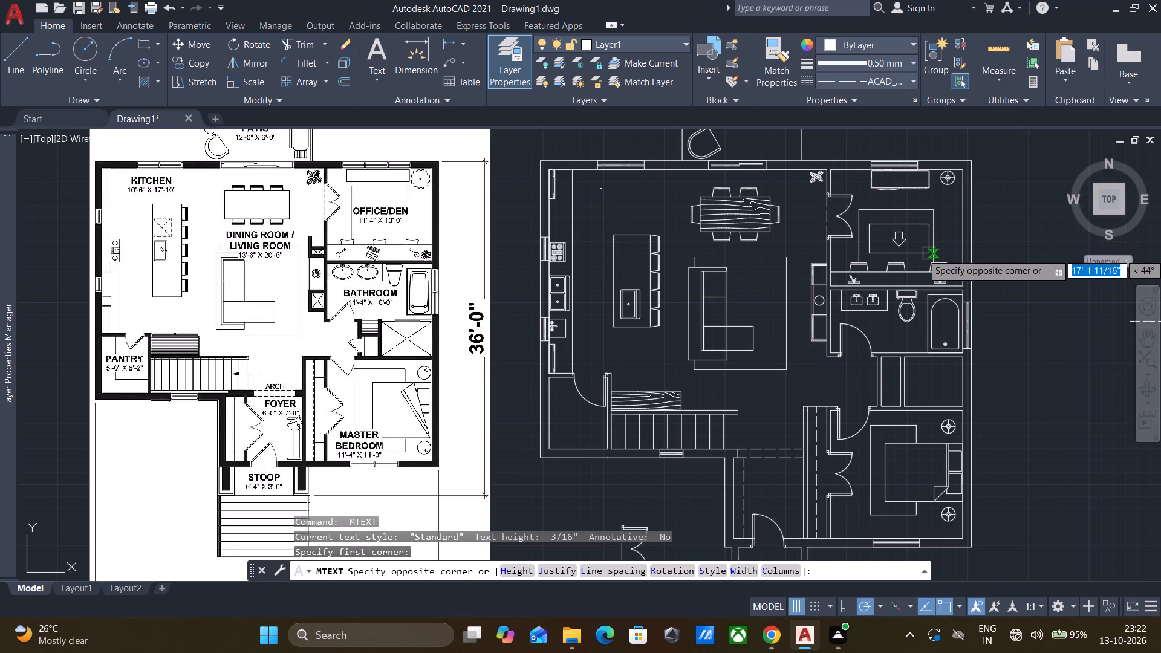
left_click(923, 251)
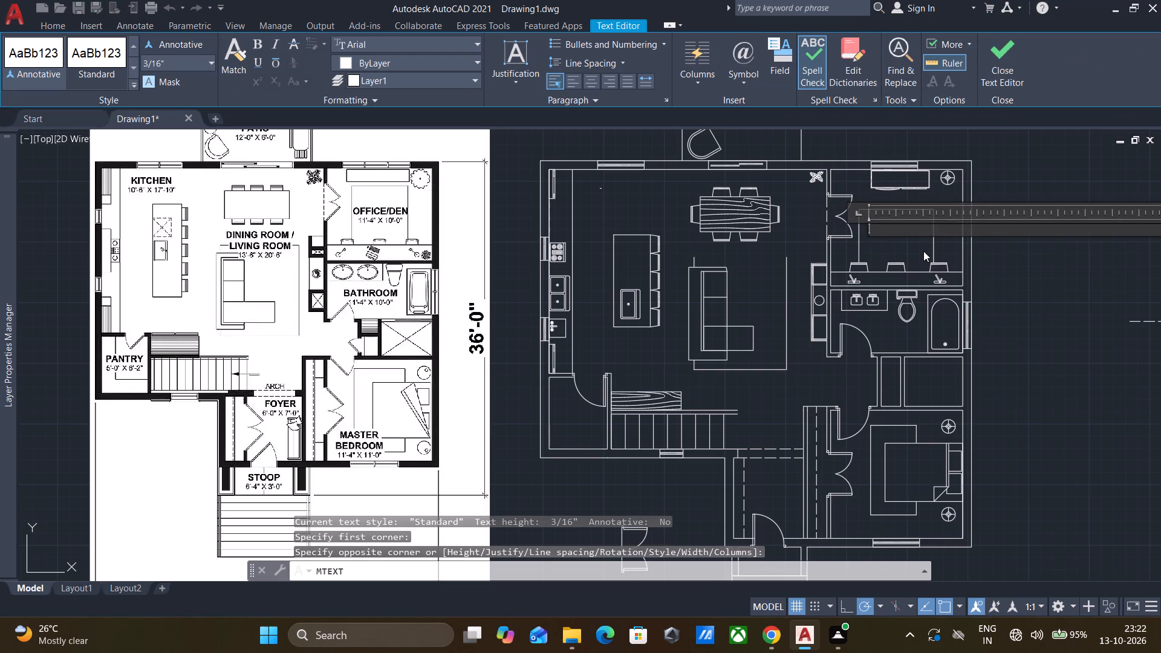
key("o")
type("FFICE")
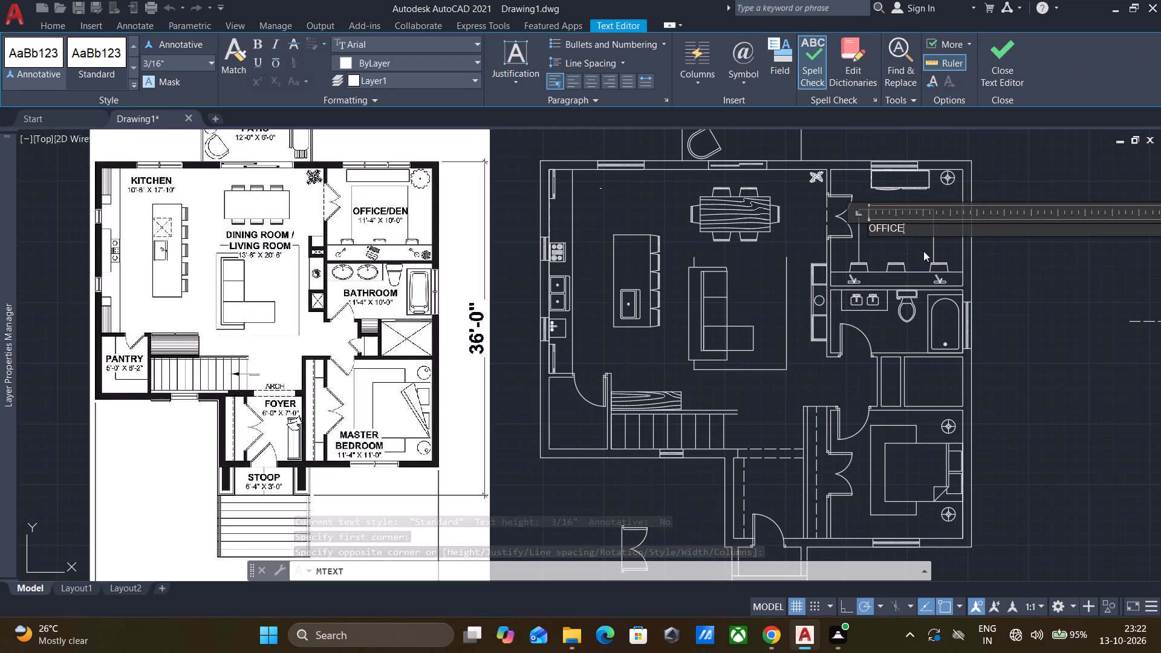
key("slash")
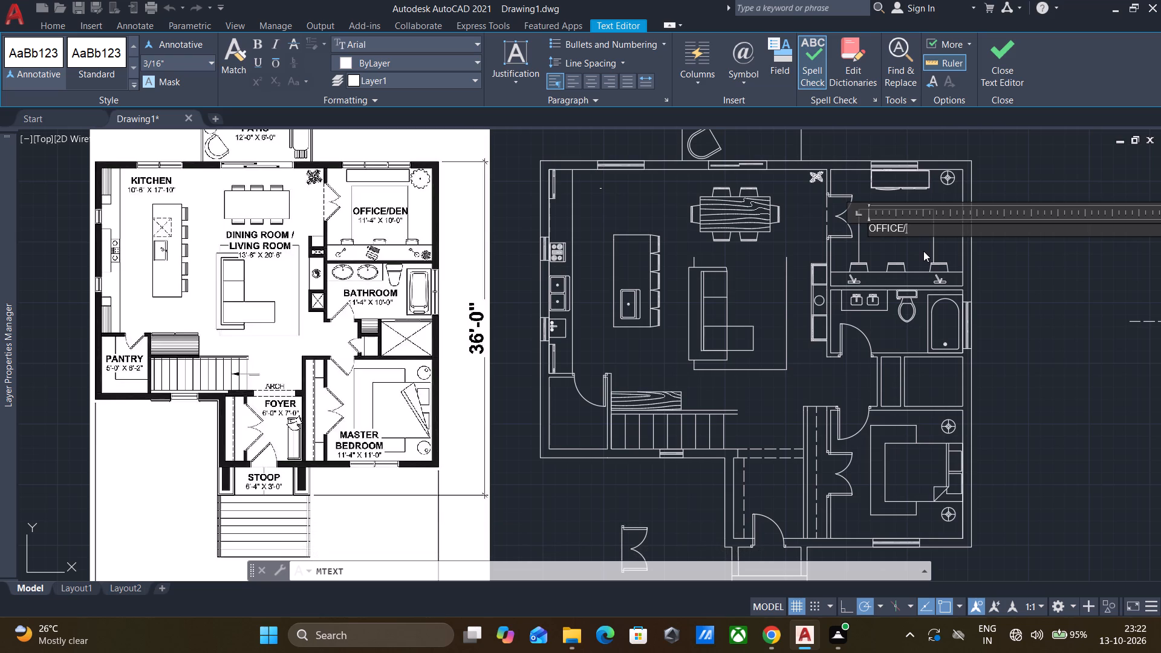
type("DEN")
key("Return")
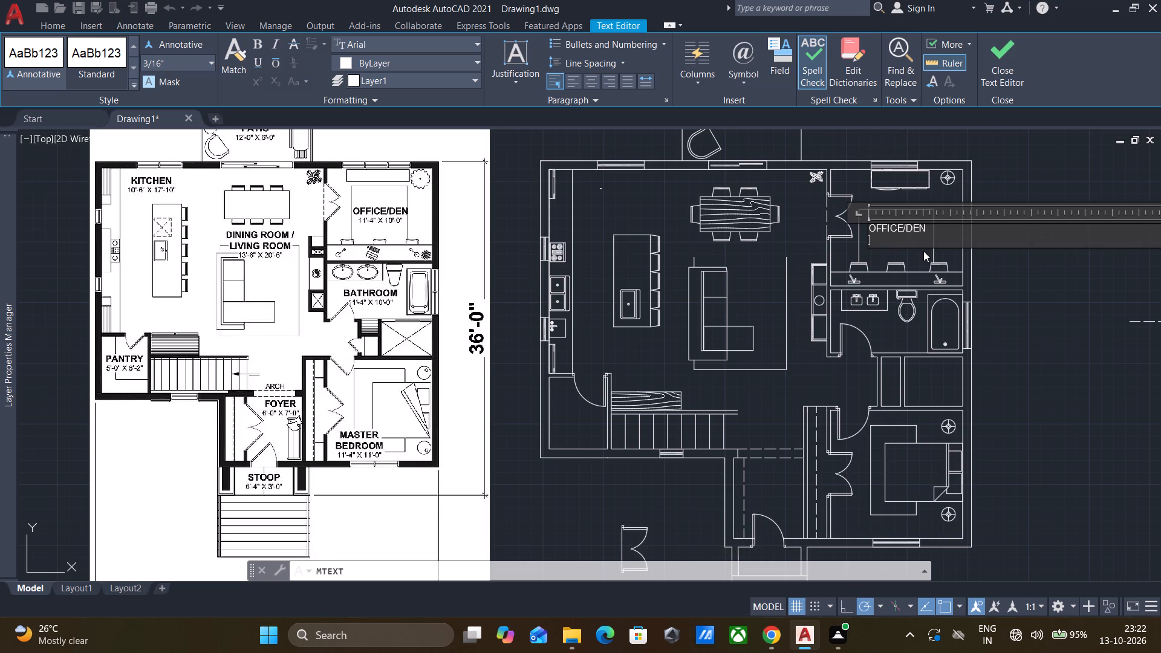
type("11'")
key("minus")
type("4\"")
key("x")
type("10'")
key("minus")
key("0")
key("shift+quotedbl")
left_click(865, 252)
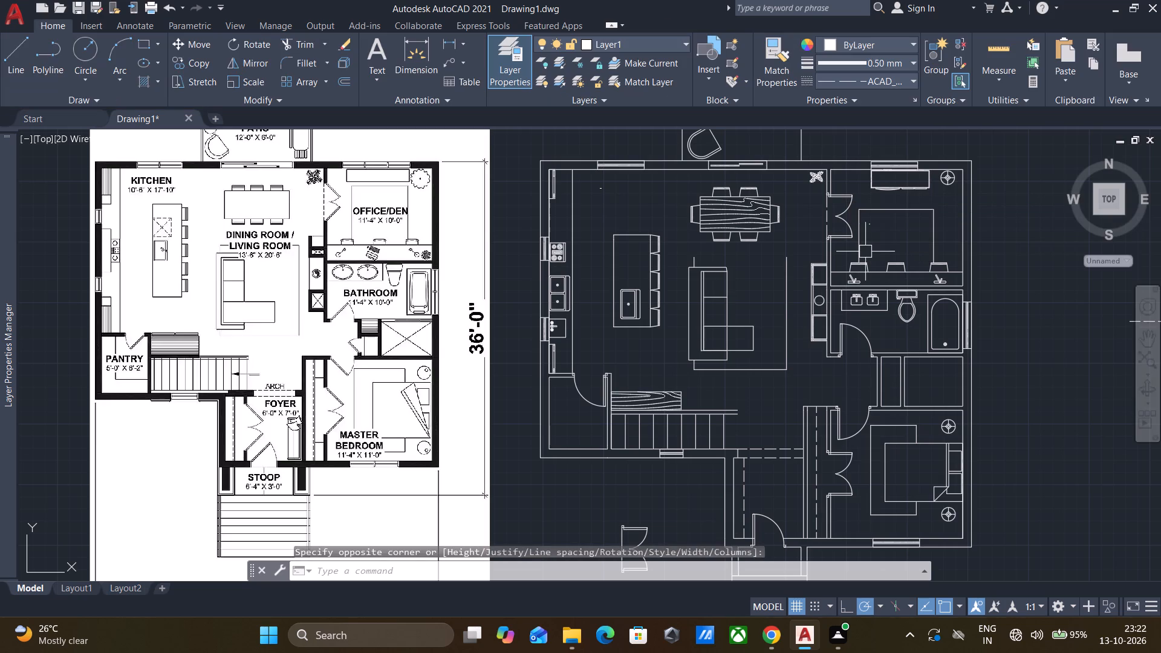
Add a multiline text label in the bathroom below the sinks and toilet reading BATHROOM, with 11'-4"X10'-0" on the second line.
key("space")
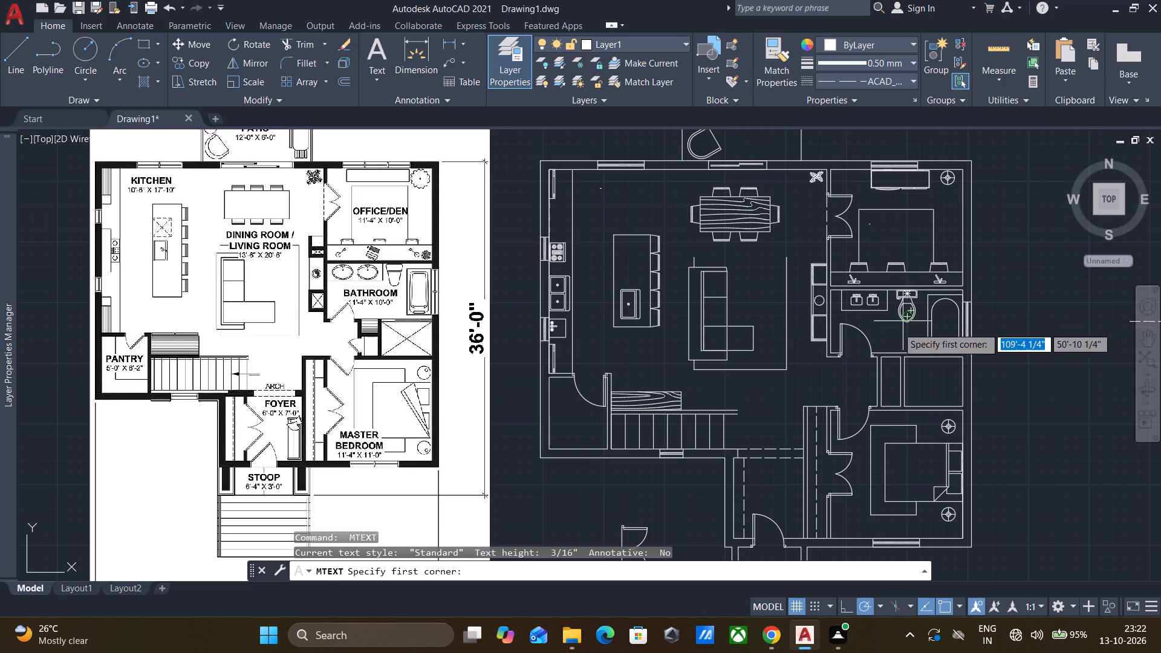
scroll(894, 333, "up", 1)
left_click(854, 322)
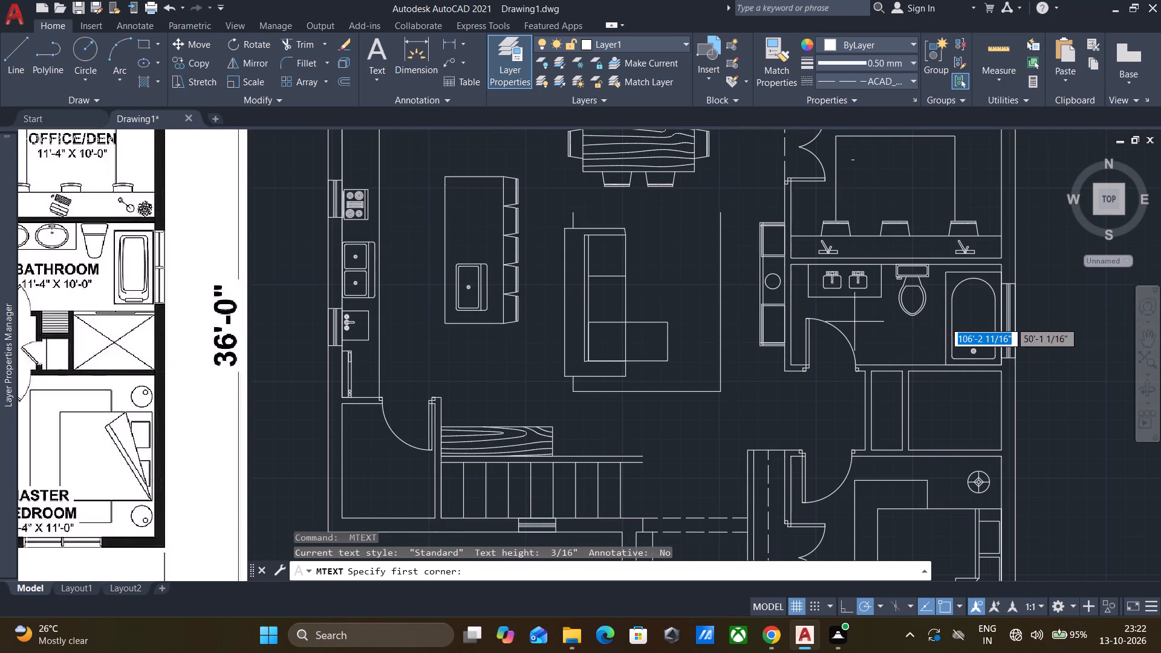
left_click(942, 354)
type("BATH")
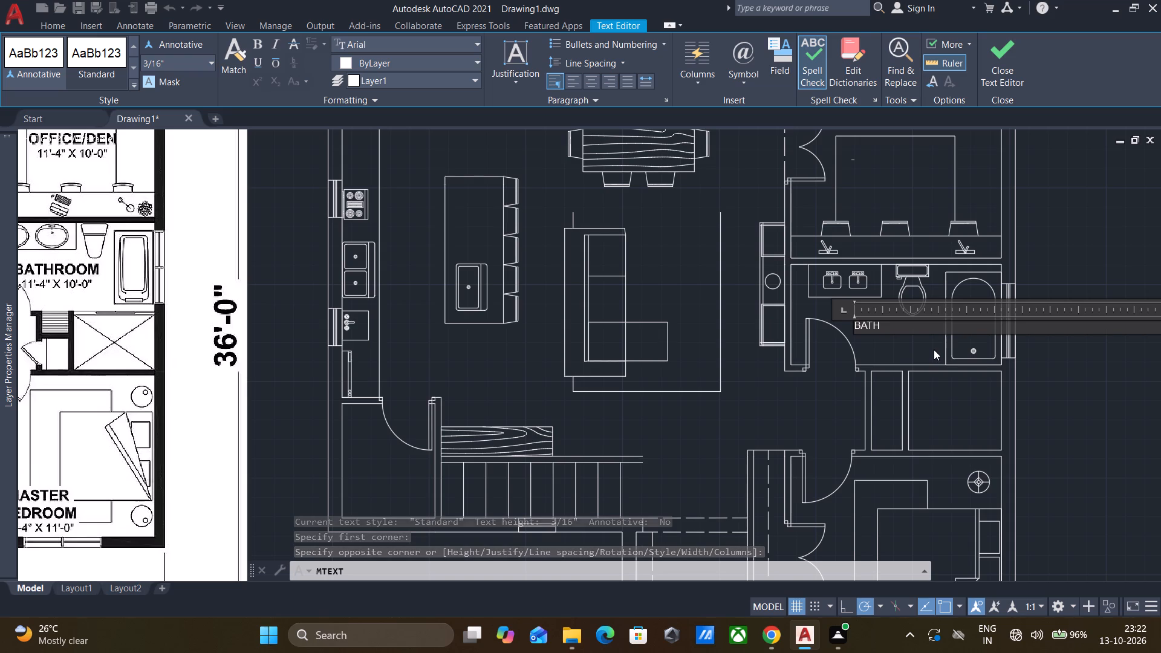
type("ROOM")
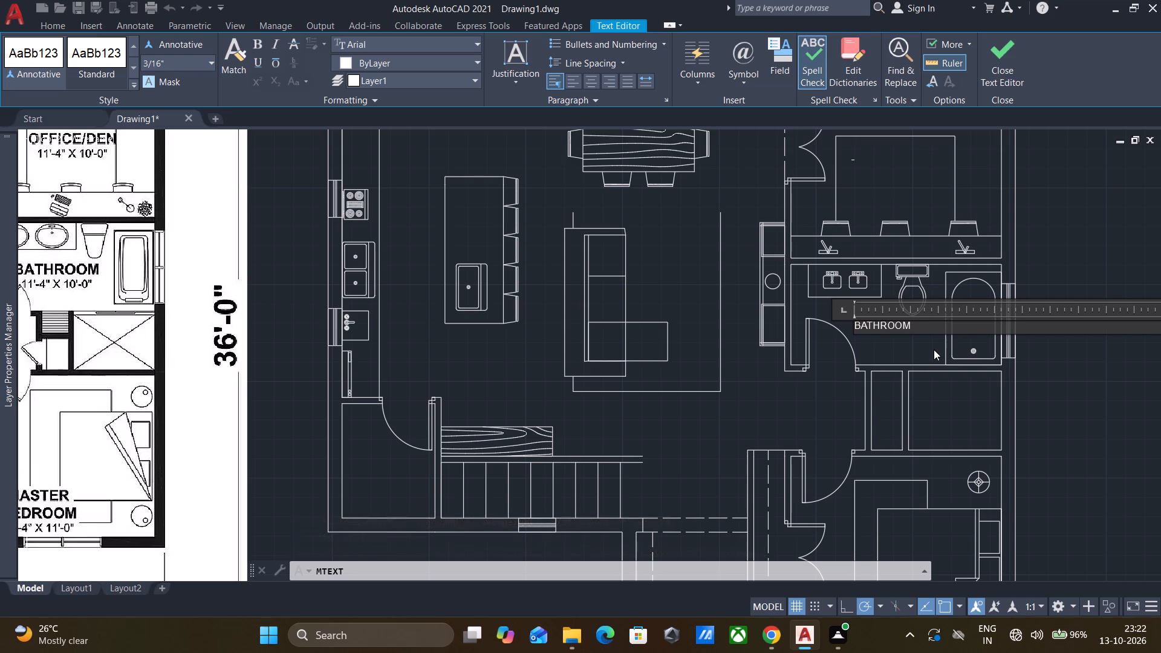
key("Return")
type("11")
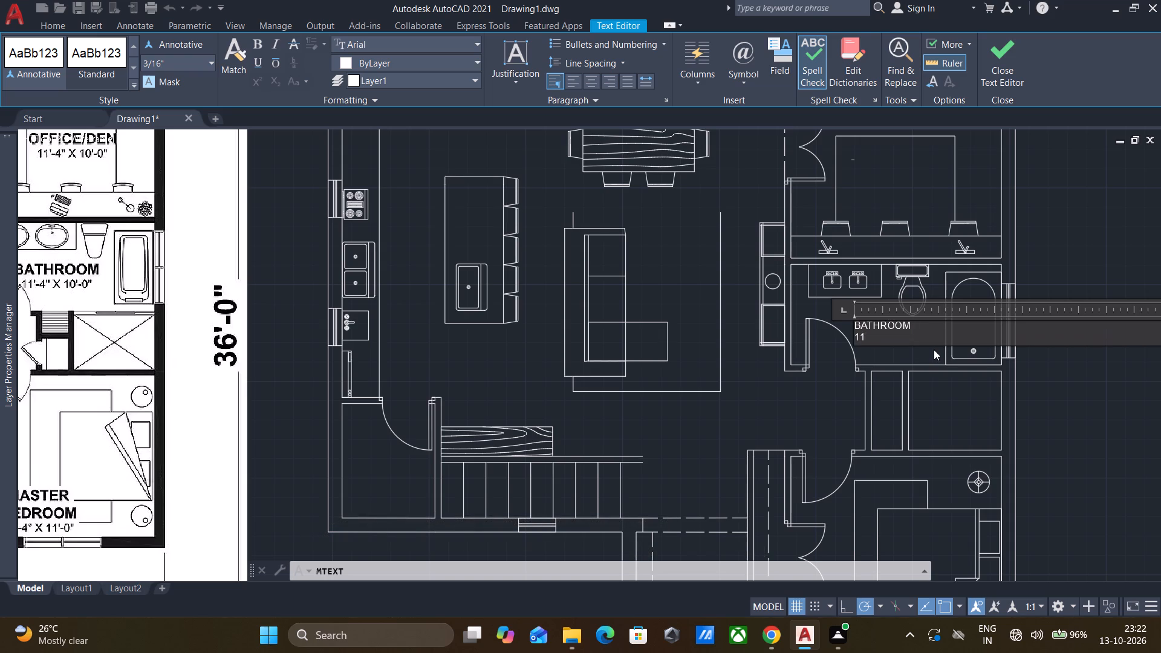
key("apostrophe")
key("minus")
type("4\"")
key("x")
type("10")
key("apostrophe")
key("minus")
type("0\"")
left_click(827, 362)
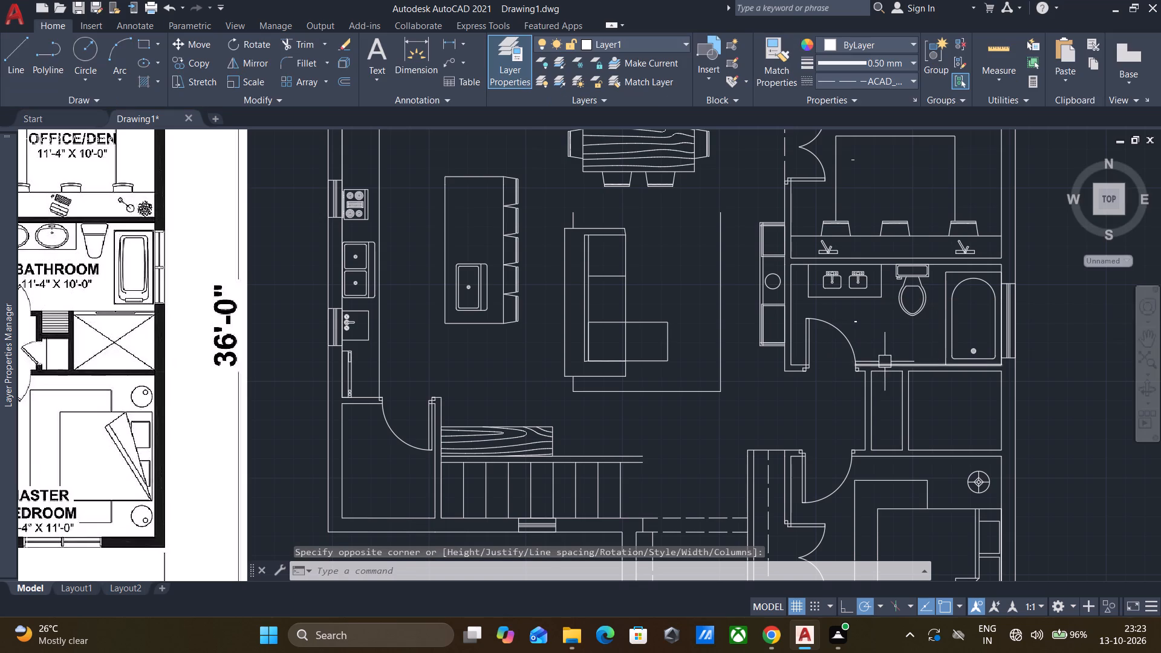
Add a multiline text label in the master bedroom below the closet doors reading MASTER, BEDROOM and 11'-4"X11'-0" on three lines.
scroll(893, 351, "down", 1)
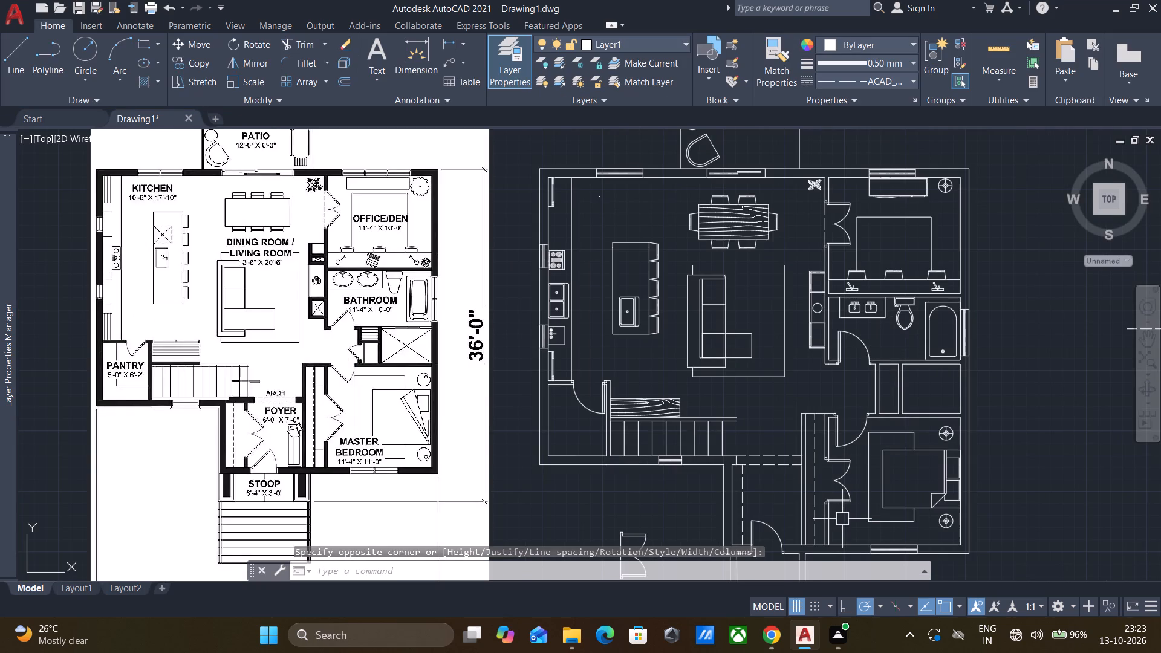
middle_click_drag(857, 521, 853, 513)
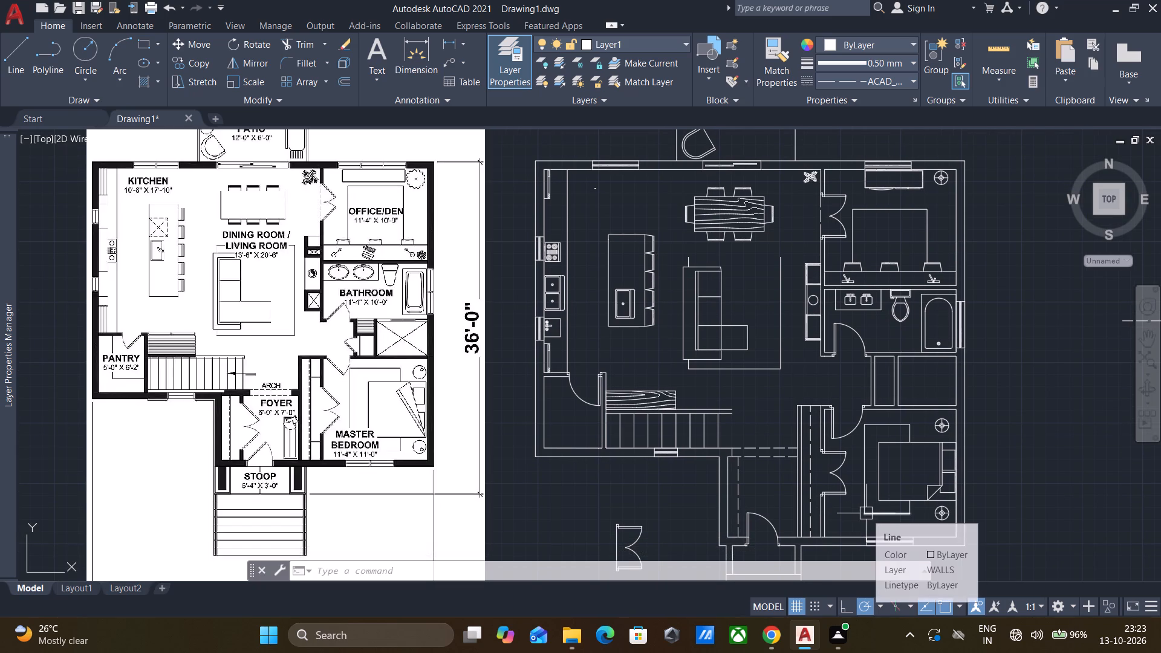
key("space")
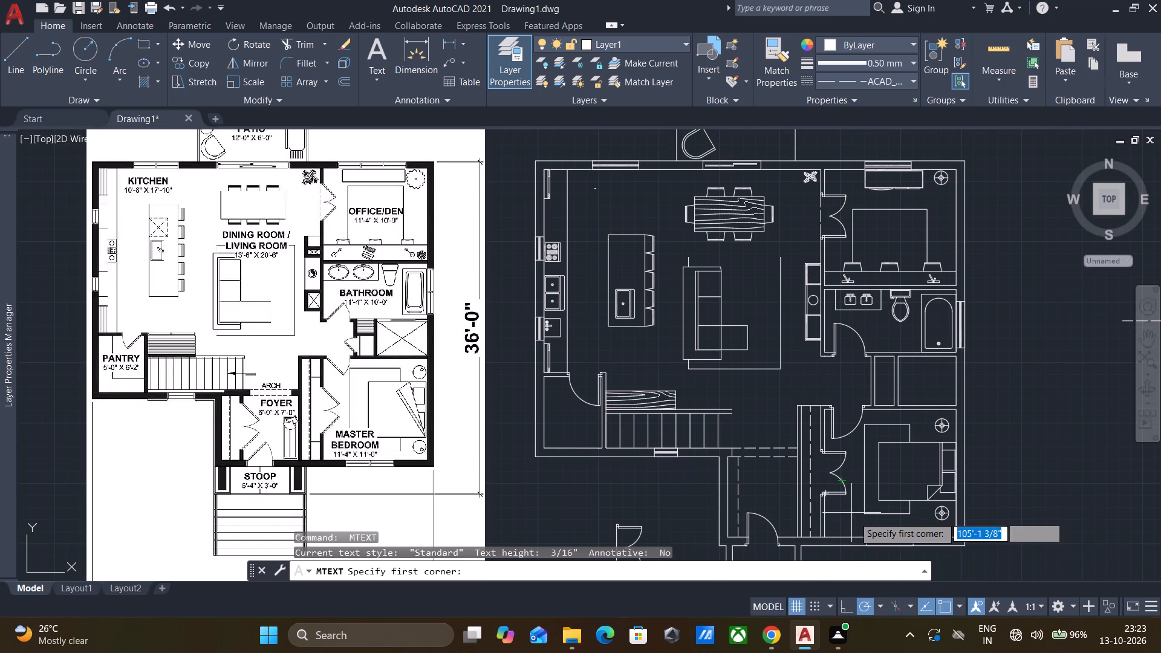
scroll(841, 509, "up", 2)
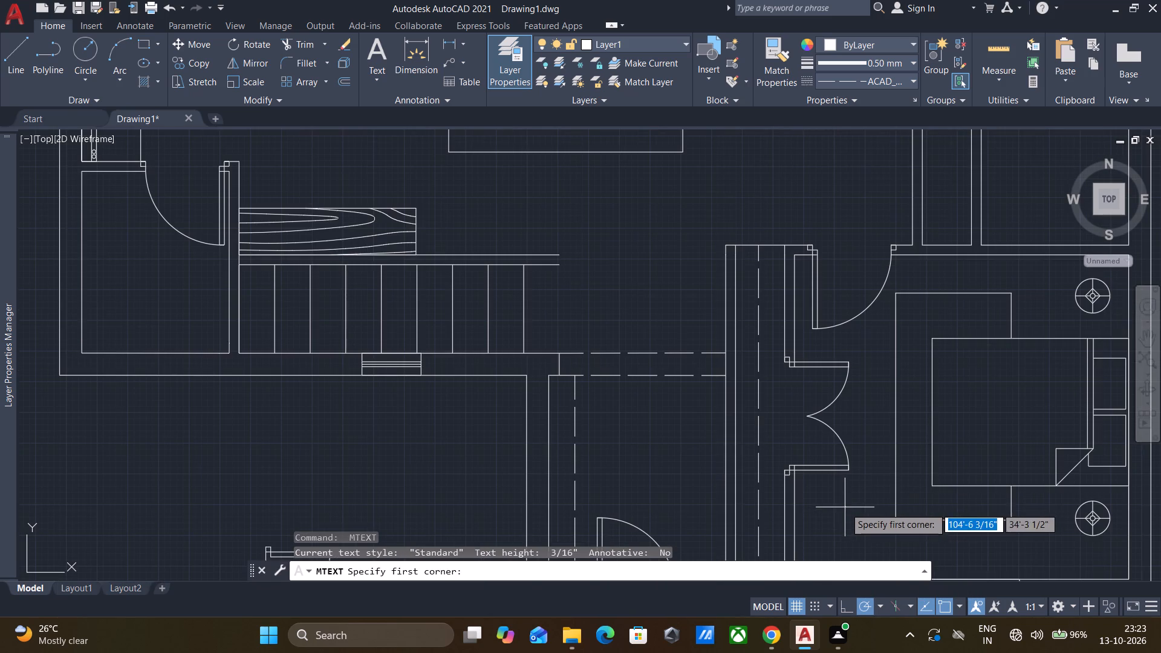
left_click(834, 497)
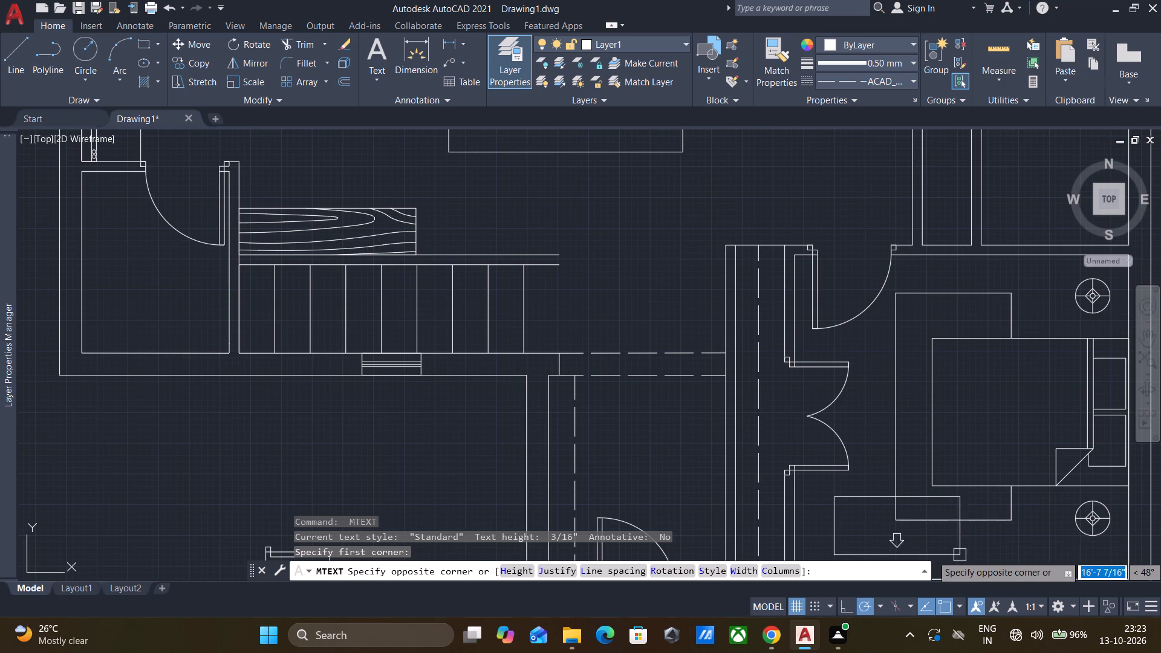
left_click(981, 557)
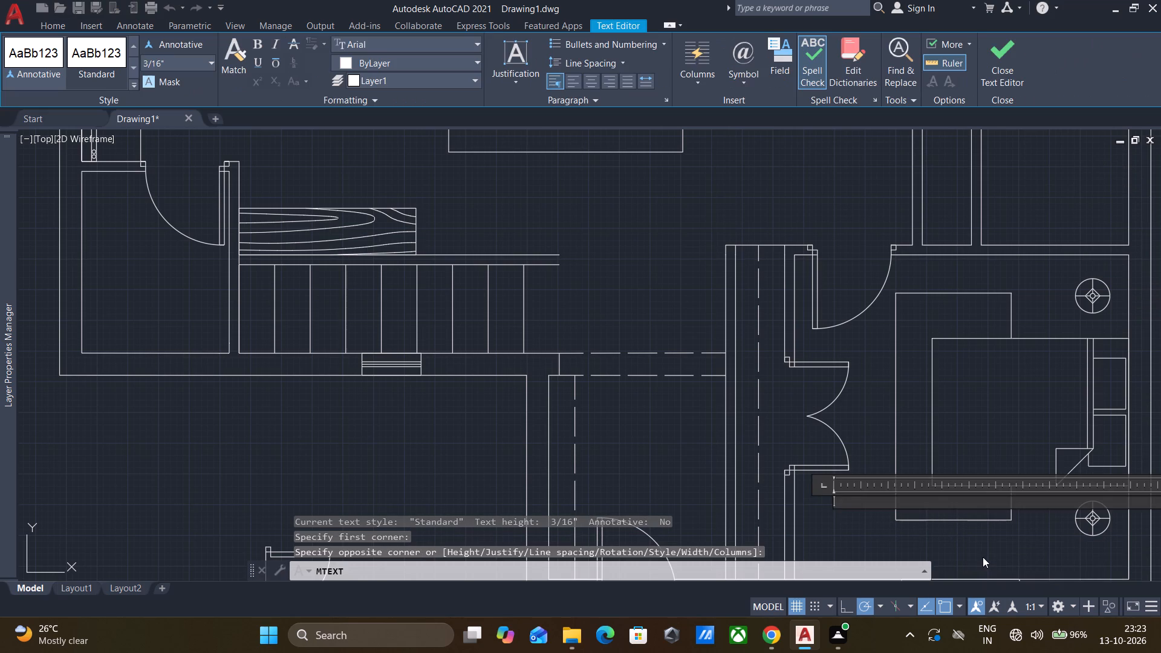
scroll(981, 561, "down", 2)
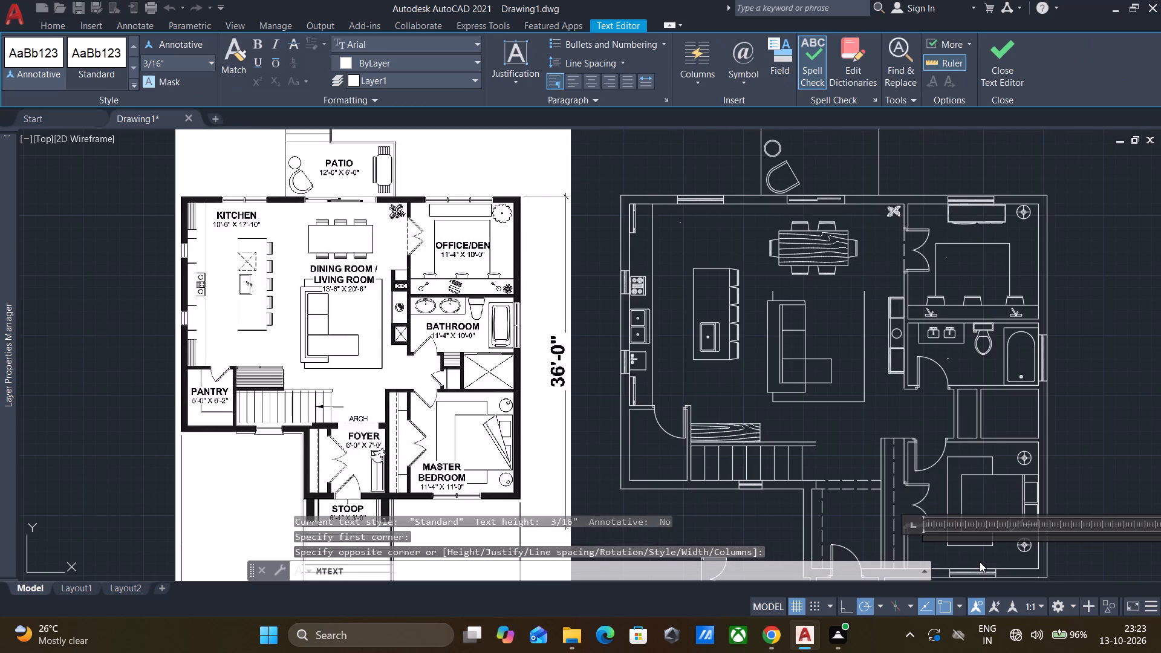
type("MASTER")
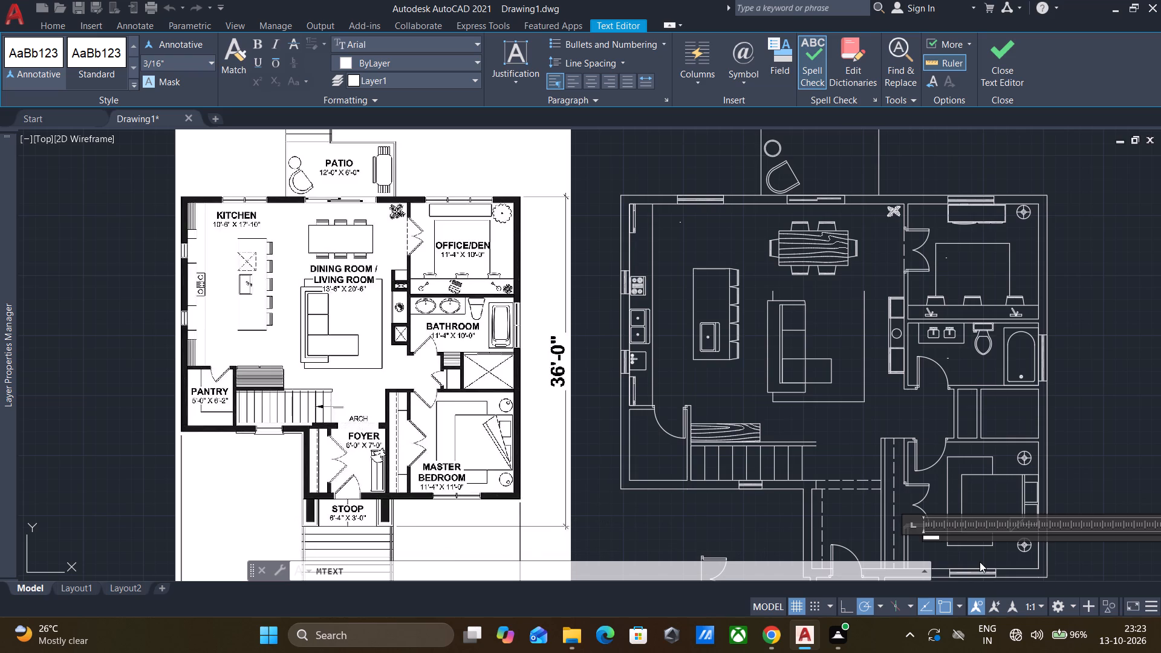
key("Return")
type("BEDR")
type("OOM")
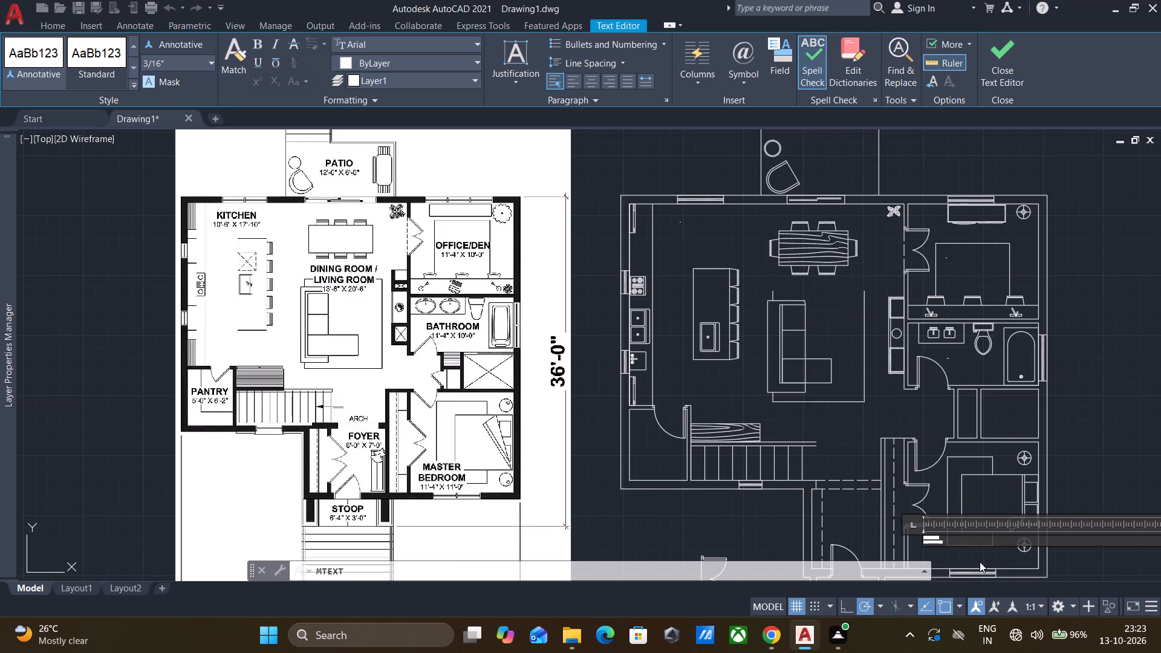
key("Return")
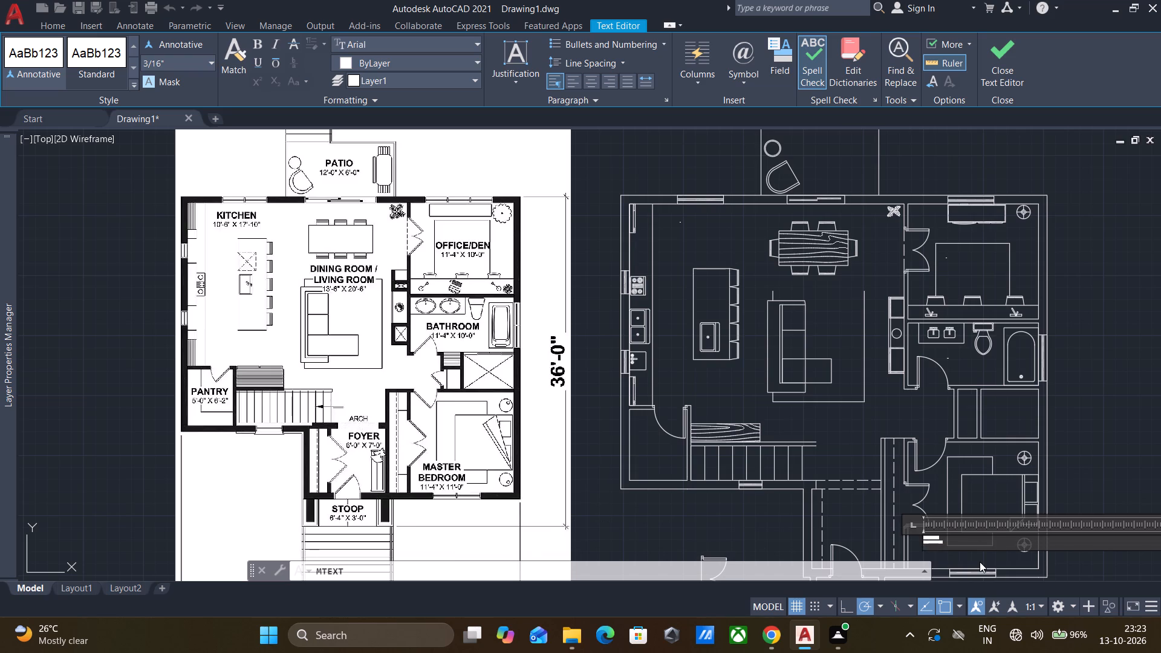
type("11'")
type("-4\"")
key("Return")
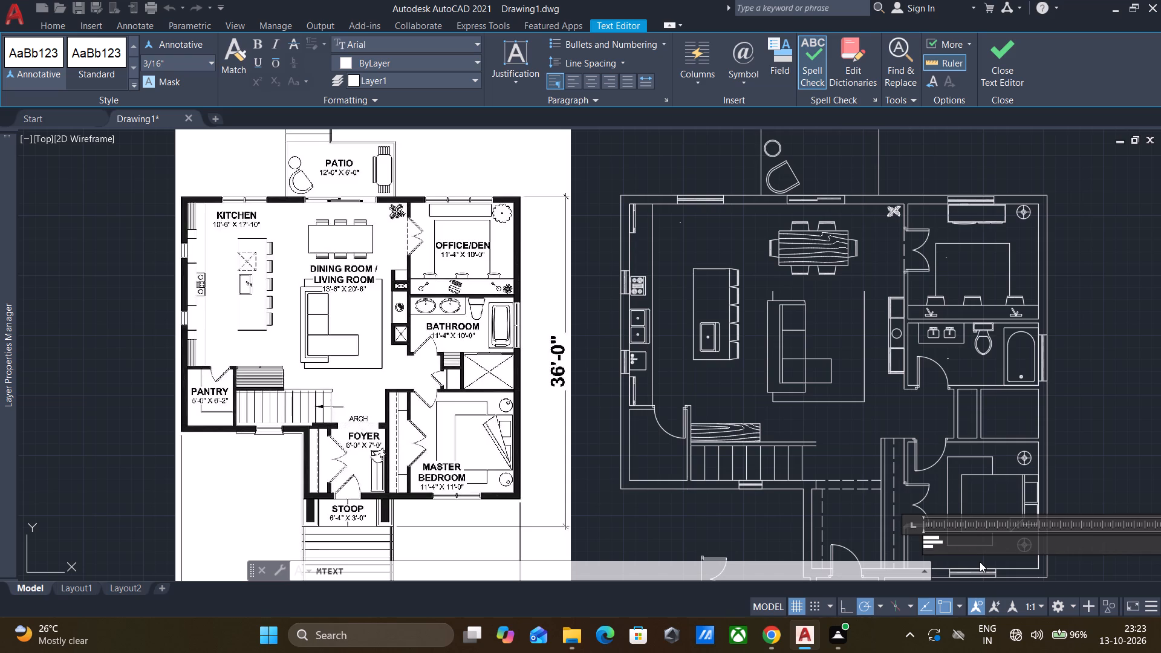
key("BackSpace")
key("x")
type("11'")
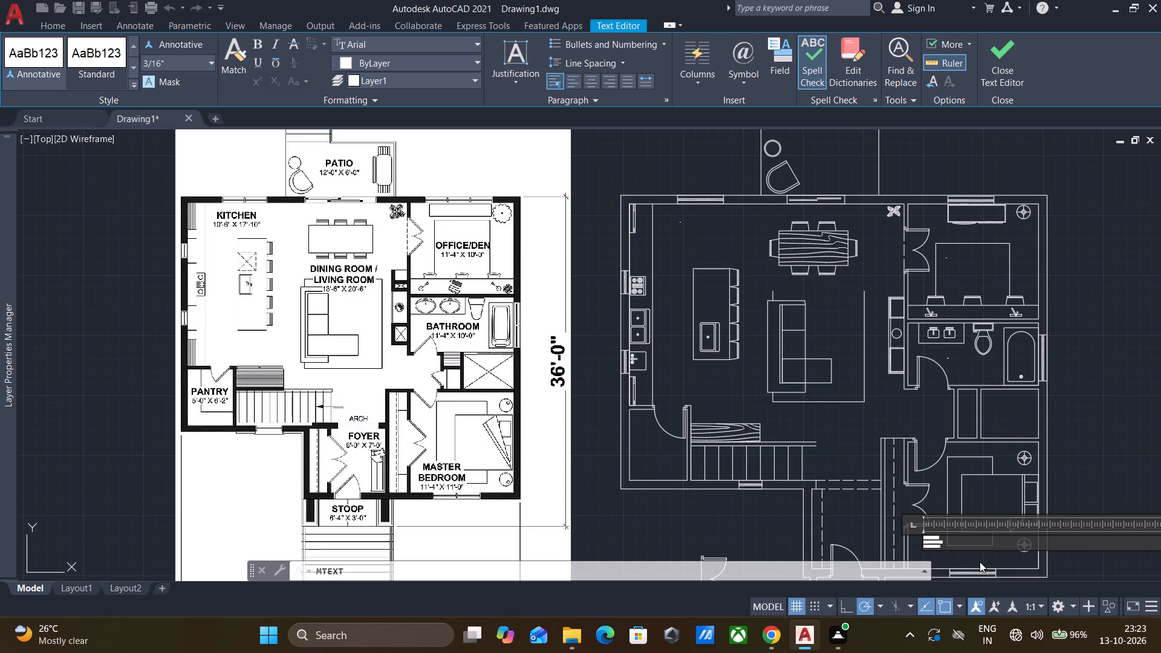
type("-0\"")
left_click(935, 555)
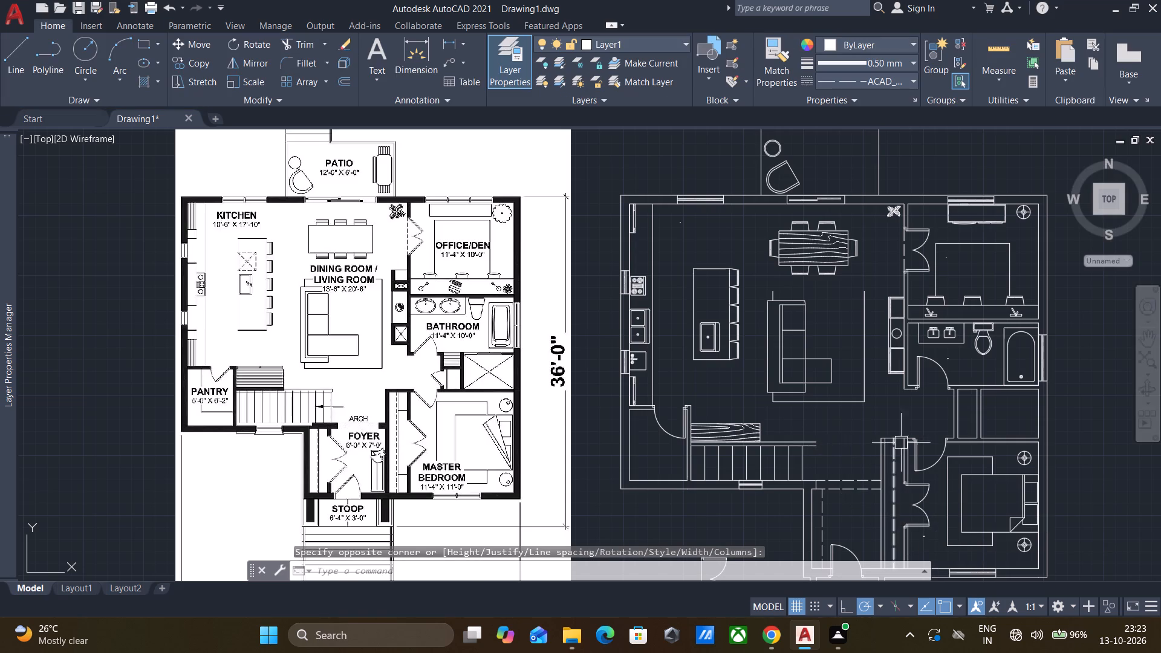
Add a multiline text label in the foyer above the entry door reading FOYER, with 6'-0"X3'-0" on the second line.
middle_click_drag(856, 445, 845, 386)
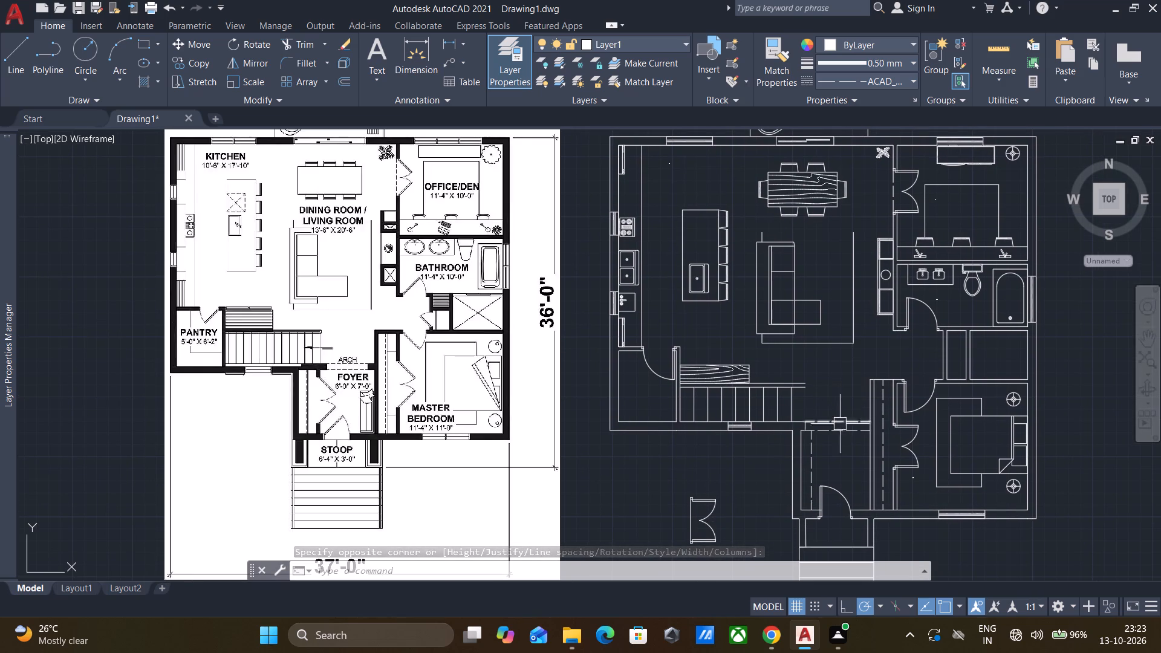
key("space")
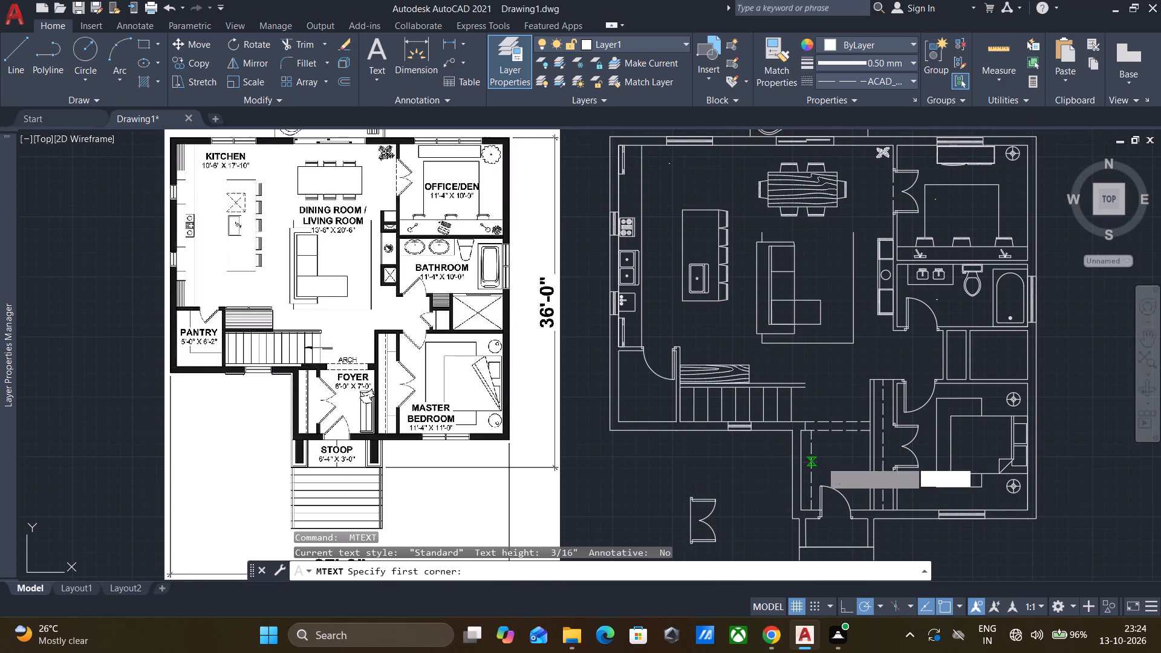
left_click(819, 445)
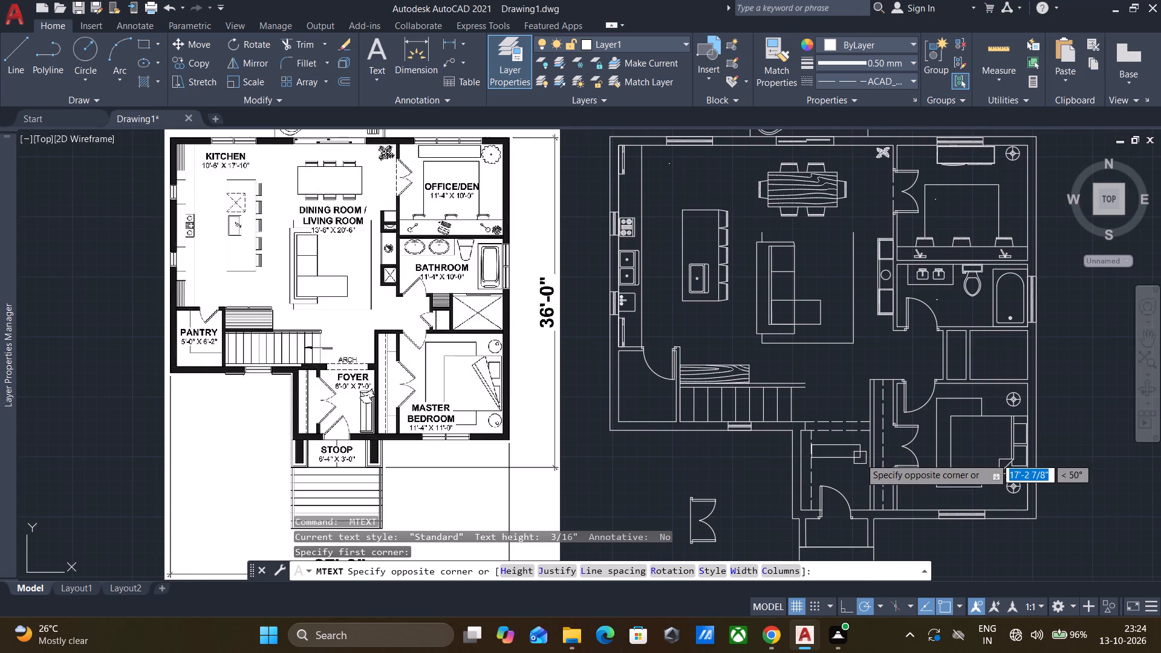
left_click(864, 463)
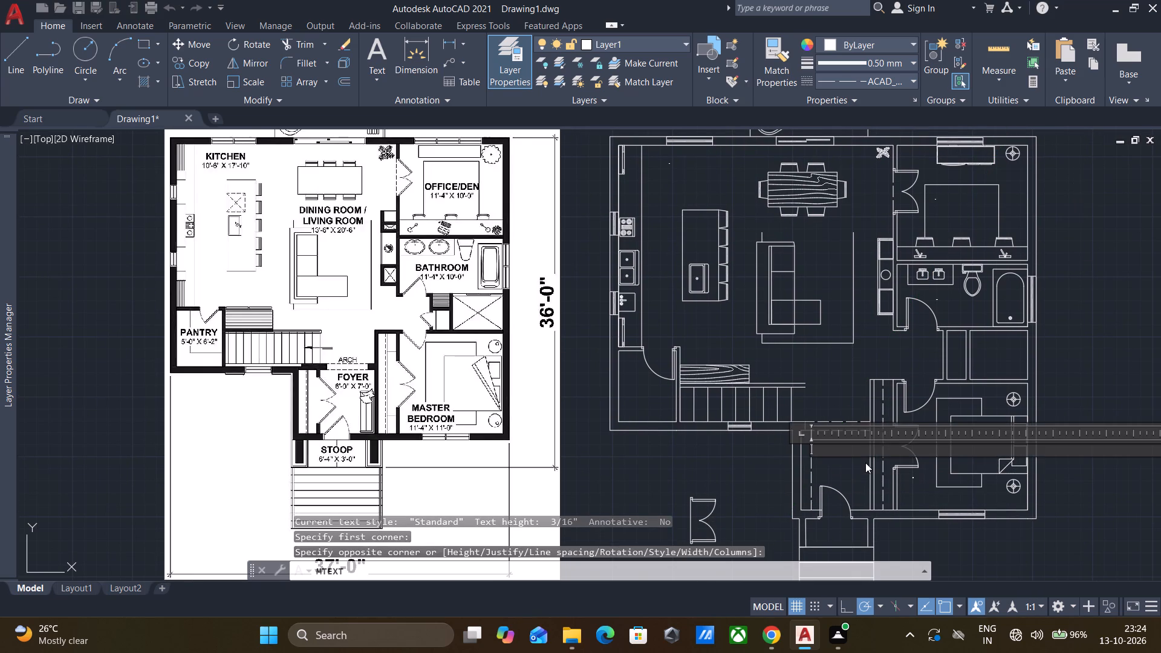
type("FO")
type("YER")
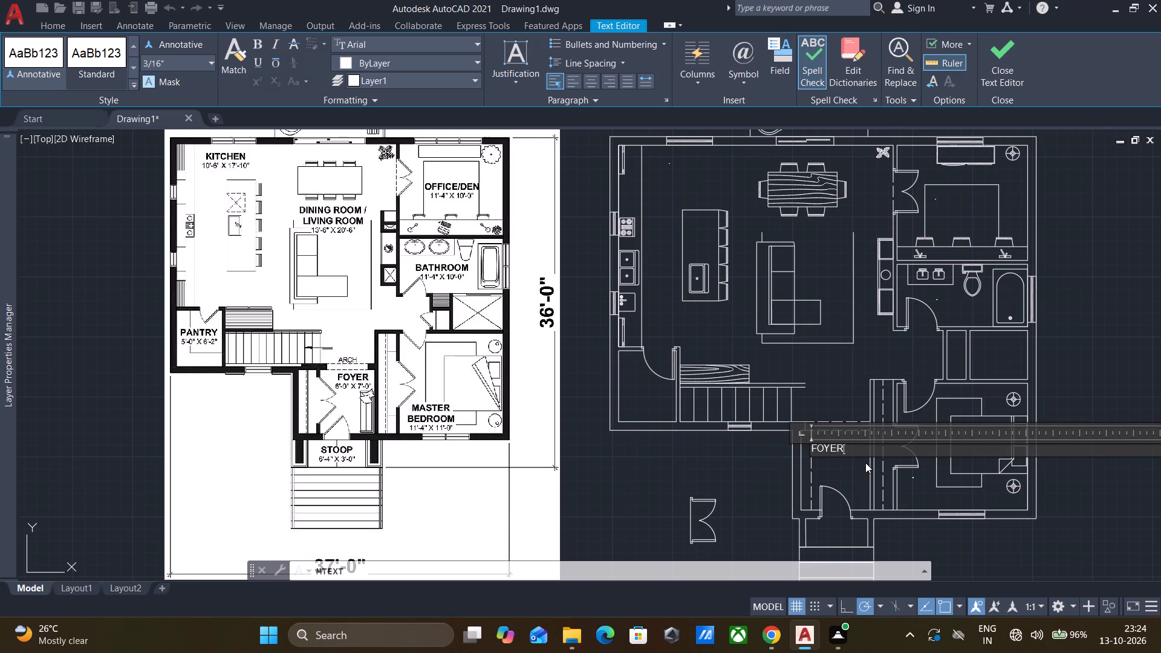
key("Return")
key("6")
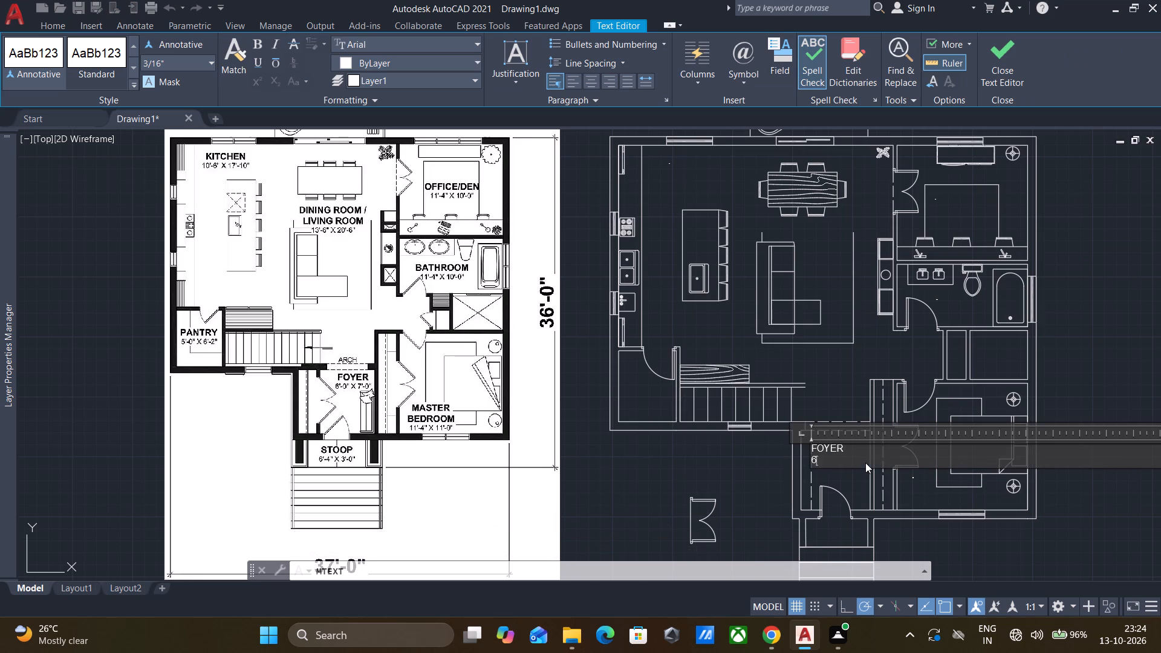
key("apostrophe")
key("minus")
type("0\"")
key("x")
type("3'")
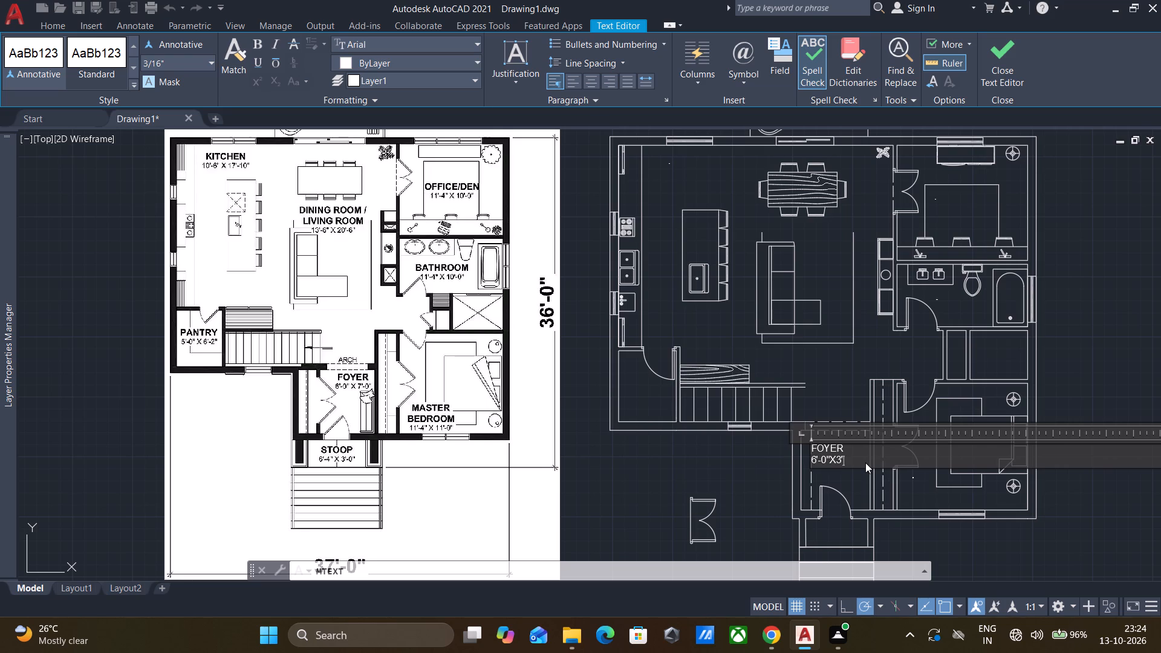
key("minus")
type("0\"")
left_click(851, 475)
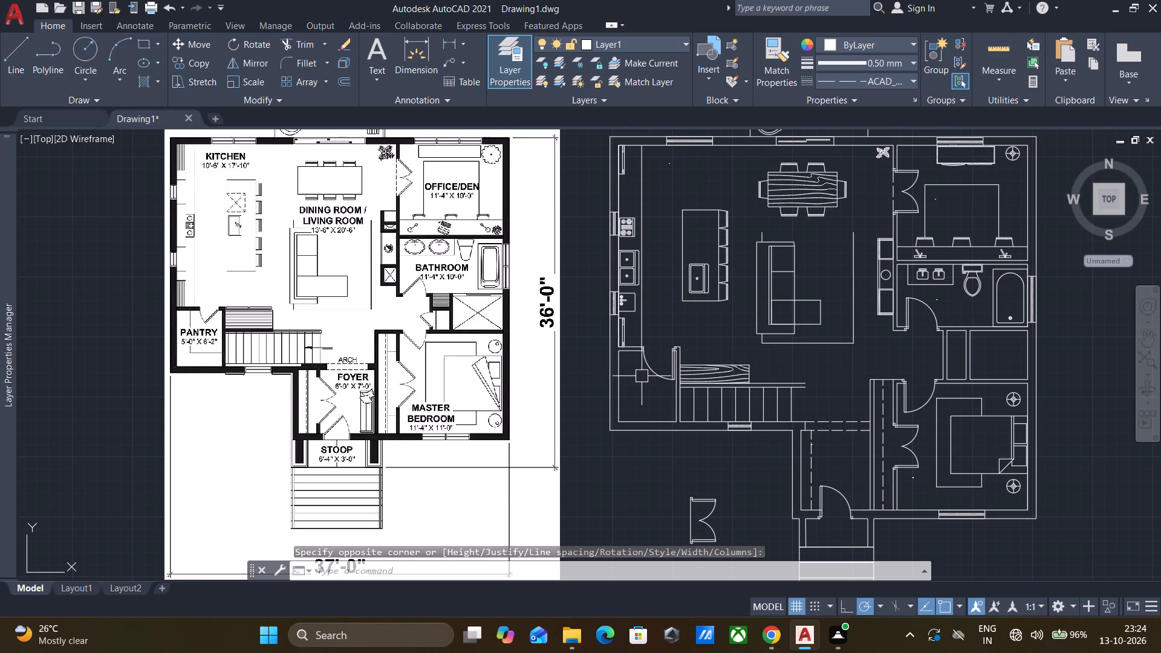
Add a multiline text label in the pantry beside the stairs reading PANTRY, with 5'-0"X6'-2" on the second line.
key("space")
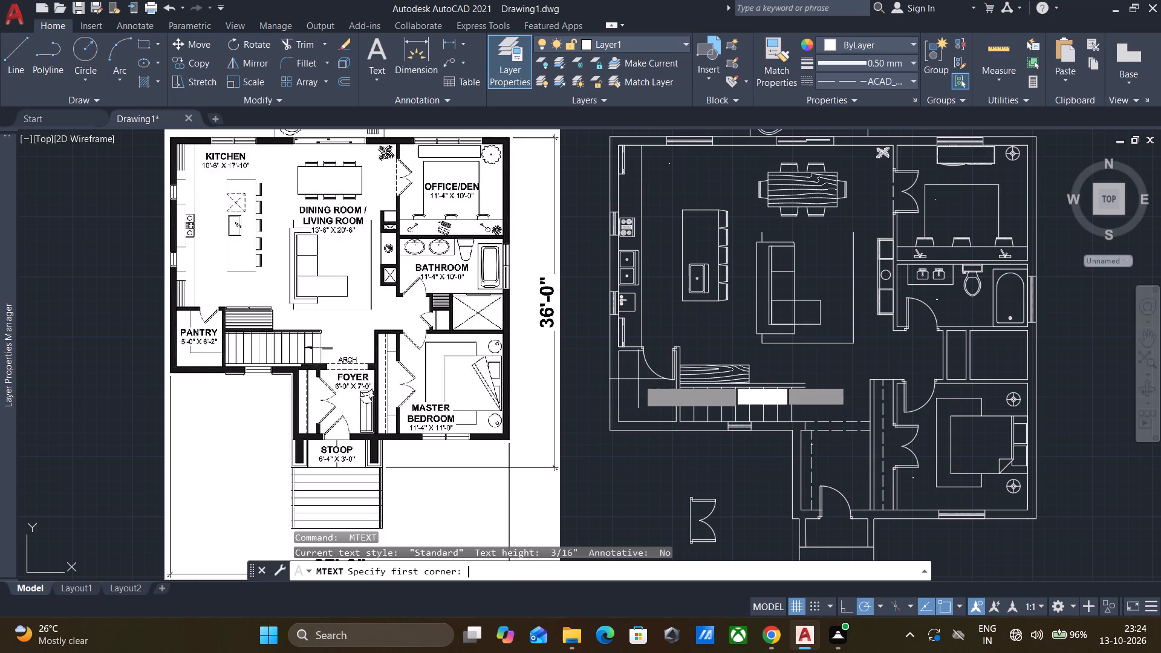
left_click(623, 378)
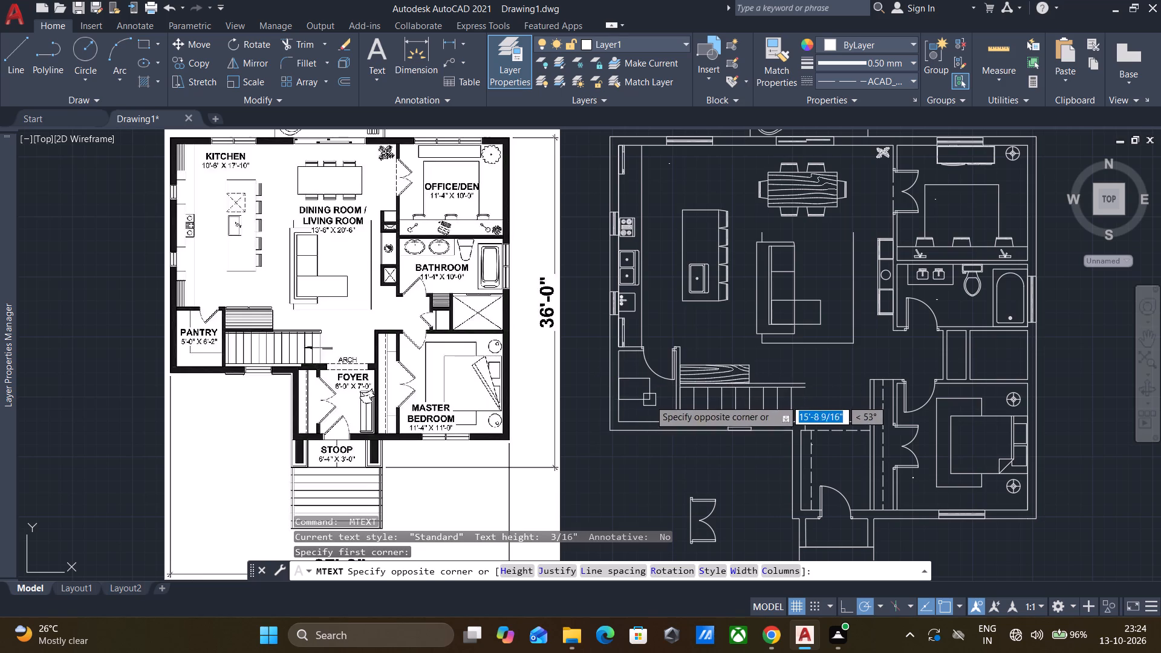
left_click(670, 408)
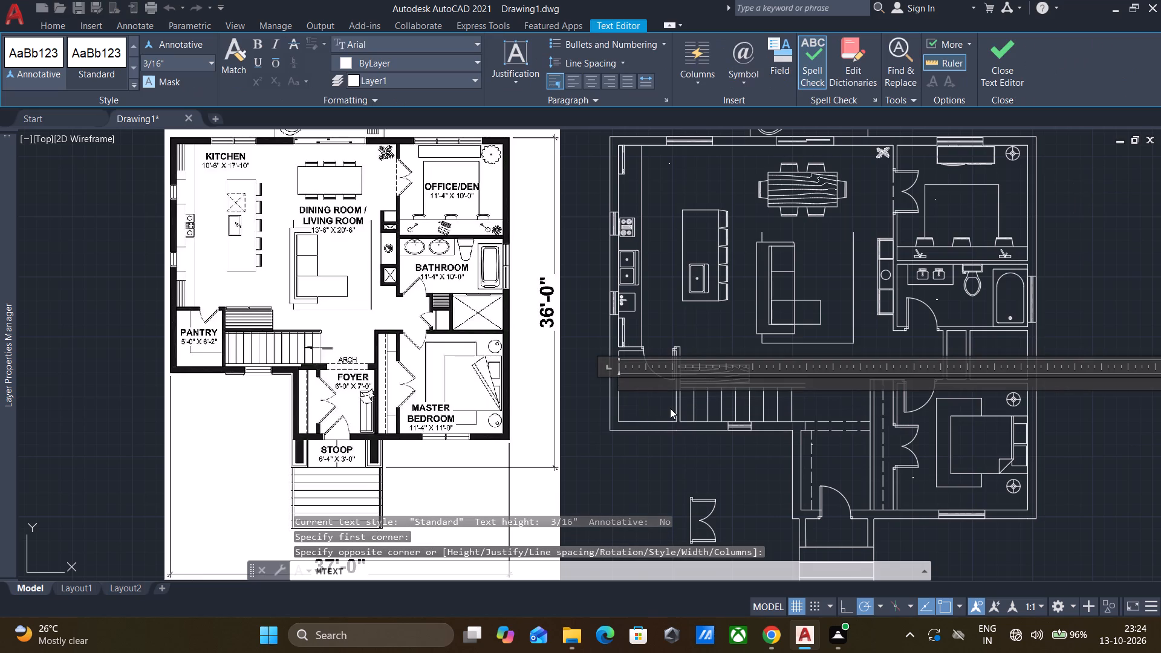
type("PANTR")
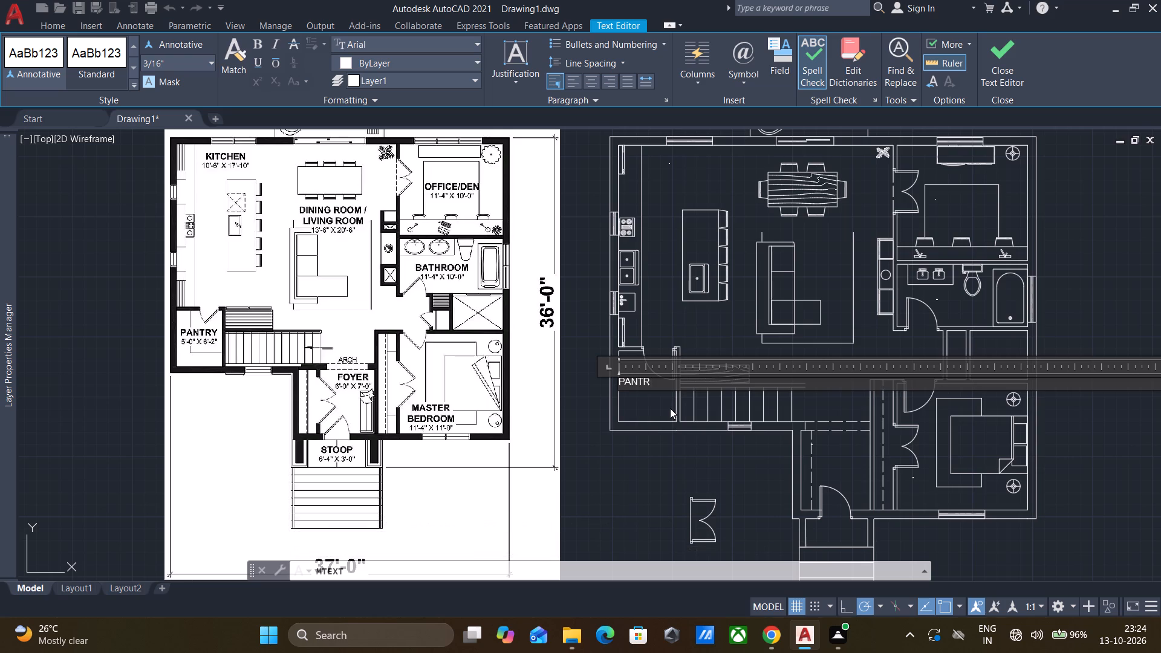
key("y")
key("Return")
type("5'")
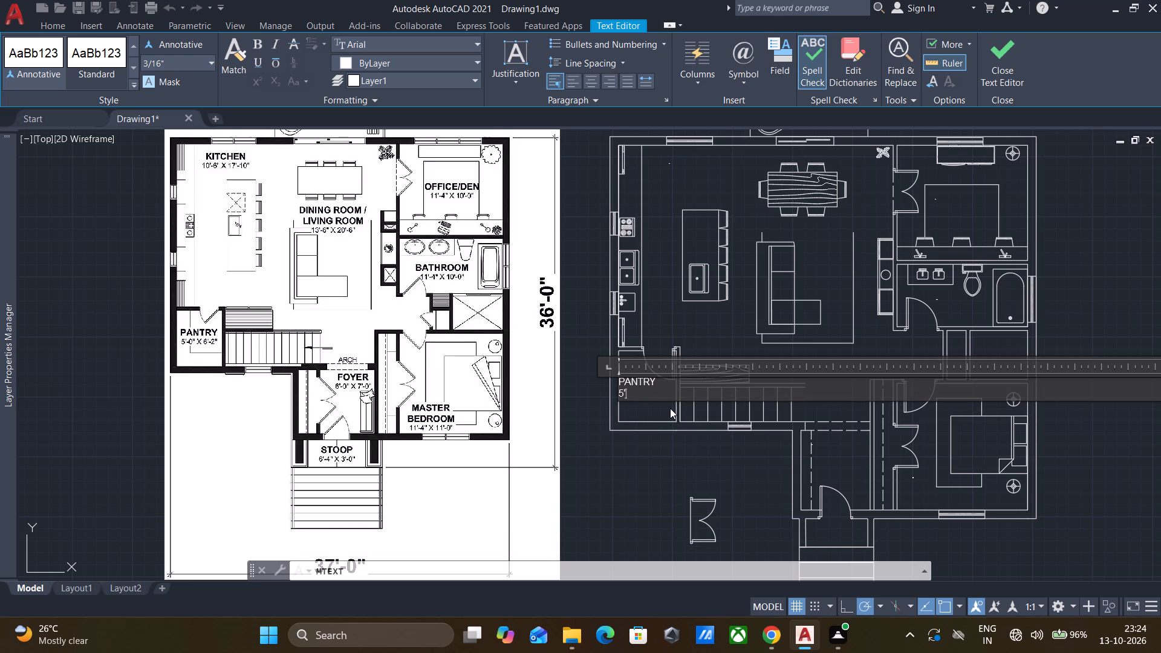
key("minus")
type("0\"")
key("x")
type("6'")
type("-2")
key("shift+quotedbl")
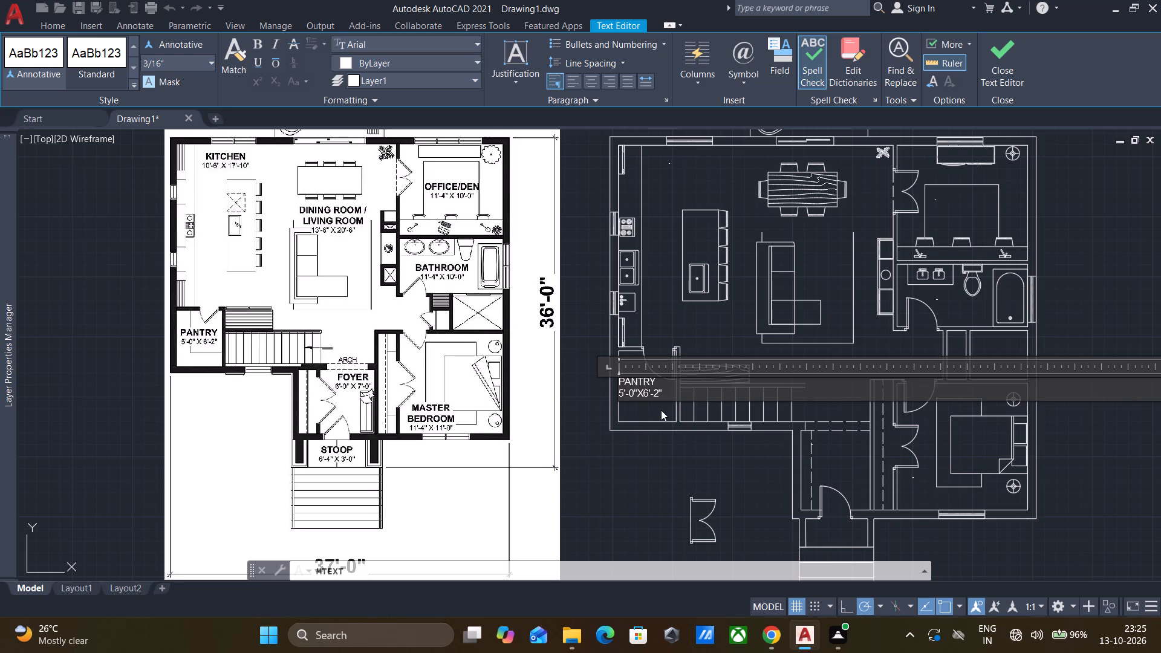
left_click(661, 410)
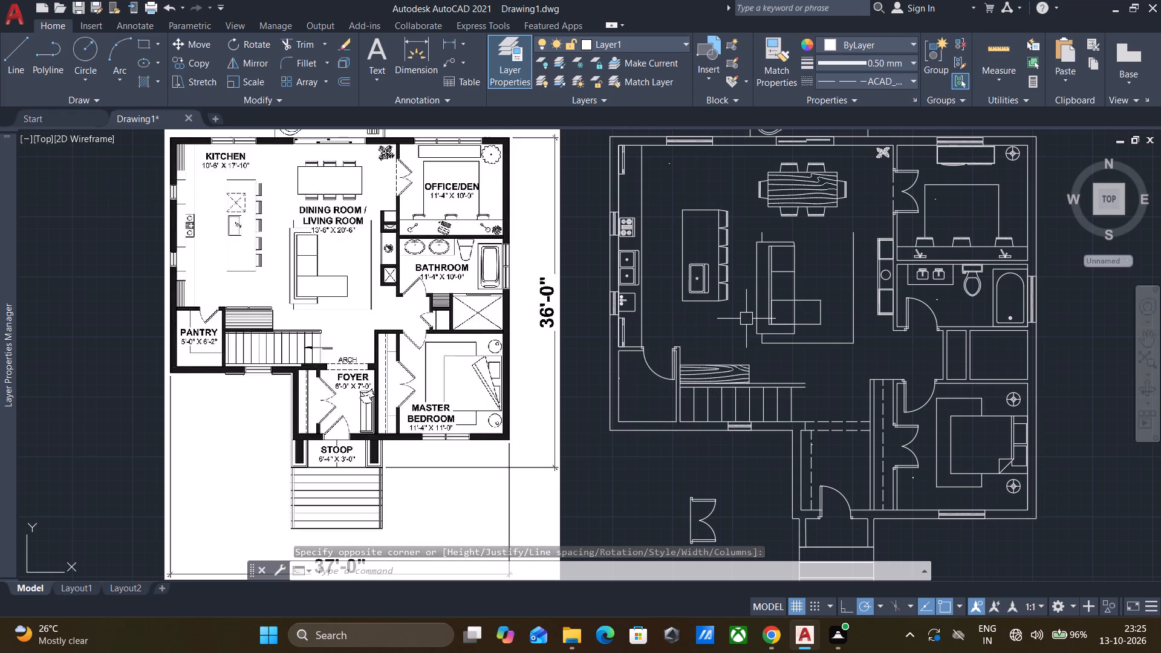
Add a multiline text label between the dining table and sofa reading DININGROOM/, LIVINGROOM and 13'-6"X20'-6" on three lines.
key("space")
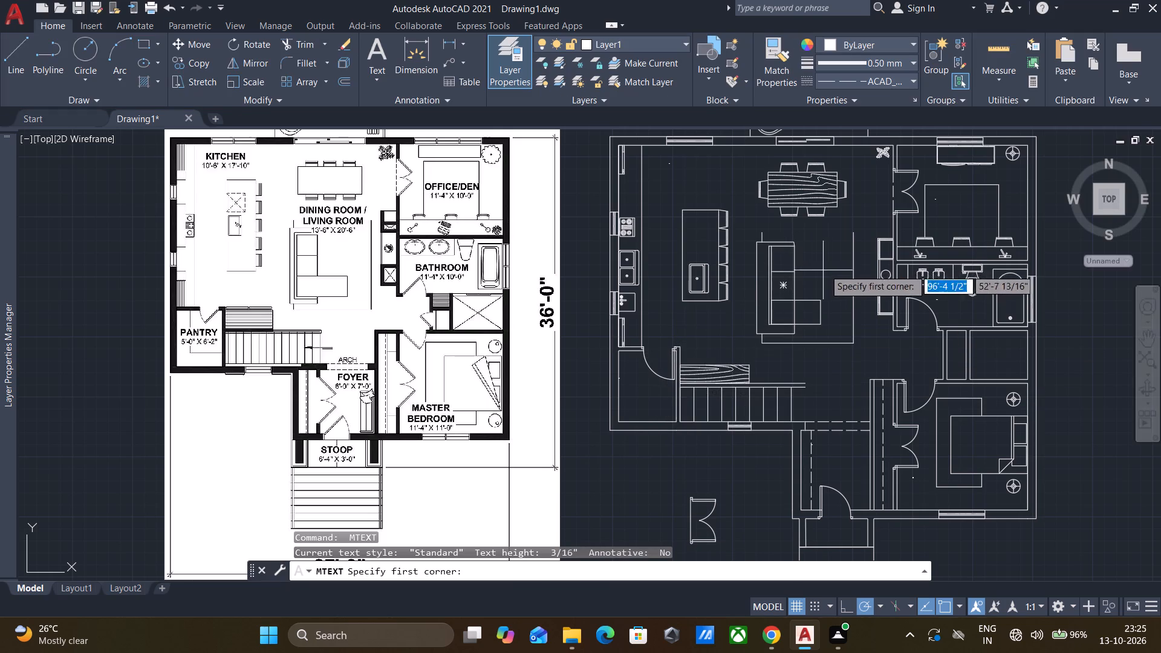
left_click(772, 226)
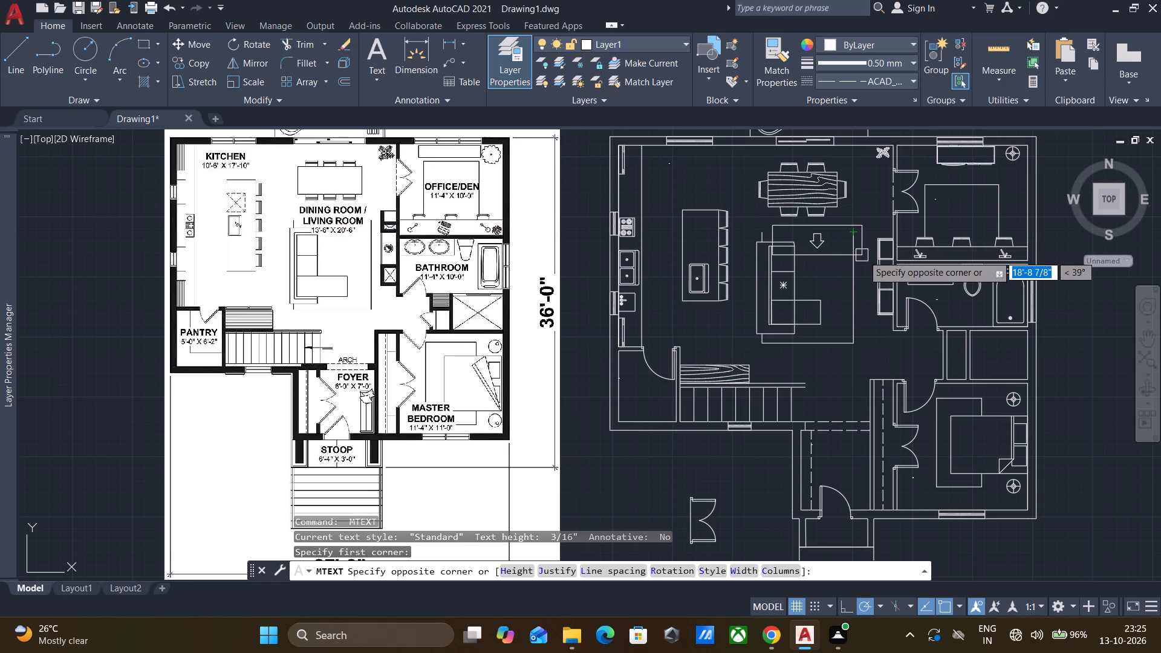
left_click(863, 255)
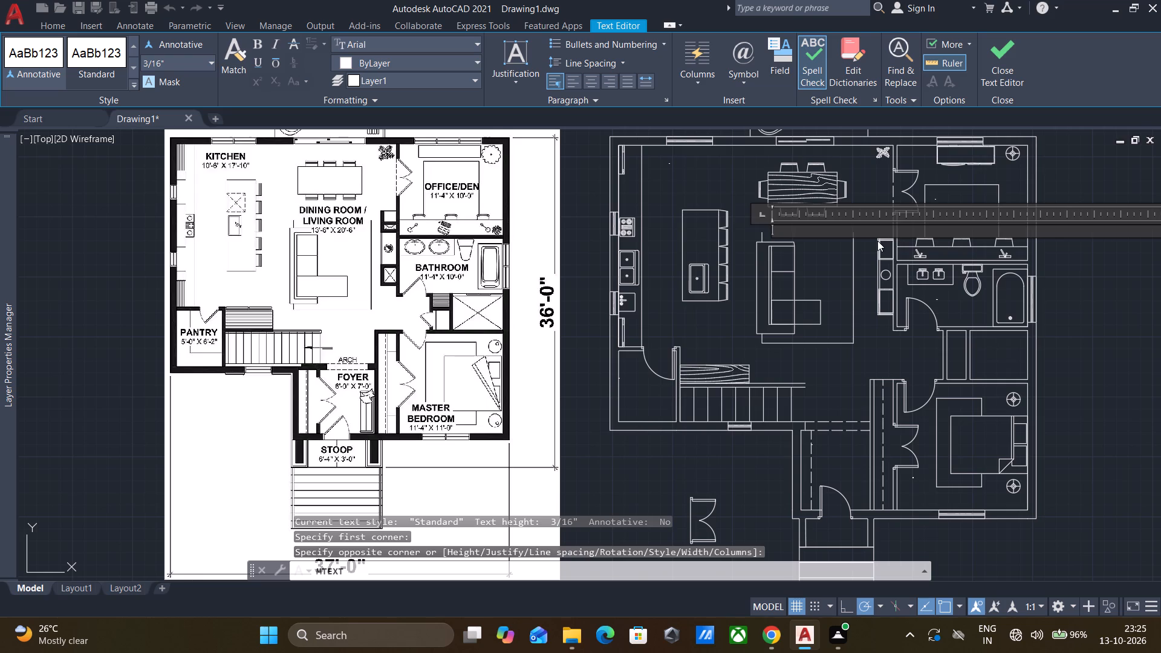
type("DINING")
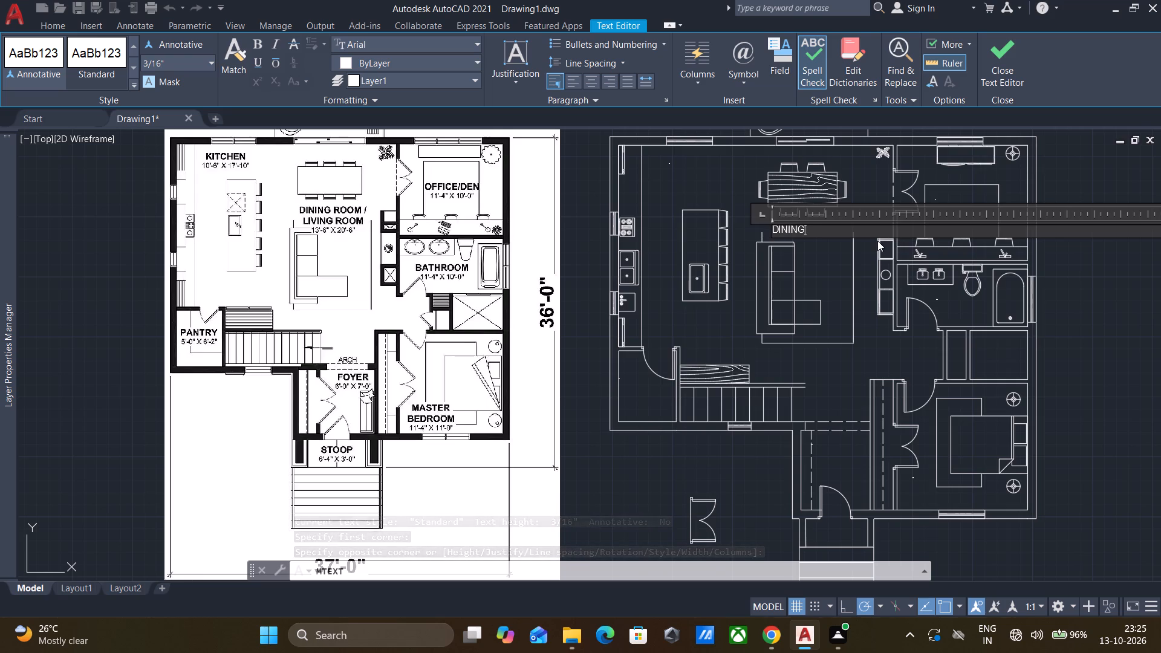
type("ROOM")
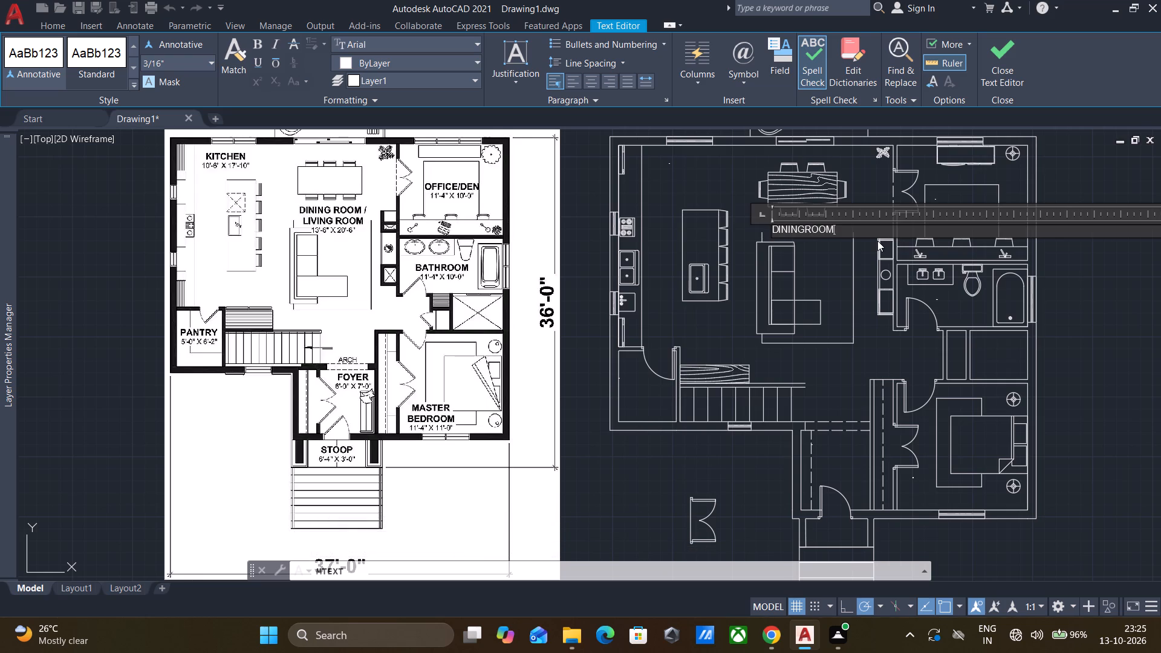
key("slash")
key("Return")
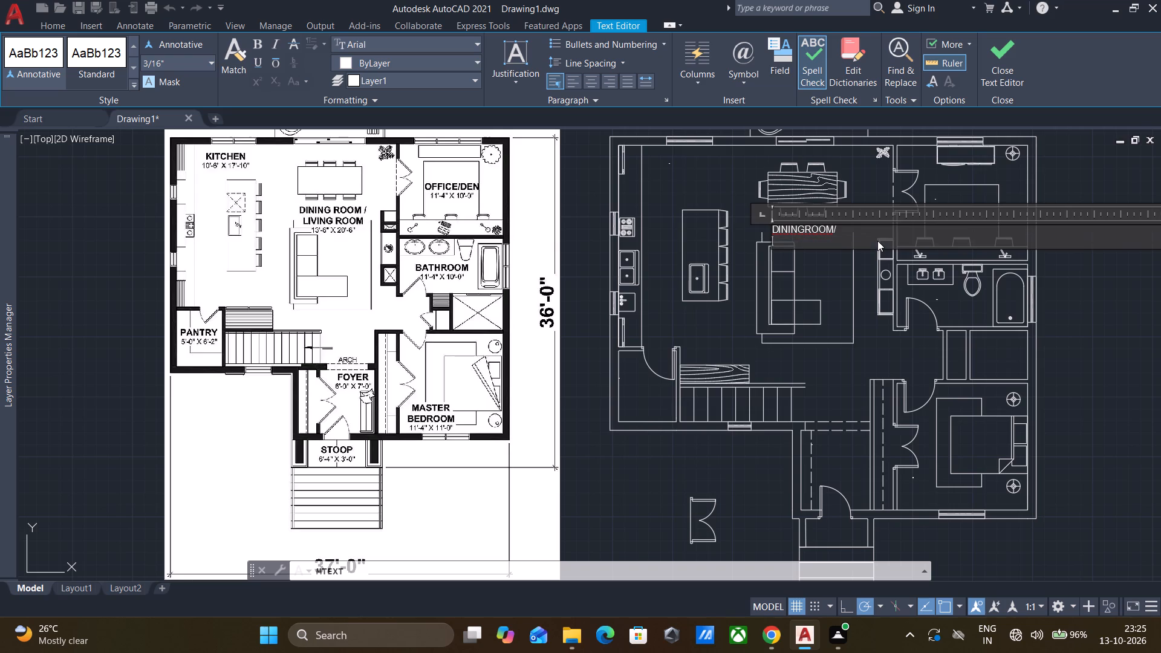
type("LIVIN")
type("GROOM")
key("Return")
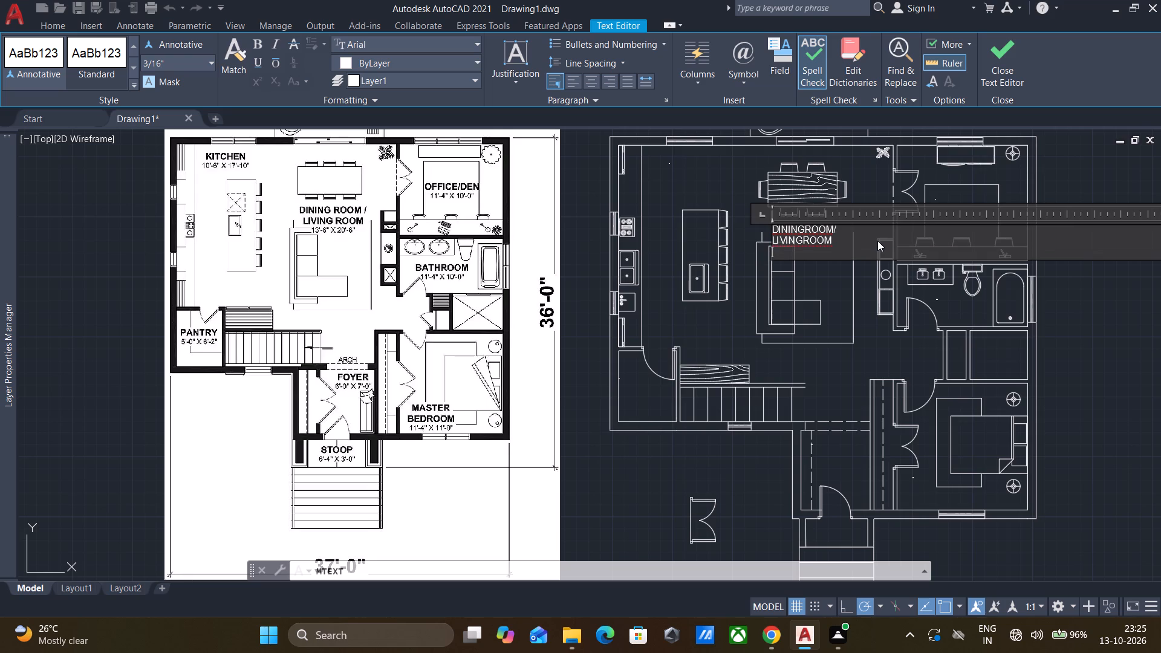
type("13")
key("apostrophe")
type("-6\"")
key("x")
type("20'")
key("minus")
type("6\"")
left_click(821, 273)
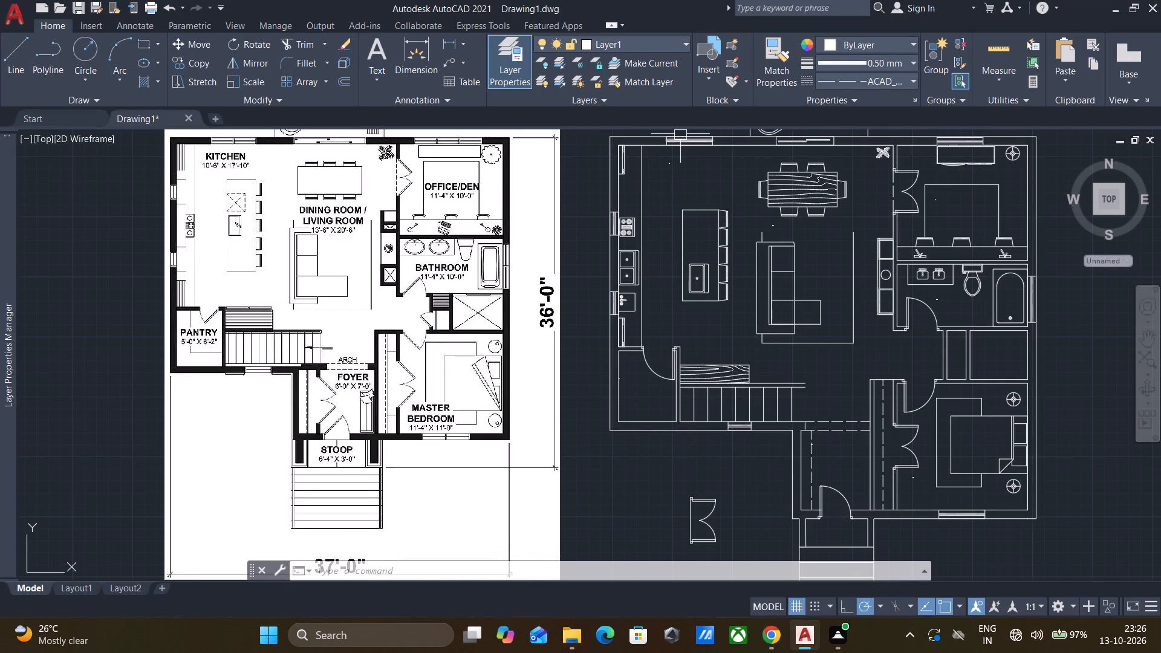
Set the text height of the kitchen label to 10".
left_click(672, 164)
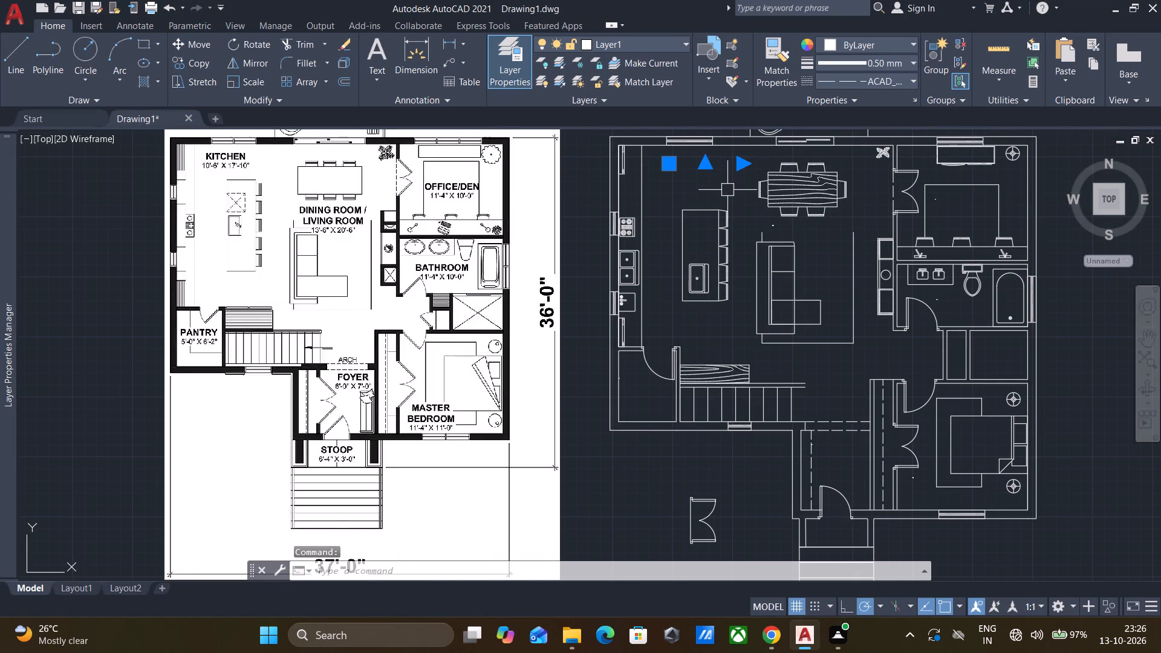
key("ctrl+1")
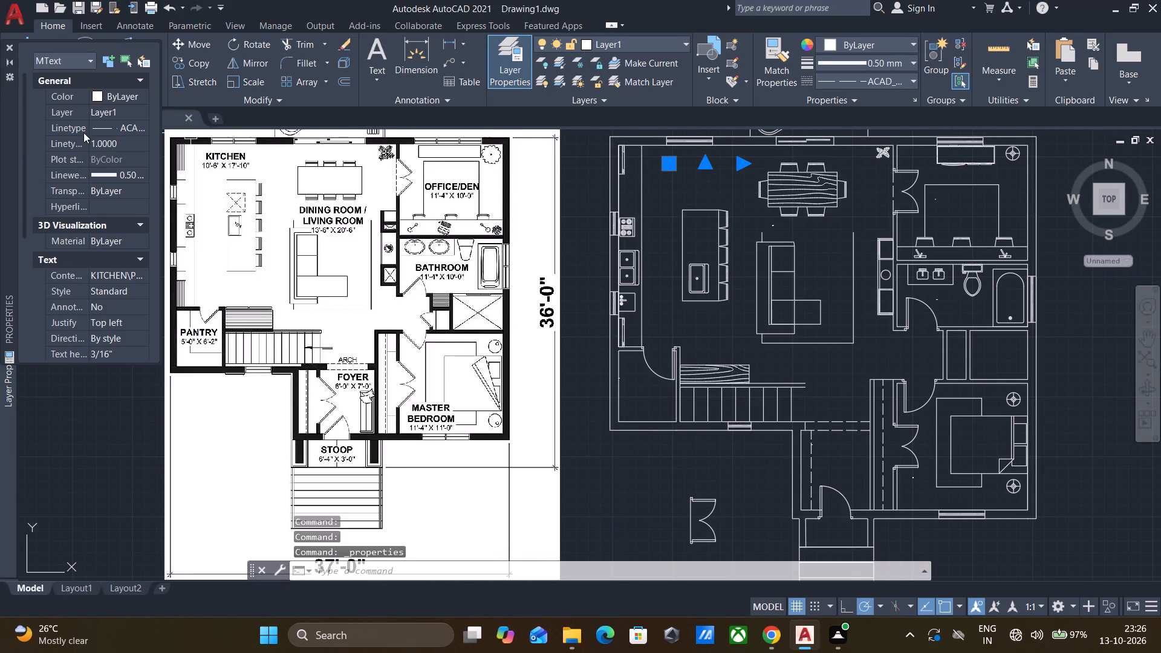
scroll(83, 130, "down", 6)
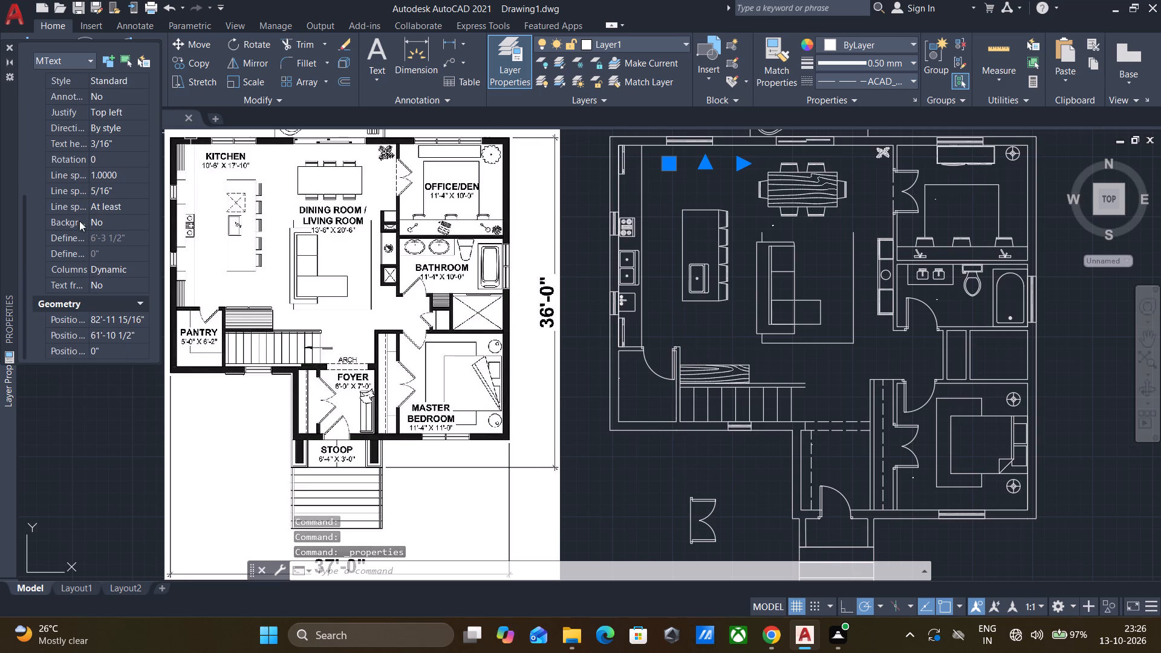
scroll(103, 244, "down", 3)
scroll(105, 238, "up", 3)
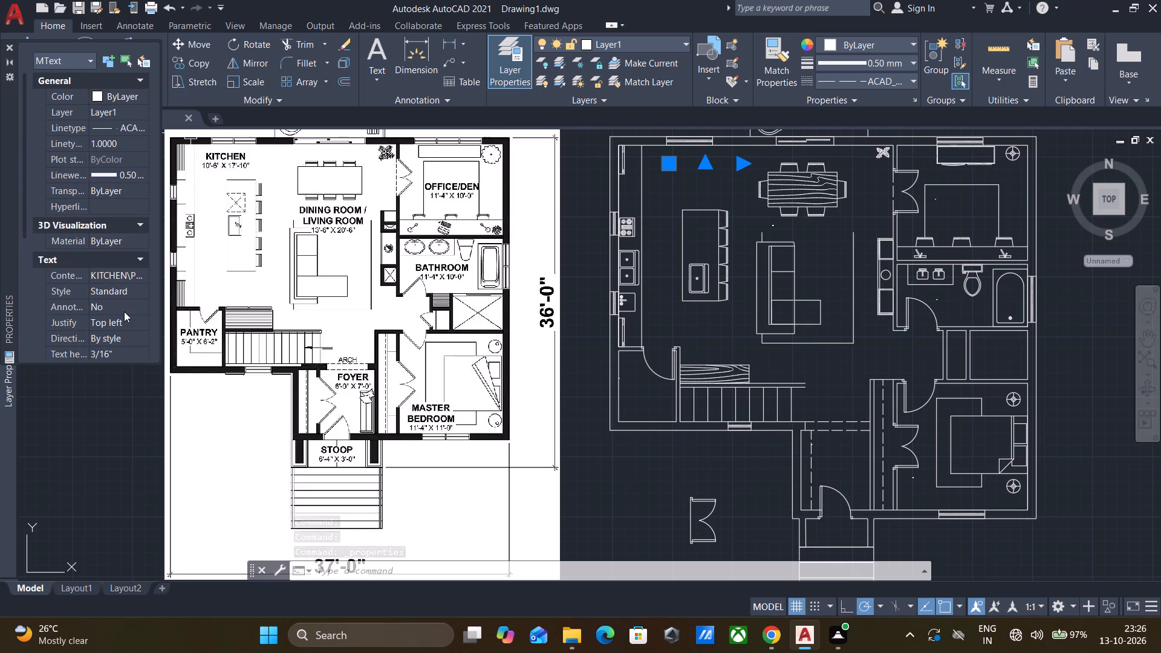
left_click(114, 352)
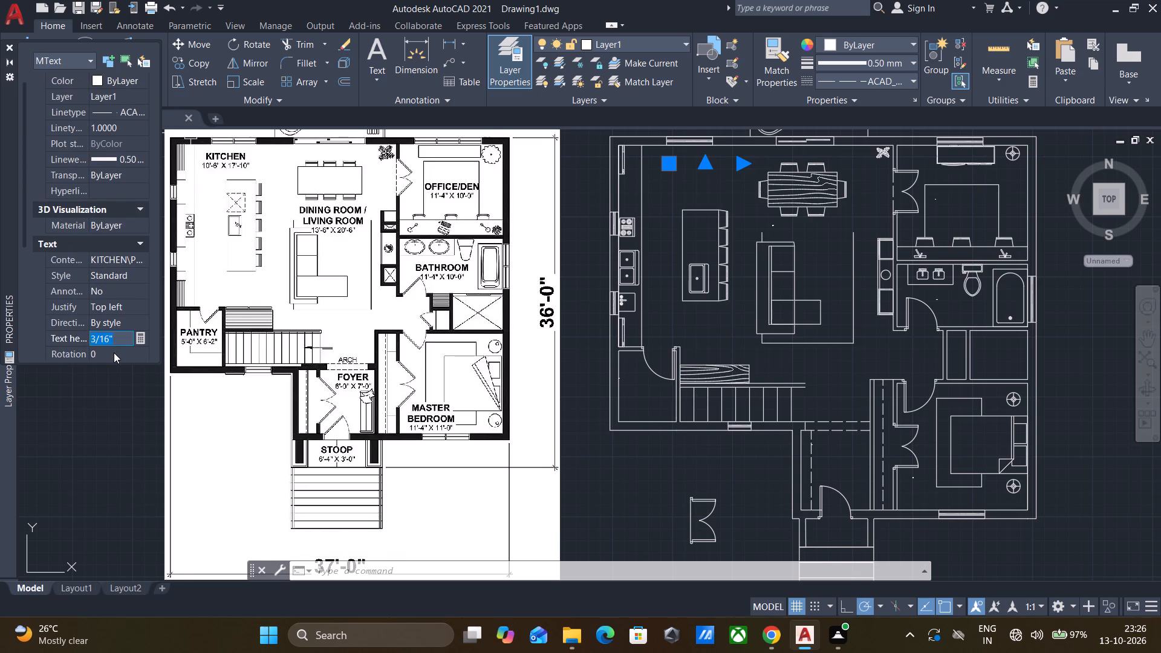
key("BackSpace")
type("10")
key("Return")
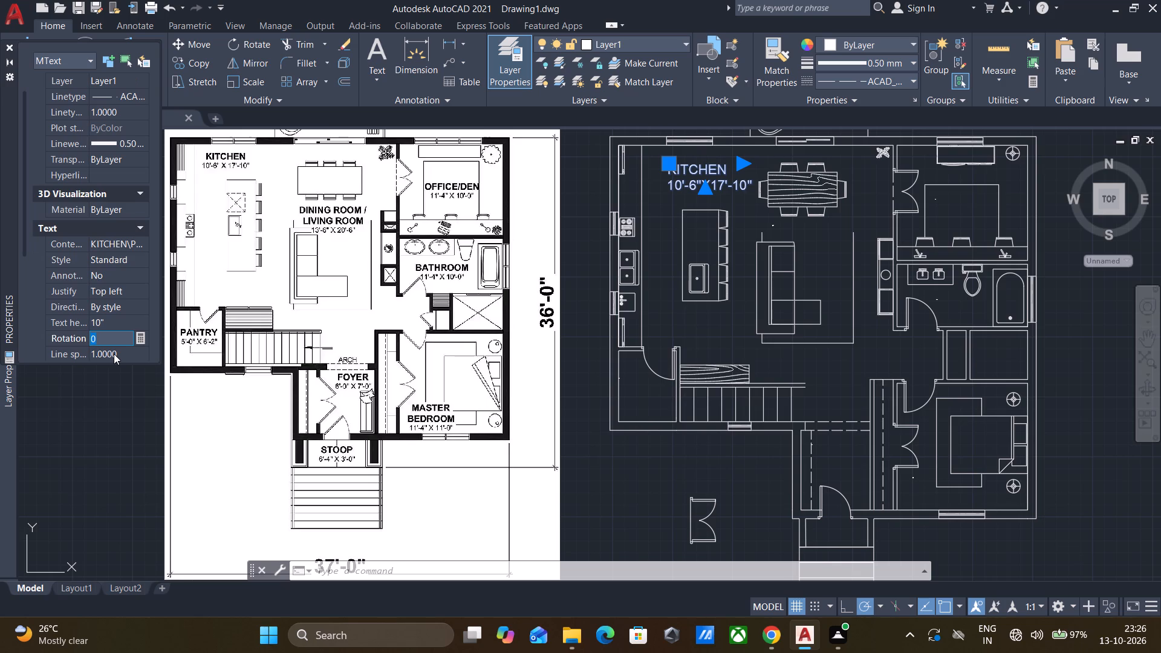
key("space")
key("Escape")
key("Escape")
key("Escape")
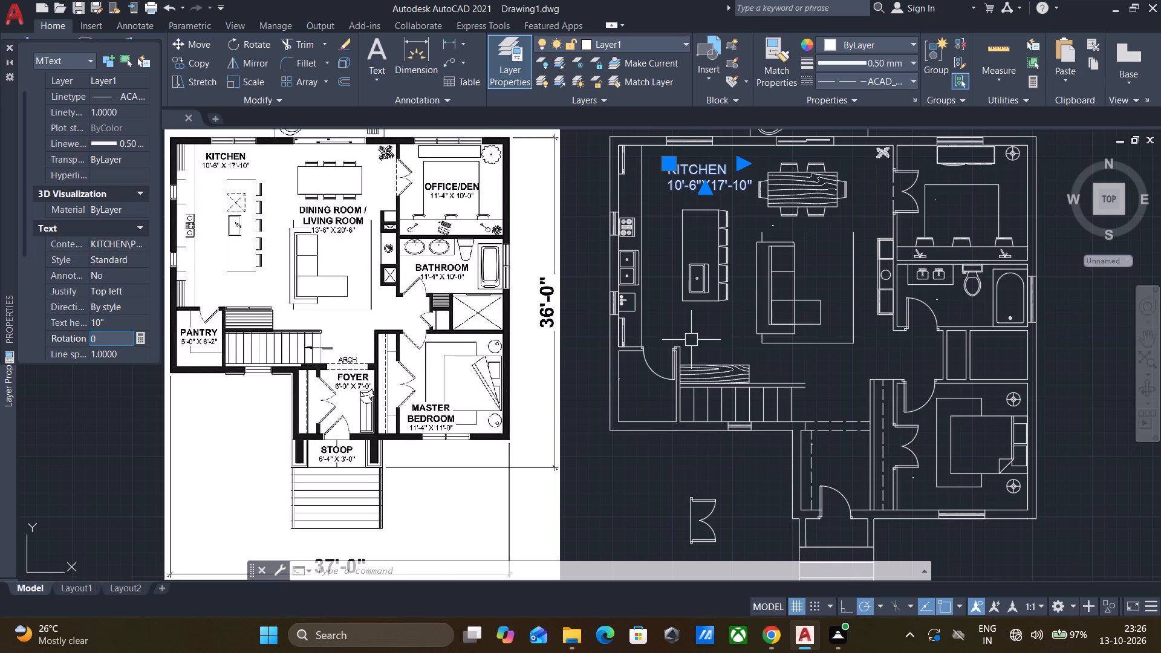
Close the kitchen label's properties and clear the selection.
left_click(691, 340)
key("Escape")
left_click(707, 333)
key("Escape")
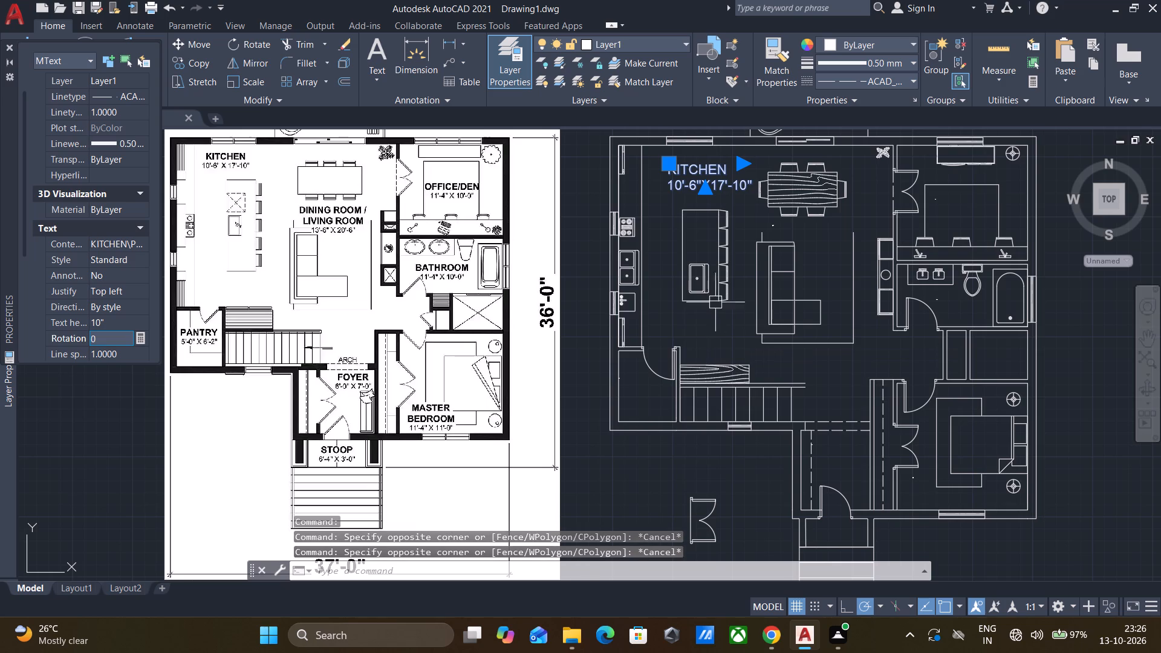
left_click(5, 44)
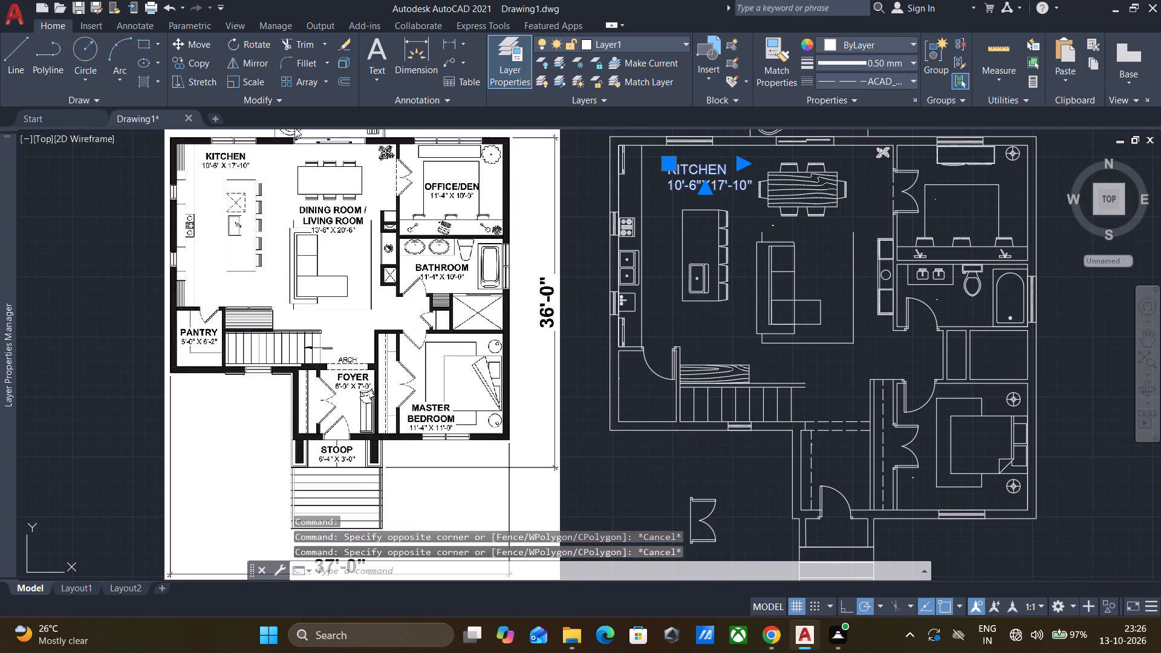
key("Escape")
Set the text height of the OFFICE/DEN label to 10".
scroll(945, 191, "up", 1)
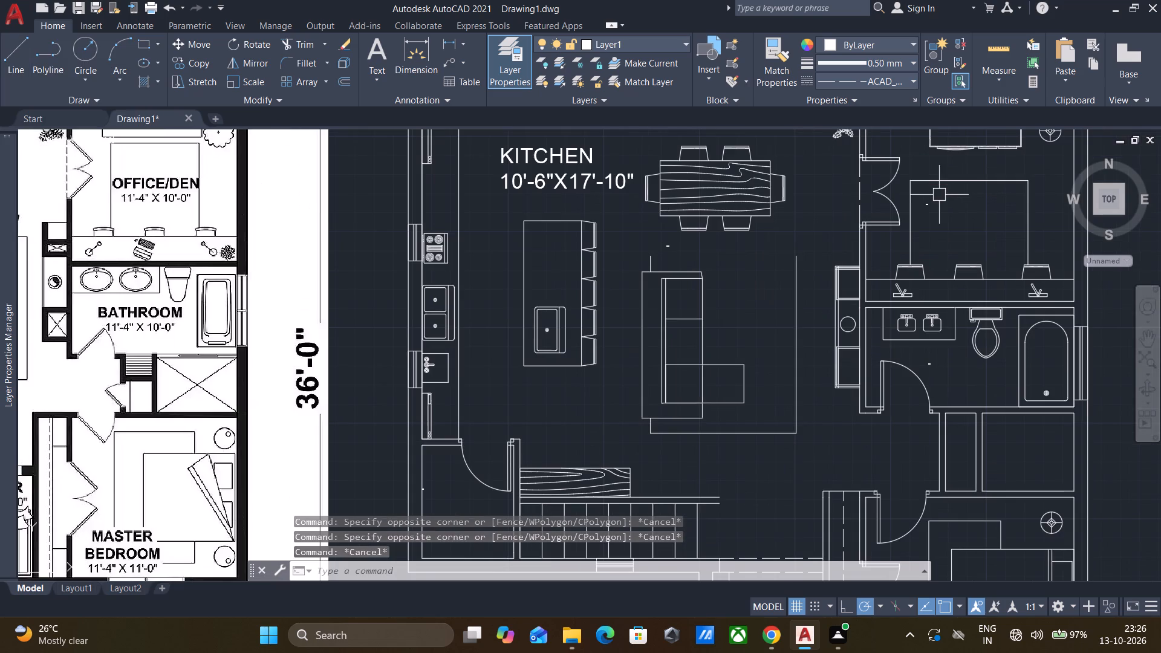
left_click(934, 202)
key("ctrl+1")
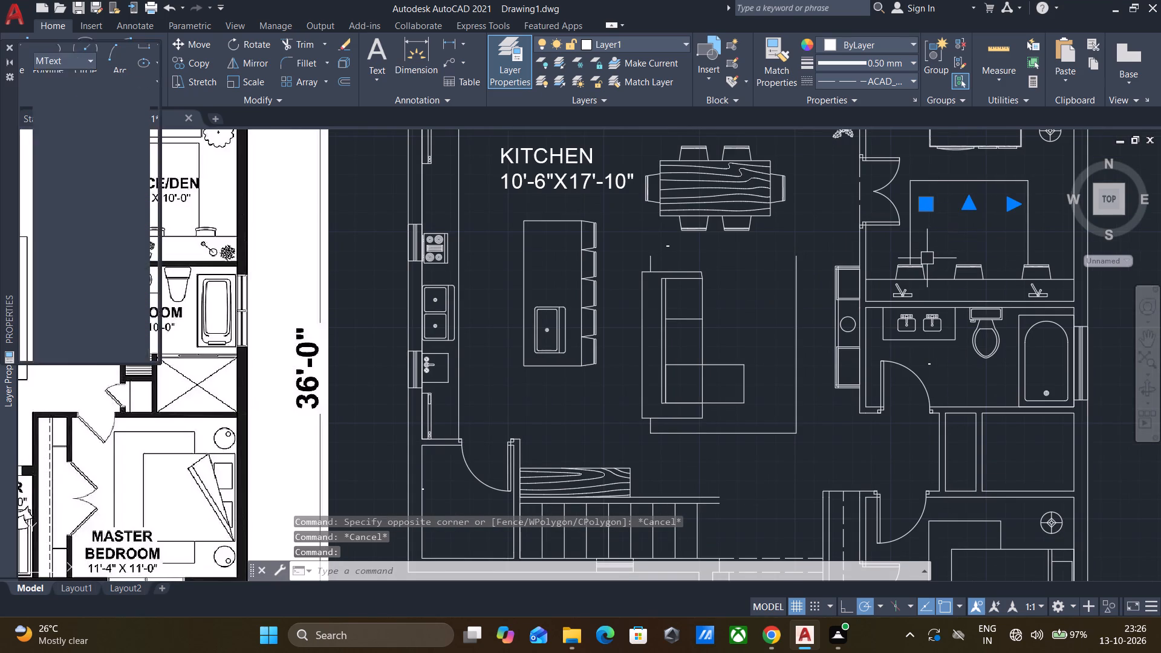
scroll(82, 141, "down", 1)
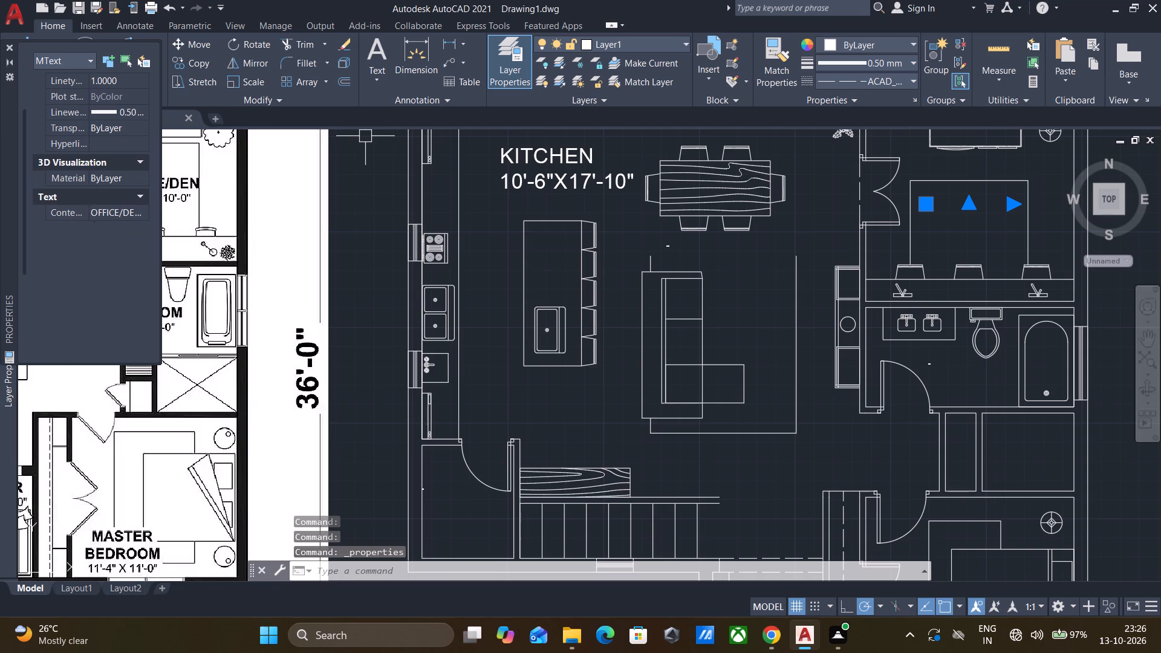
left_click(113, 292)
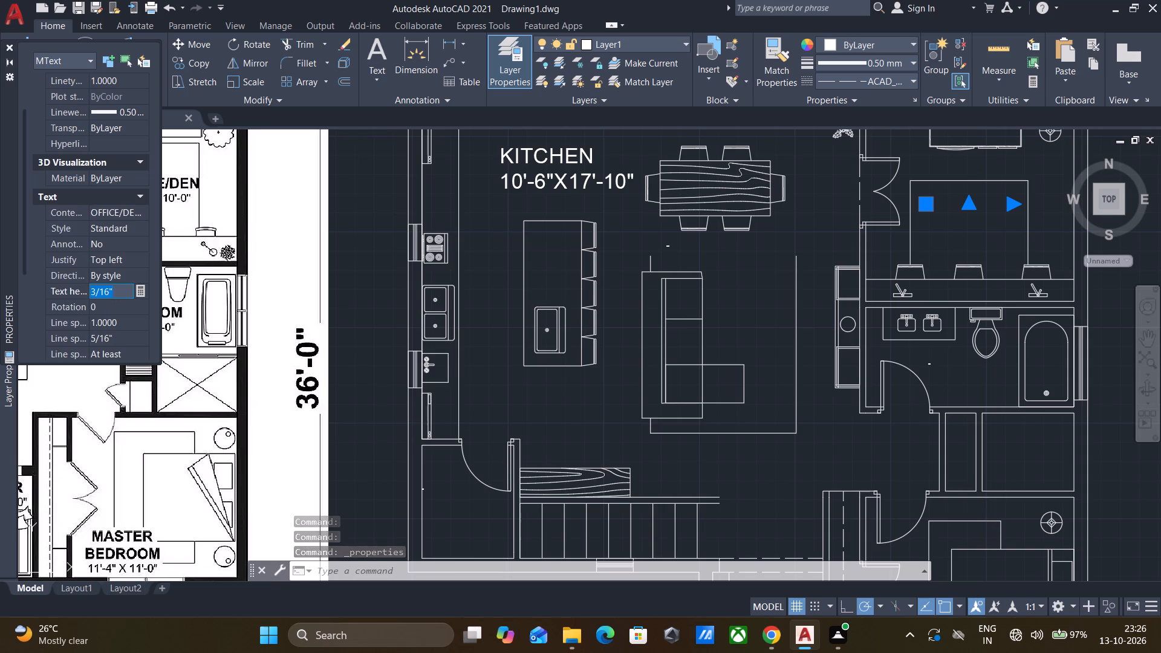
key("BackSpace")
type("10")
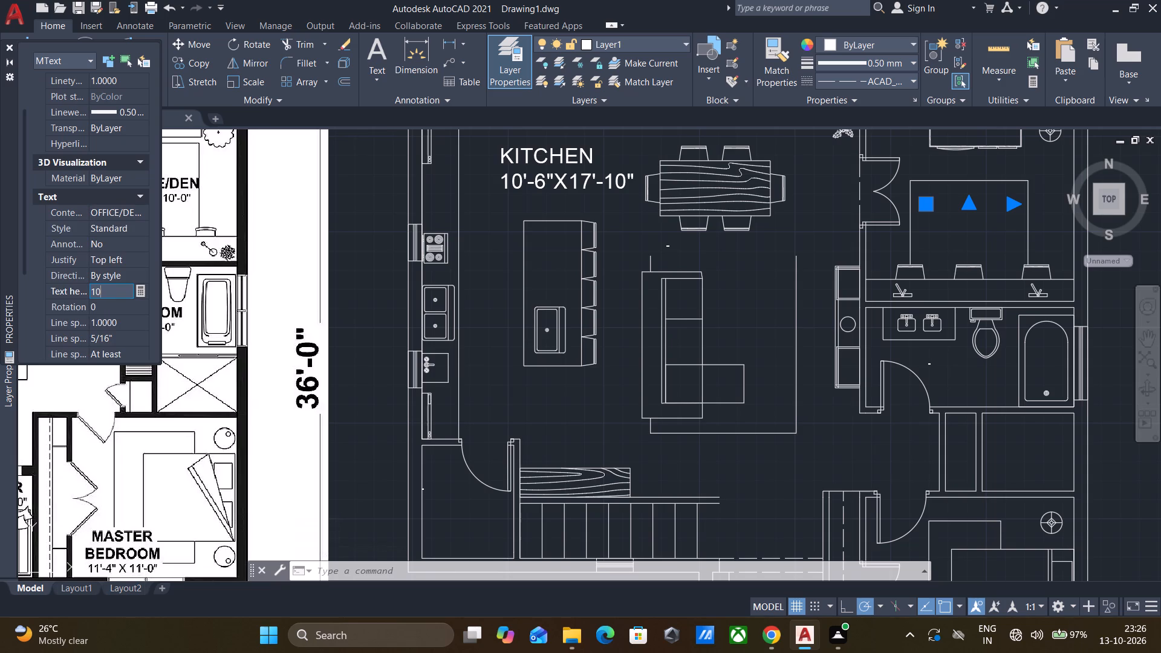
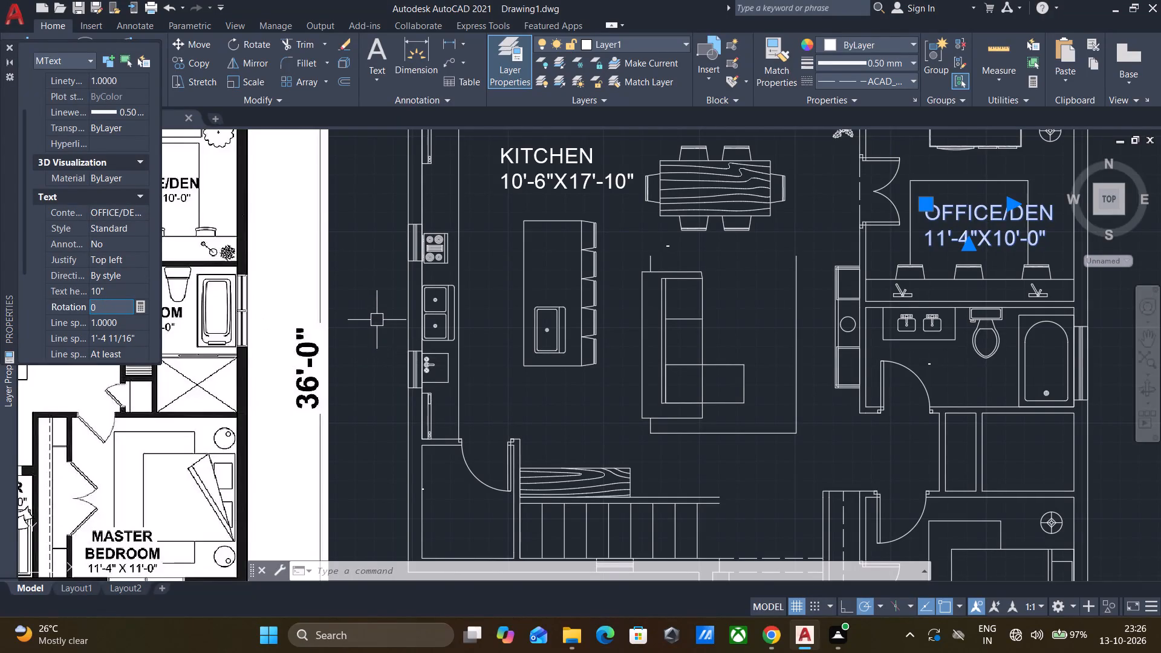
Set the text height of the BATHROOM label to 5".
key("Escape")
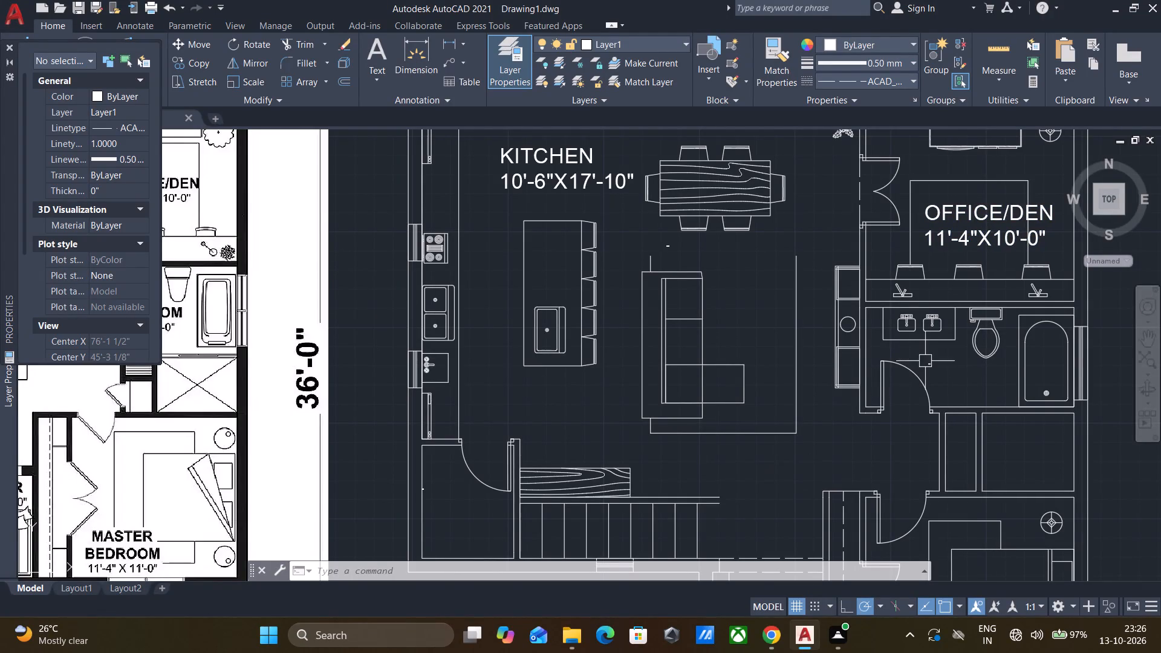
left_click(926, 362)
scroll(103, 143, "down", 1)
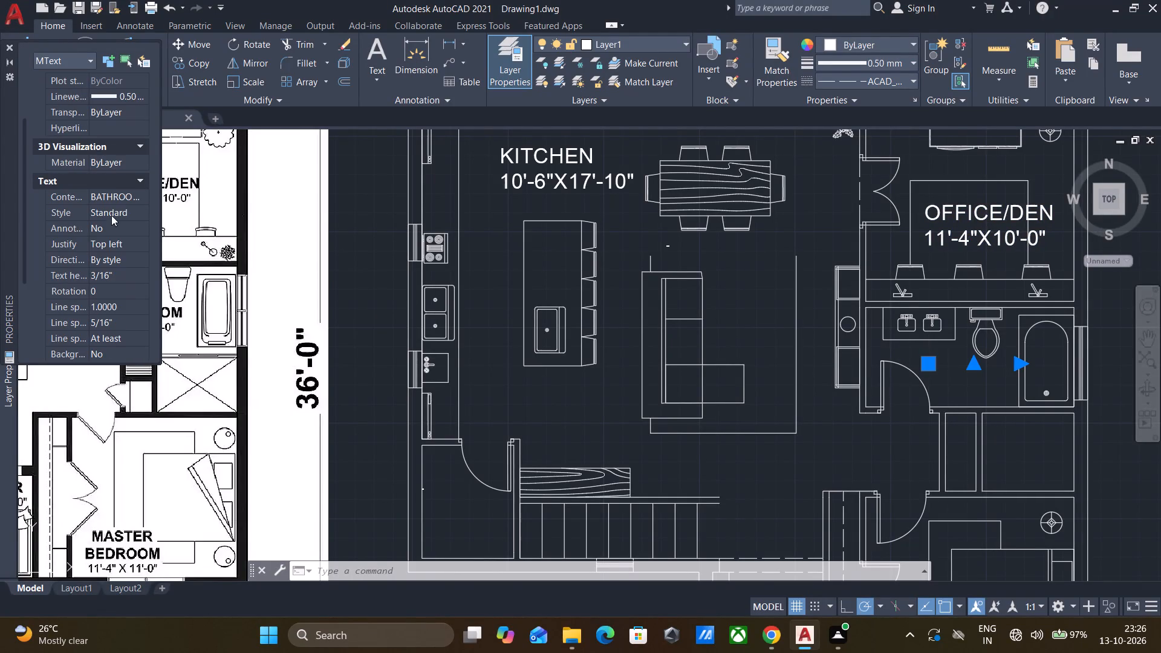
left_click(116, 269)
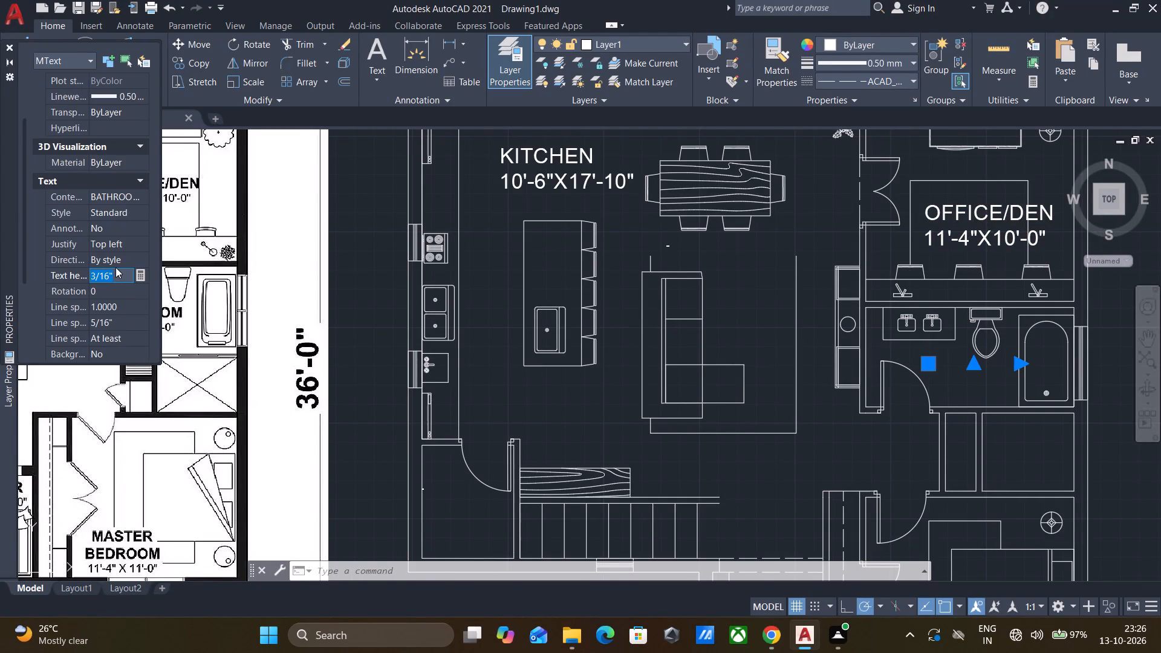
key("BackSpace")
key("5")
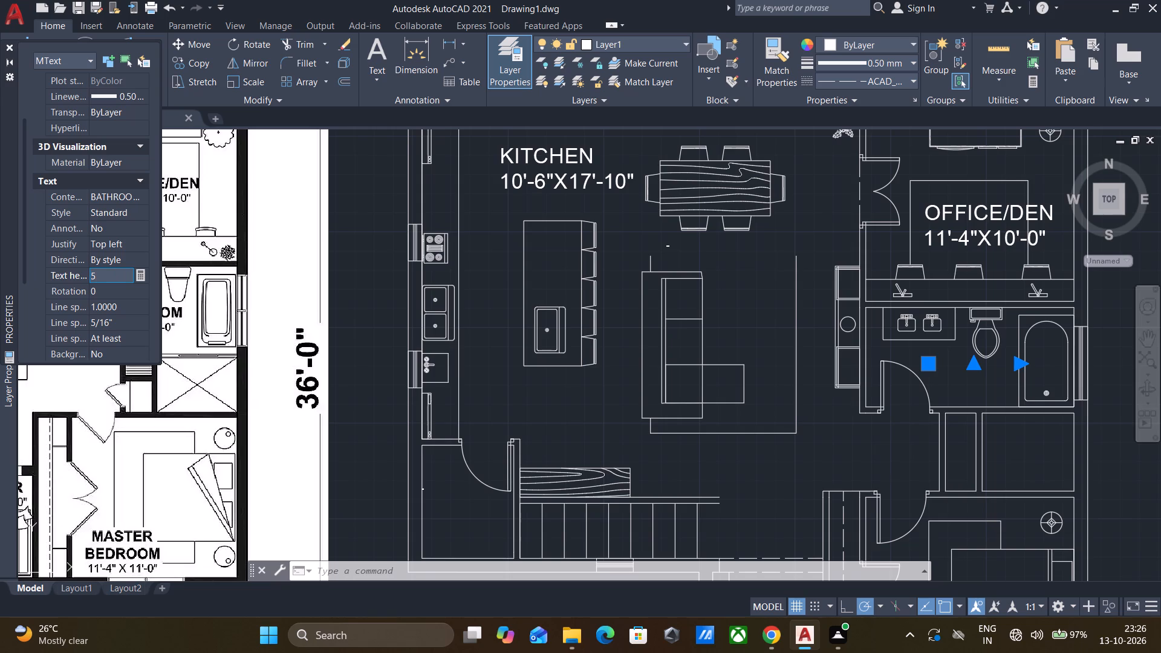
key("Return")
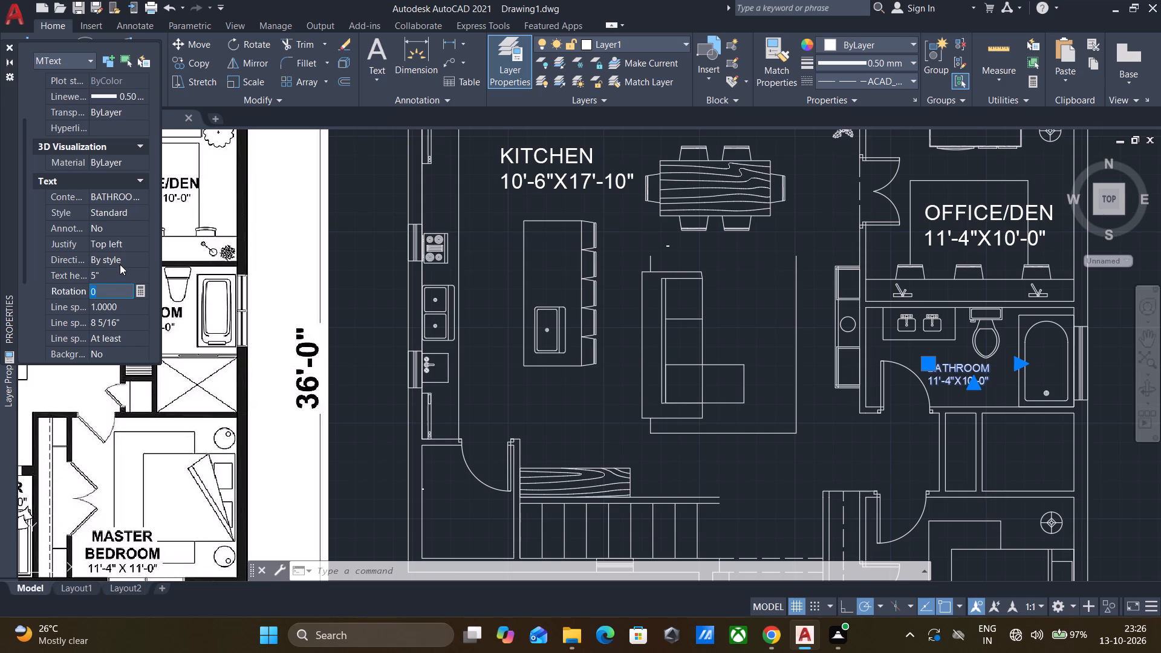
key("Escape")
key("Escape")
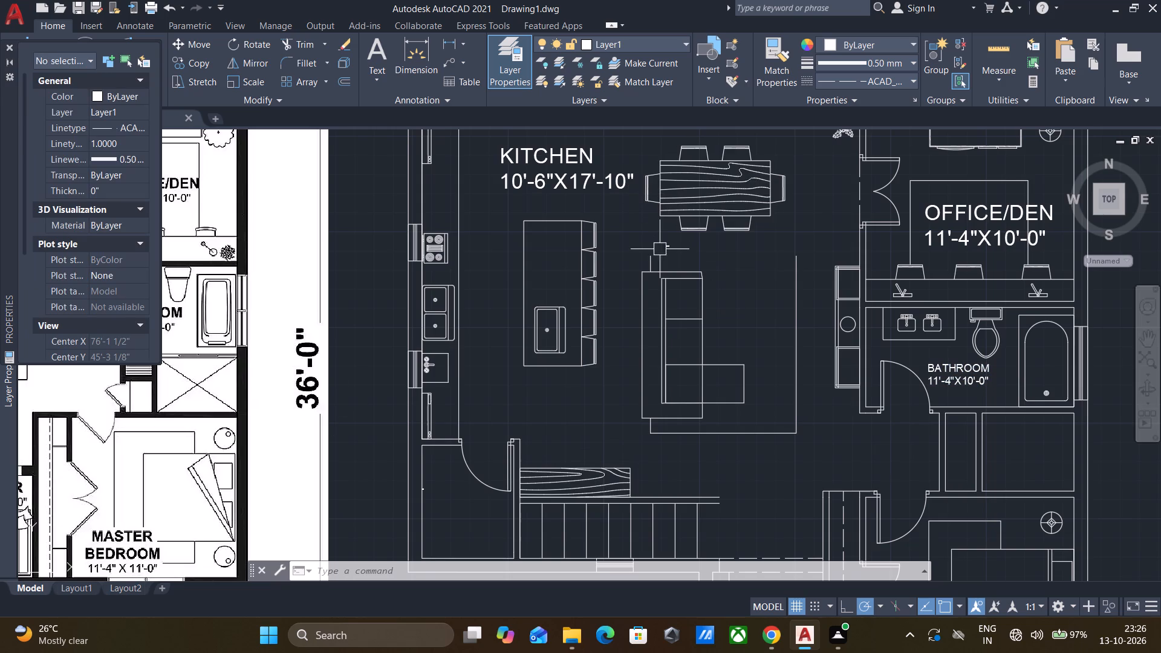
Set the text height of the DININGROOM/LIVINGROOM label between the dining table and sofa to 10".
left_click(667, 249)
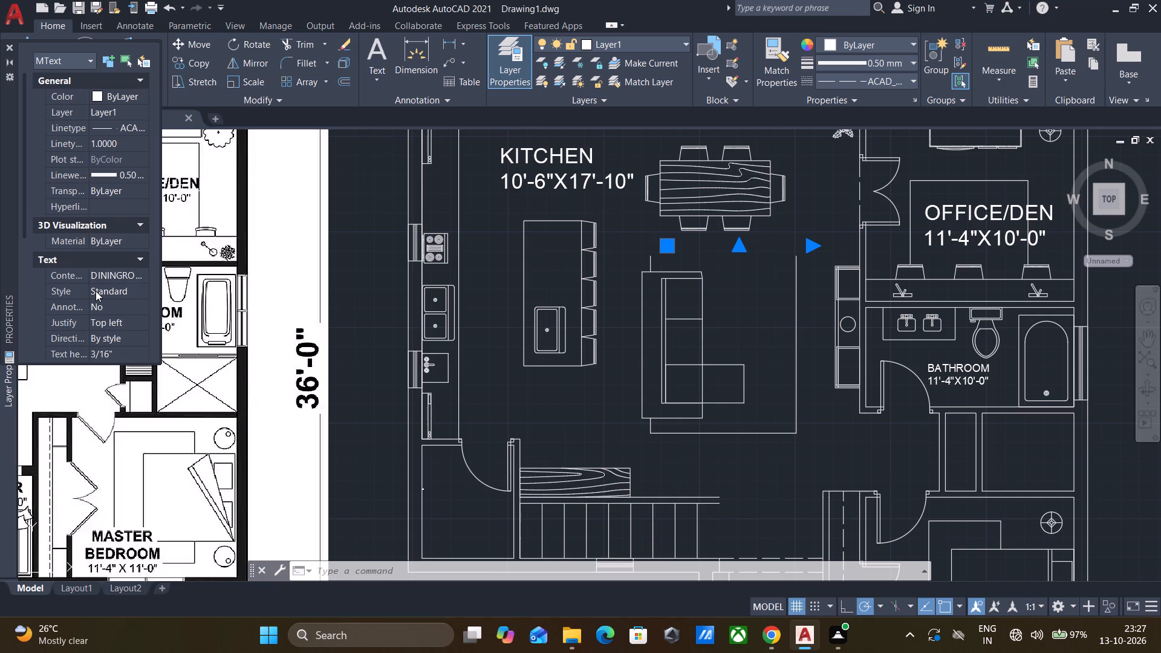
scroll(96, 291, "down", 1)
left_click(111, 288)
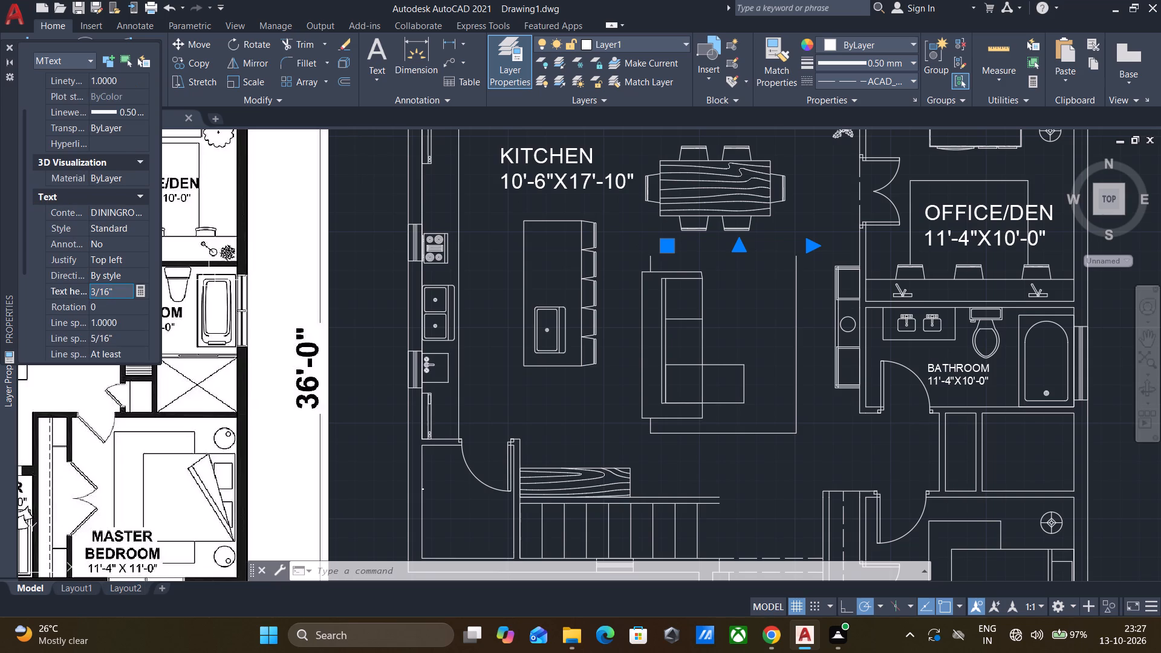
key("BackSpace")
key("1")
key("0")
key("Return")
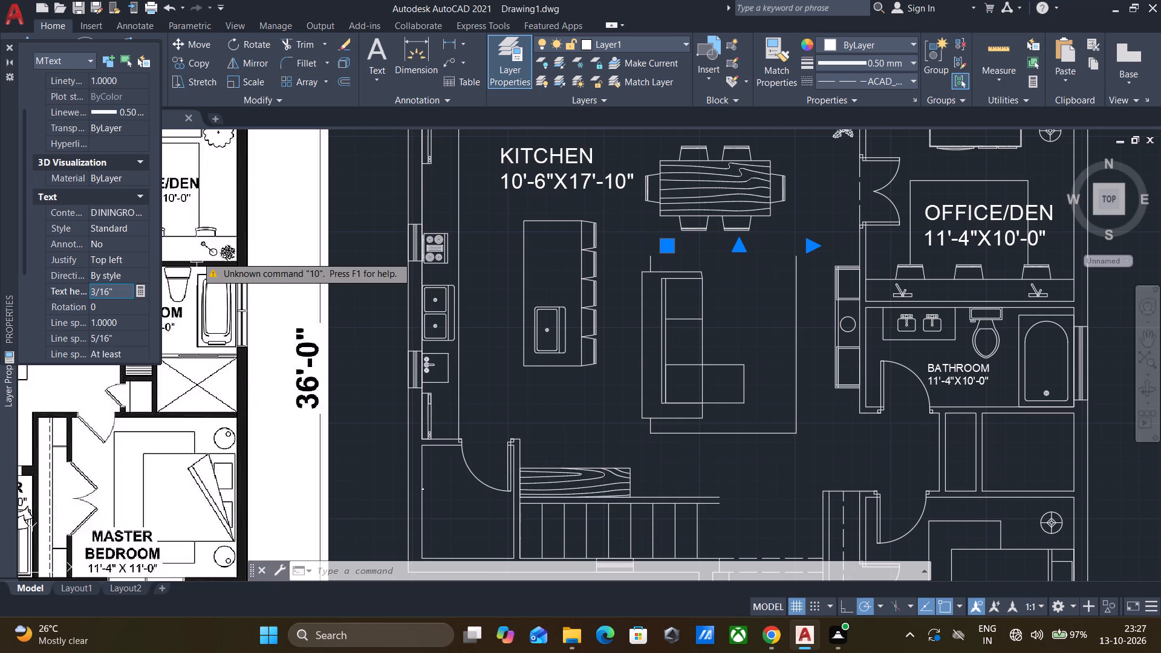
left_click(121, 290)
key("BackSpace")
key("BackSpace")
key("BackSpace")
key("BackSpace")
key("BackSpace")
key("BackSpace")
key("BackSpace")
key("BackSpace")
key("BackSpace")
key("BackSpace")
key("BackSpace")
key("BackSpace")
key("BackSpace")
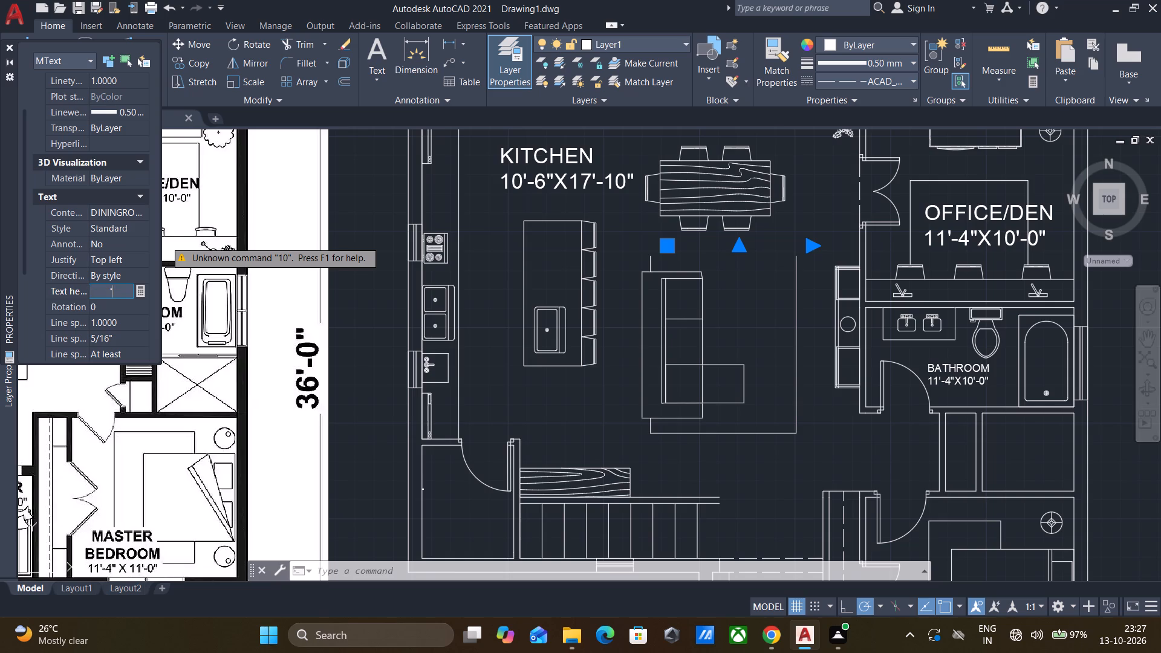
key("1")
key("0")
key("Return")
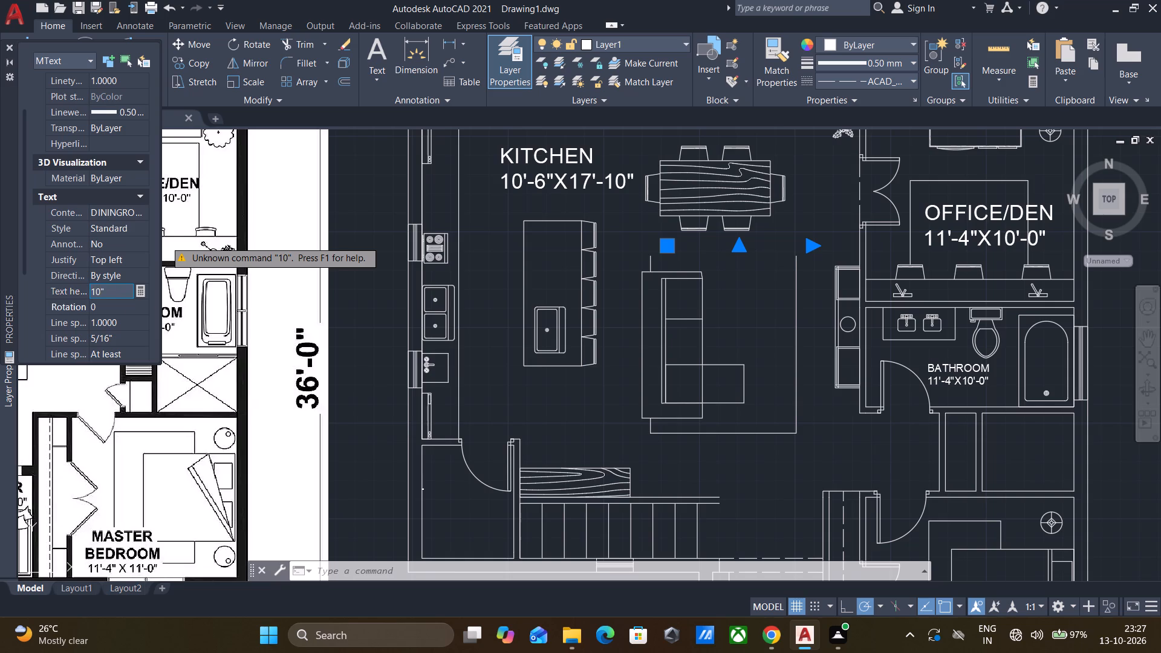
key("Escape")
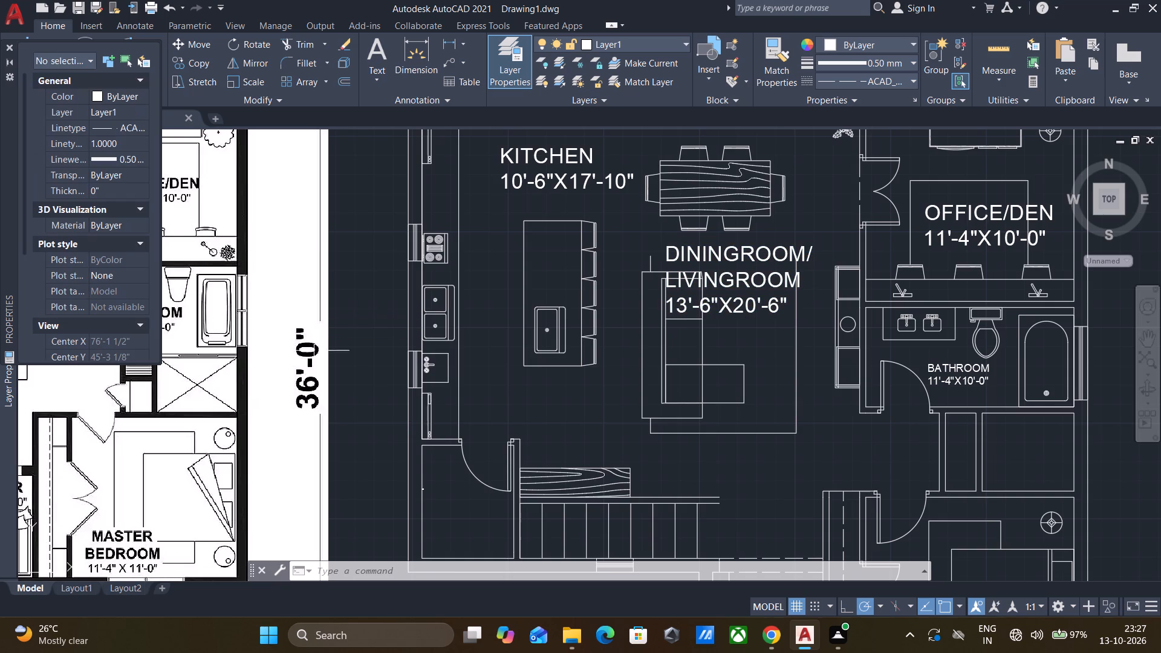
Set the text height of the MASTER BEDROOM label to 5".
middle_click_drag(487, 271, 390, 197)
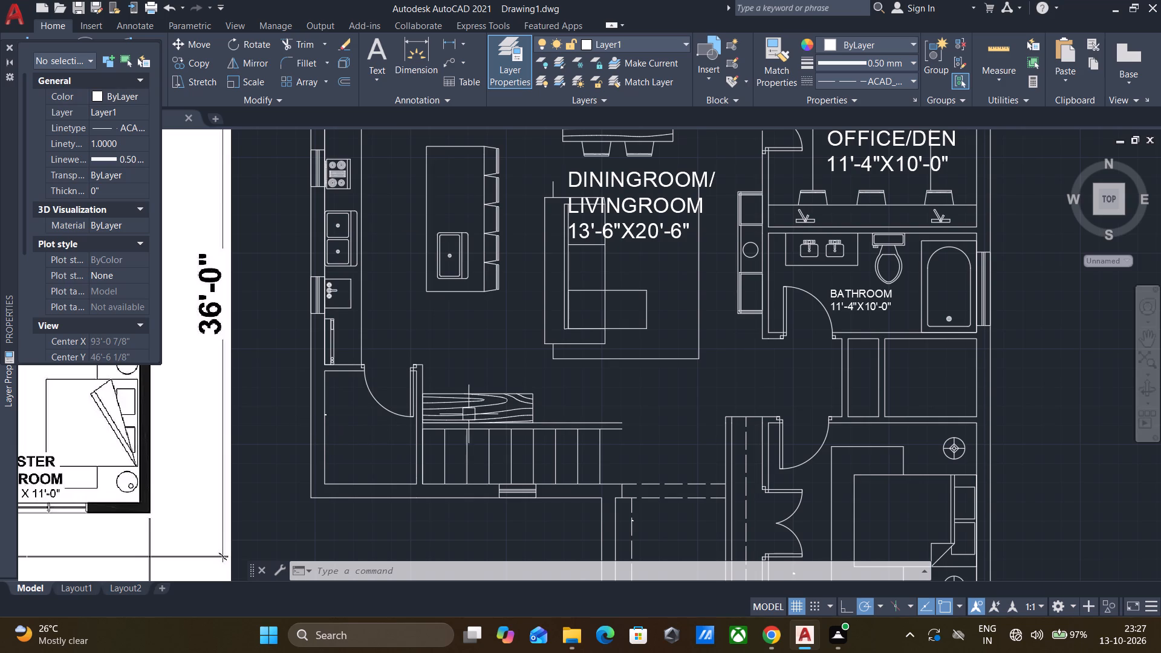
middle_click_drag(744, 378, 636, 277)
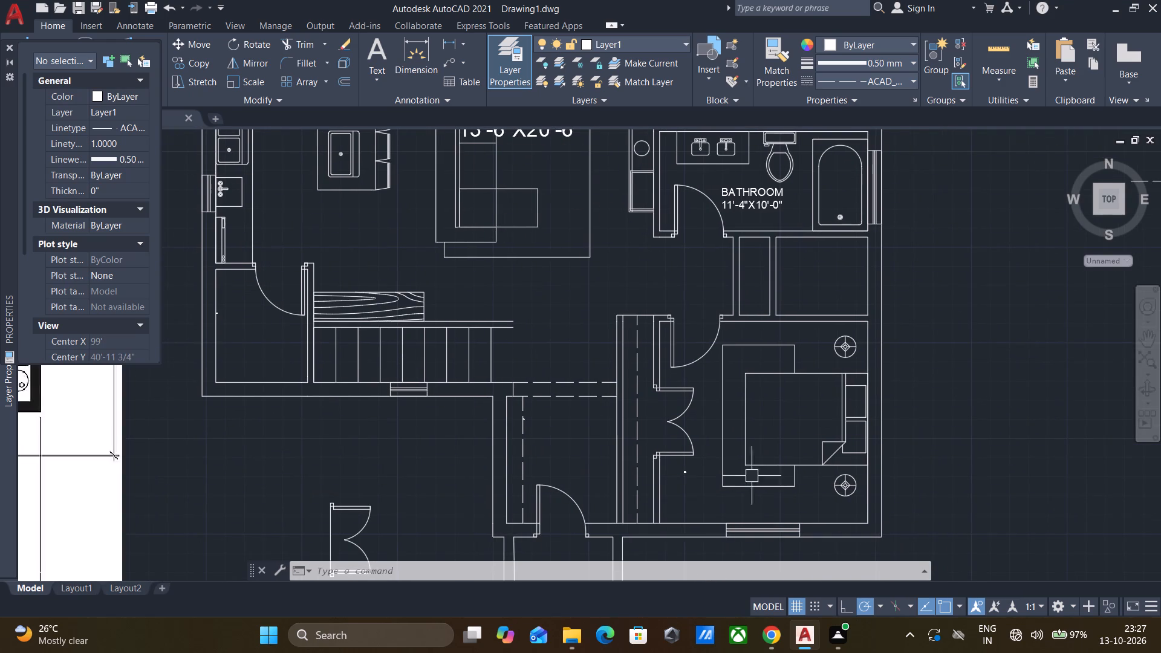
left_click(686, 468)
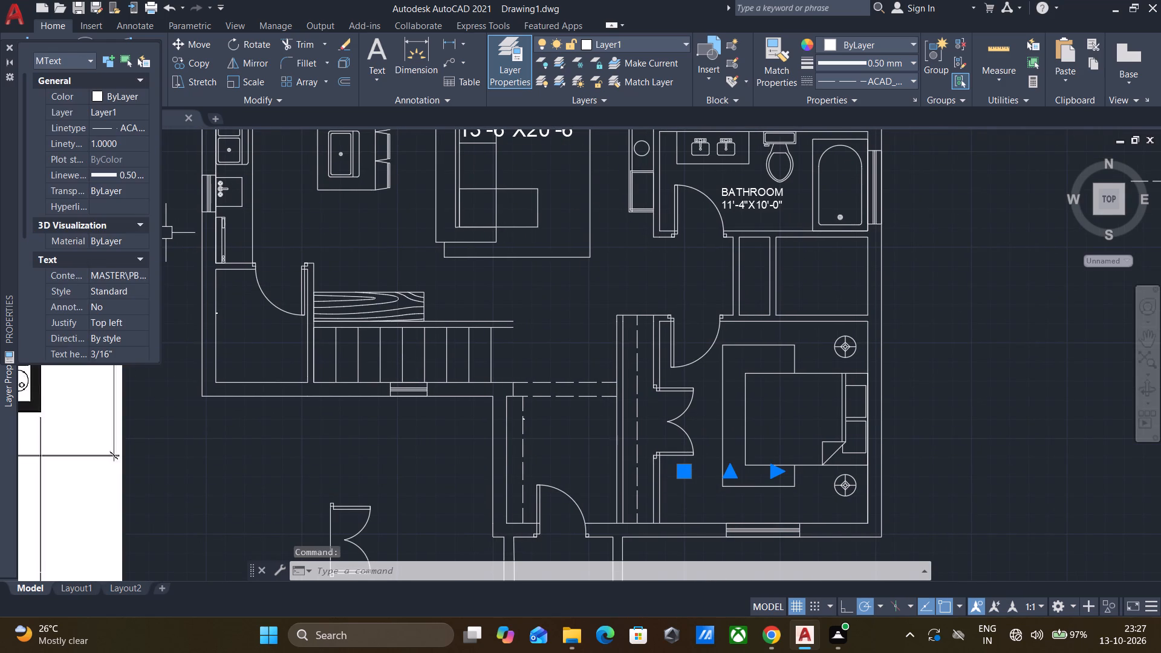
left_click(118, 353)
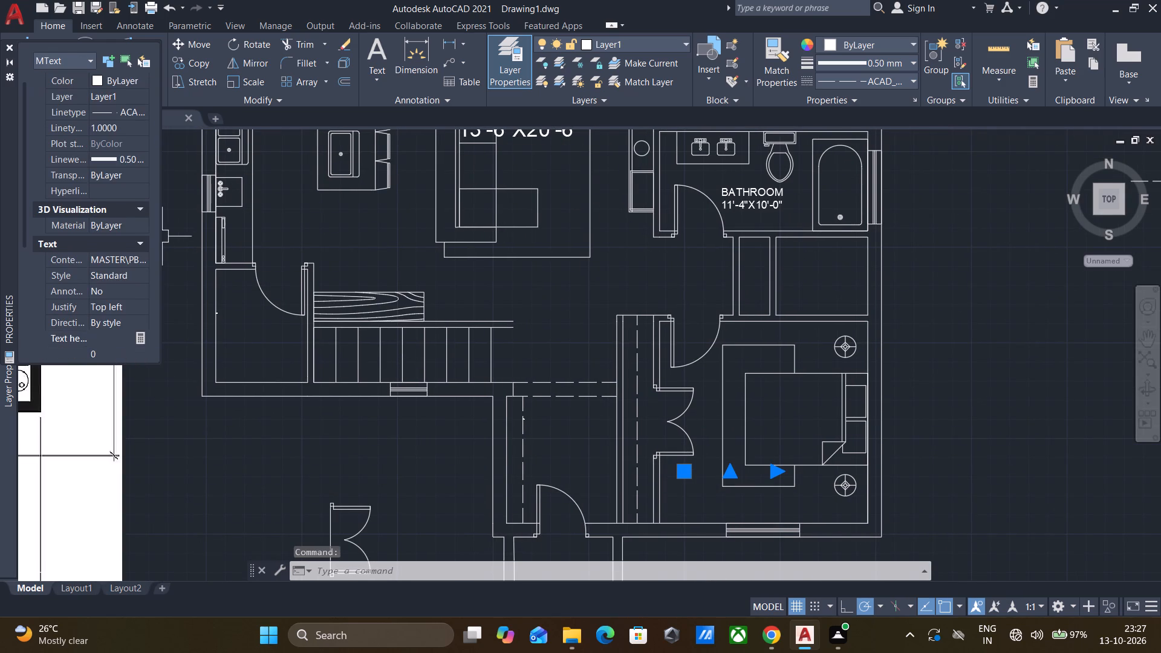
key("BackSpace")
key("5")
key("Return")
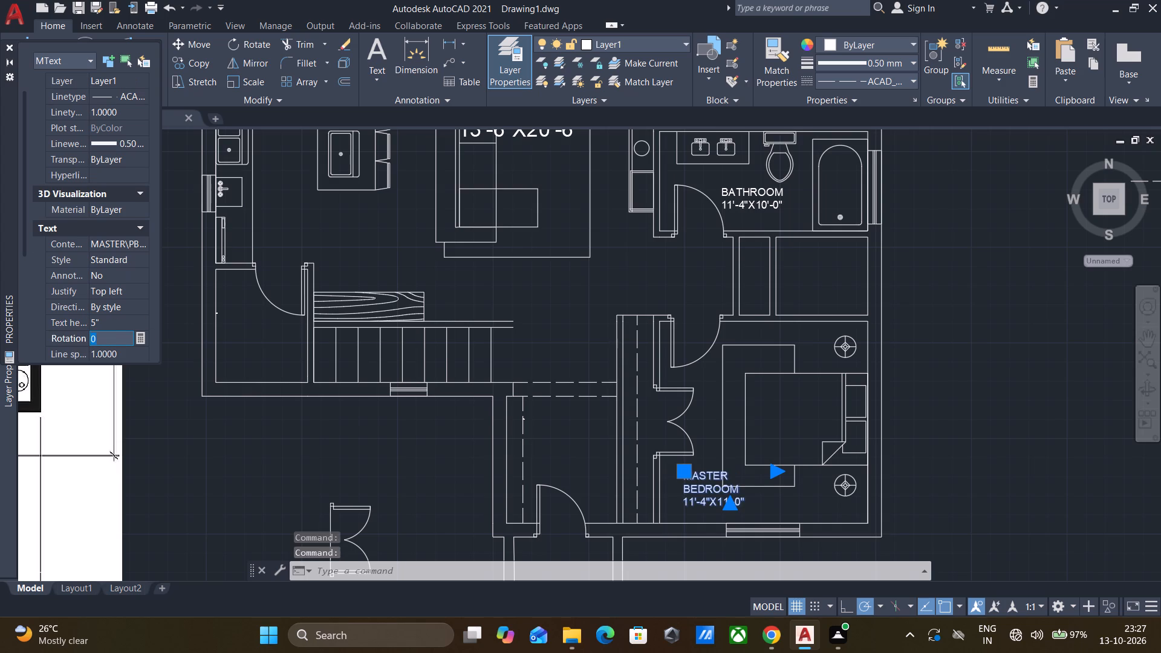
key("Escape")
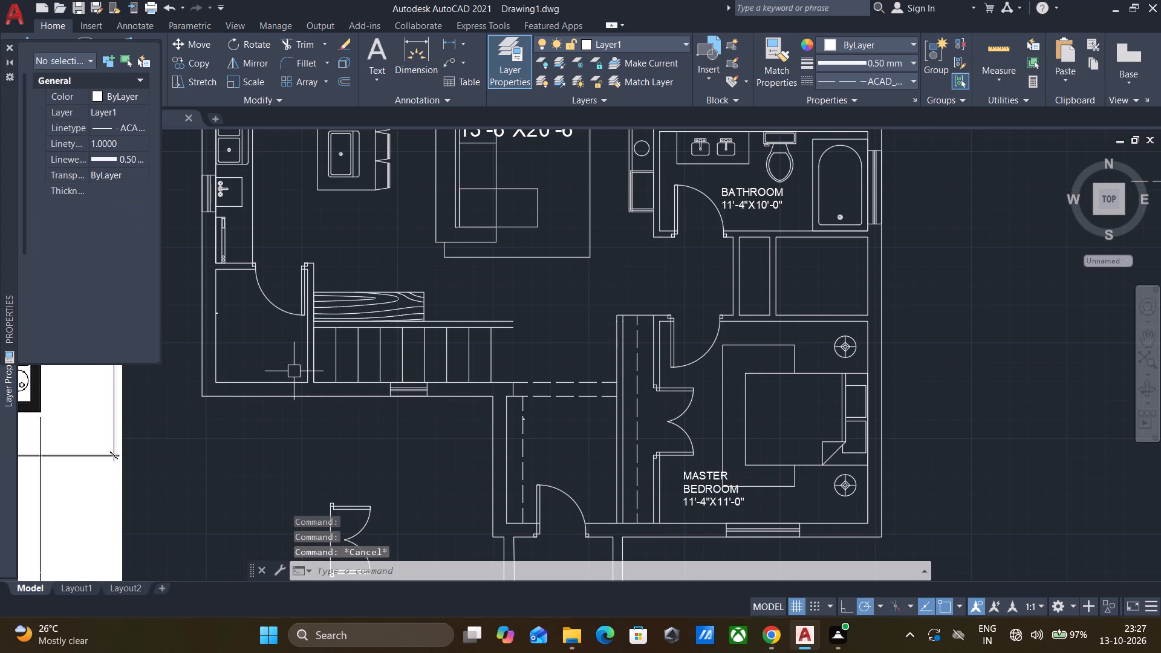
Set the text height of the PANTRY label beside the staircase to 5".
scroll(229, 313, "up", 1)
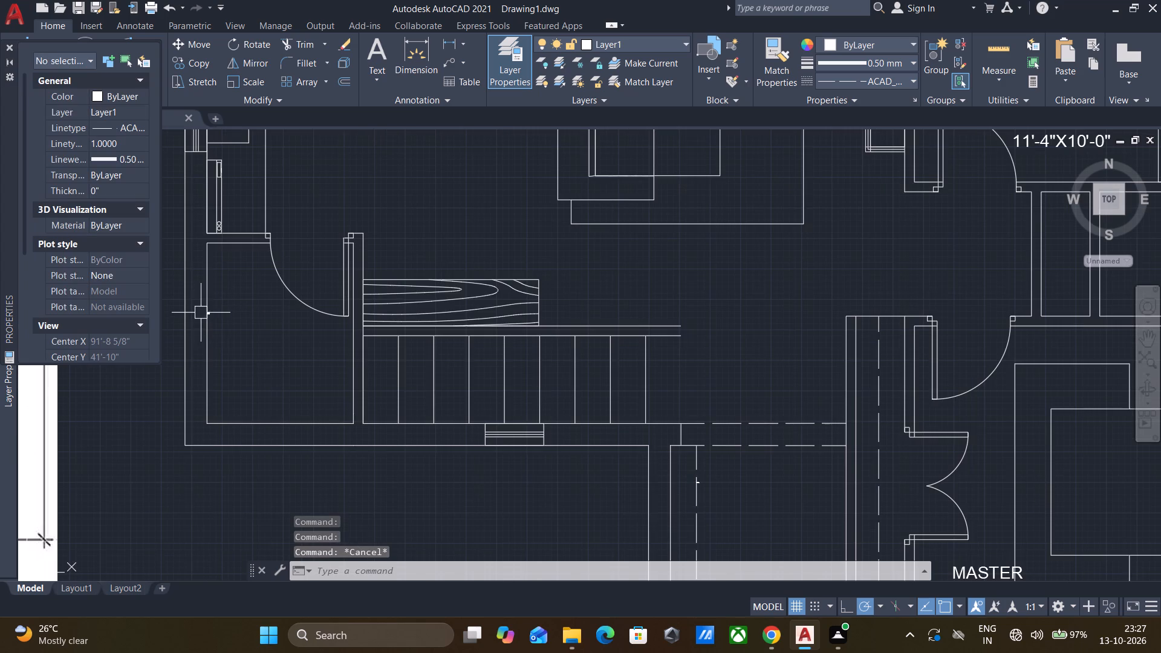
left_click(208, 313)
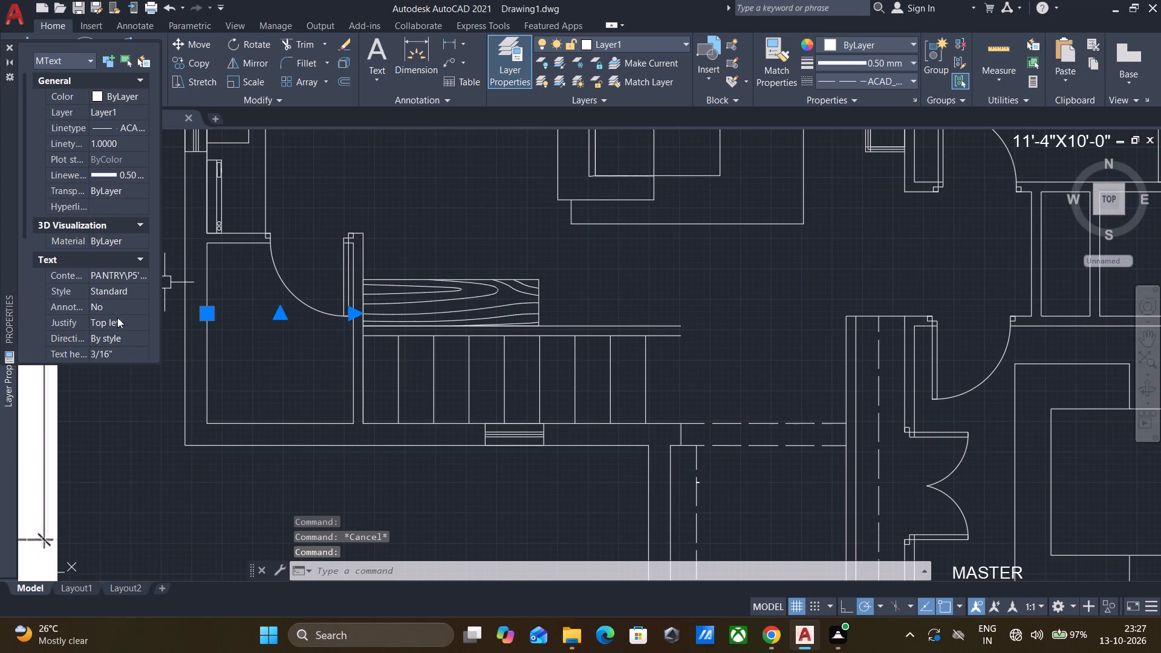
left_click(120, 352)
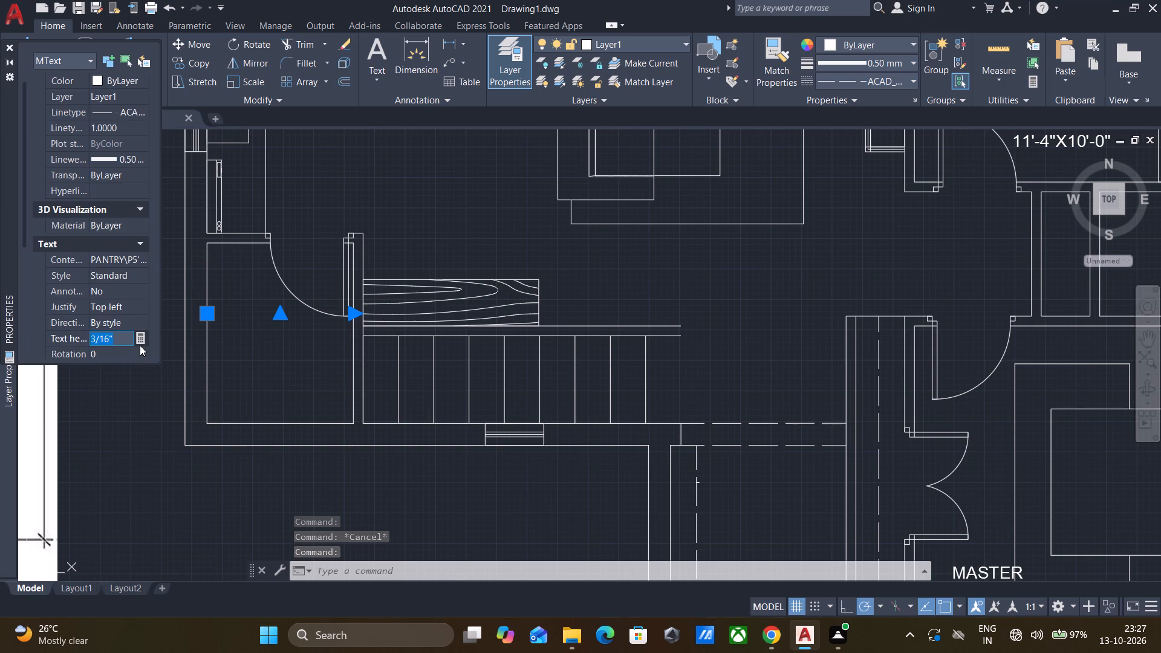
key("BackSpace")
key("5")
key("Return")
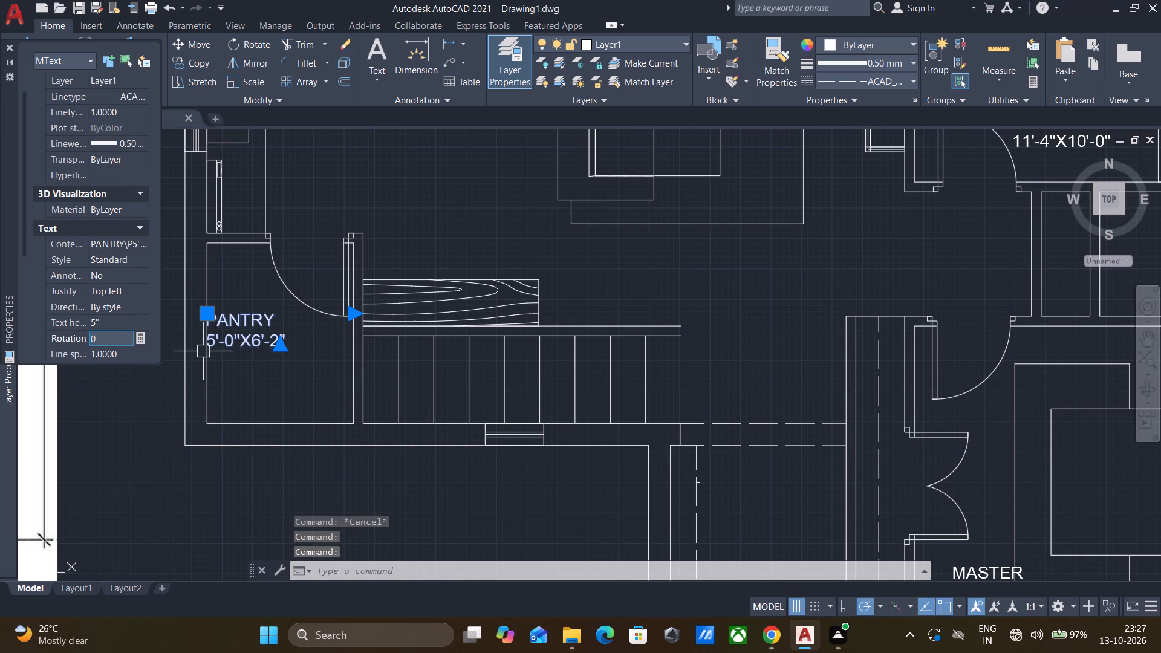
key("Escape")
Set the text height of the FOYER label inside the front entrance to 5".
middle_click_drag(579, 261, 576, 258)
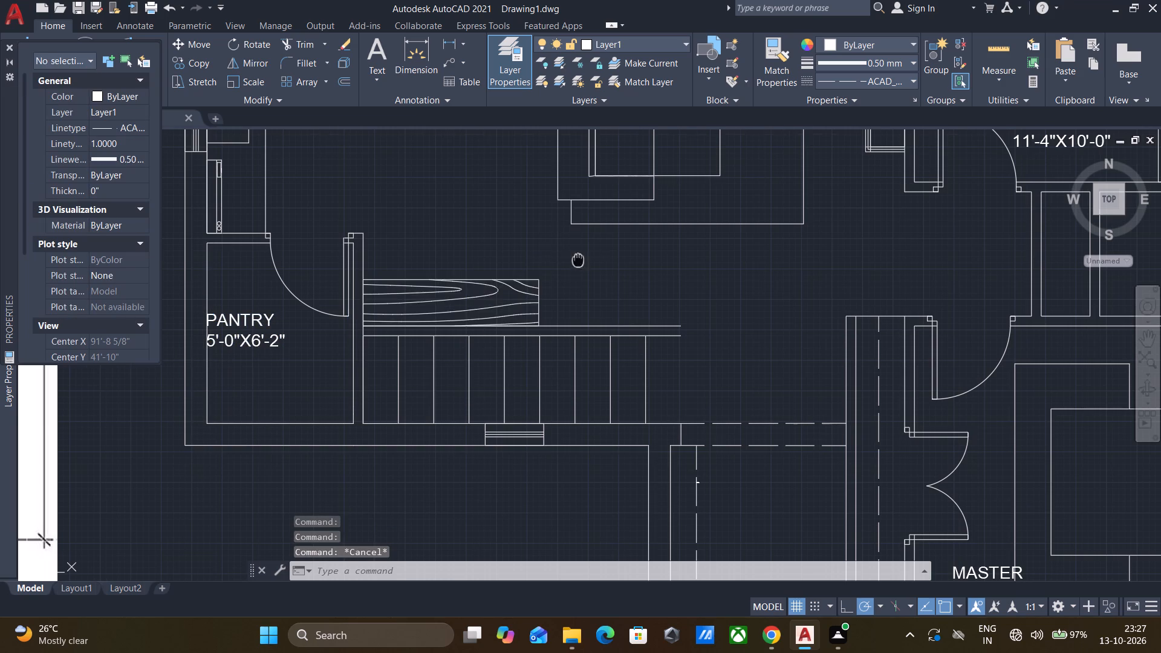
middle_click_drag(576, 258, 427, 122)
left_click(552, 345)
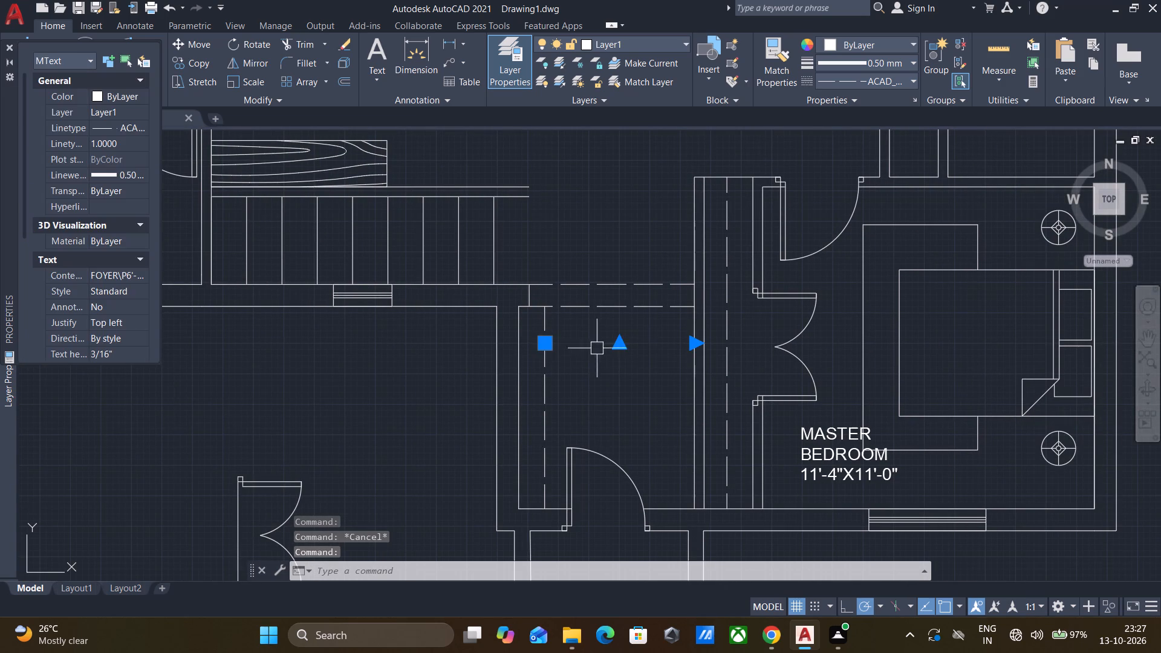
left_click(121, 350)
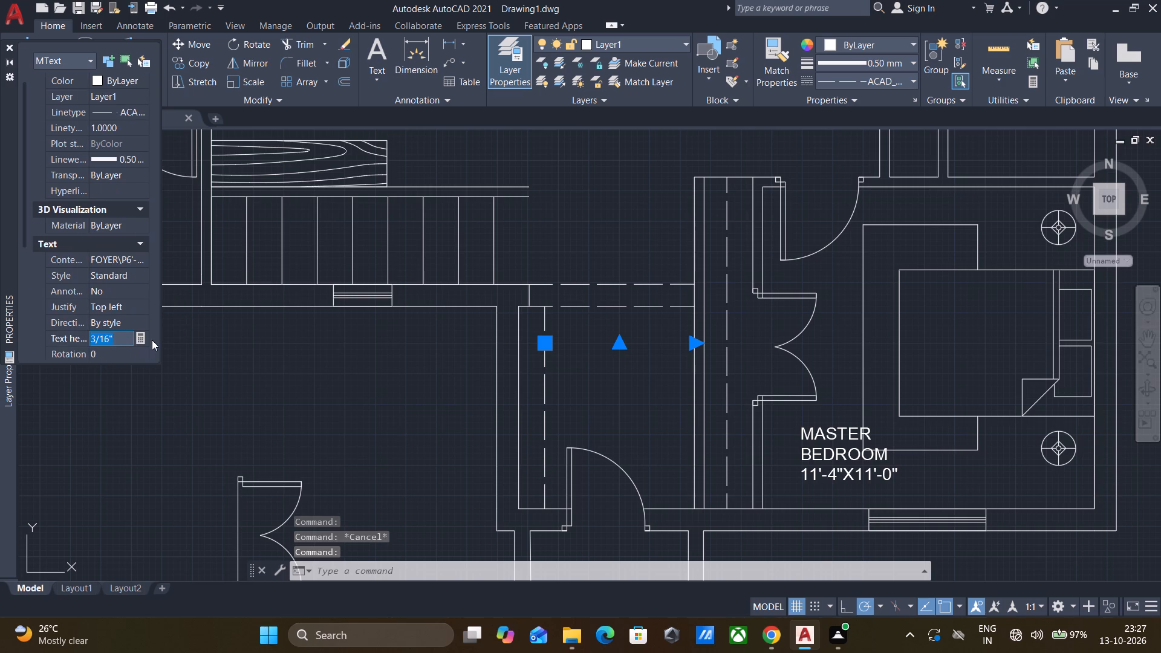
key("BackSpace")
key("5")
key("Return")
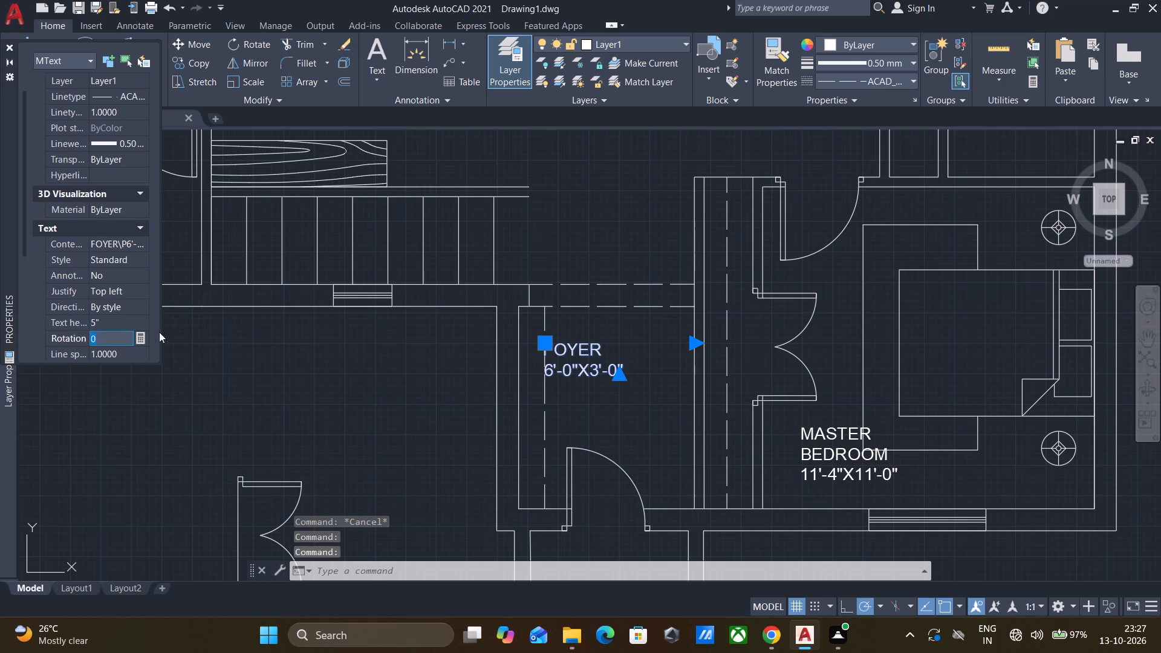
key("Escape")
Bring the whole floor plan and reference image into view and close the object properties.
scroll(424, 242, "down", 2)
middle_click_drag(462, 211, 481, 305)
scroll(485, 296, "down", 1)
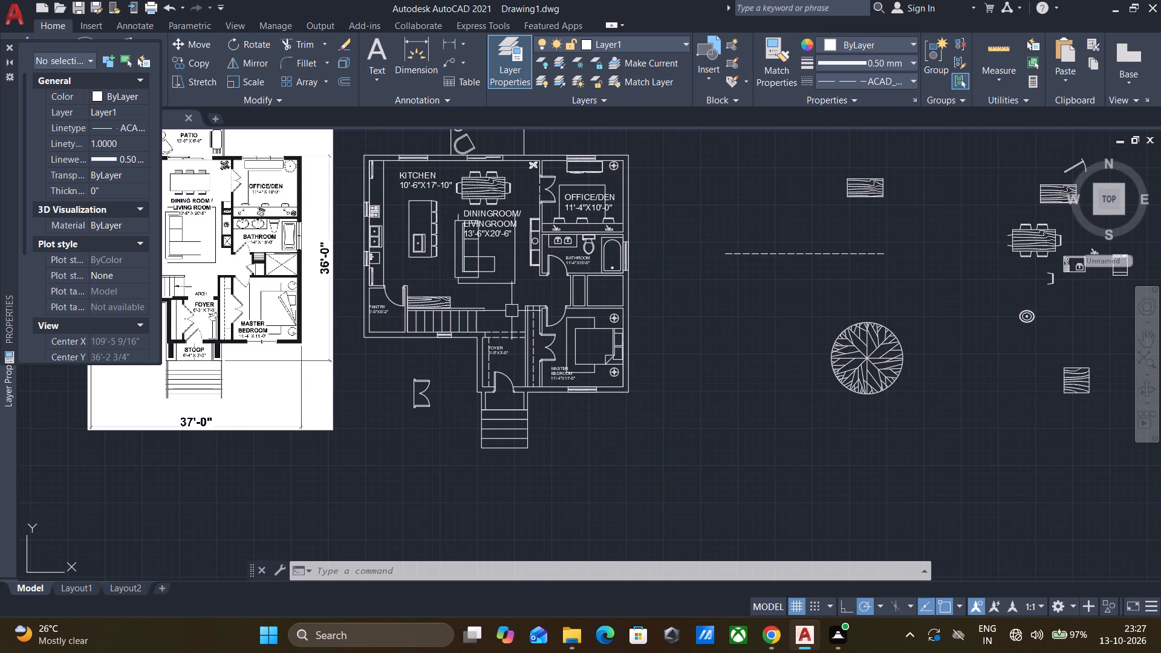
middle_click_drag(512, 311, 492, 356)
middle_click_drag(491, 351, 521, 371)
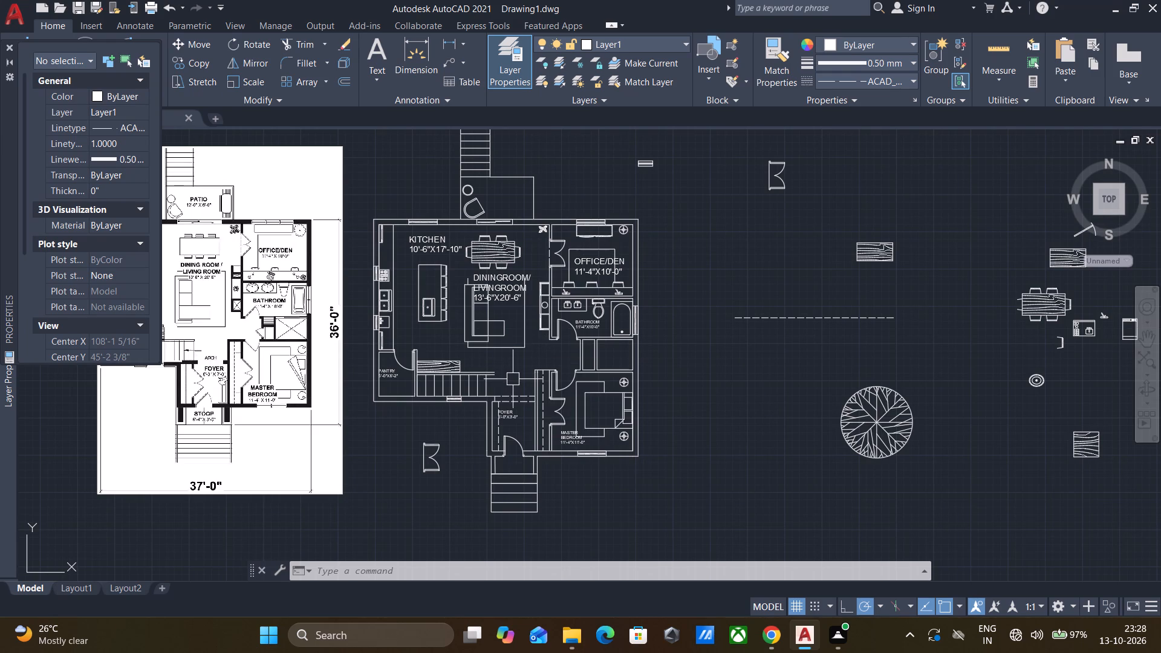
middle_click_drag(509, 375, 498, 351)
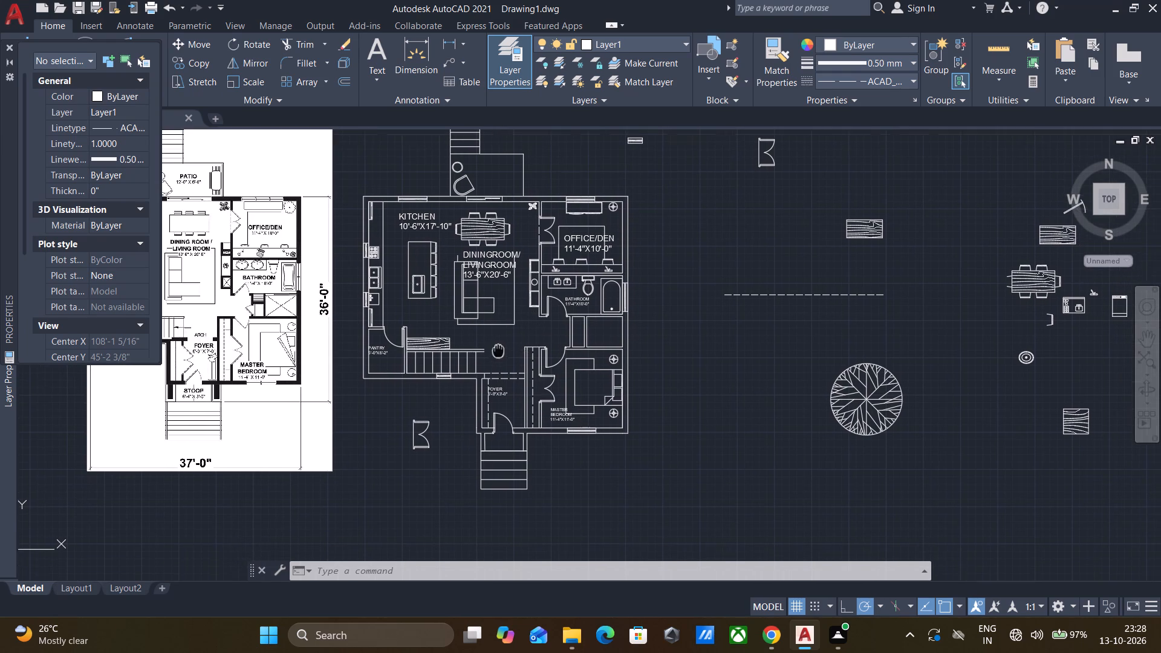
middle_click_drag(498, 351, 498, 349)
left_click(8, 50)
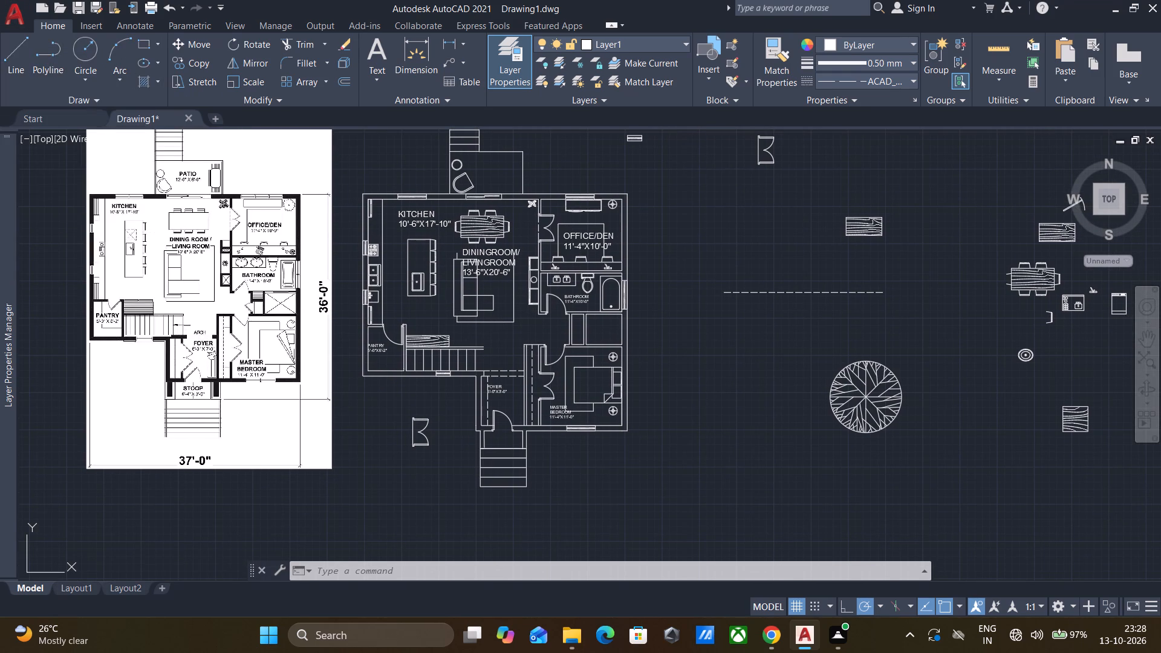
Add a multiline text label on the landing outside the front door reading STOOP with 6'4"X3'0" on the second line.
key("t")
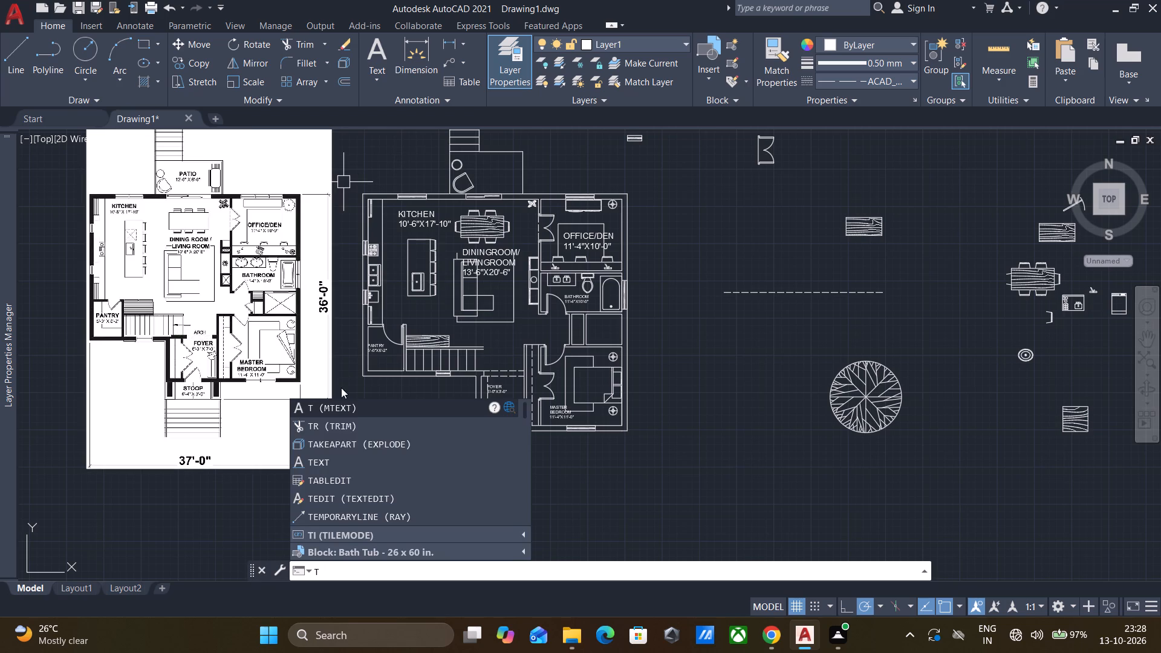
left_click(338, 409)
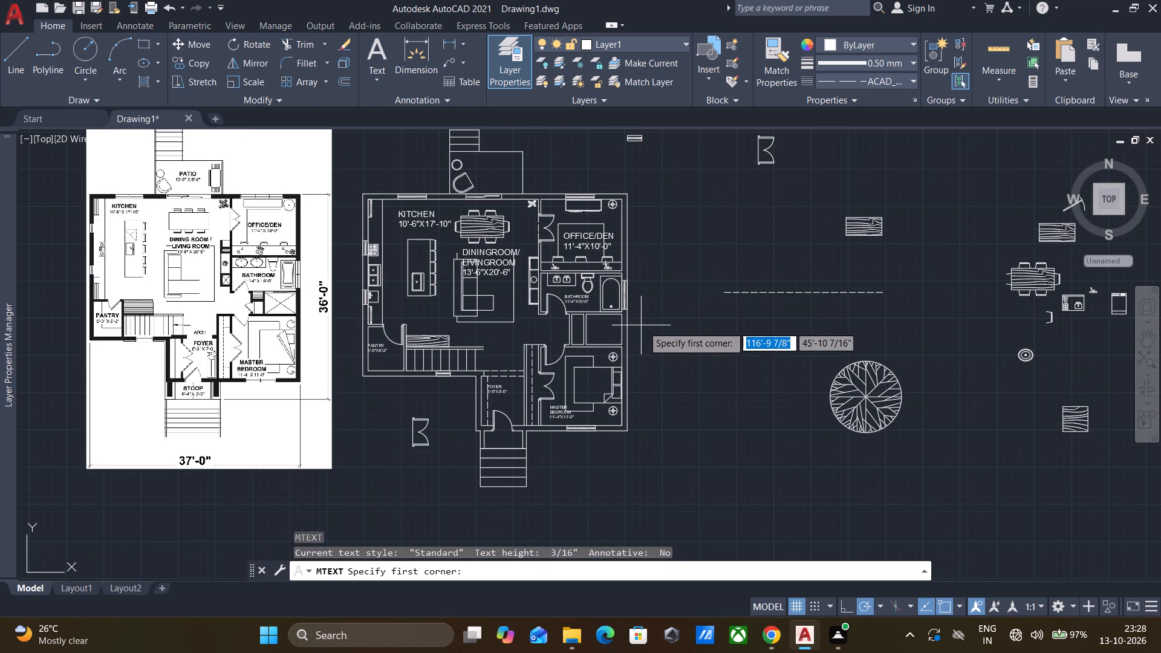
middle_click_drag(643, 328, 577, 171)
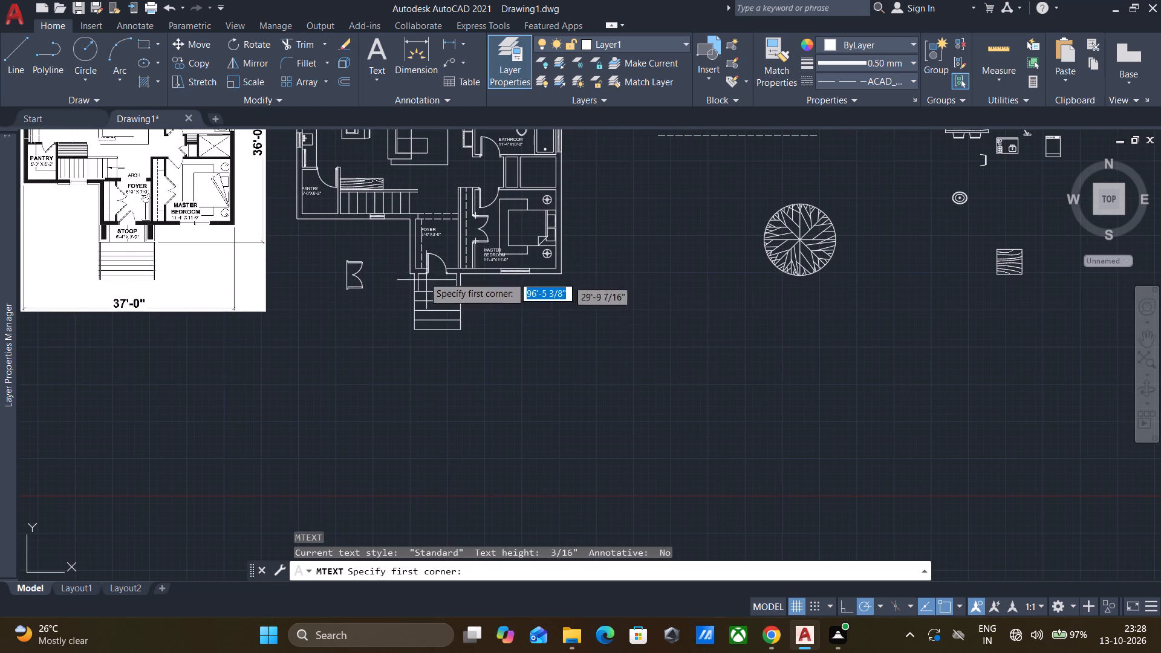
scroll(407, 258, "up", 2)
left_click(452, 316)
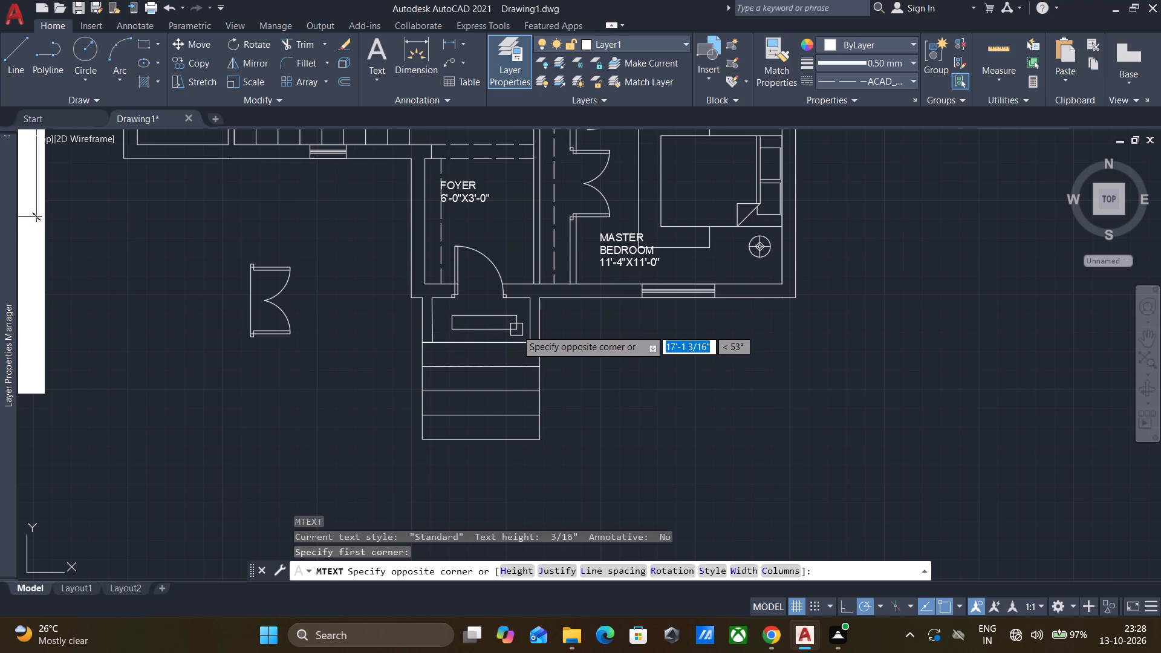
left_click(518, 331)
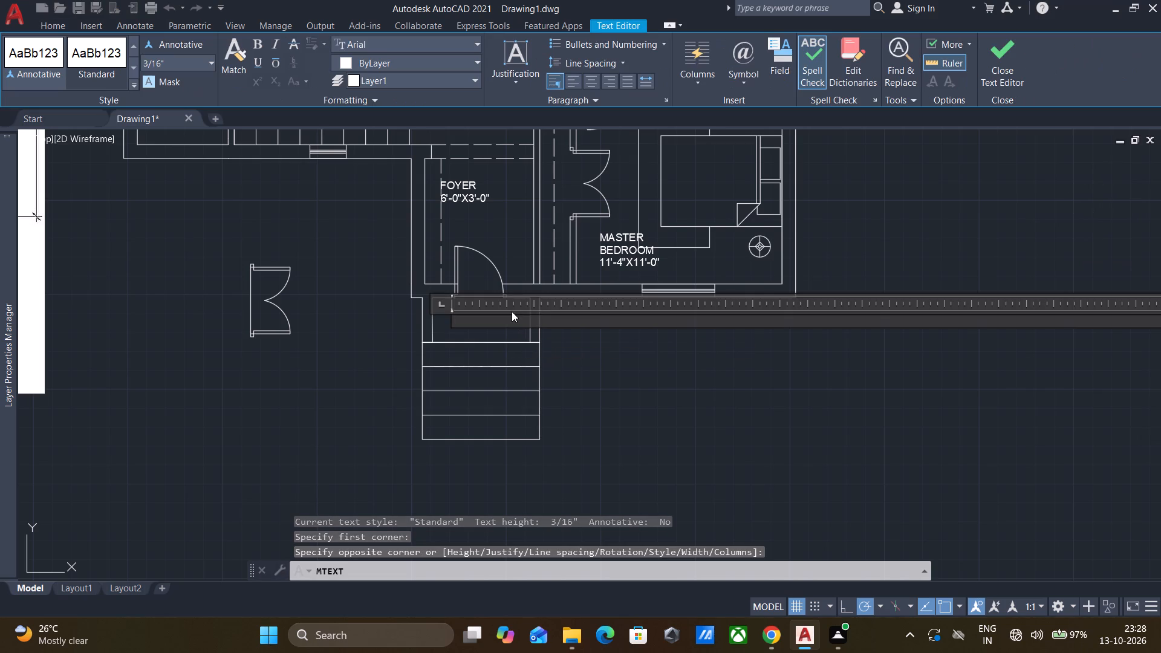
key("s")
key("t")
key("o")
type("OP")
scroll(507, 309, "down", 2)
scroll(507, 309, "up", 1)
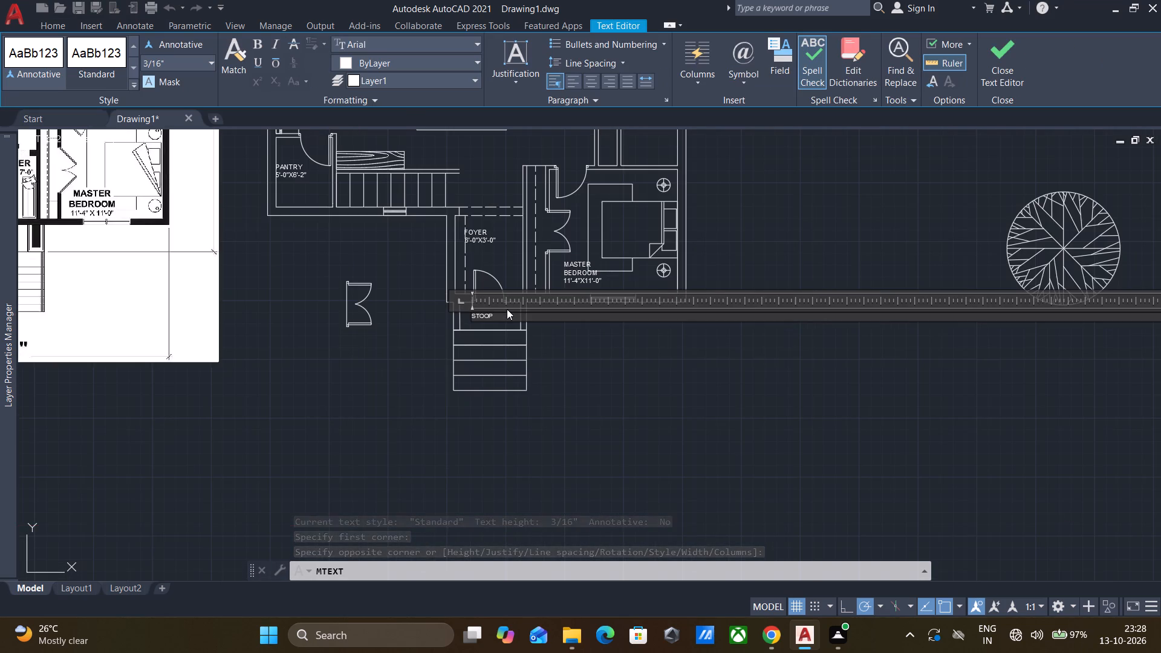
middle_click_drag(431, 323, 559, 317)
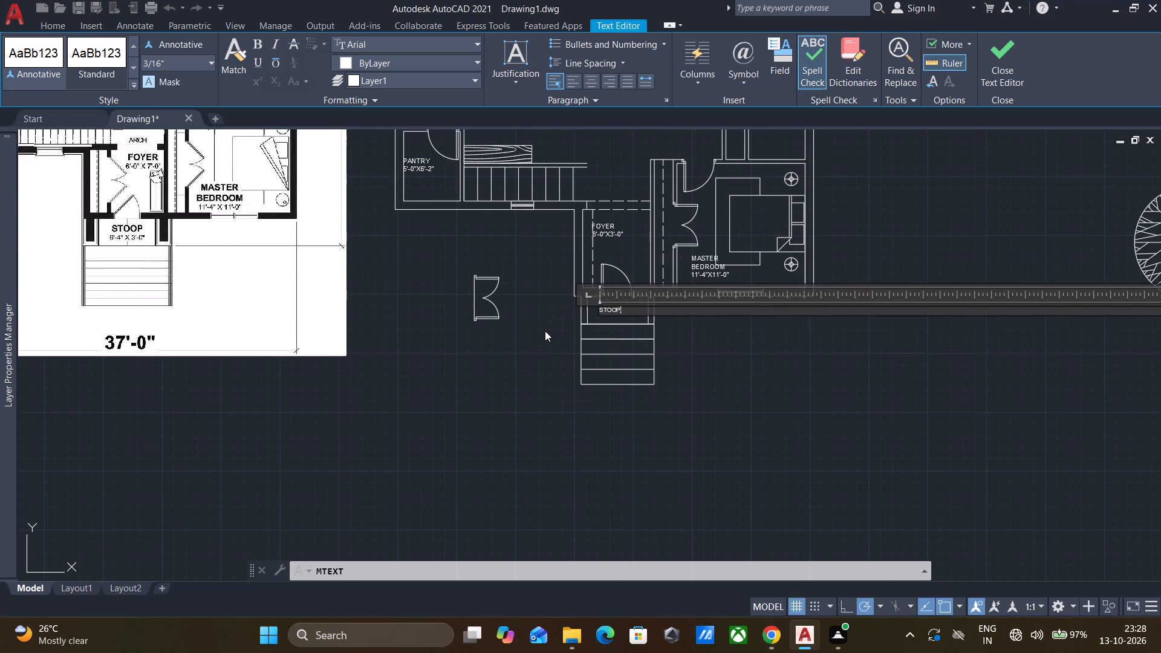
key("Return")
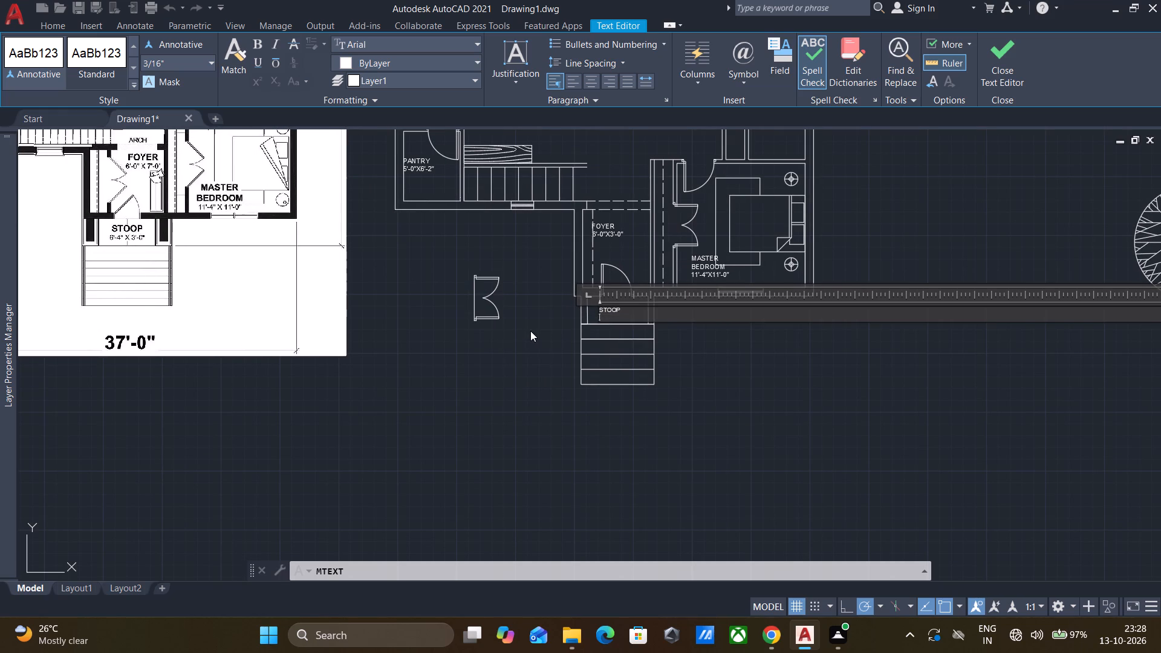
type("6'")
type("4\"")
key("x")
type("3'0\"")
left_click(513, 343)
Add a multiline text label beside the chair on the patio reading PATIO with 12'0"X6'0" on the second line.
scroll(554, 271, "down", 2)
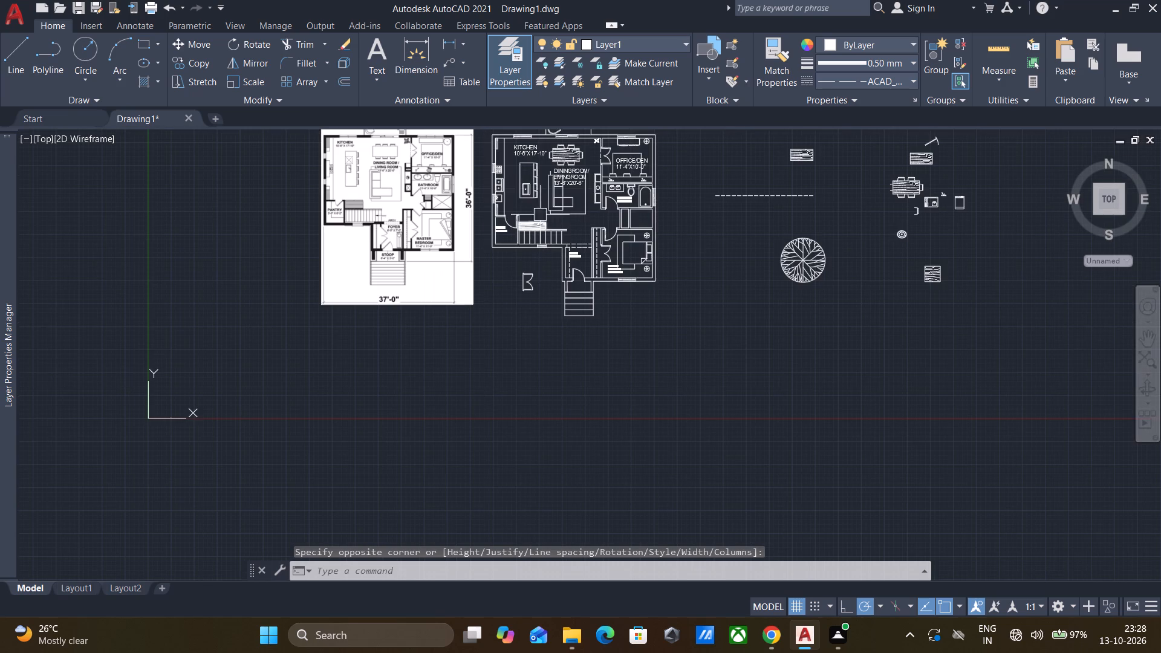
middle_click_drag(514, 307, 510, 440)
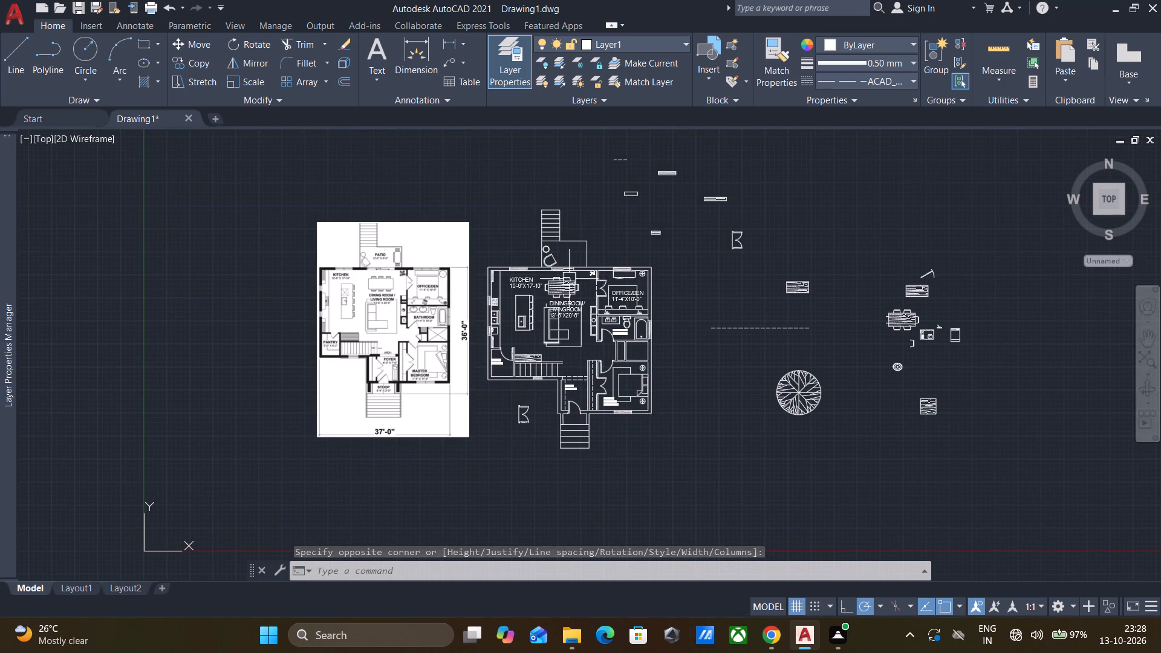
scroll(562, 265, "up", 2)
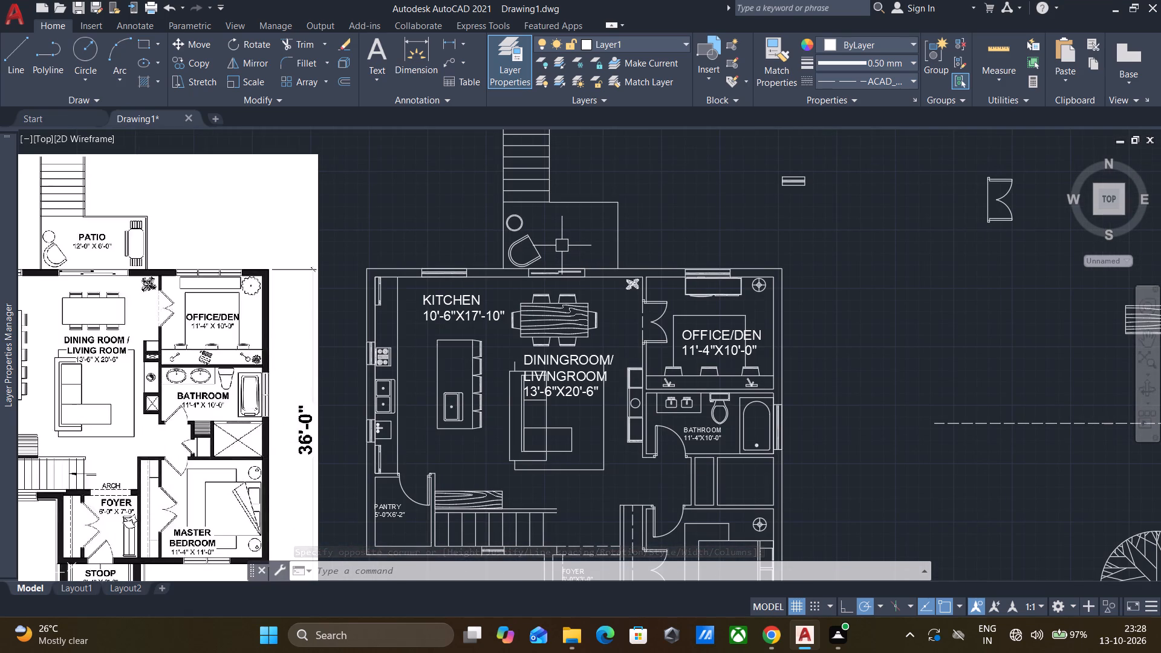
key("space")
left_click(540, 218)
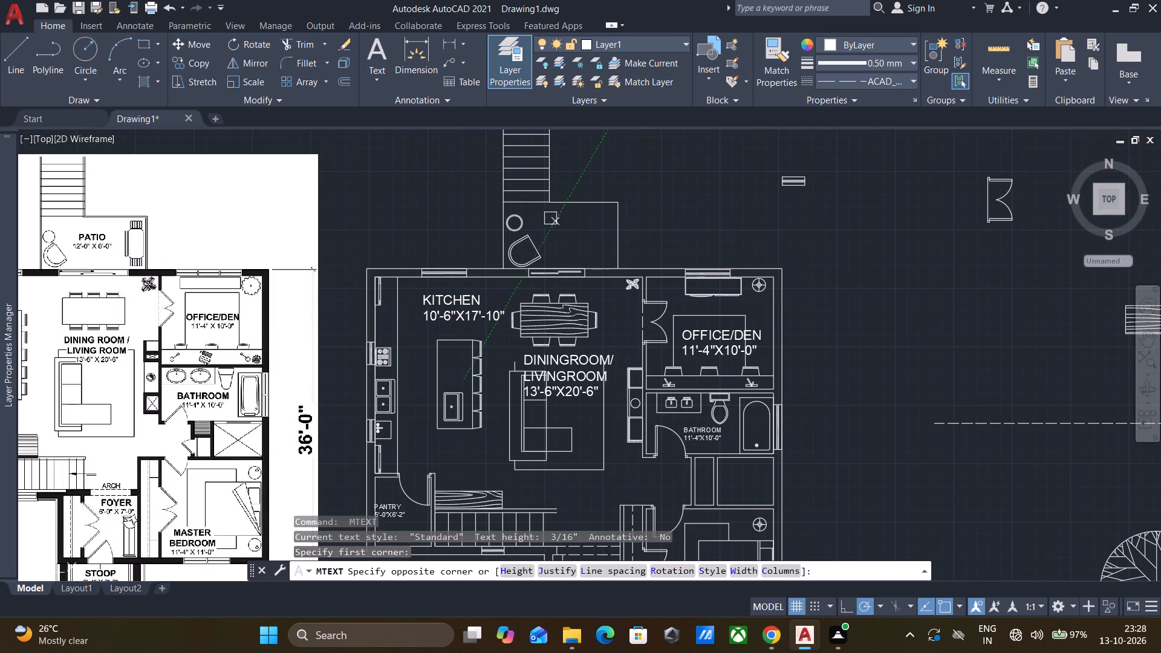
left_click(591, 245)
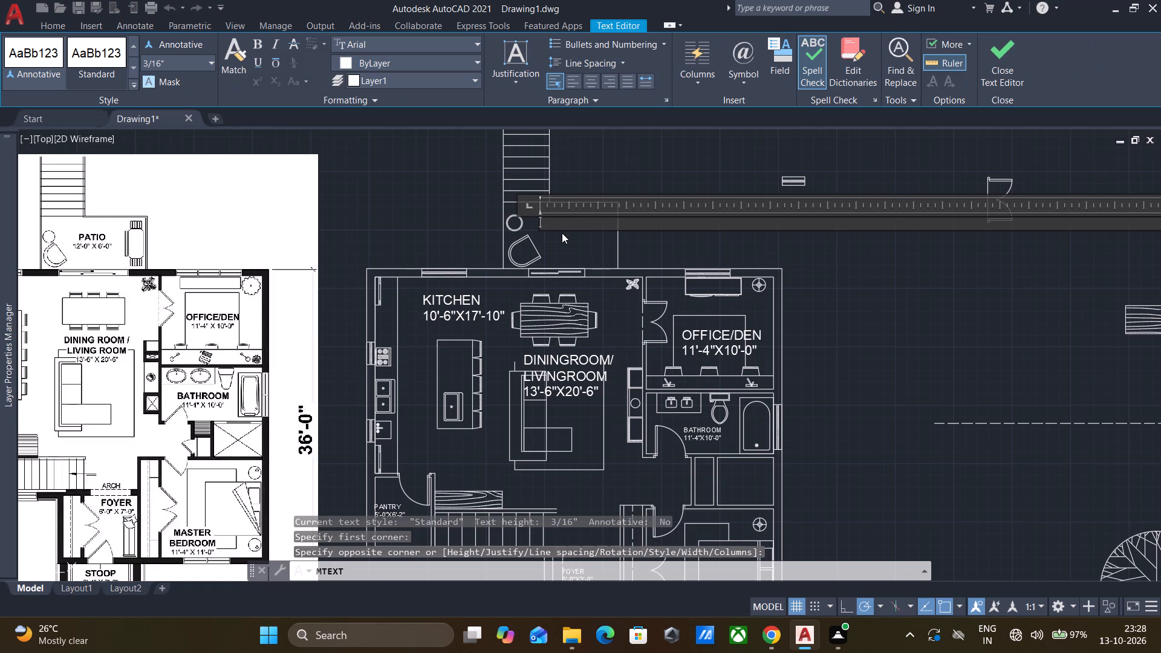
key("p")
type("AT")
type("IO")
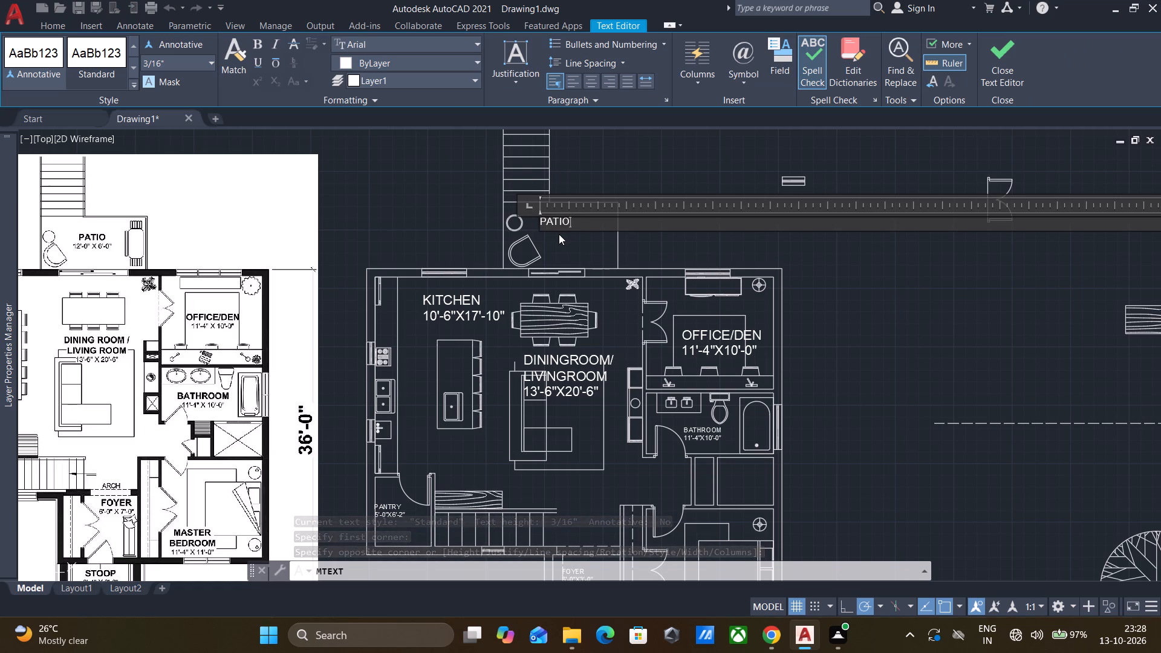
key("Return")
type("12")
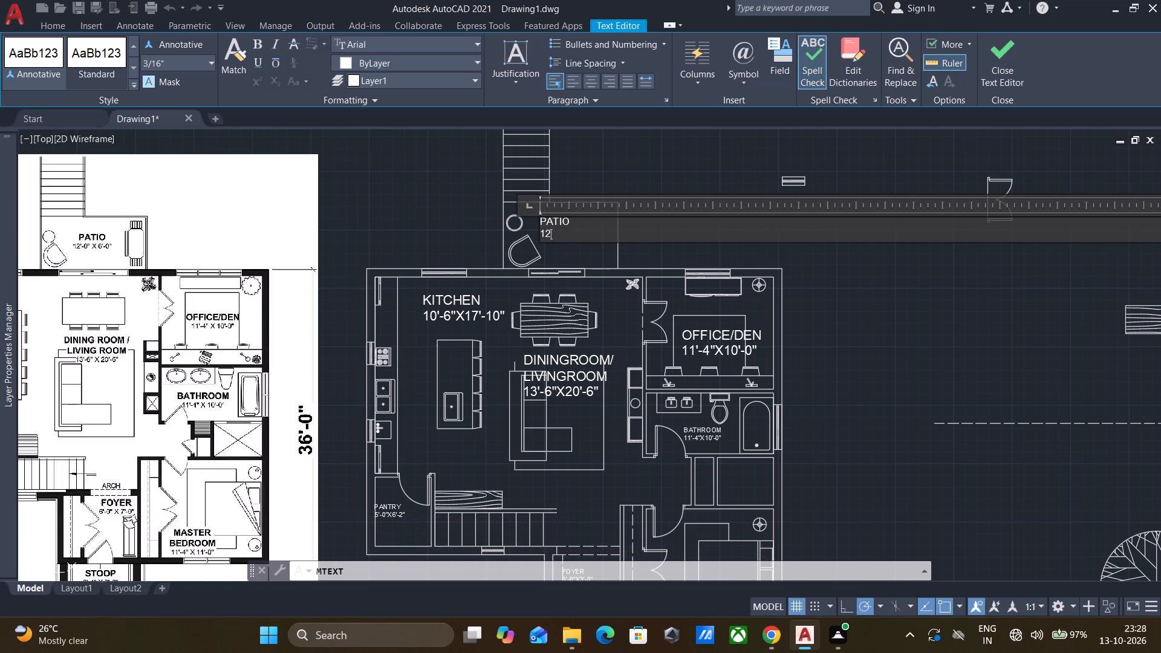
key("apostrophe")
type("0\"")
key("x")
key("6")
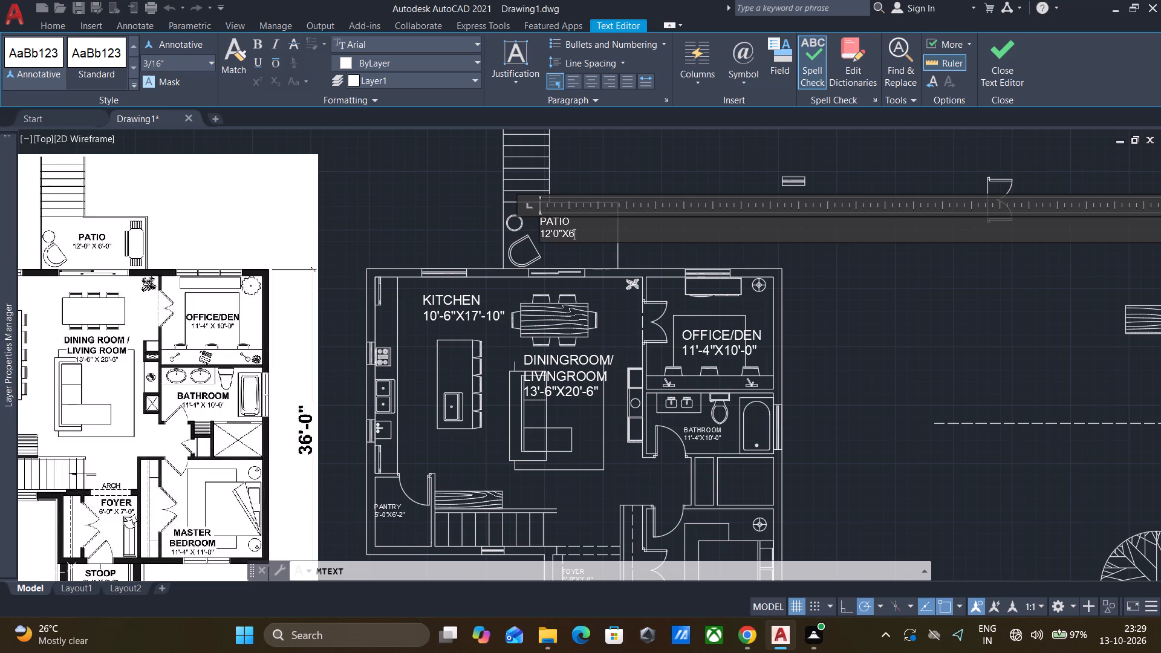
type("'0\"")
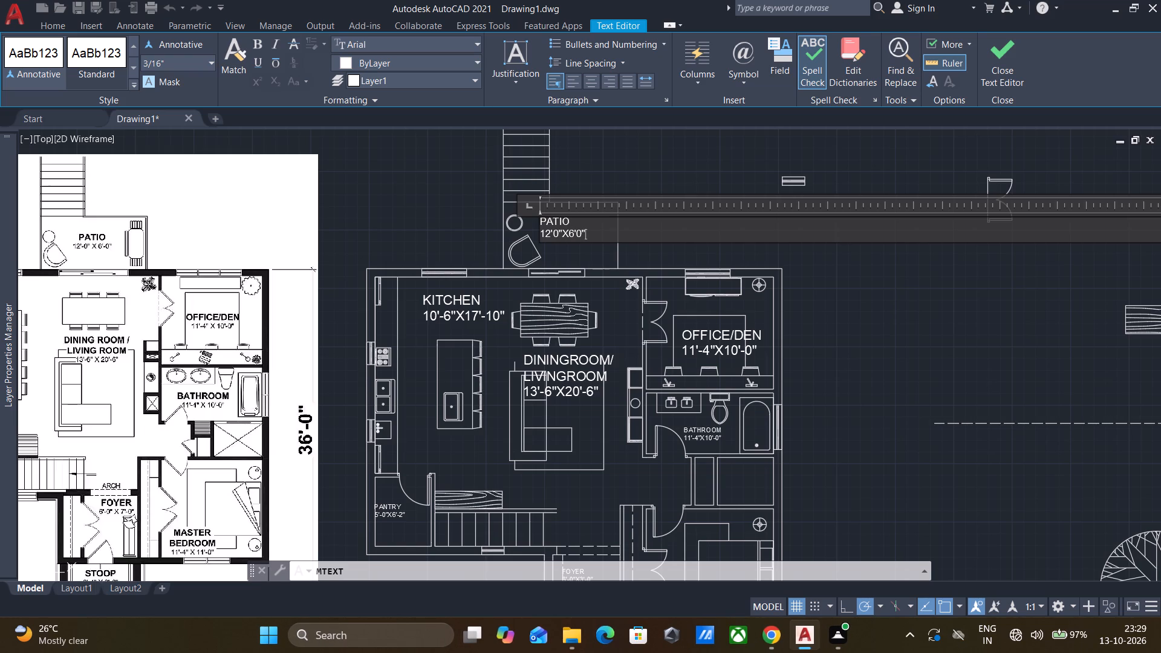
left_click(571, 247)
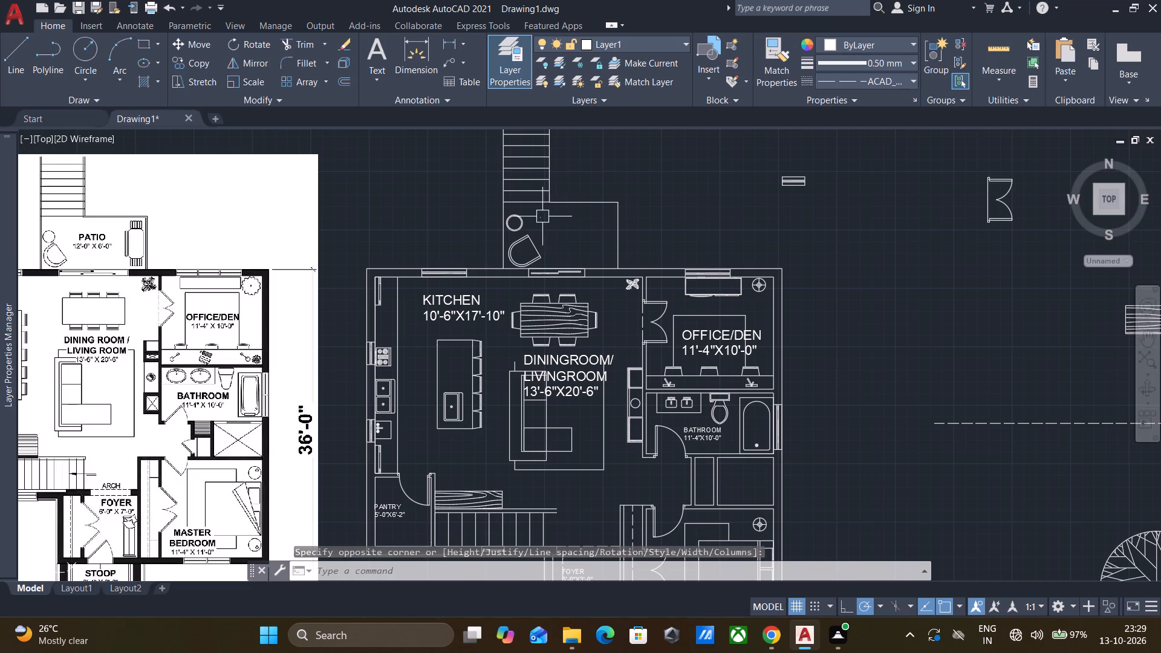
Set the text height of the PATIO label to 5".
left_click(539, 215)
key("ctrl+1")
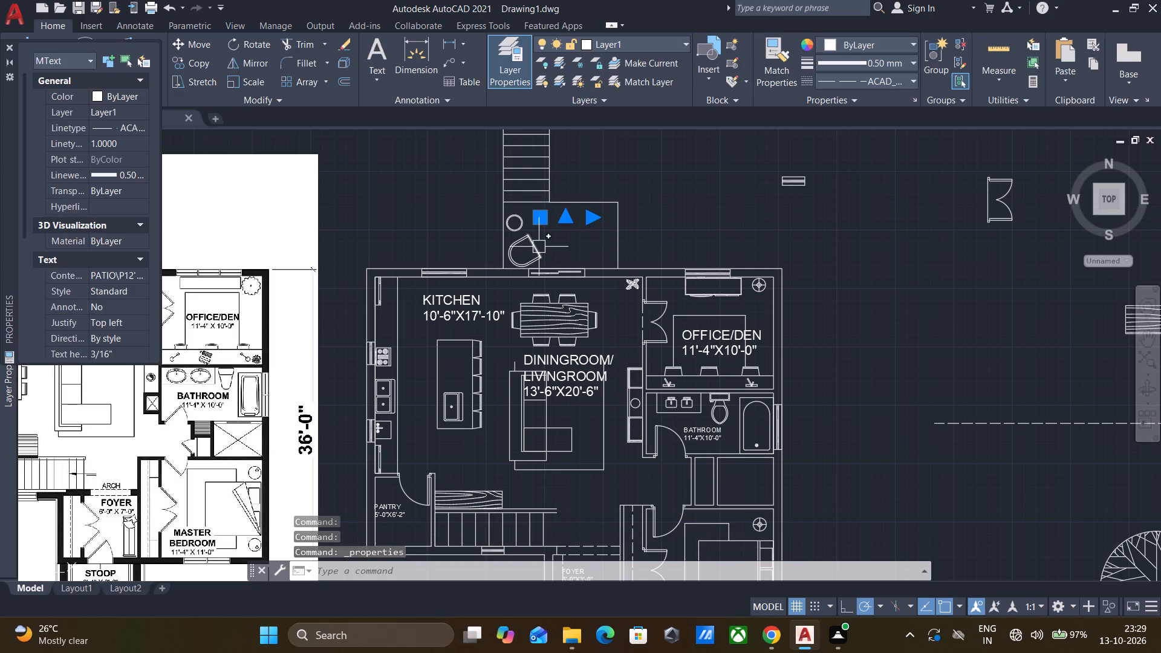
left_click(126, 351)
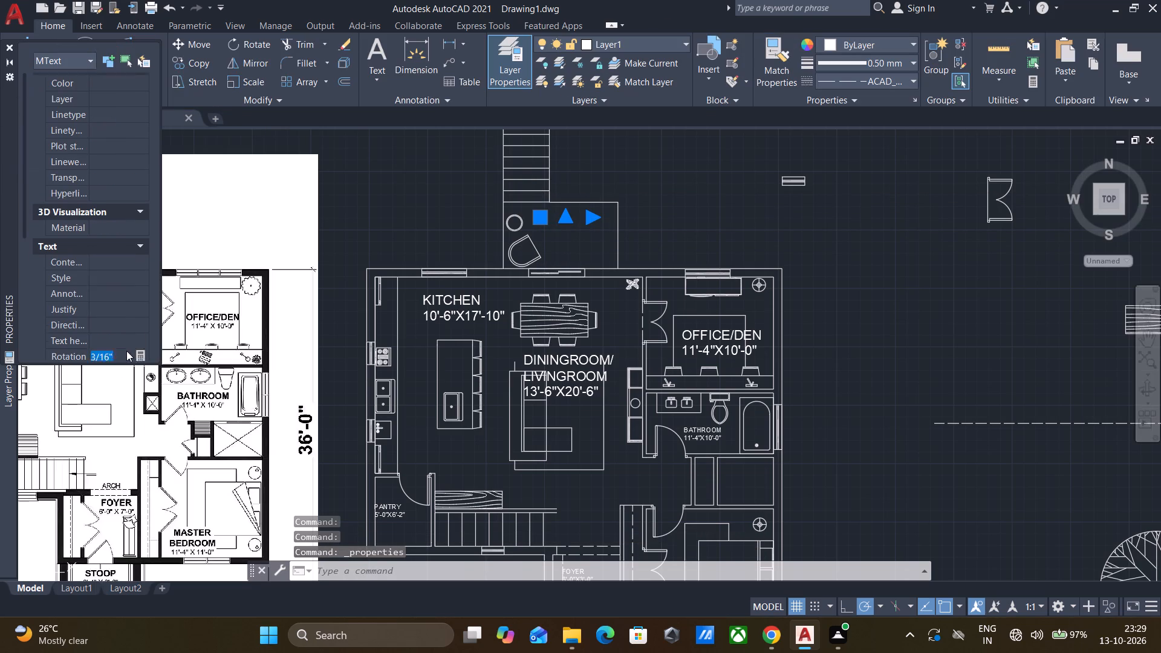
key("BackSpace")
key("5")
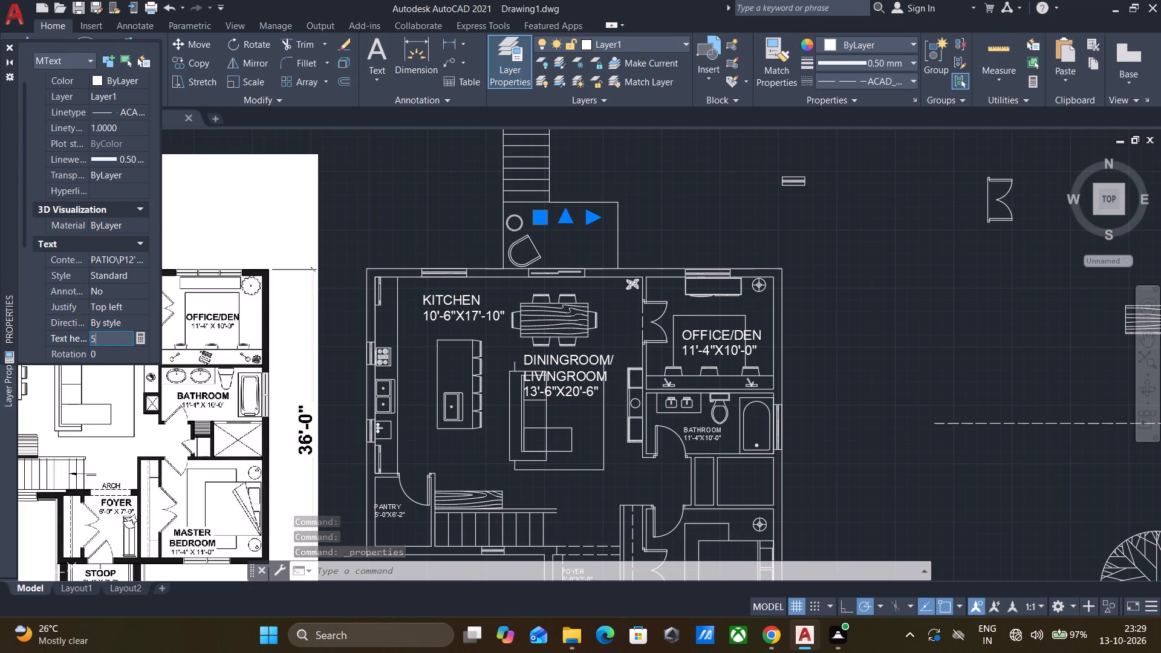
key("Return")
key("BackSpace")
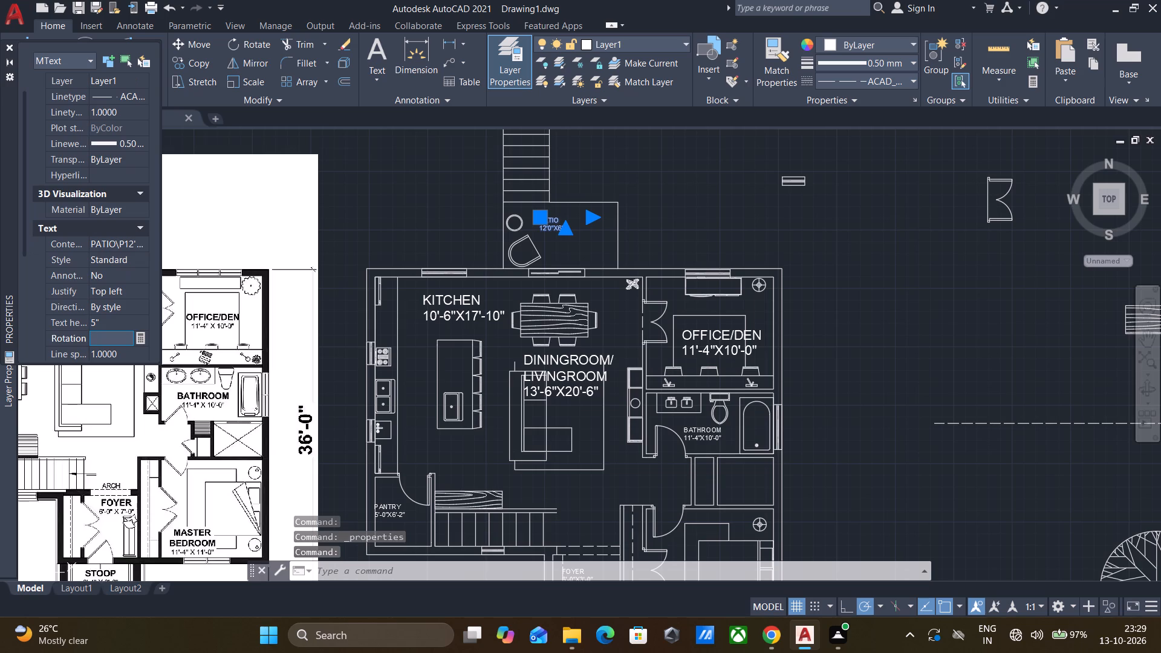
Set the text height of the PATIO label to 8" and deselect it.
left_click(100, 317)
key("BackSpace")
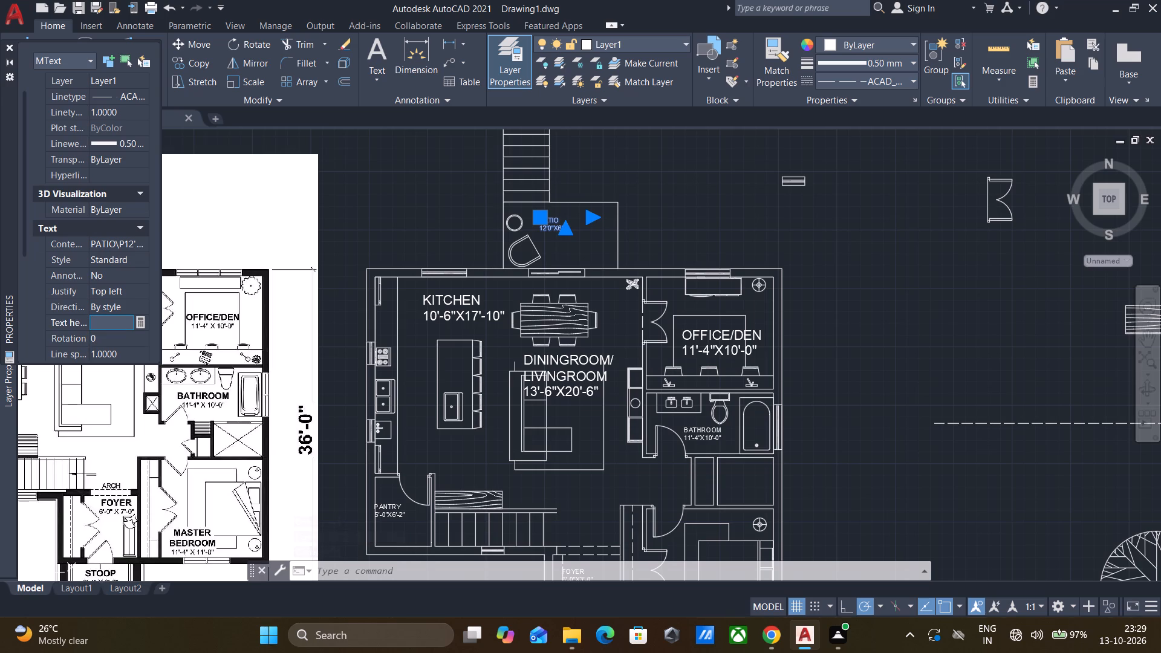
key("8")
key("Return")
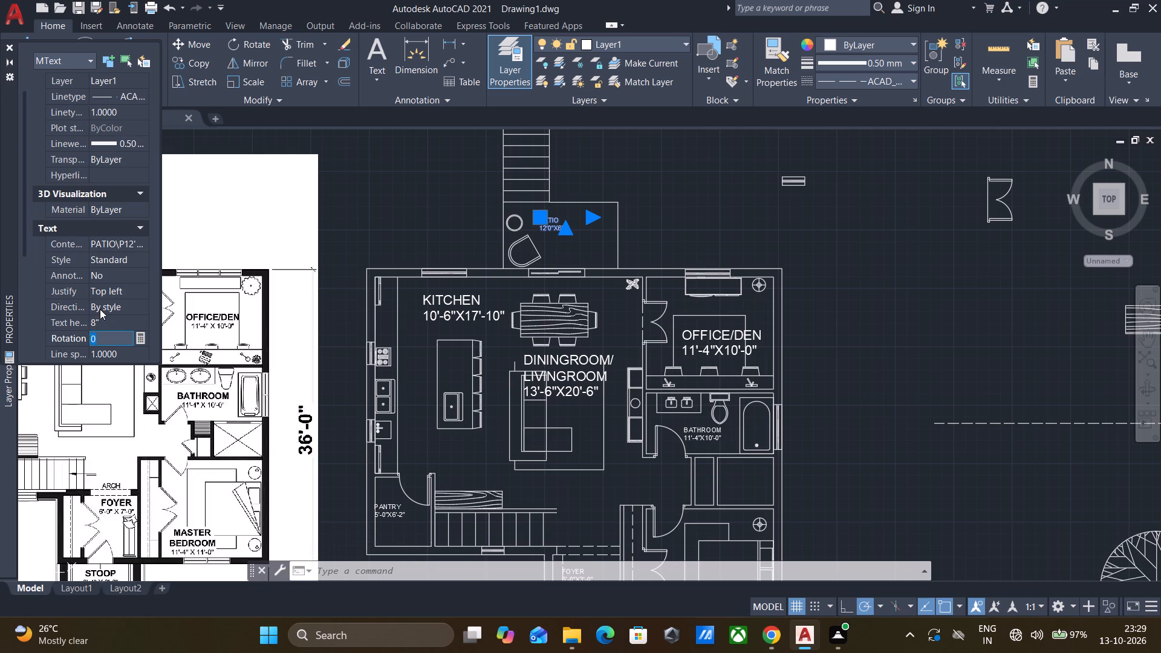
key("Escape")
key("Escape")
key("Escape")
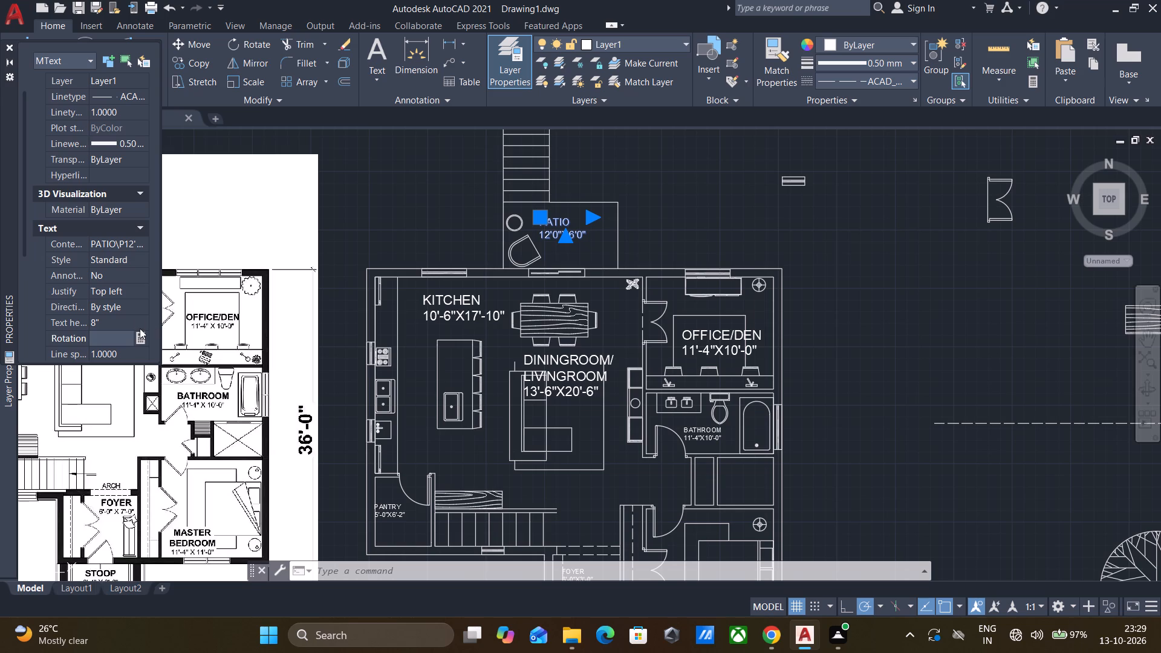
left_click(403, 203)
key("Escape")
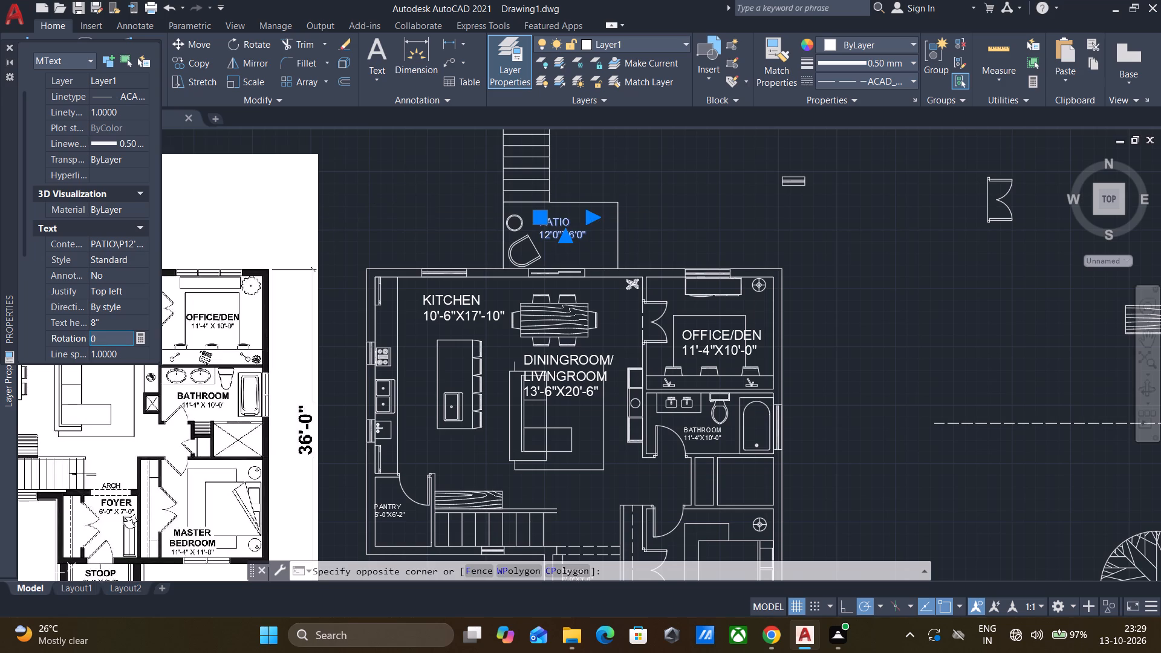
key("Escape")
Set the text height of the STOOP label outside the front door to 5" and deselect it.
scroll(461, 187, "down", 2)
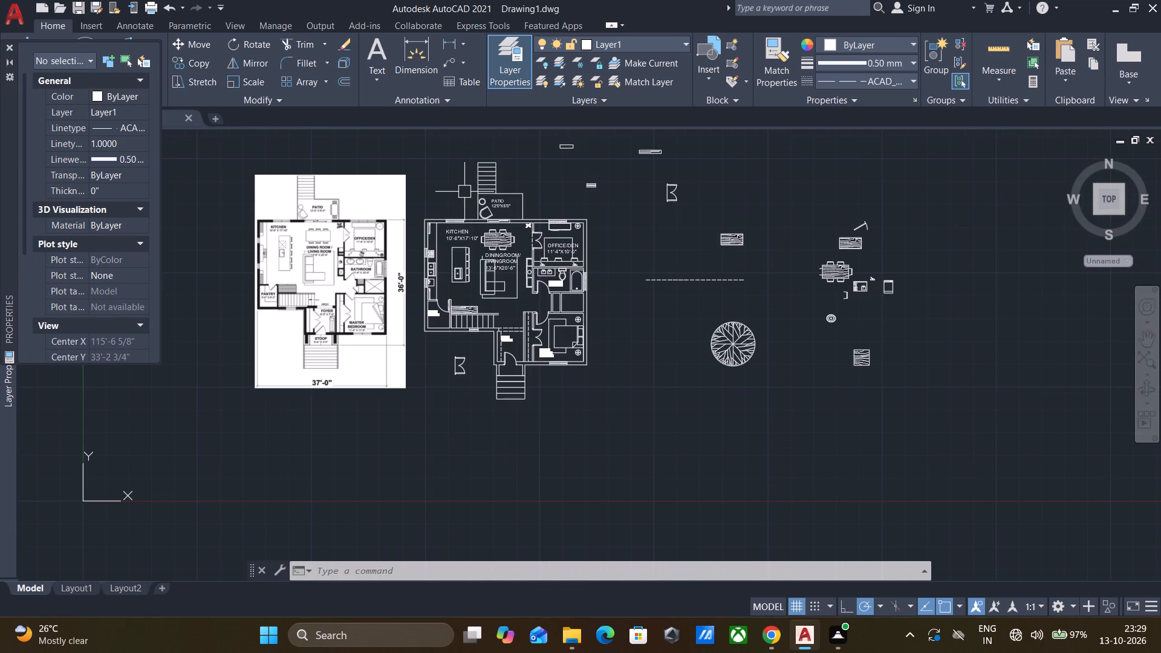
scroll(526, 392, "up", 2)
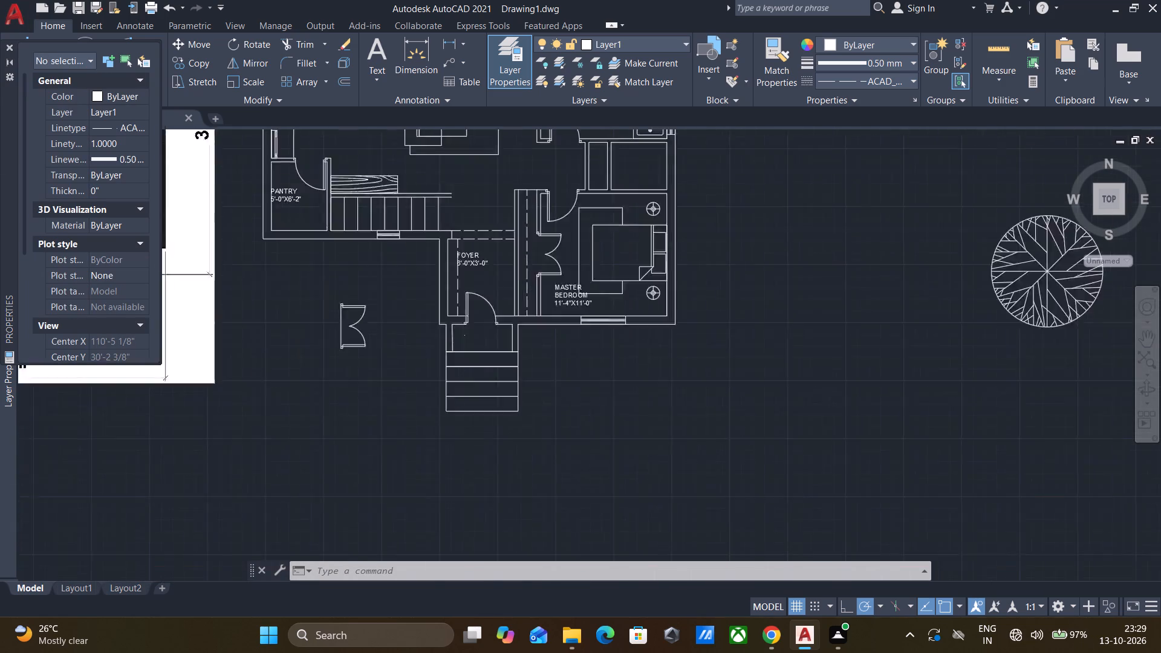
scroll(525, 391, "up", 2)
left_click(360, 252)
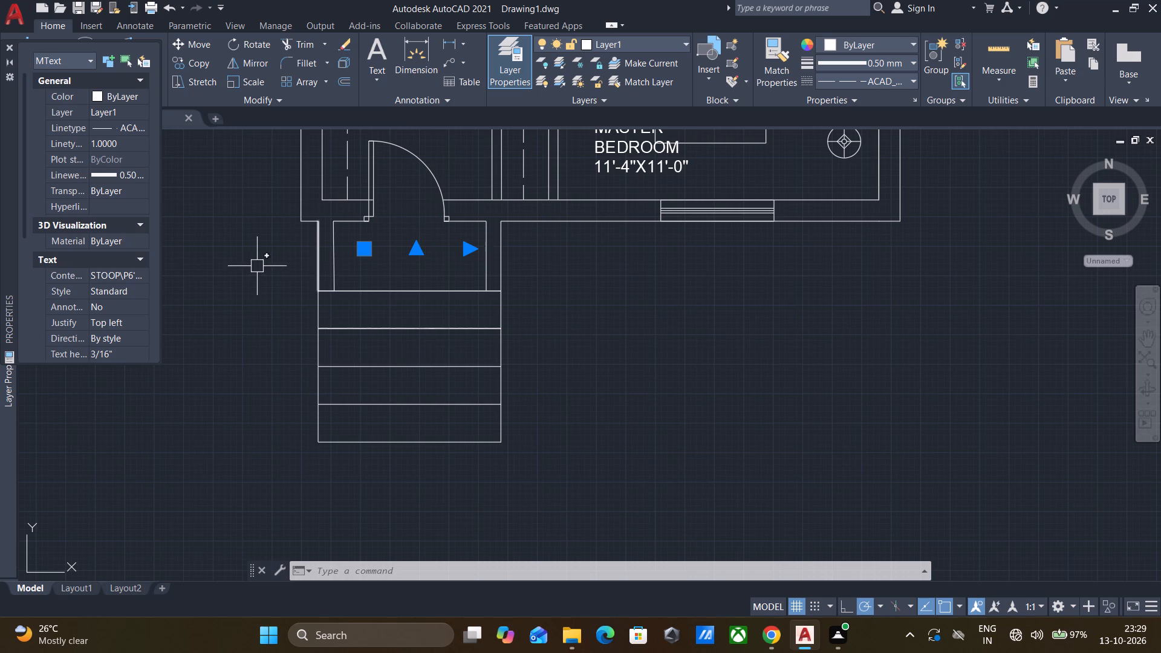
left_click(118, 353)
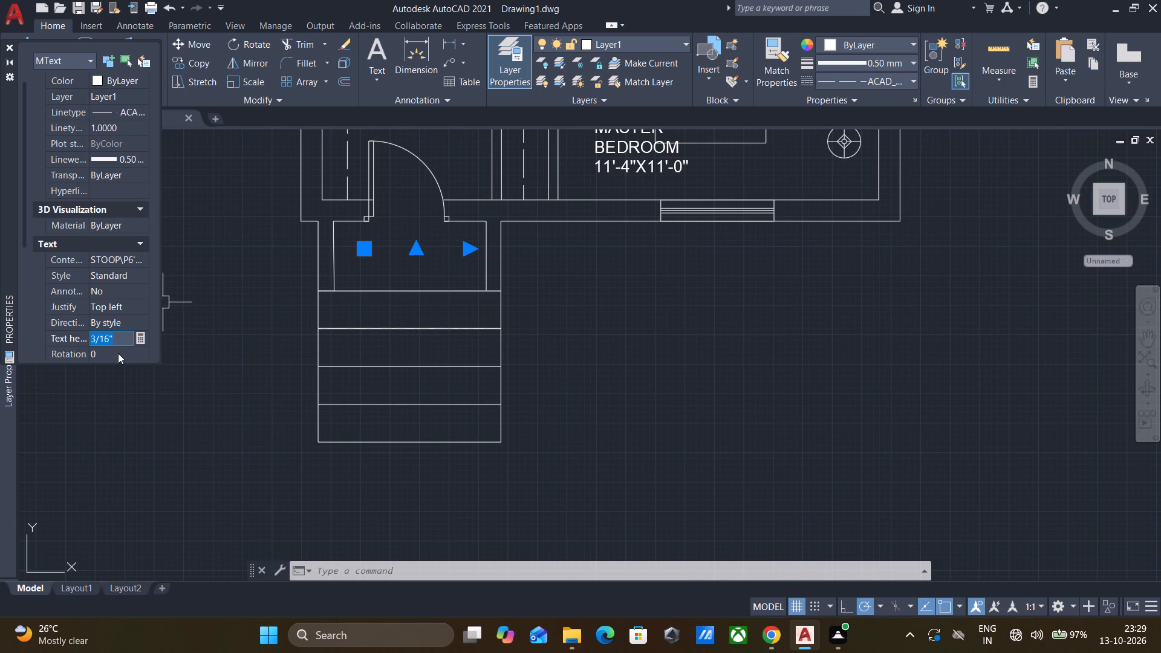
key("BackSpace")
key("5")
key("Return")
key("Escape")
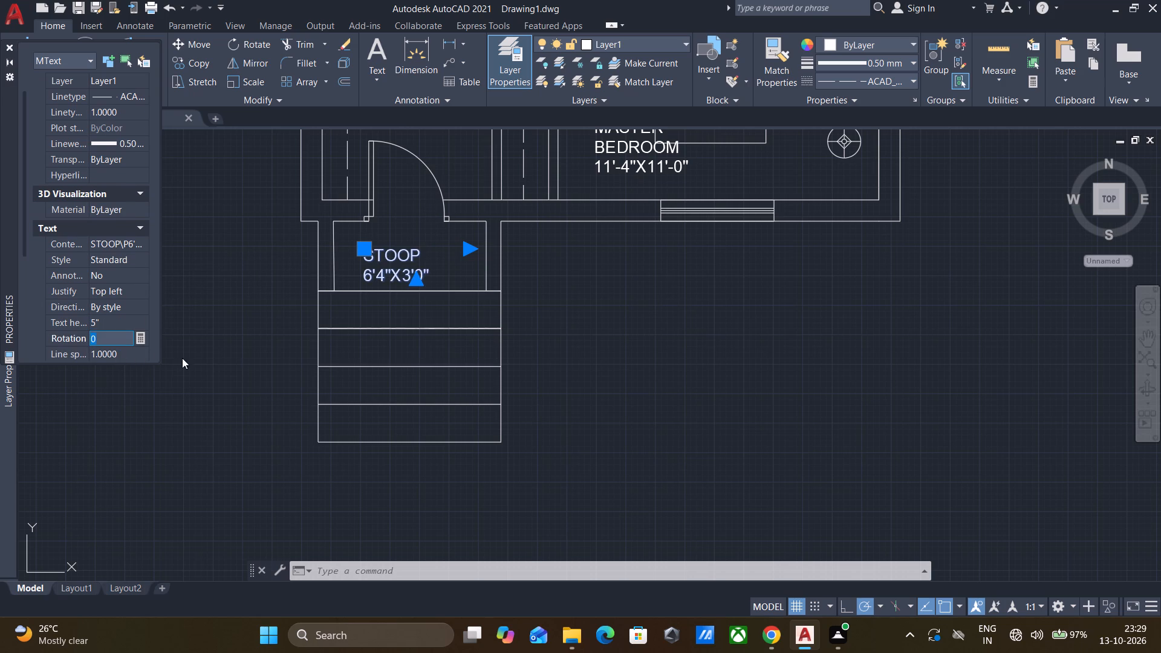
key("Escape")
Add a multiline text label reading ARCH just above the dashed lines at the foyer entrance.
scroll(642, 354, "down", 3)
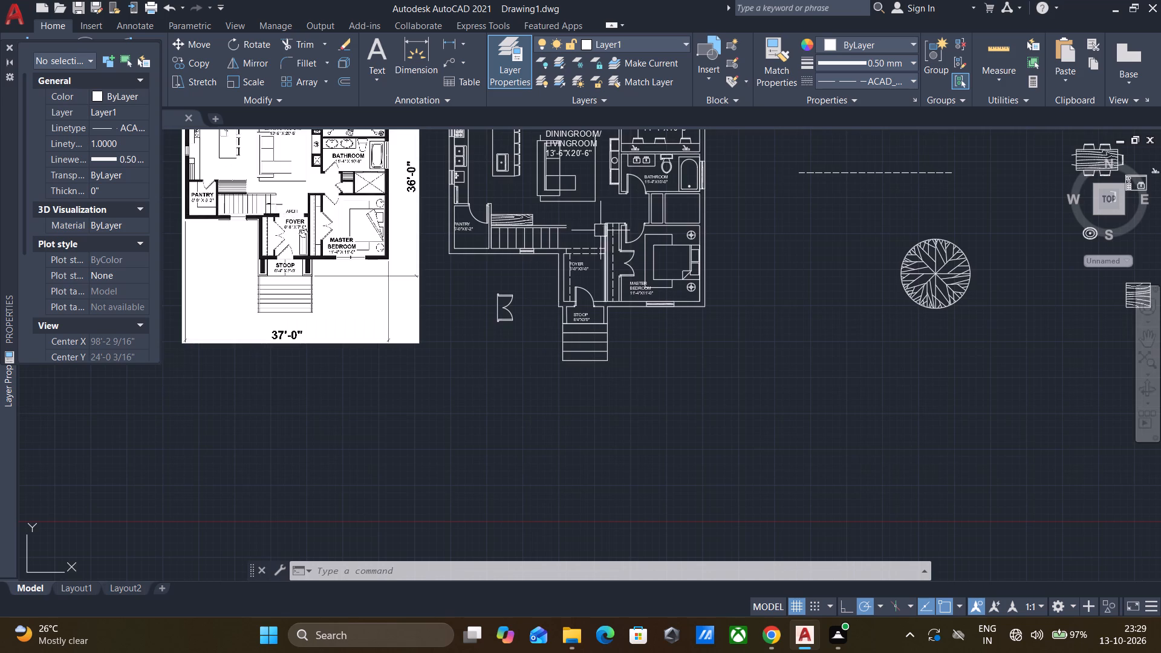
scroll(580, 241, "up", 2)
key("Escape")
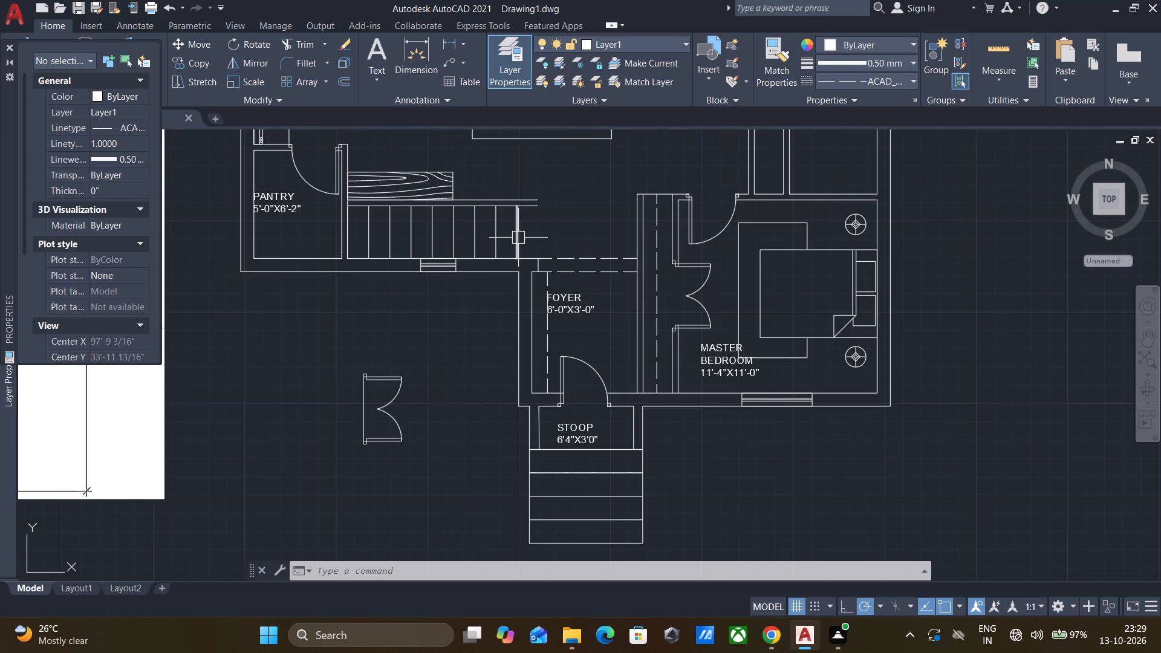
key("t")
left_click(567, 273)
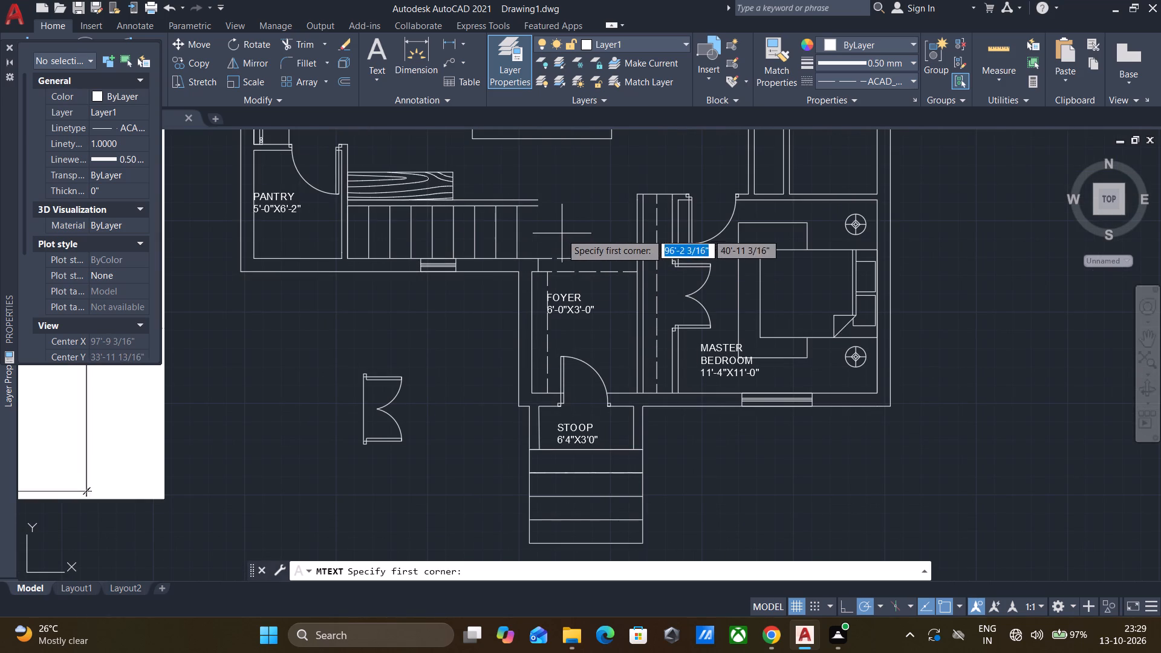
scroll(551, 230, "down", 2)
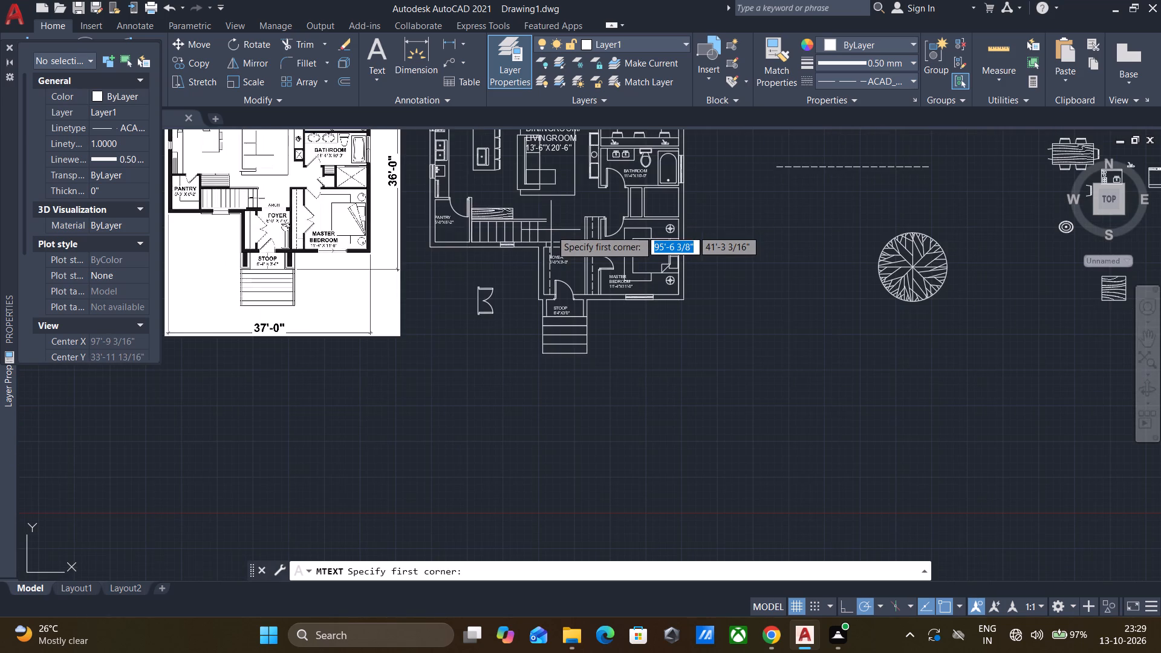
scroll(551, 230, "up", 2)
left_click(558, 238)
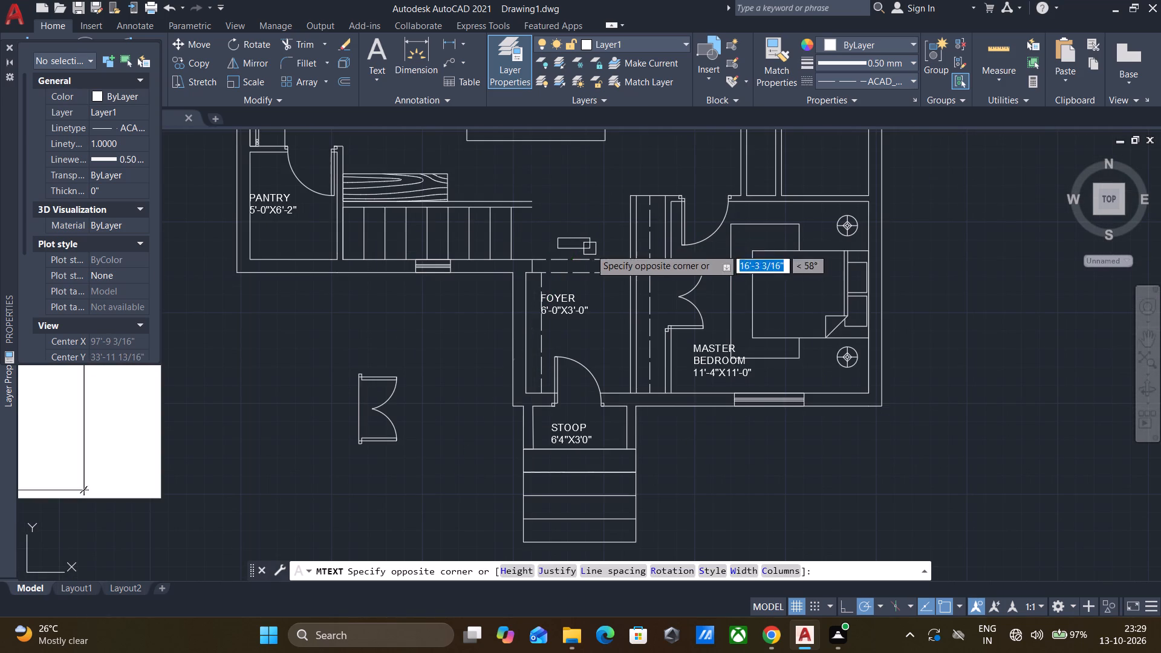
left_click(617, 258)
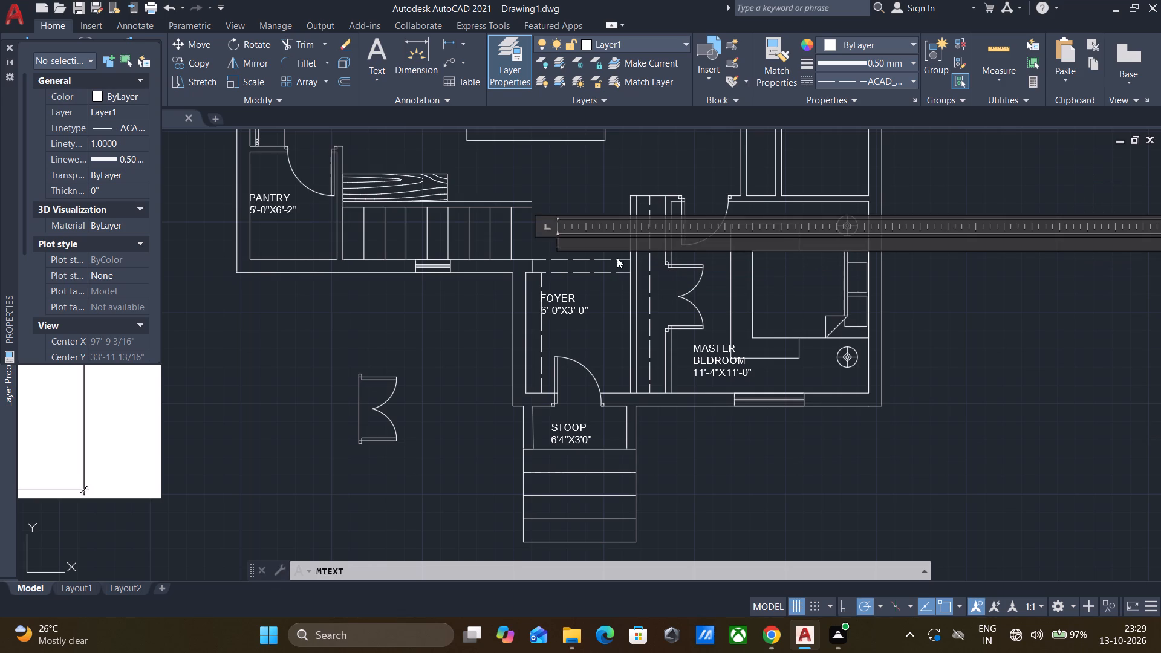
key("a")
key("r")
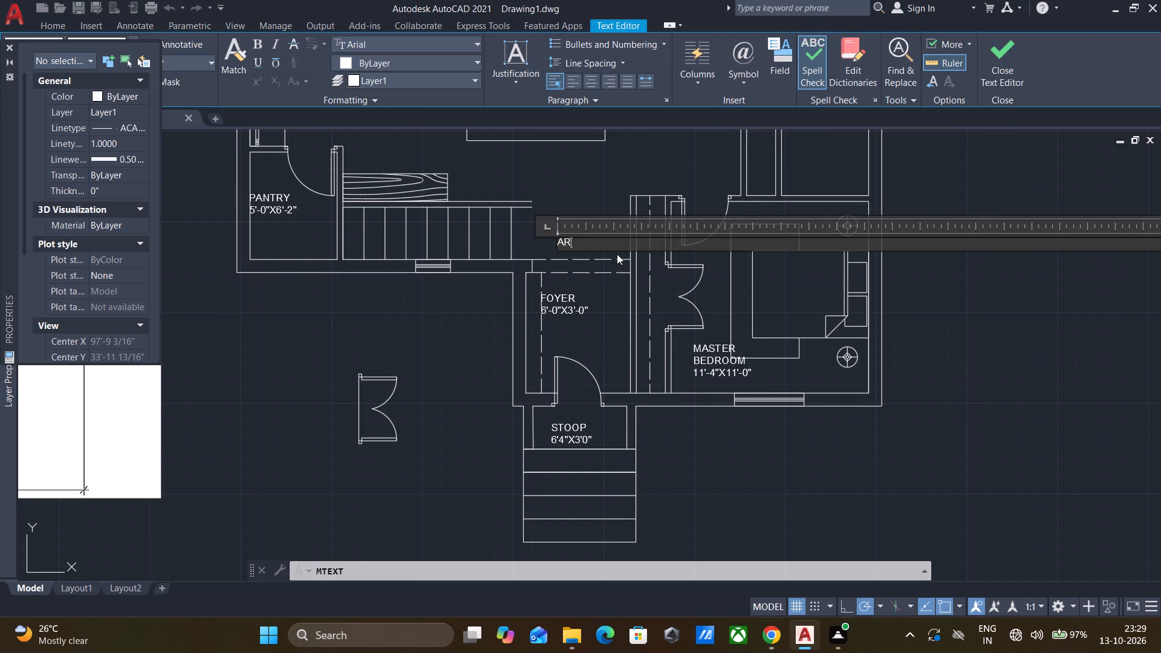
key("c")
key("h")
left_click(536, 247)
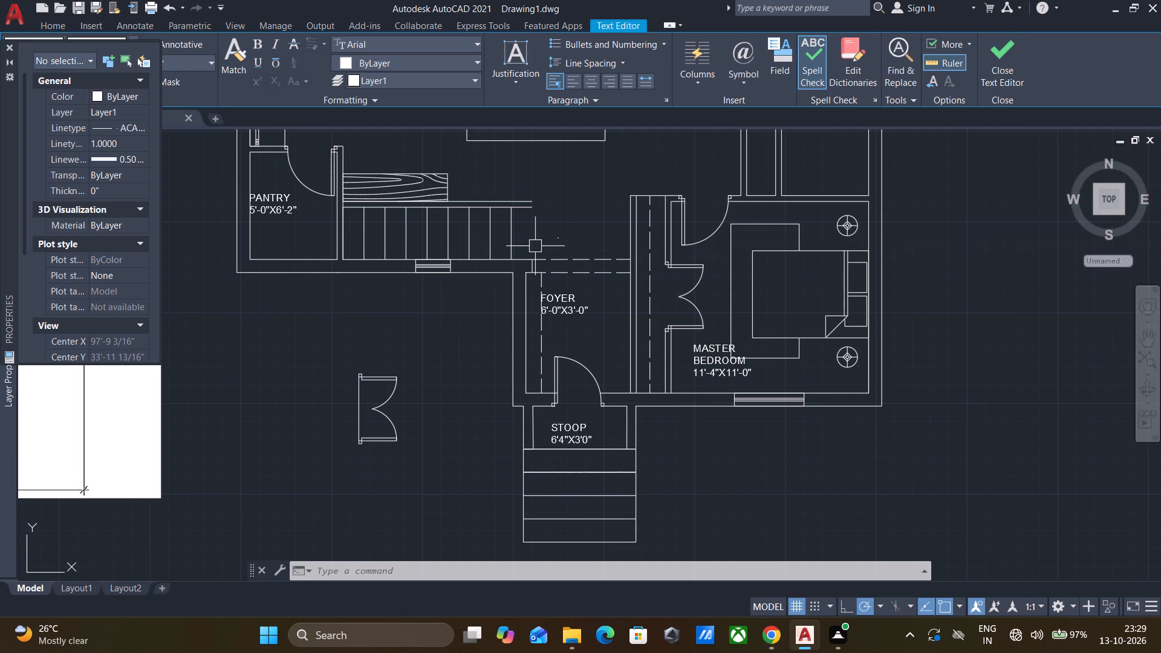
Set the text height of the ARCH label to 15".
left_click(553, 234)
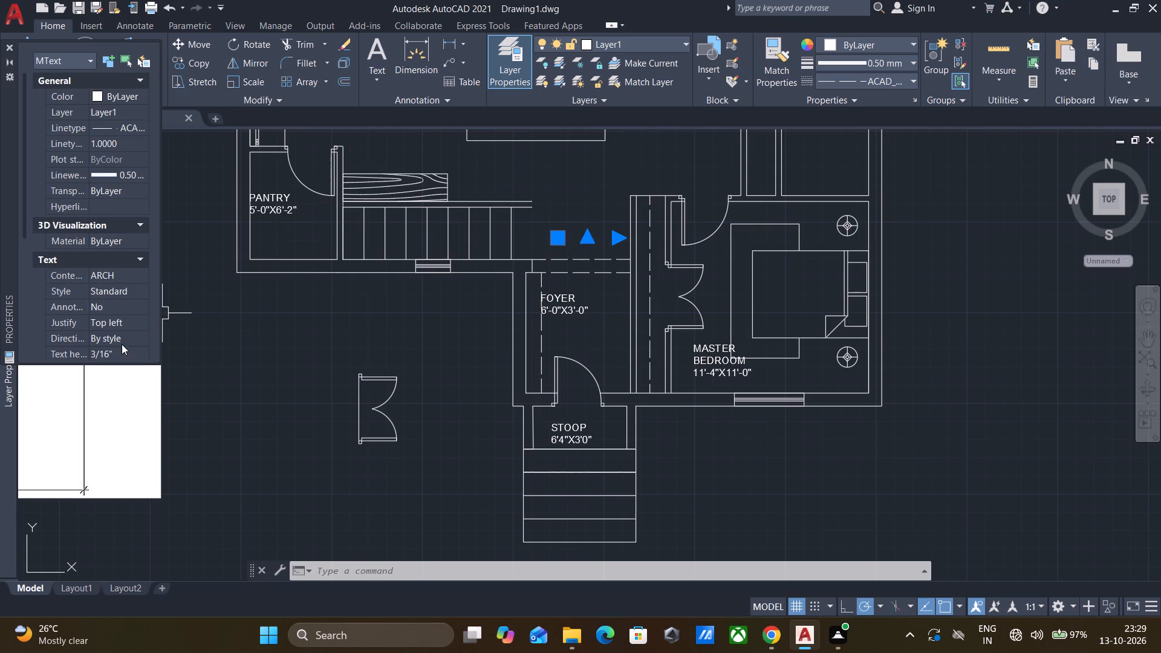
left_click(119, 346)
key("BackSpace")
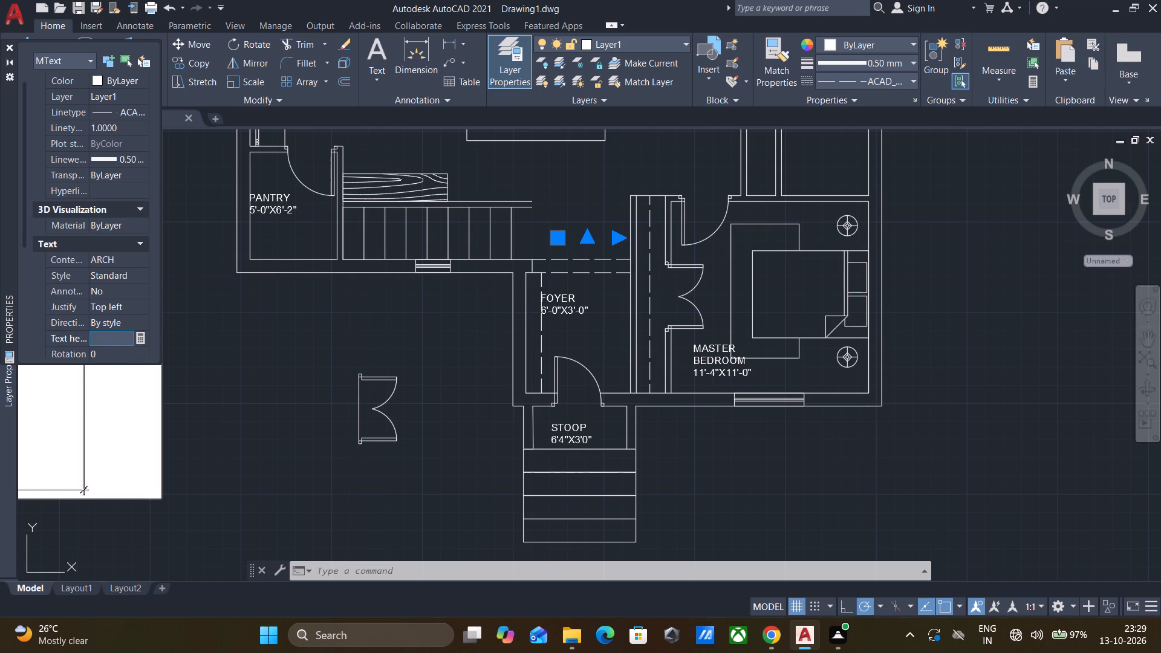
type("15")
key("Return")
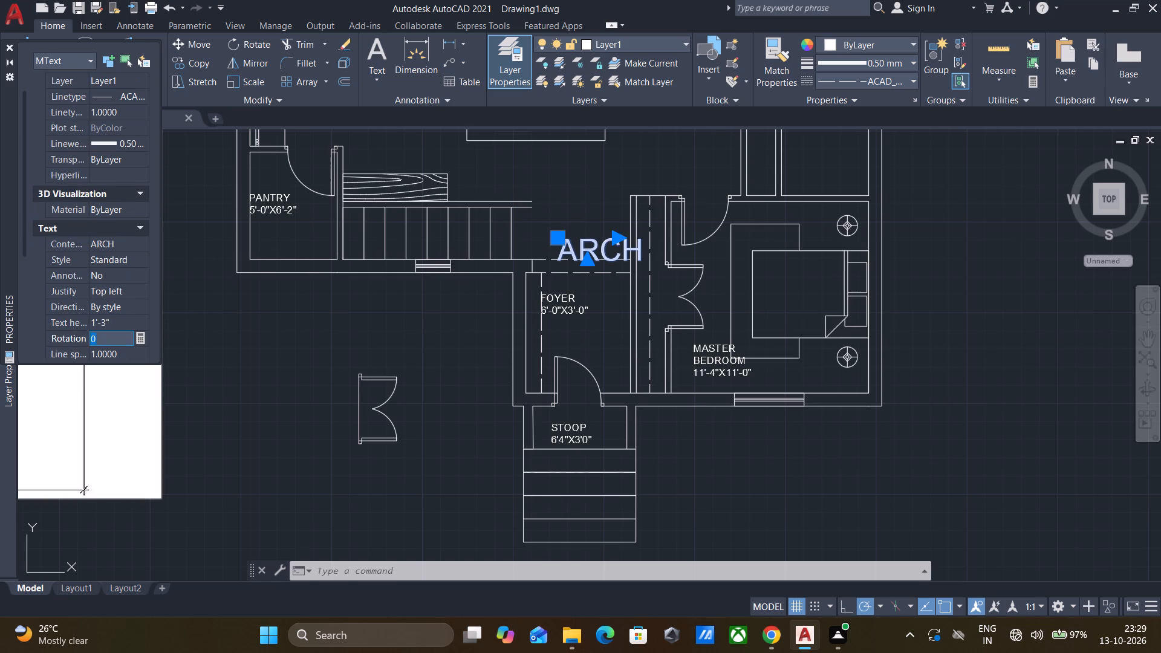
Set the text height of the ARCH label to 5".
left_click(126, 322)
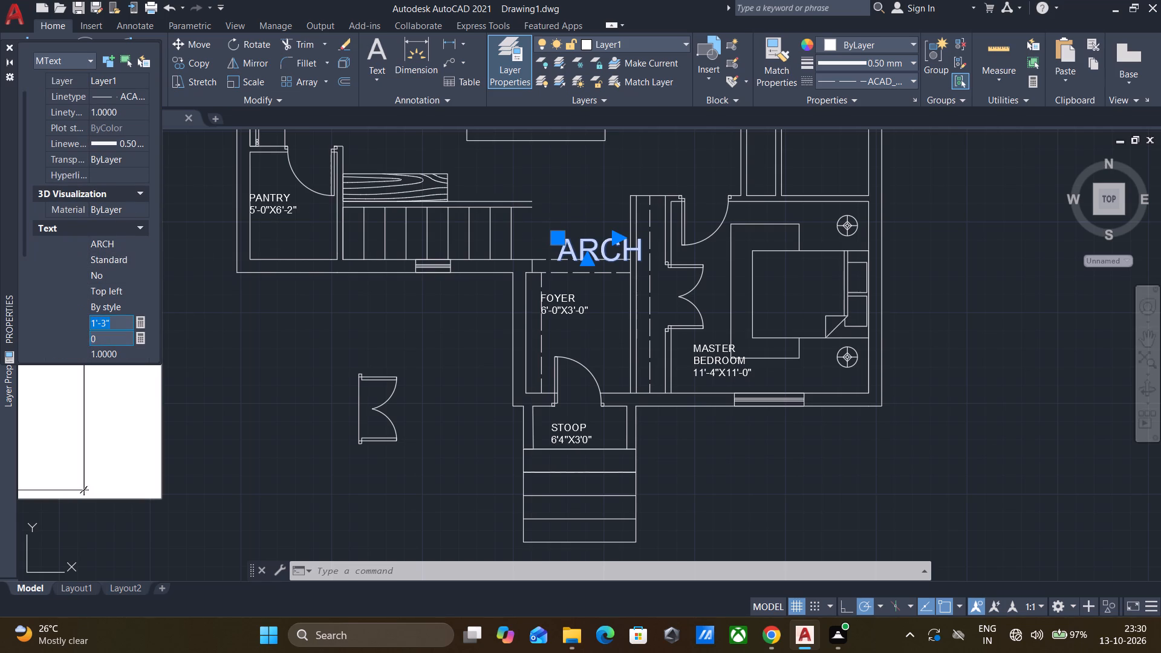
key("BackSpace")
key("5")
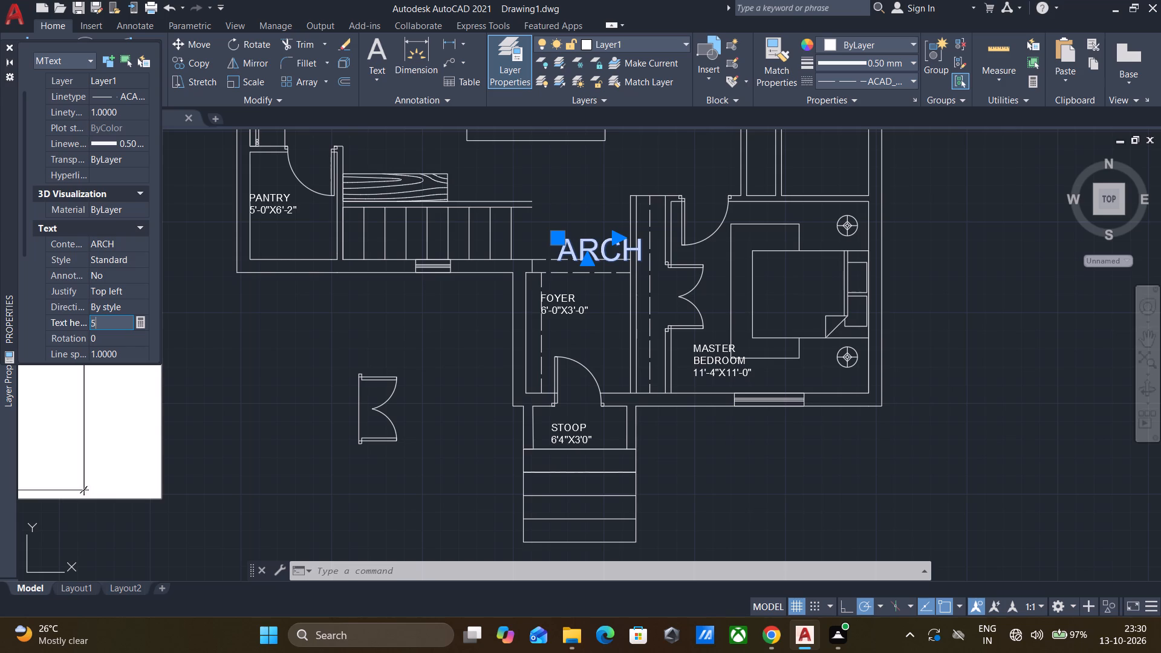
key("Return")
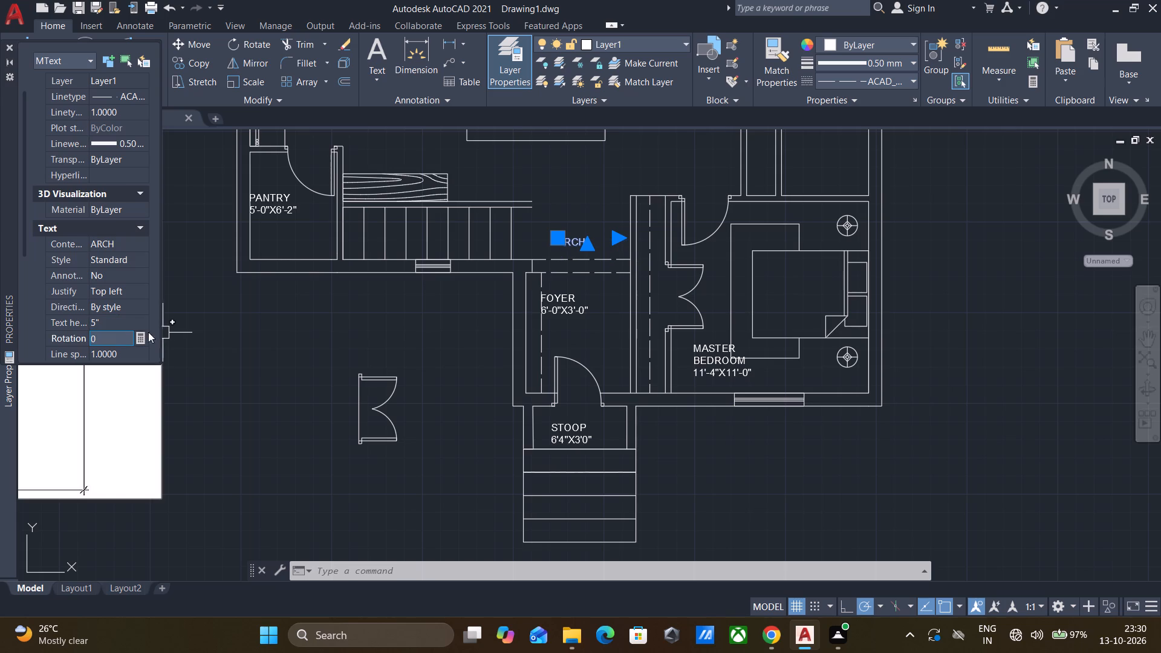
Set the text height of the ARCH label to 8" and deselect it.
left_click(111, 323)
key("BackSpace")
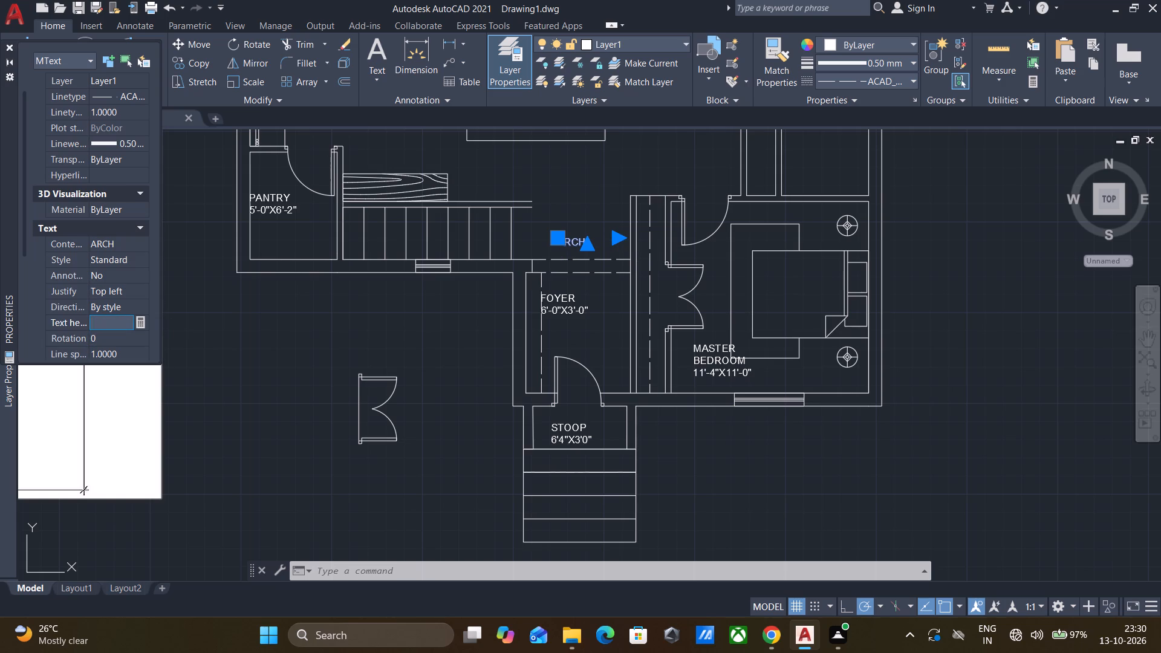
key("8")
key("Return")
key("Escape")
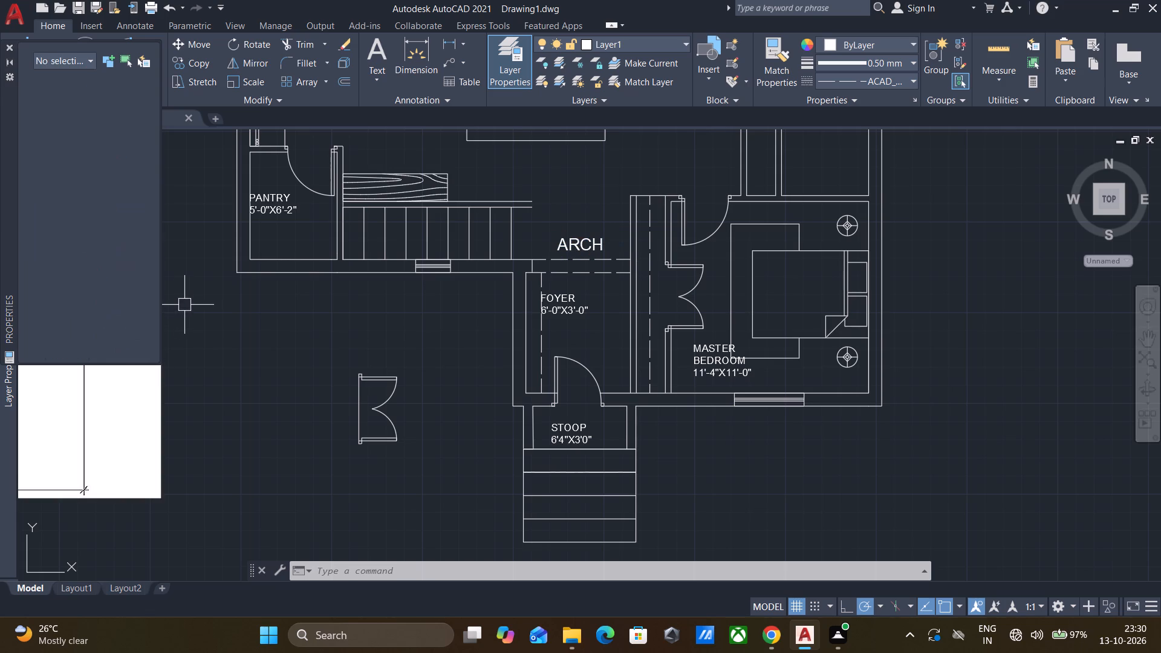
Close the Properties palette.
scroll(193, 302, "down", 1)
scroll(304, 319, "down", 1)
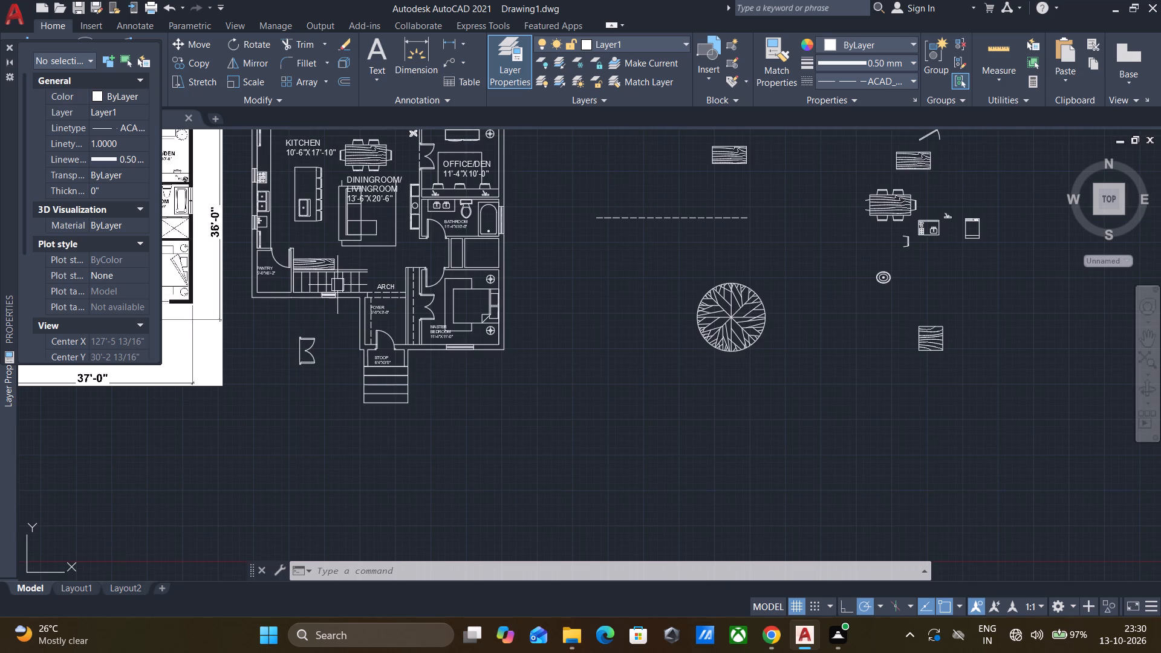
key("grave")
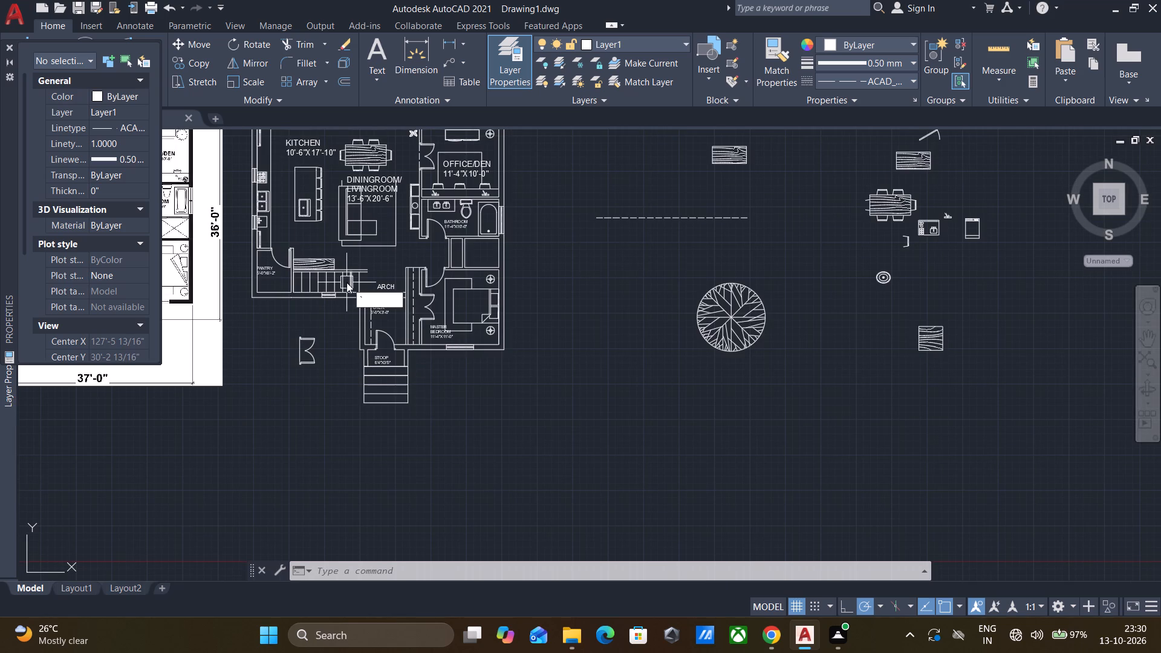
key("Escape")
key("Escape")
key("Escape")
key("Escape")
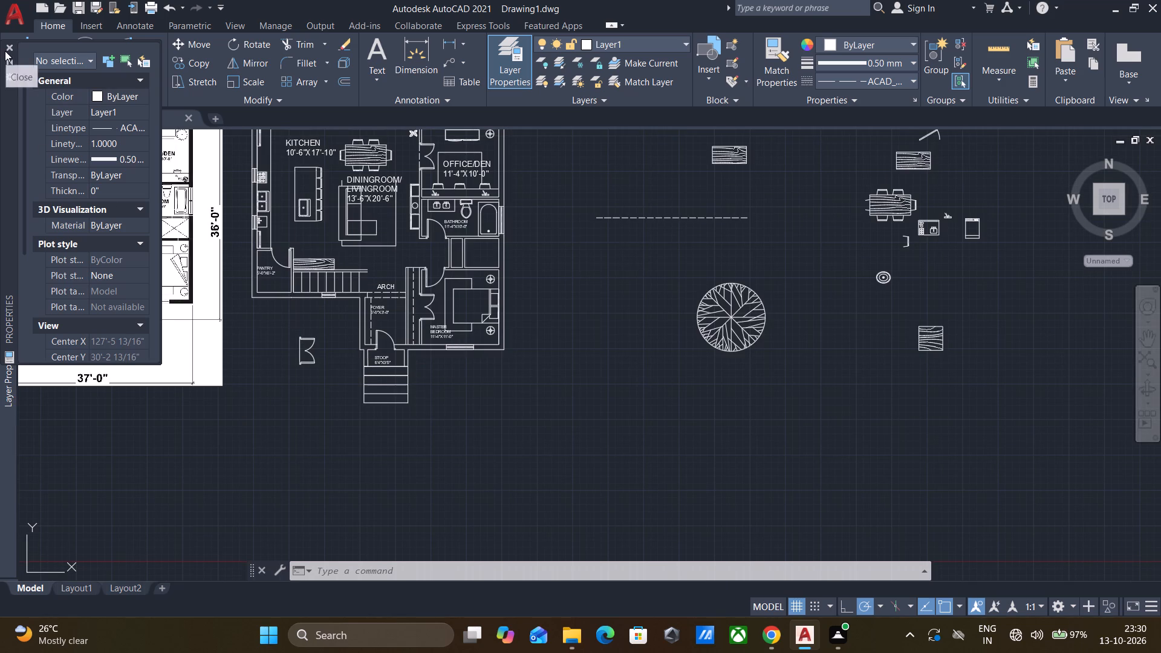
left_click(5, 51)
Move the group of spare window, door and dashed-line pieces northeast of the house farther east, above the other spare furniture.
scroll(541, 328, "down", 1)
middle_click_drag(542, 328, 558, 398)
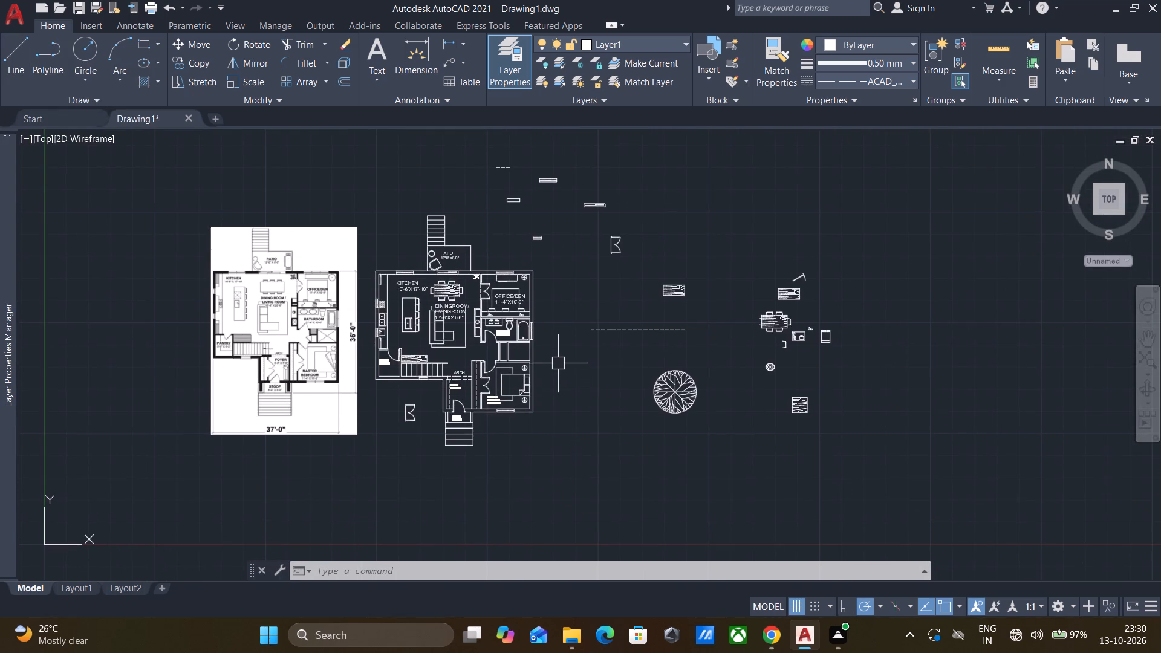
scroll(558, 360, "up", 1)
middle_click_drag(564, 357, 599, 348)
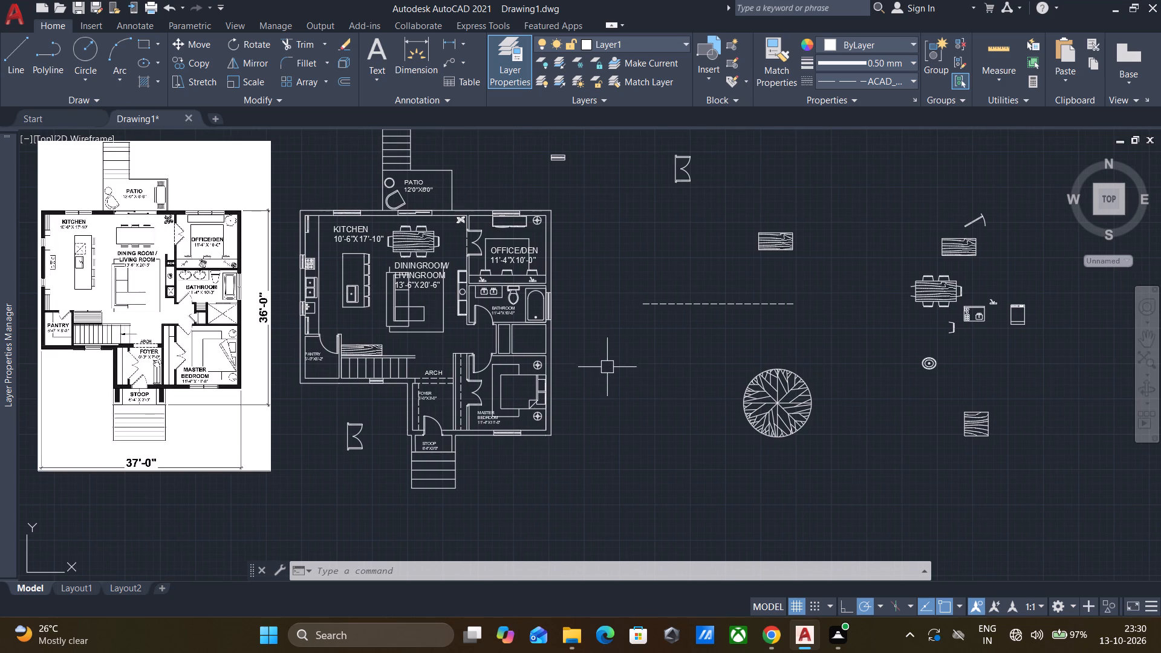
middle_click_drag(607, 373, 619, 414)
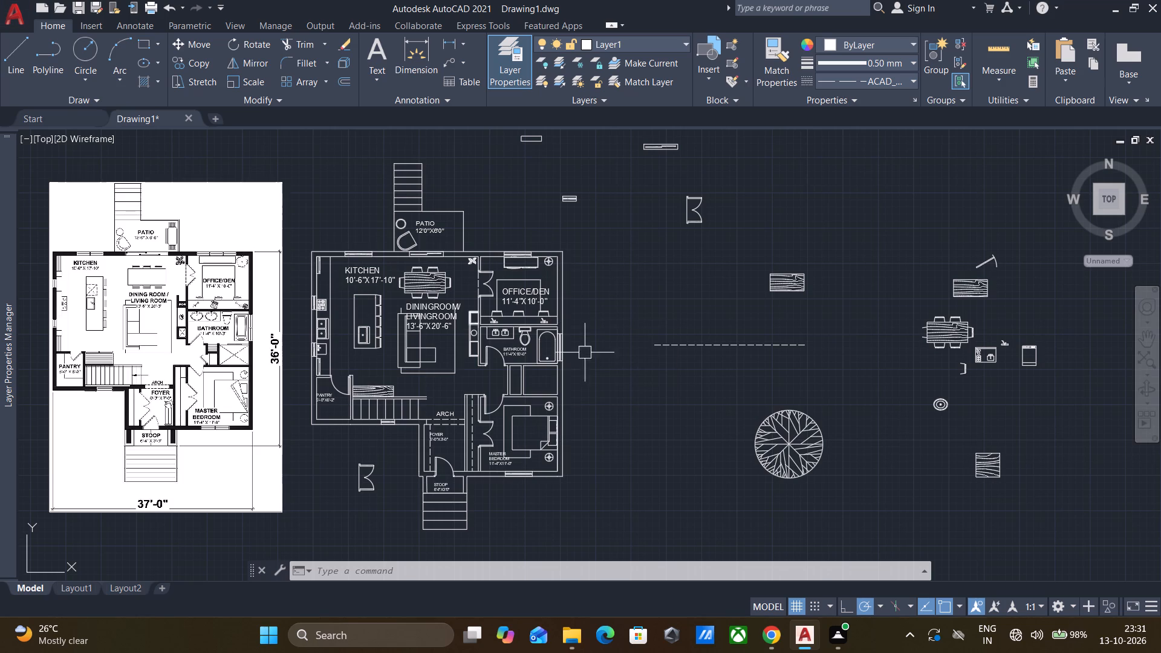
middle_click_drag(675, 254, 711, 305)
scroll(717, 305, "down", 1)
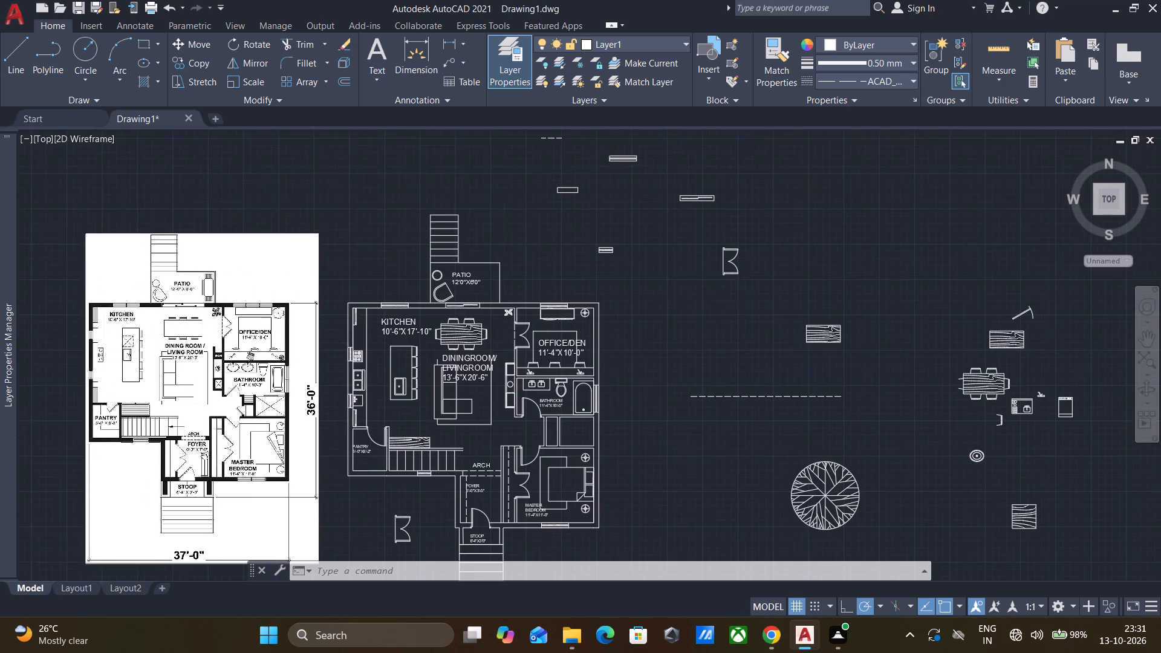
left_click(594, 190)
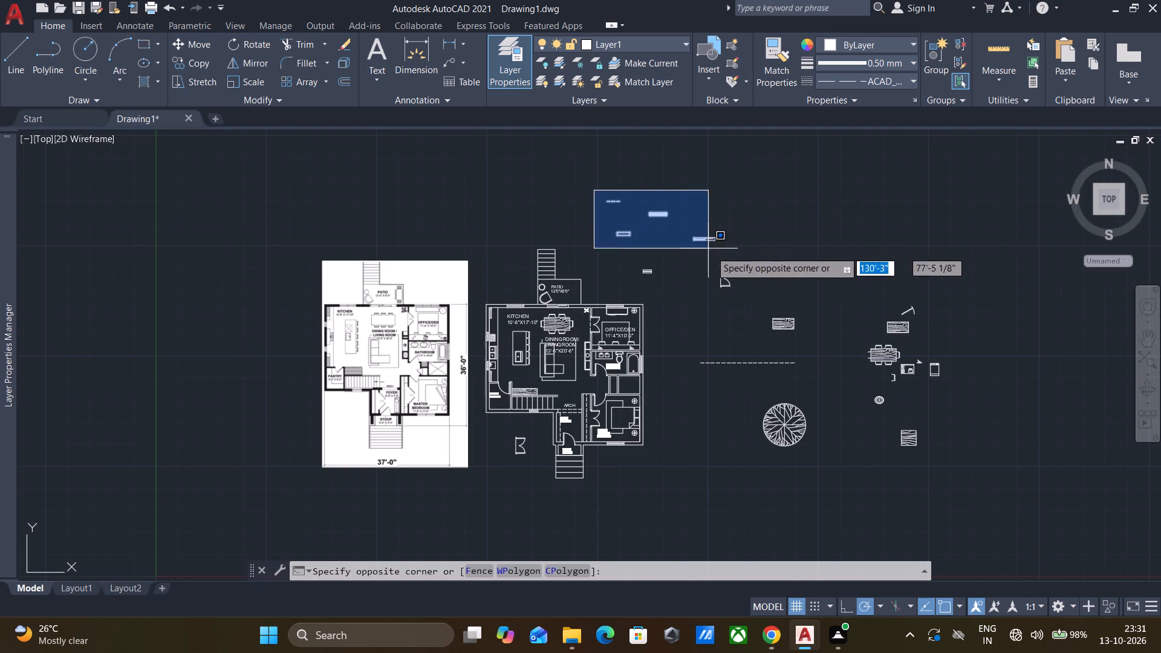
left_click(789, 285)
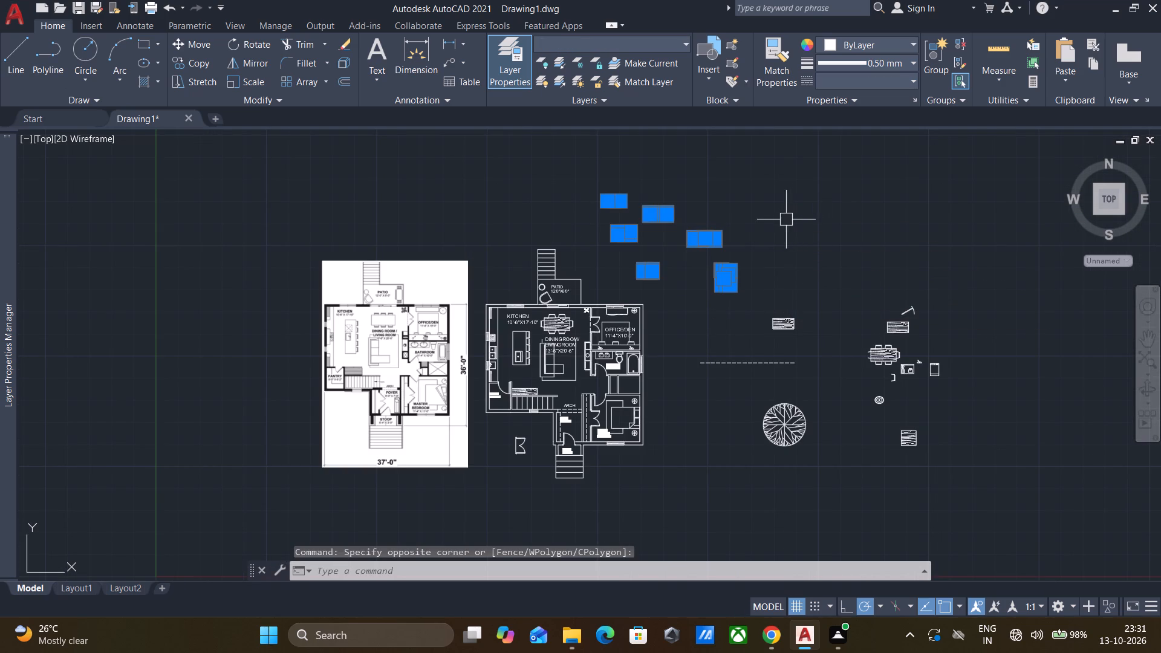
key("m")
key("Return")
left_click(607, 203)
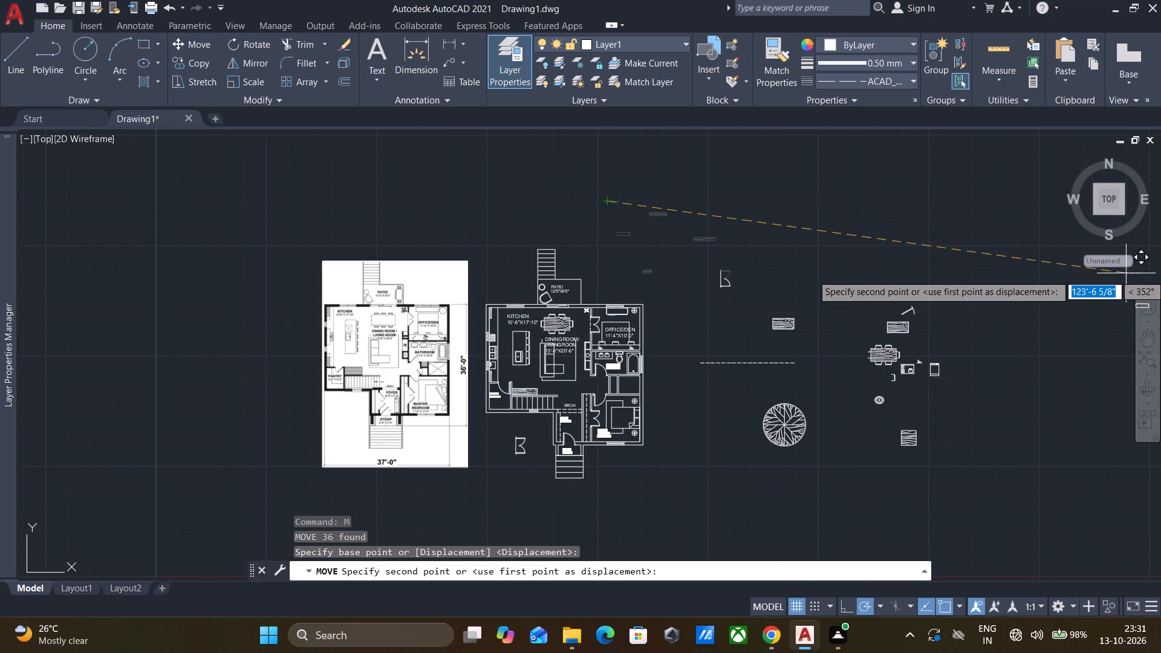
left_click(907, 225)
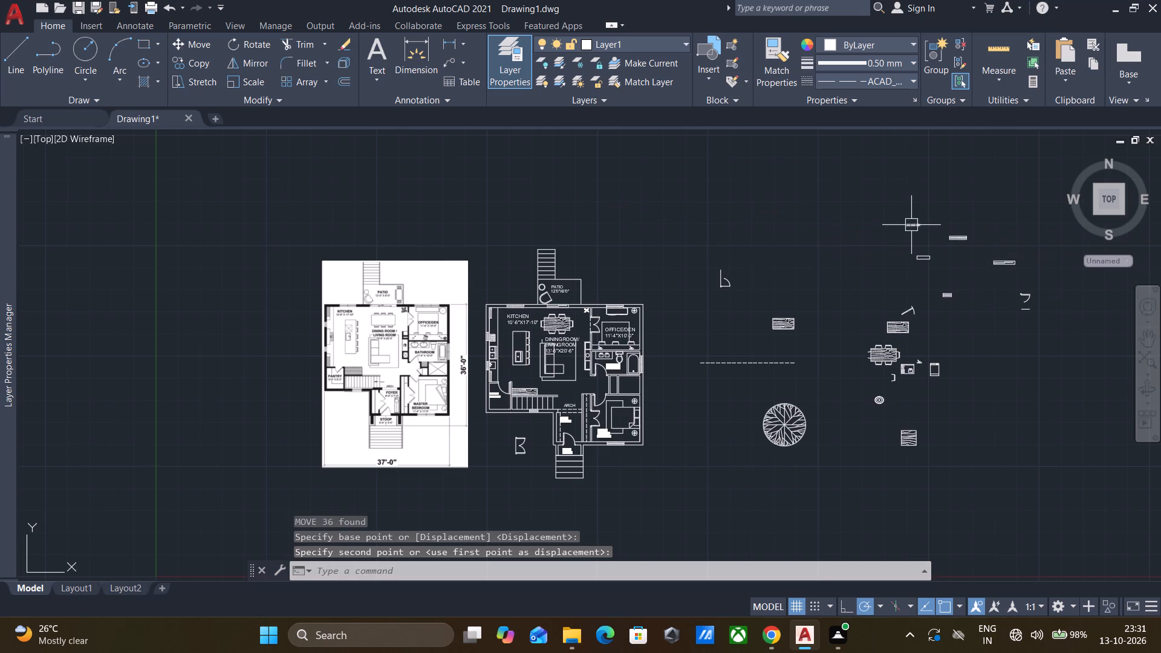
Move the spare door arc and wood-grain cabinet block from east of the house farther east, among the other spare furniture.
left_click(681, 271)
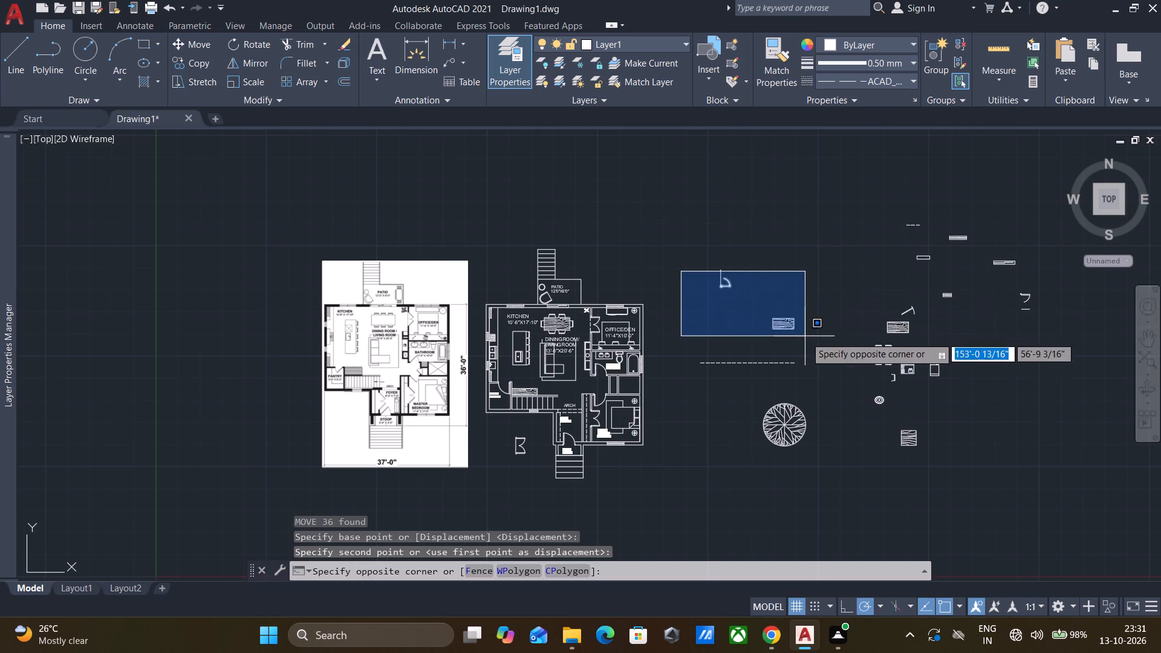
left_click(805, 337)
key("m")
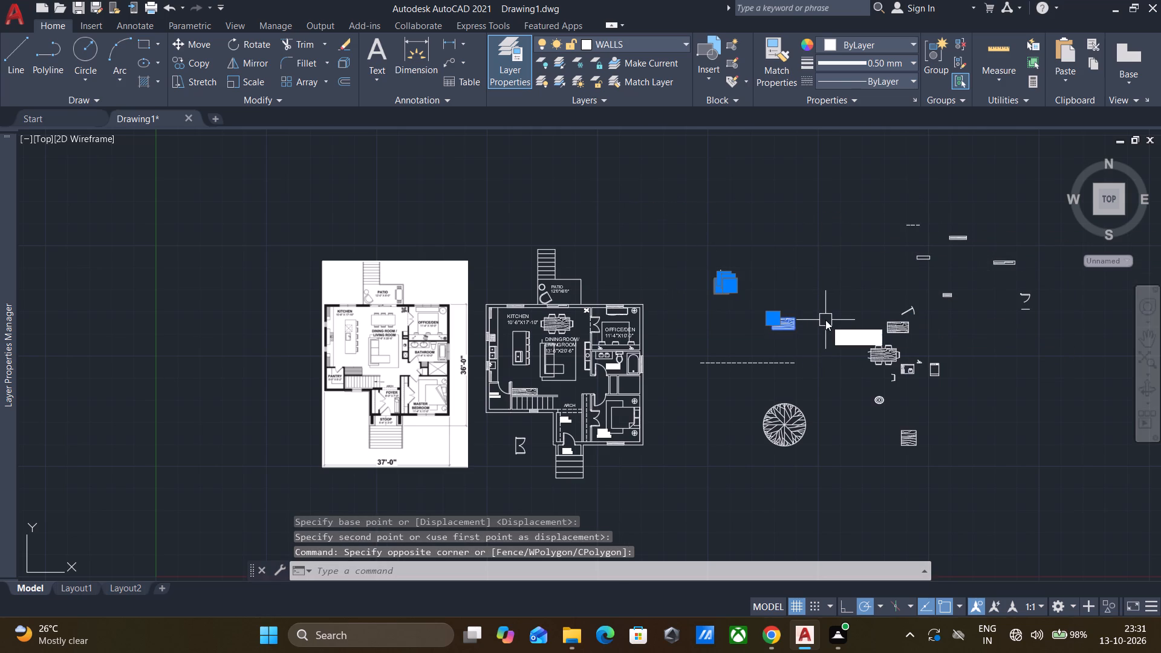
key("Return")
left_click(795, 319)
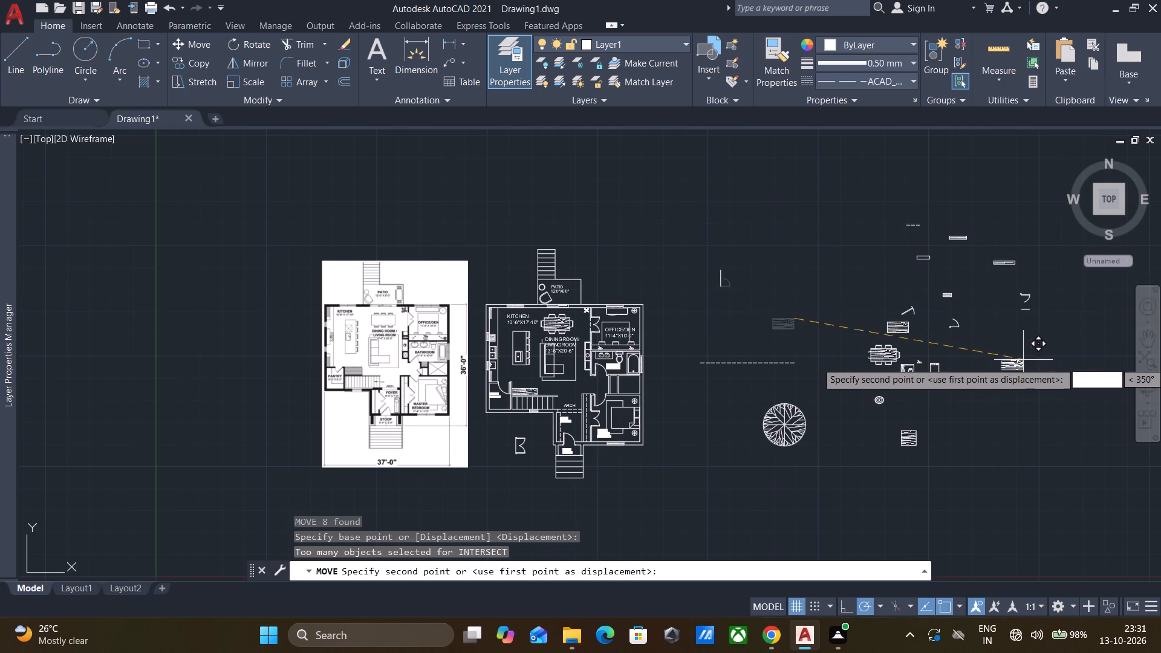
left_click(1012, 362)
Select the leftover vertical door line northeast of the house.
left_click(712, 257)
left_click(746, 293)
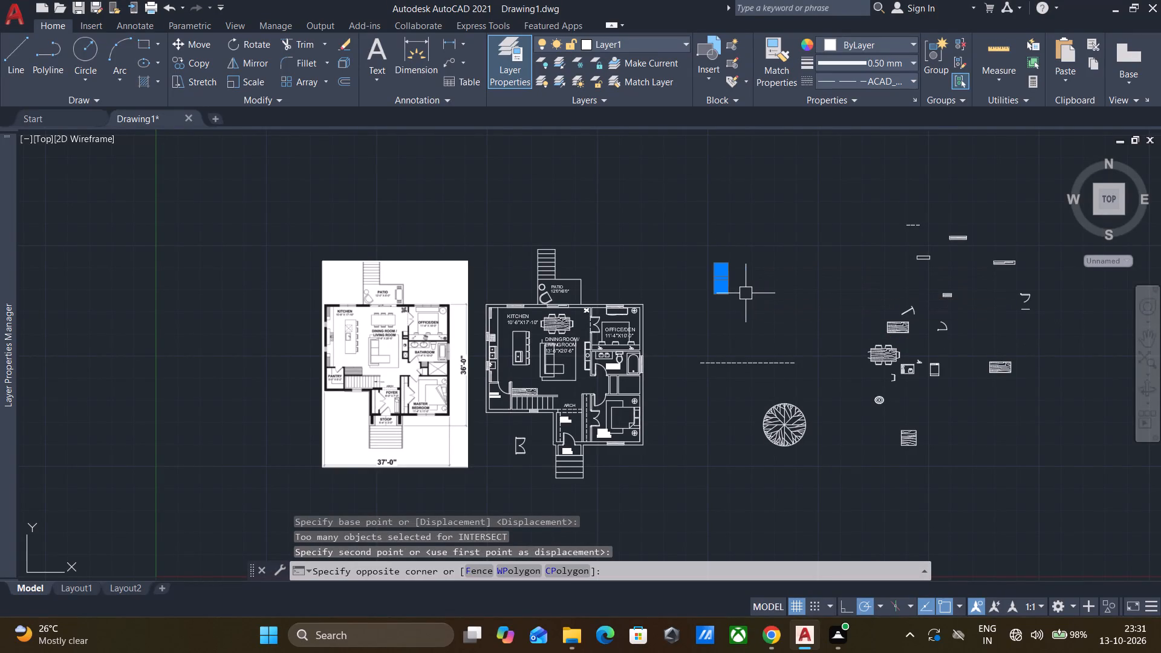
key("comma")
key("BackSpace")
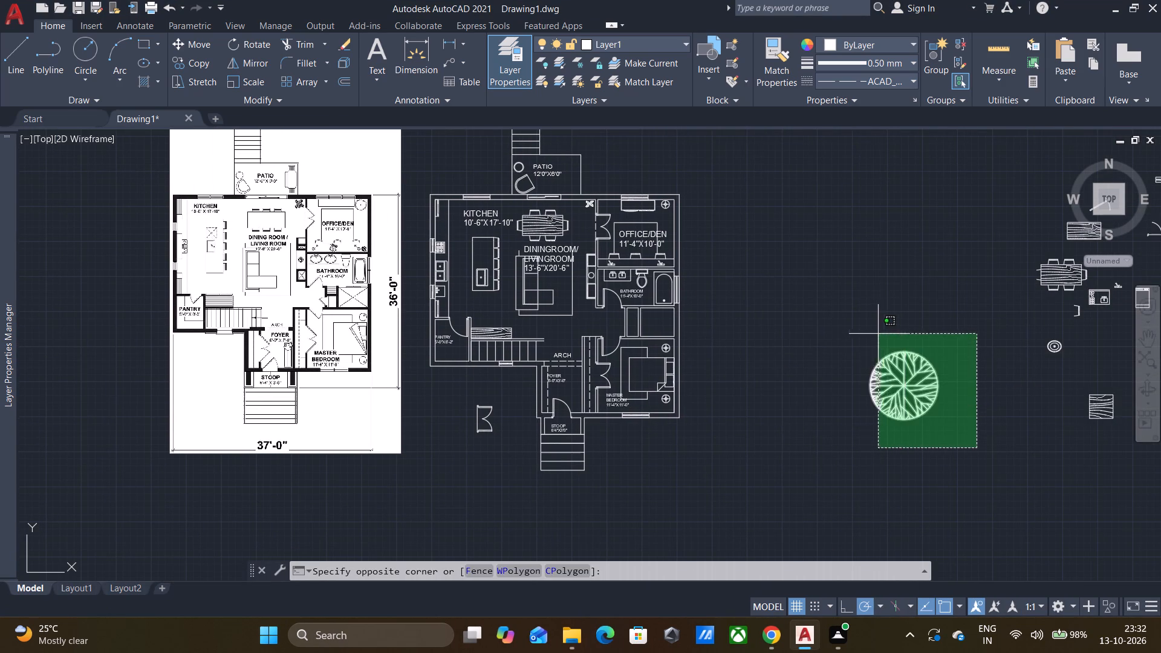
Erase the spare round tree block east of the house.
left_click(847, 330)
key("Delete")
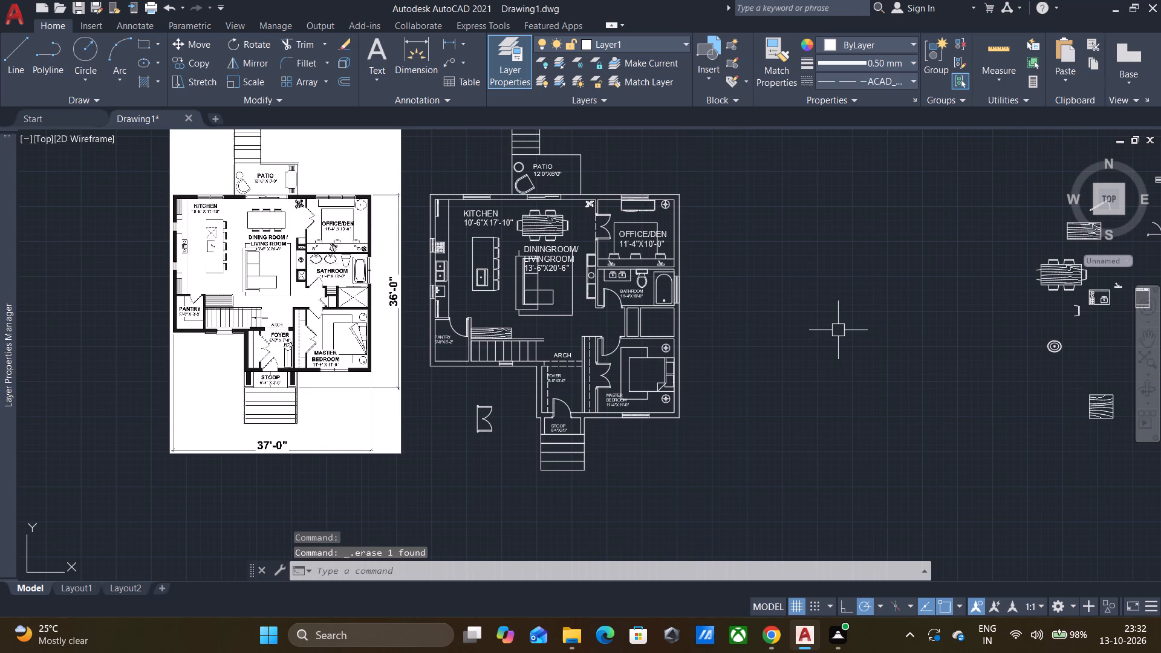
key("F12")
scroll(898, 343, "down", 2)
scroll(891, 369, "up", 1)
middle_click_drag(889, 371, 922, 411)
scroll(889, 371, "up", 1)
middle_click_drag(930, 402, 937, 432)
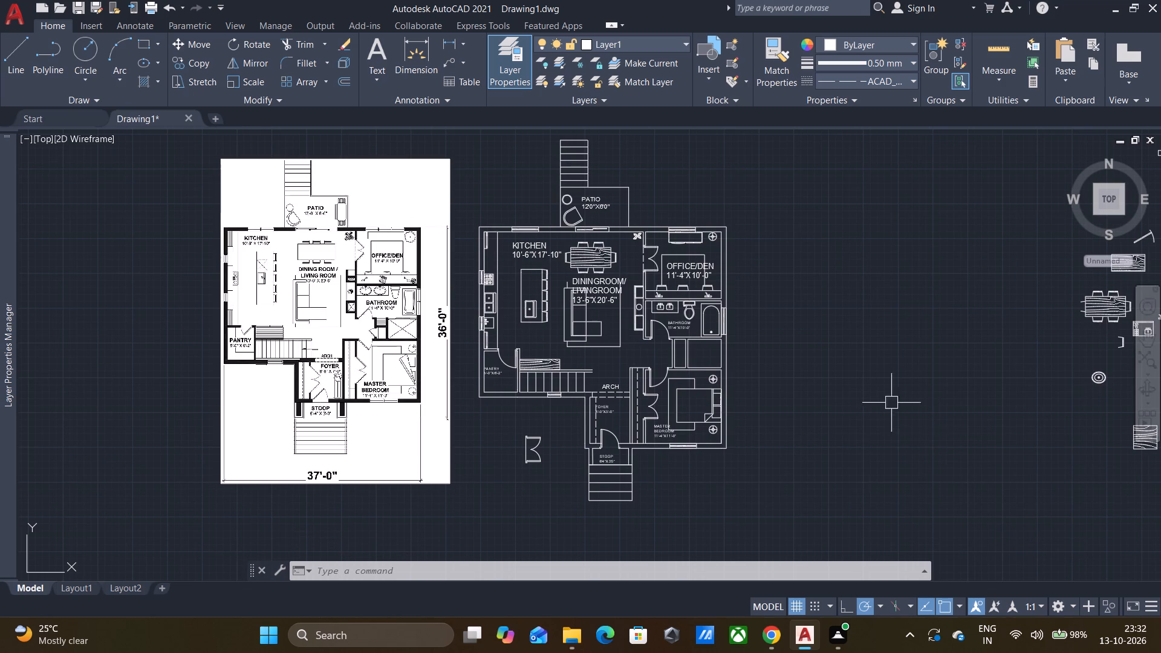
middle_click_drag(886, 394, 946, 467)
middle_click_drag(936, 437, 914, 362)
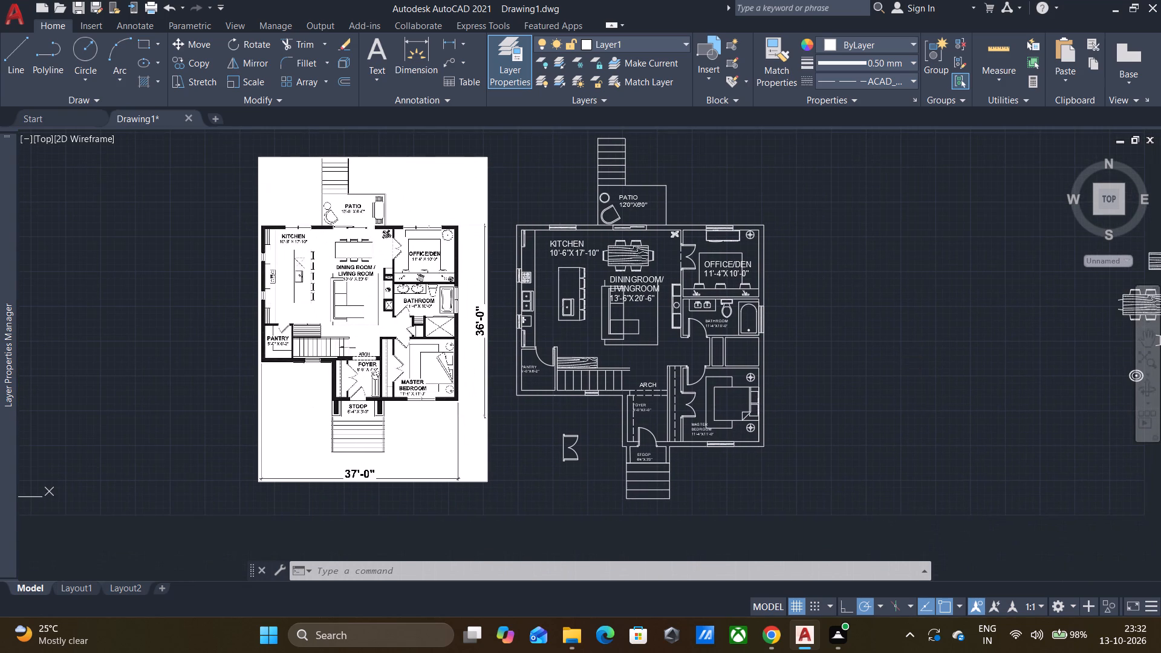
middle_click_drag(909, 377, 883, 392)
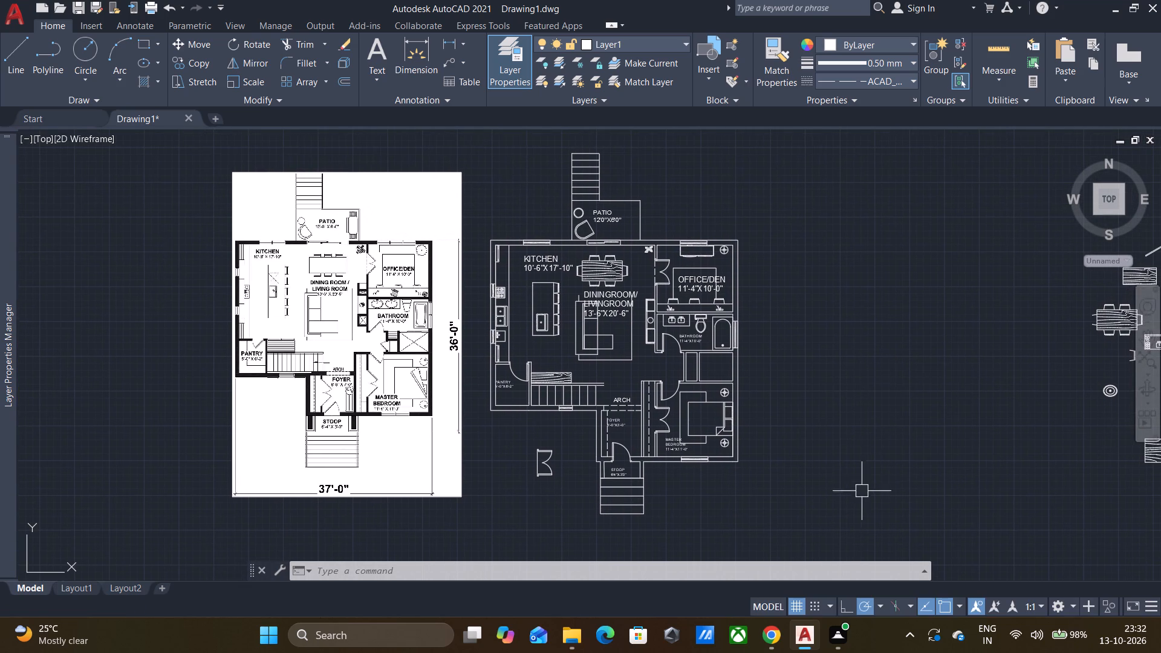
Move the spare double-door block from beside the stoop steps to the spare furniture east of the house.
left_click(559, 489)
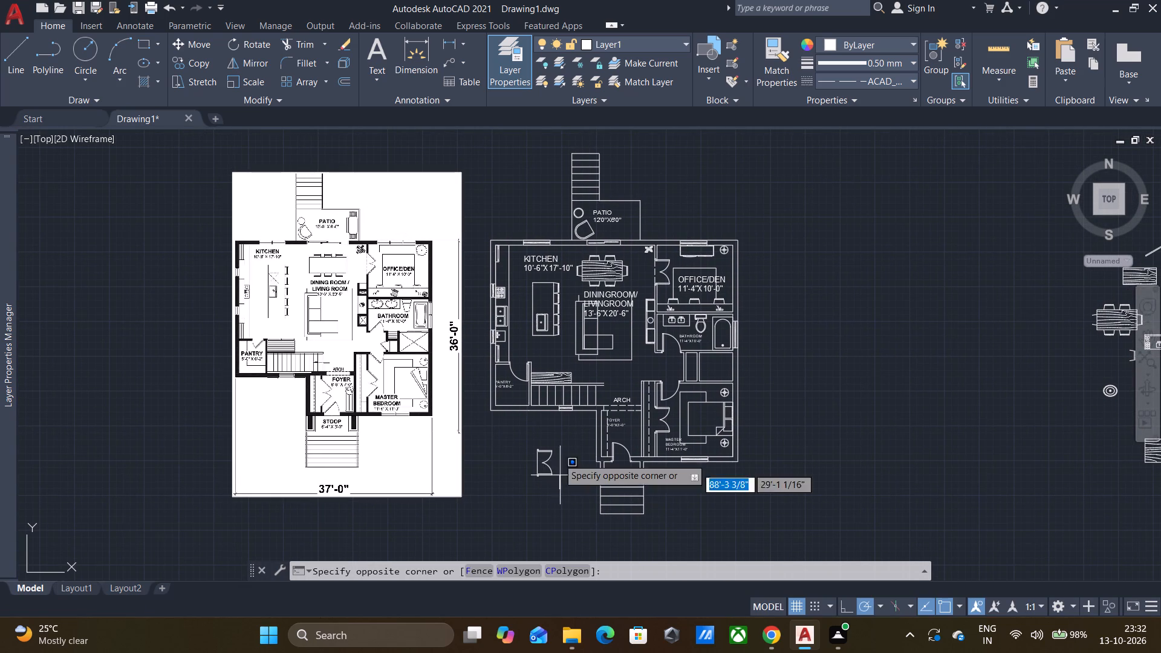
left_click(524, 439)
key("m")
key("Return")
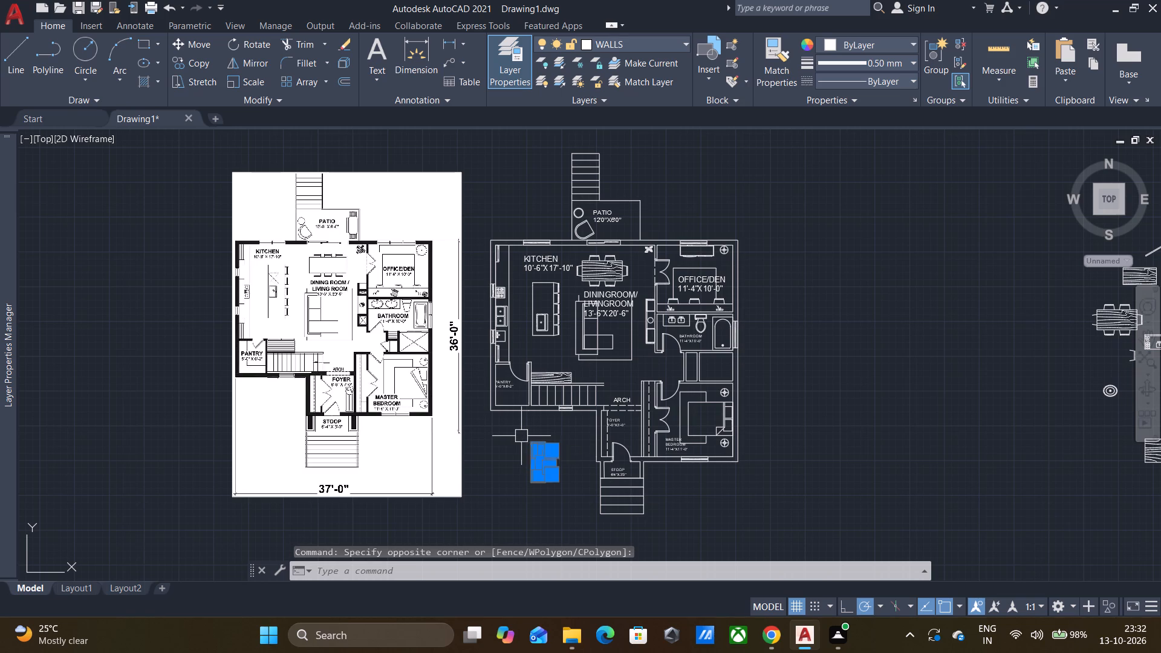
left_click(538, 450)
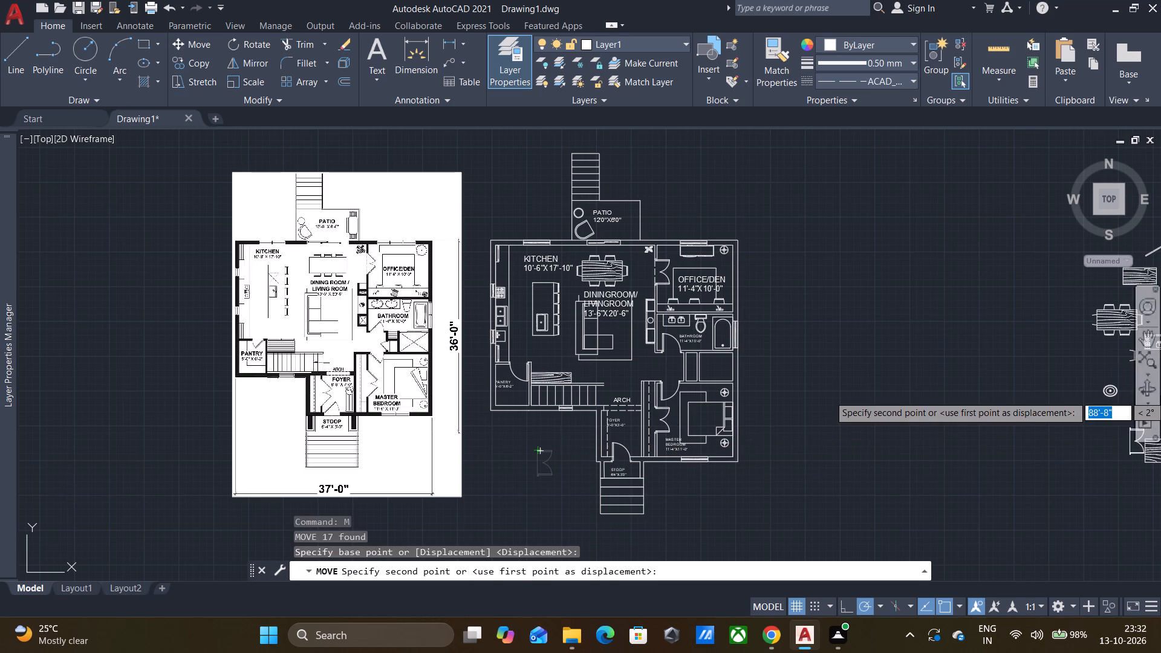
left_click(1087, 421)
Erase the reference floor plan image beside the drawn plan.
scroll(997, 360, "down", 2)
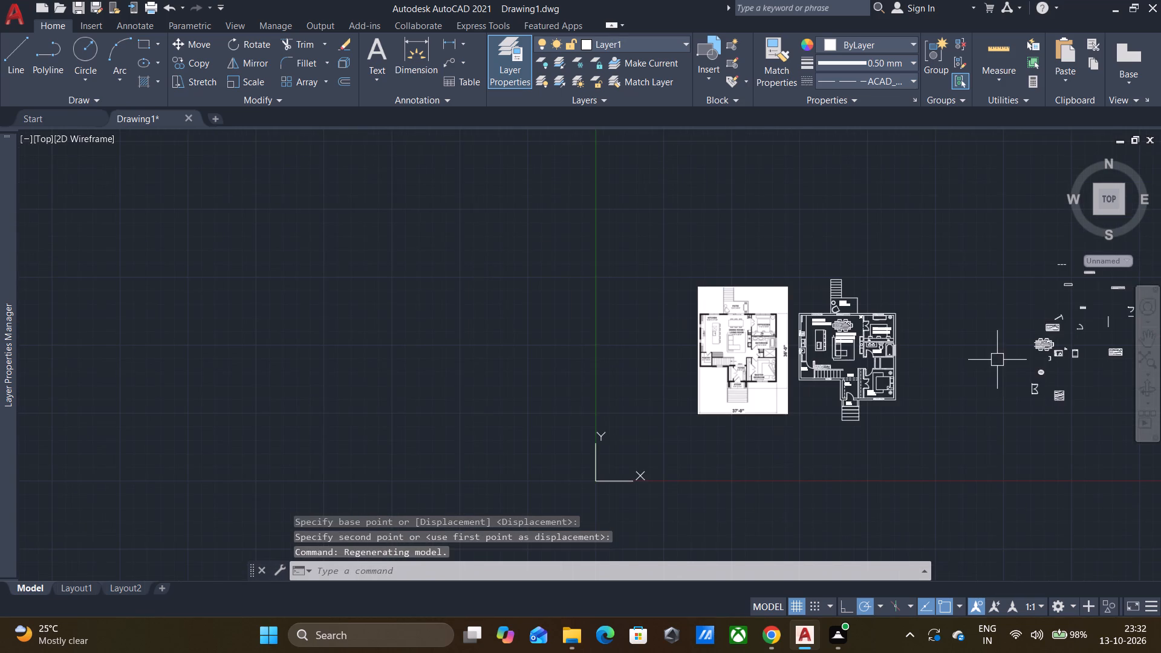
middle_click_drag(997, 360, 946, 372)
scroll(882, 362, "up", 2)
middle_click_drag(882, 362, 896, 305)
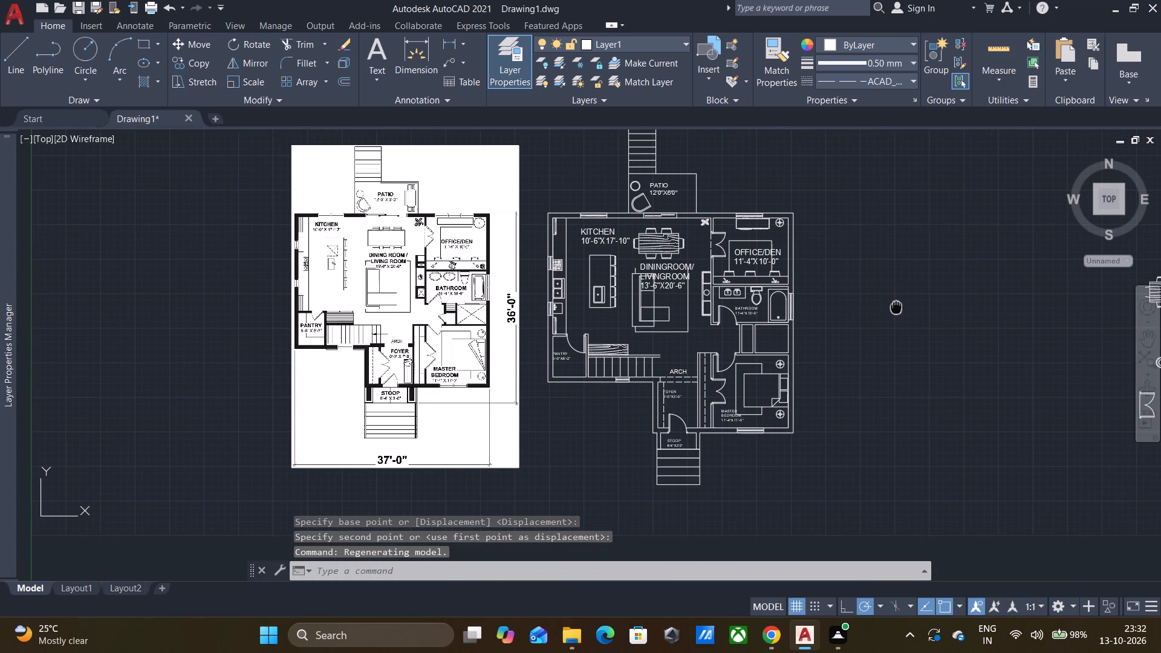
middle_click_drag(896, 305, 897, 305)
middle_click_drag(544, 418, 535, 426)
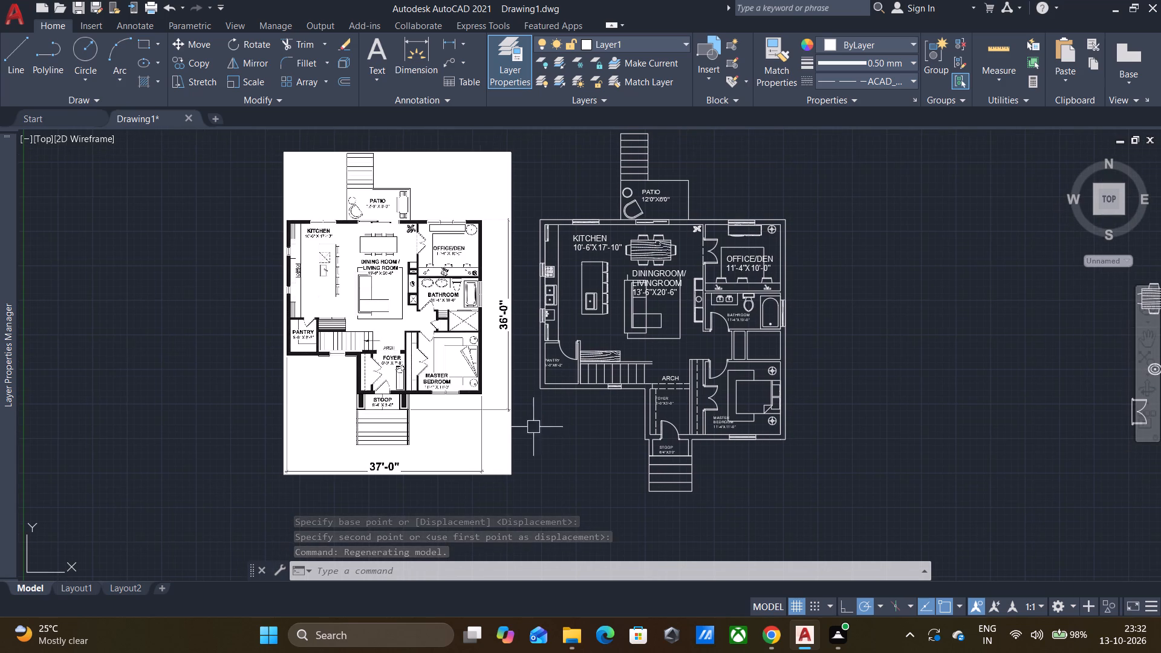
left_click(520, 472)
left_click(405, 395)
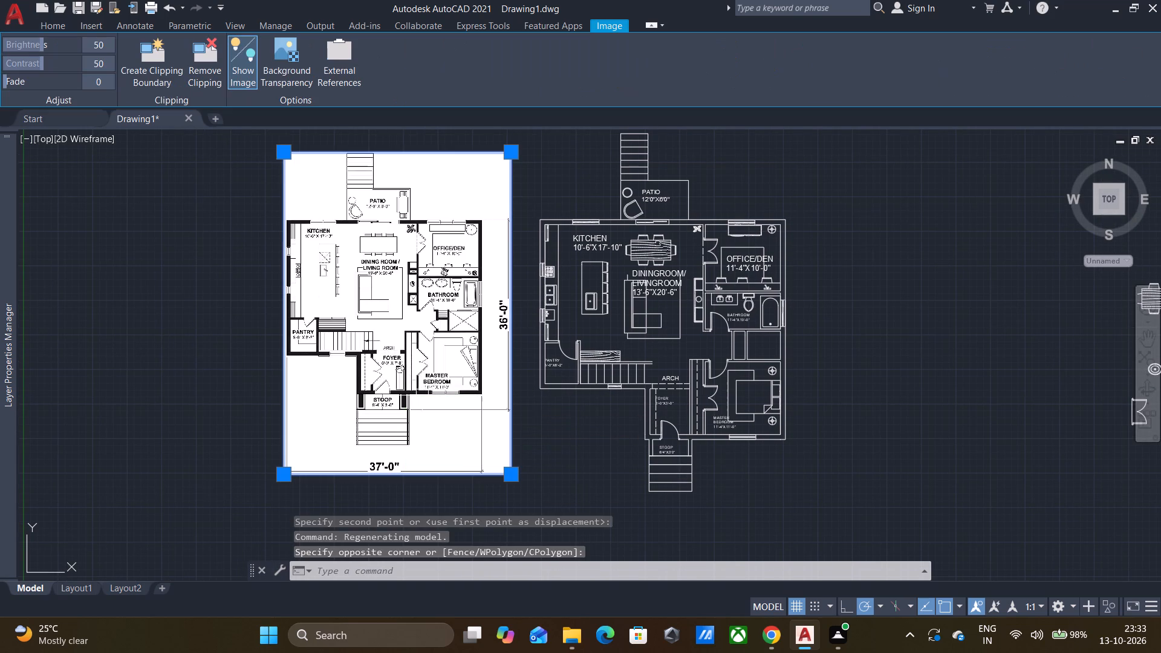
key("Delete")
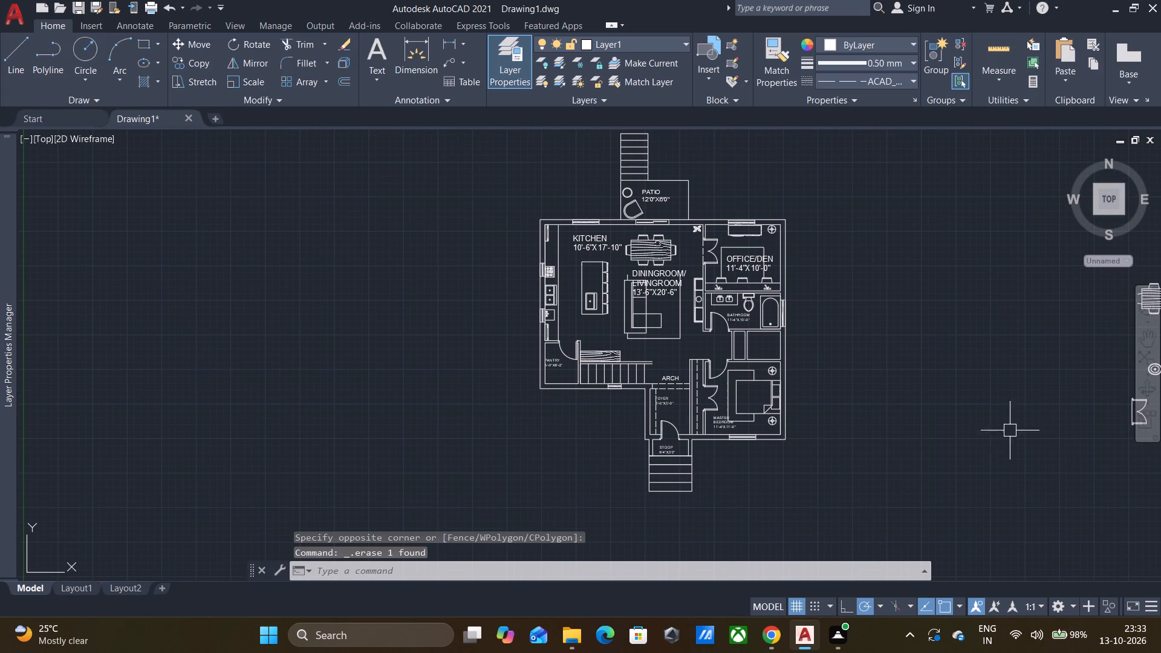
Join all the objects of the complete house floor plan, including the patio and both sets of steps.
middle_click_drag(990, 427, 859, 443)
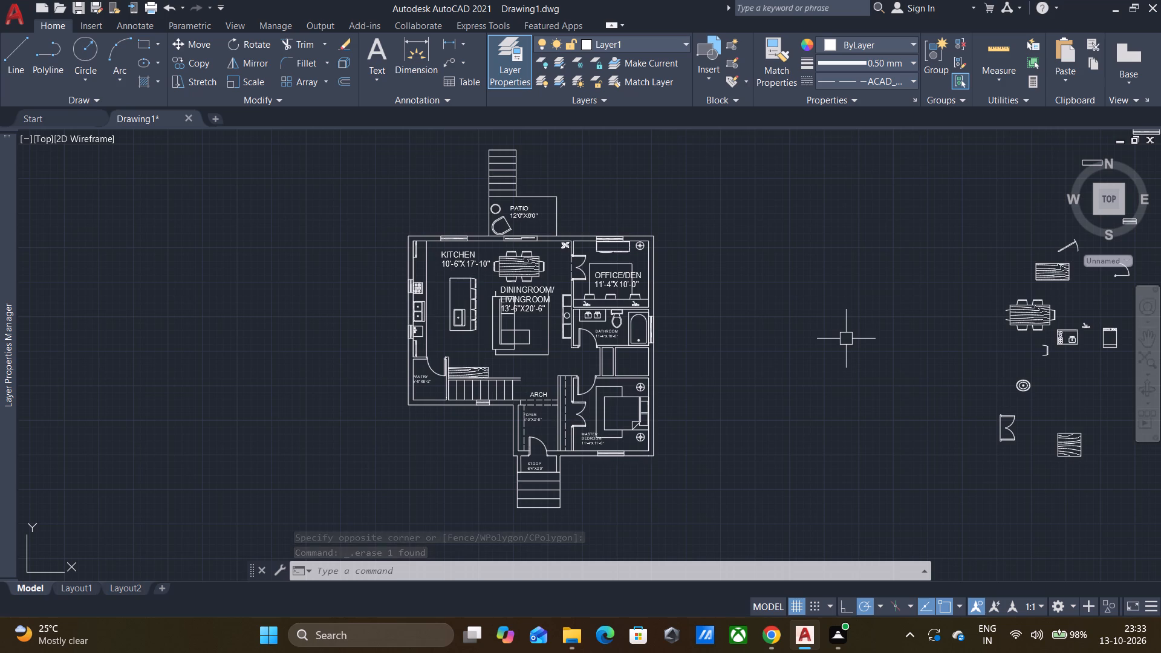
left_click(398, 144)
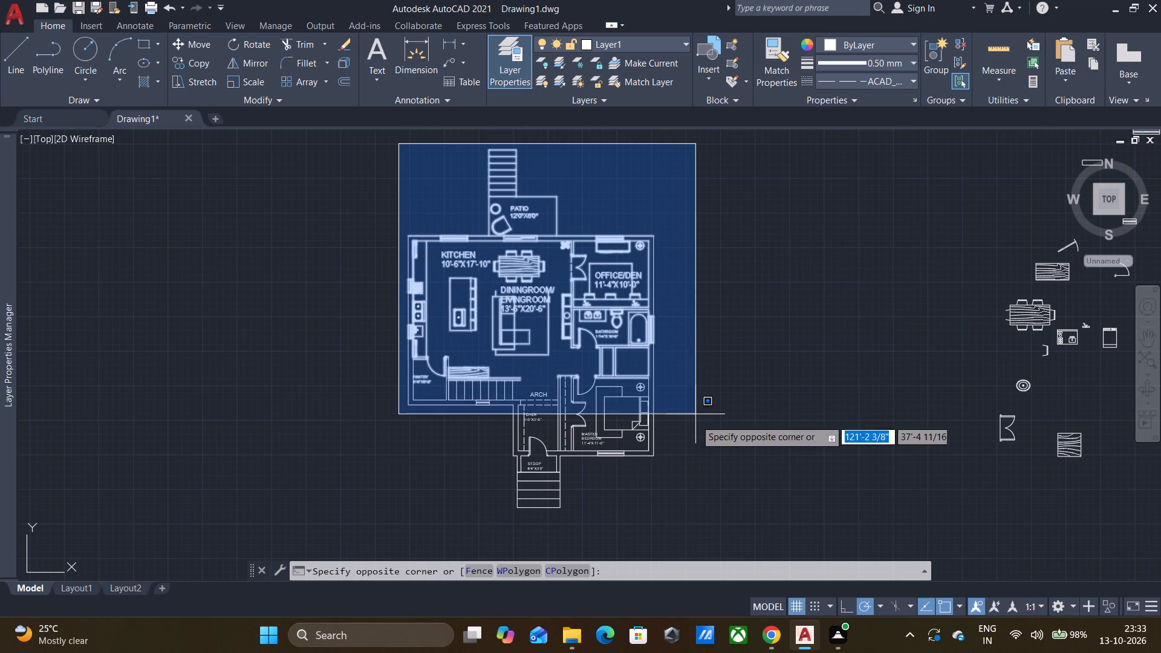
left_click(689, 544)
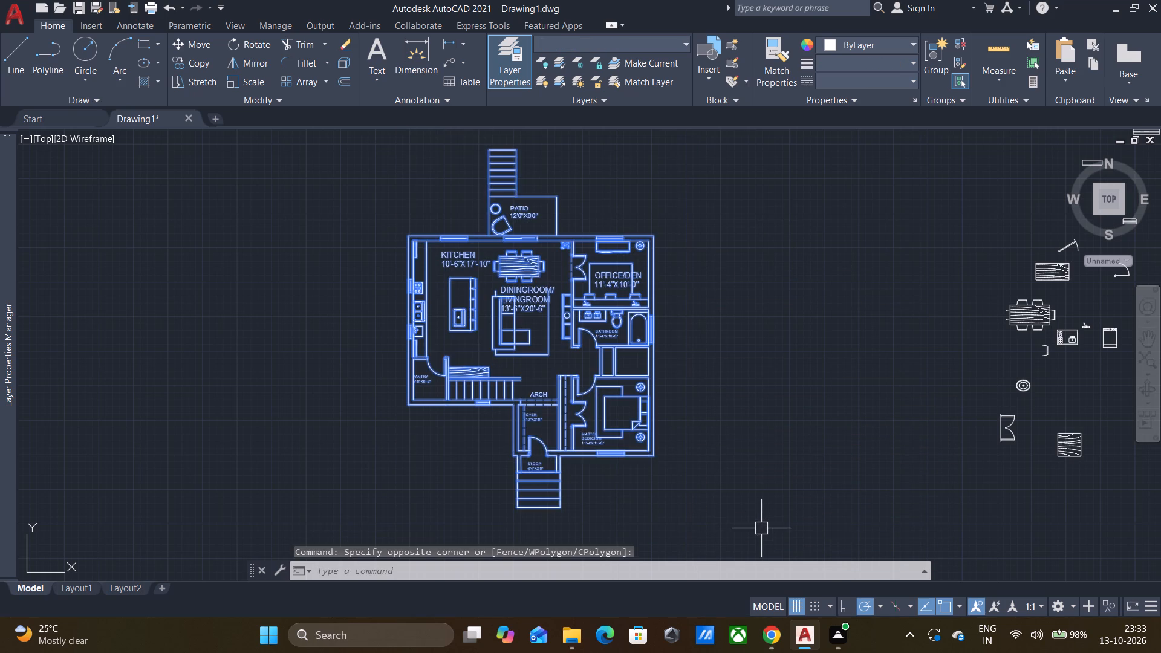
key("j")
key("Return")
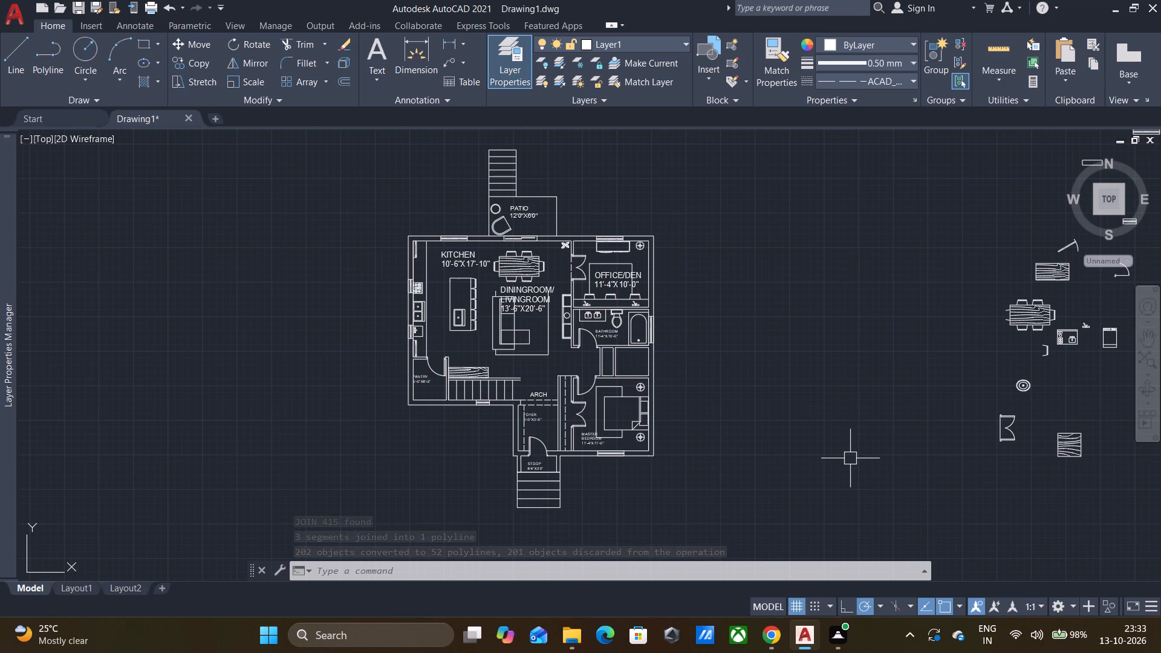
Run Join again on the entire house floor plan.
middle_click_drag(810, 382, 818, 391)
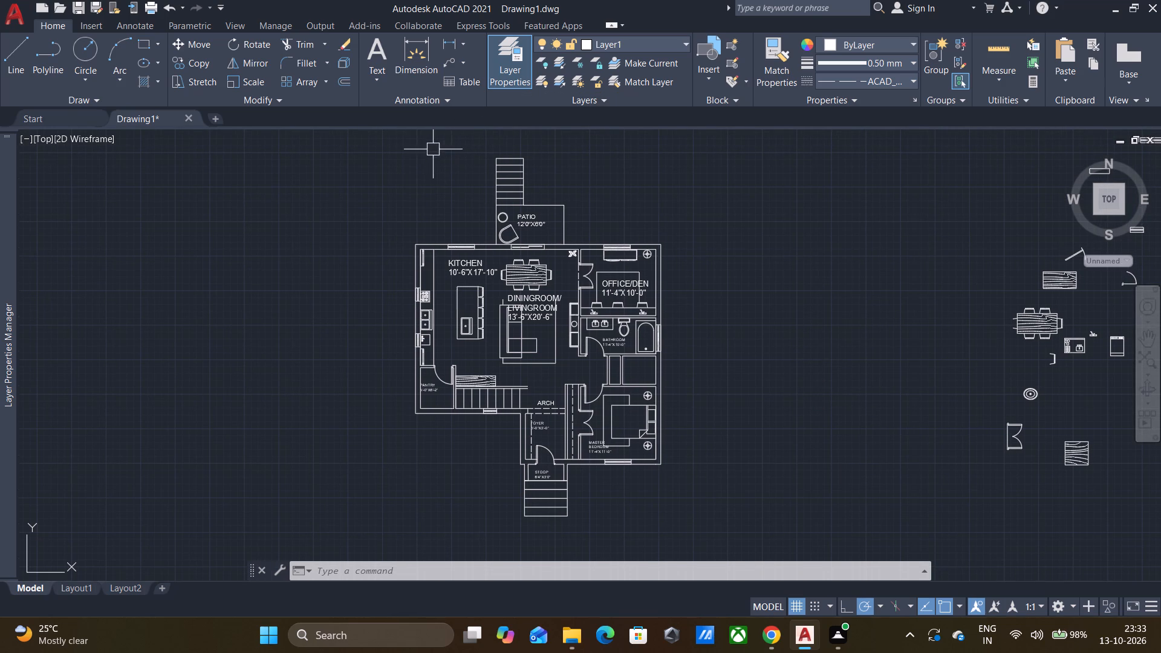
left_click(385, 143)
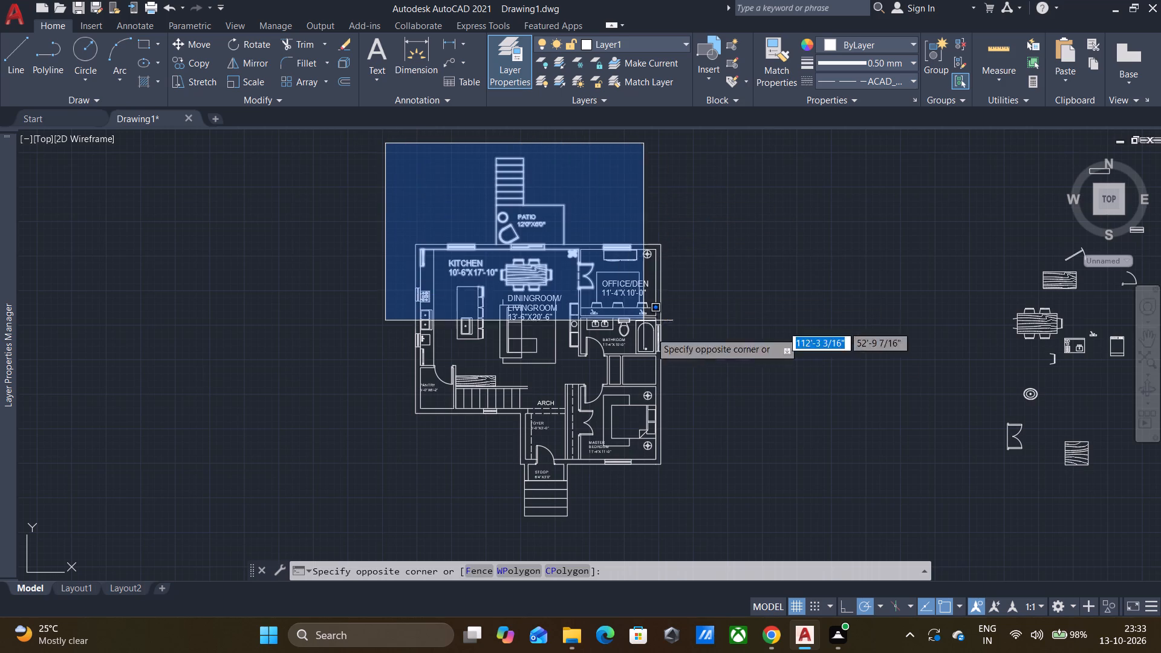
left_click(707, 536)
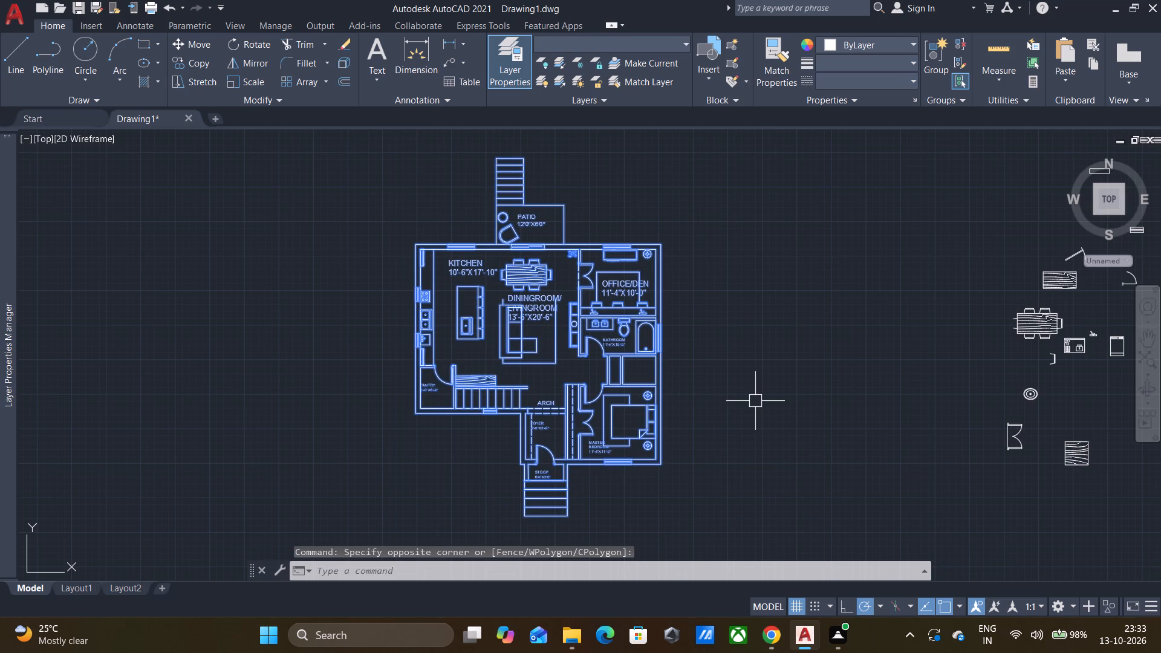
key("j")
key("Return")
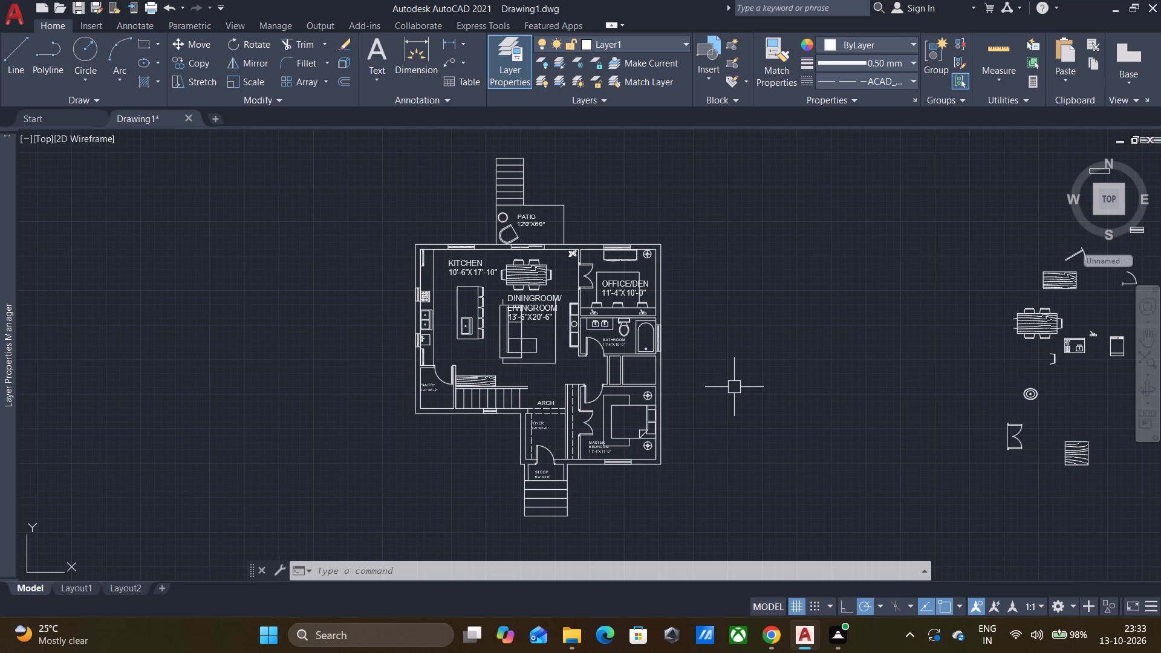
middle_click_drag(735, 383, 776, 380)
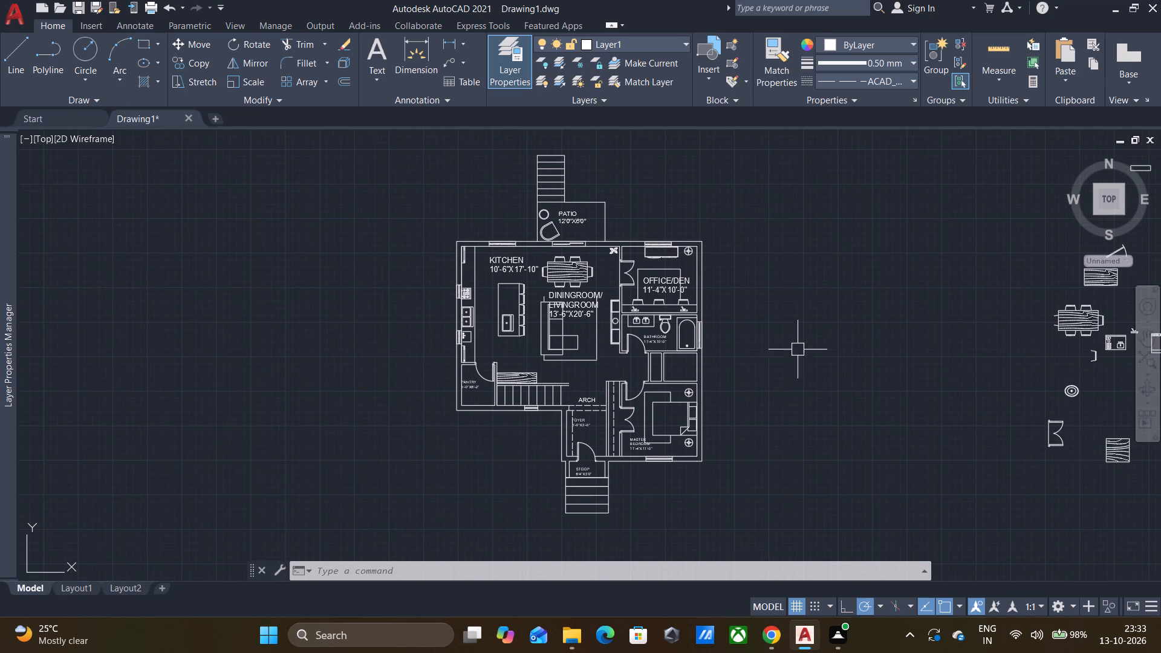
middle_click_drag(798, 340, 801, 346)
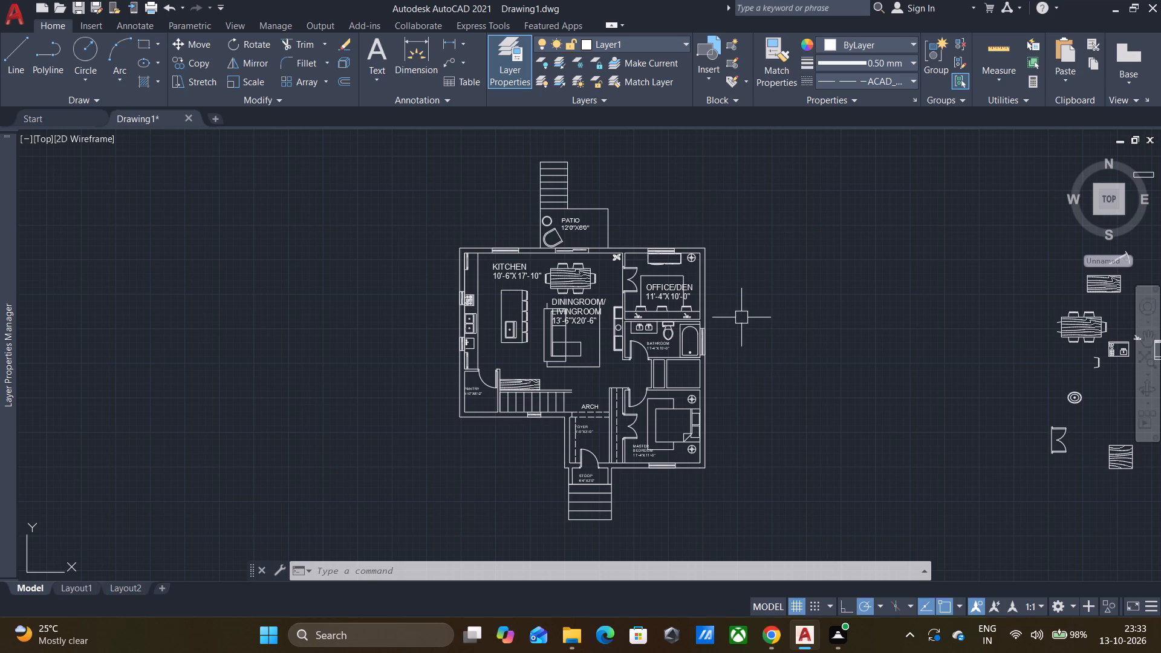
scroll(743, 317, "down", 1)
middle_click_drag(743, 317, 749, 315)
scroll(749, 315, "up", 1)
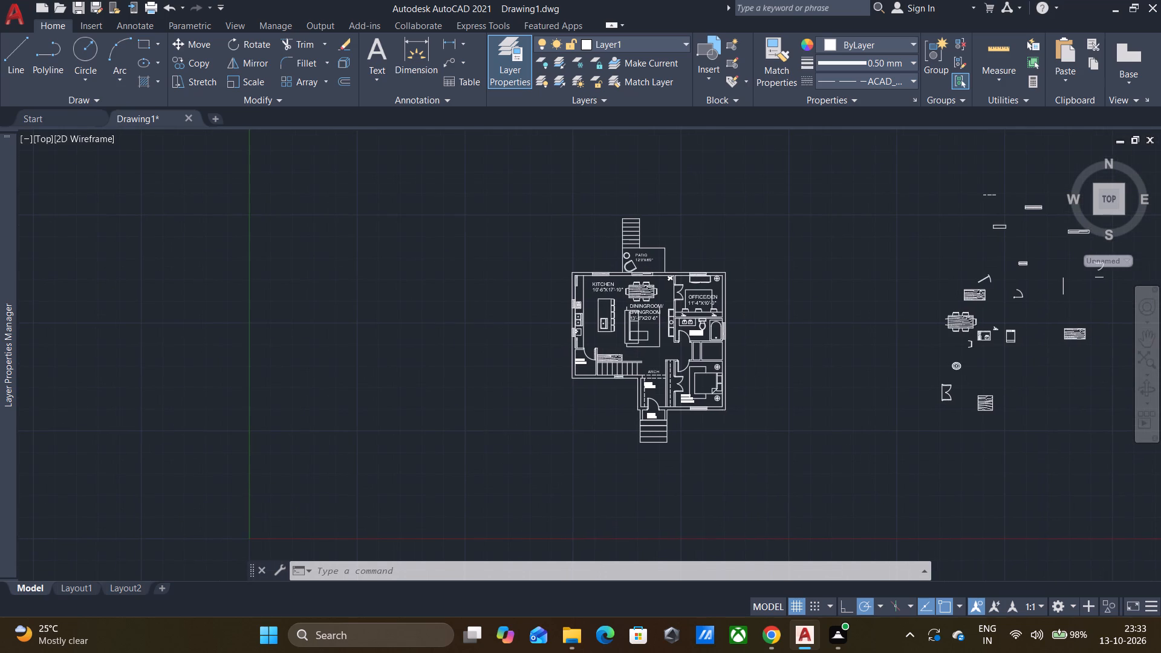
Start a single-sheet plot of the model and choose AutoCAD PDF (High Quality Print).pc3 as the plotter.
key("ctrl+p")
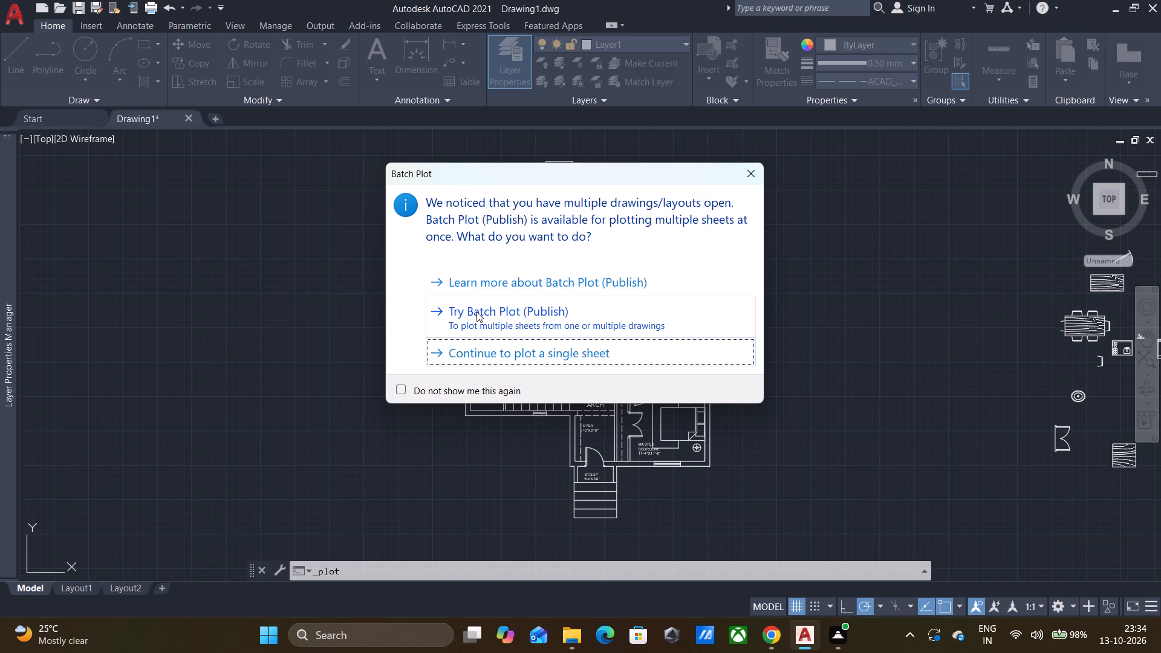
left_click(472, 352)
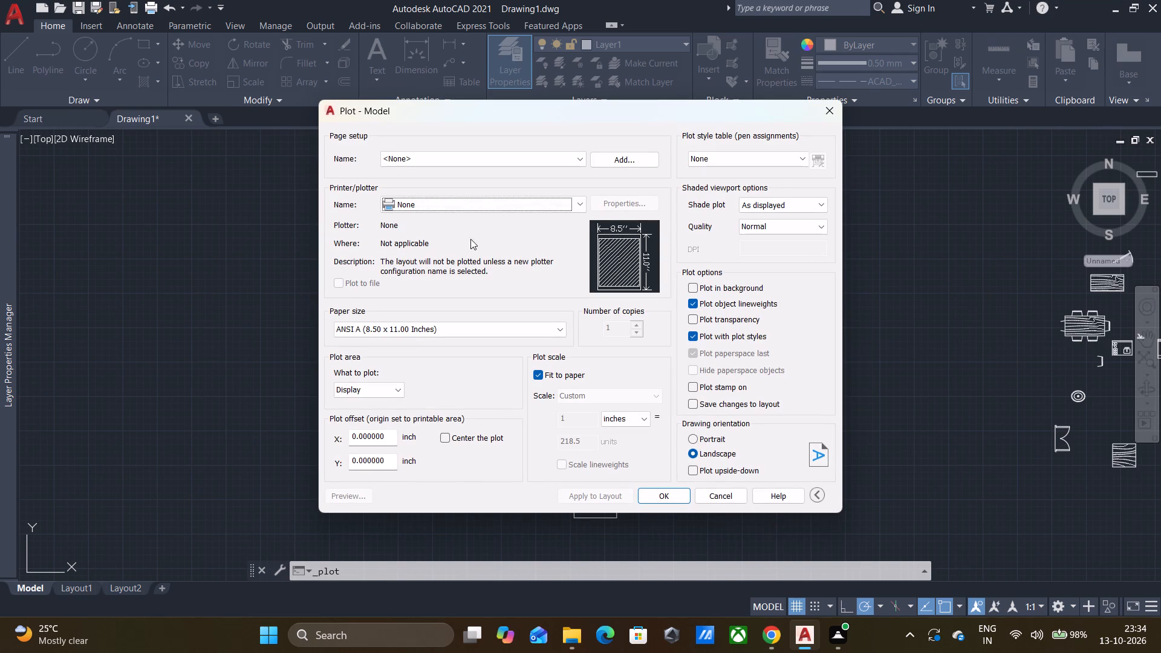
left_click(470, 202)
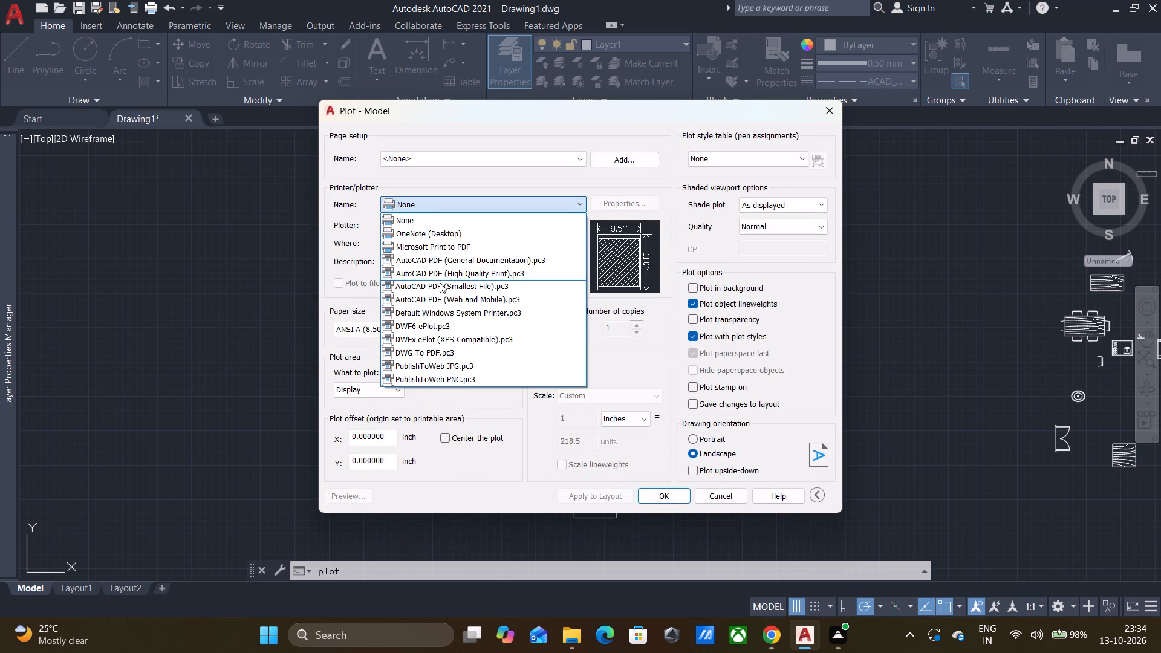
left_click(444, 273)
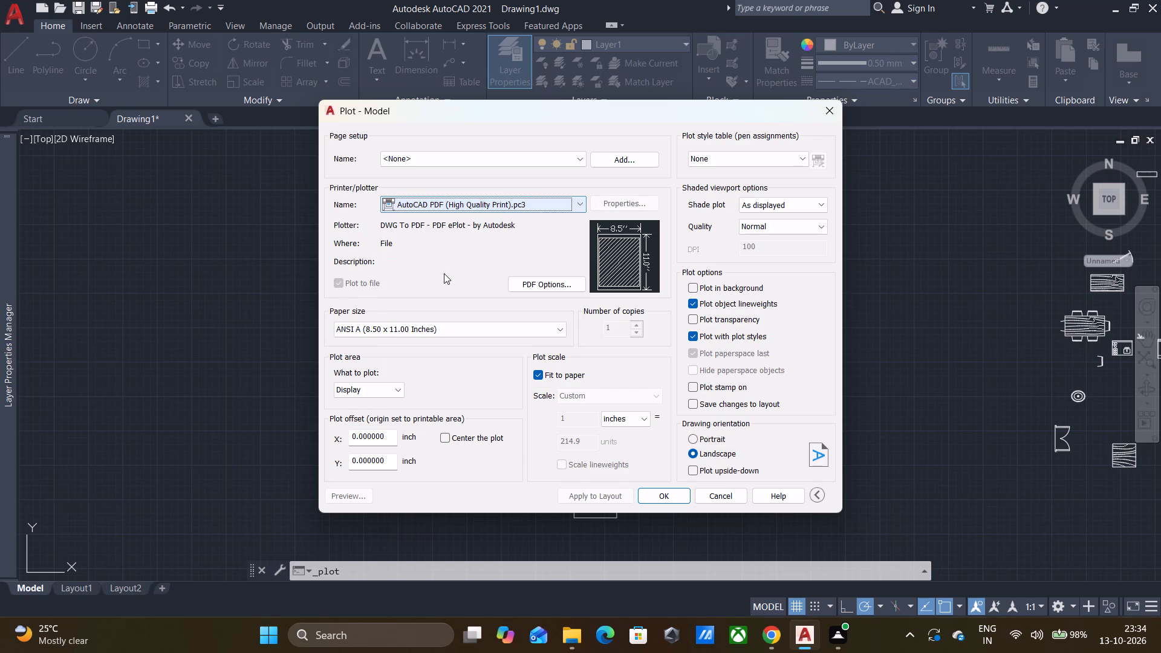
left_click(458, 204)
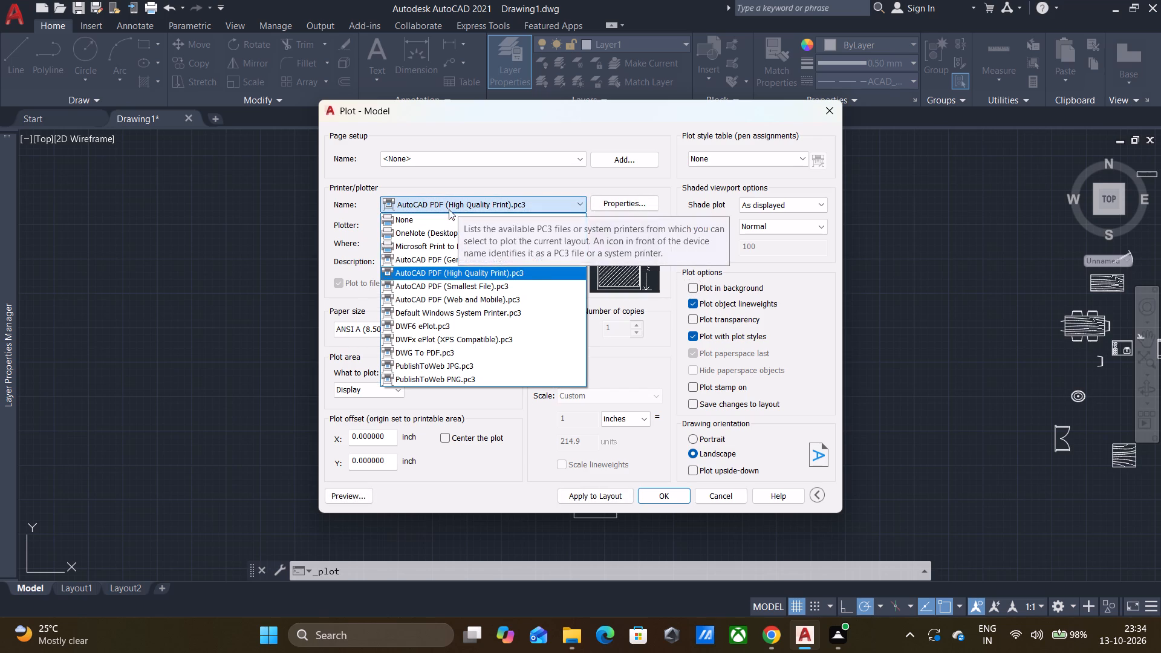
left_click(449, 278)
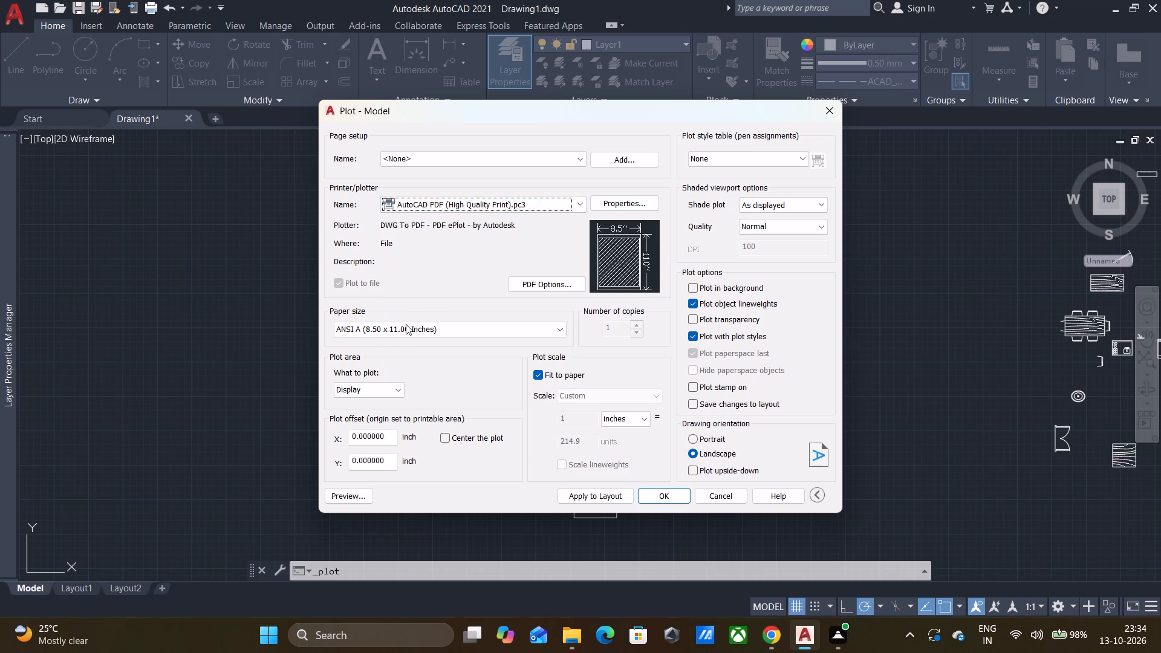
Set the plot's paper size to ANSI full bleed D (22.00 x 34.00 Inches).
left_click(406, 329)
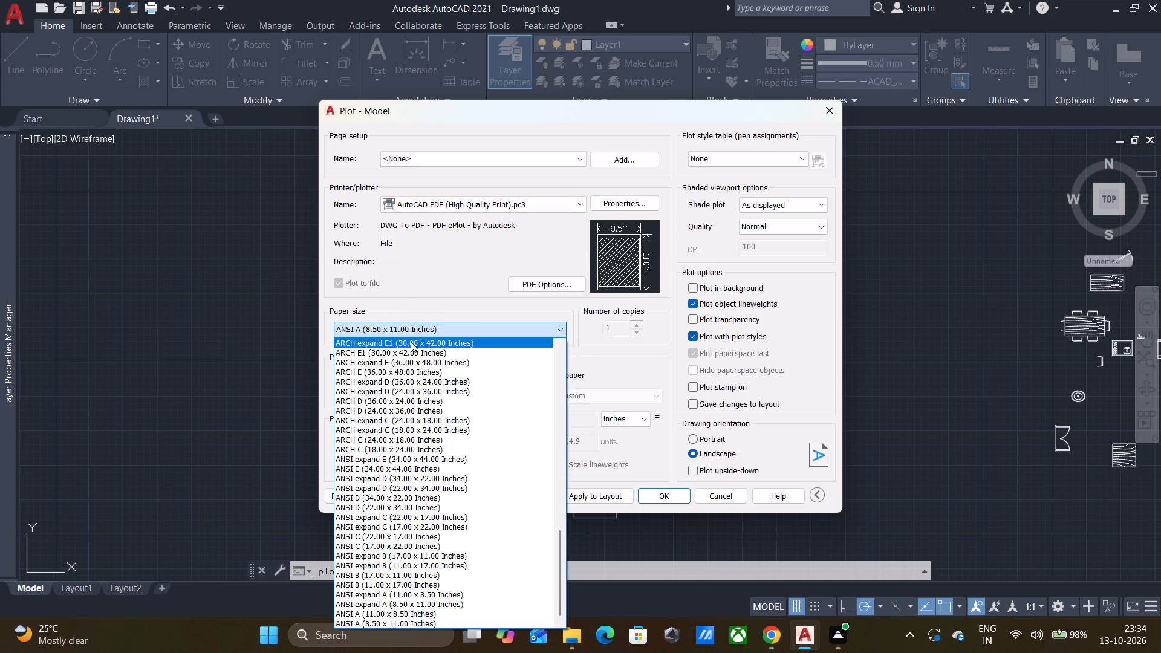
scroll(403, 346, "up", 2)
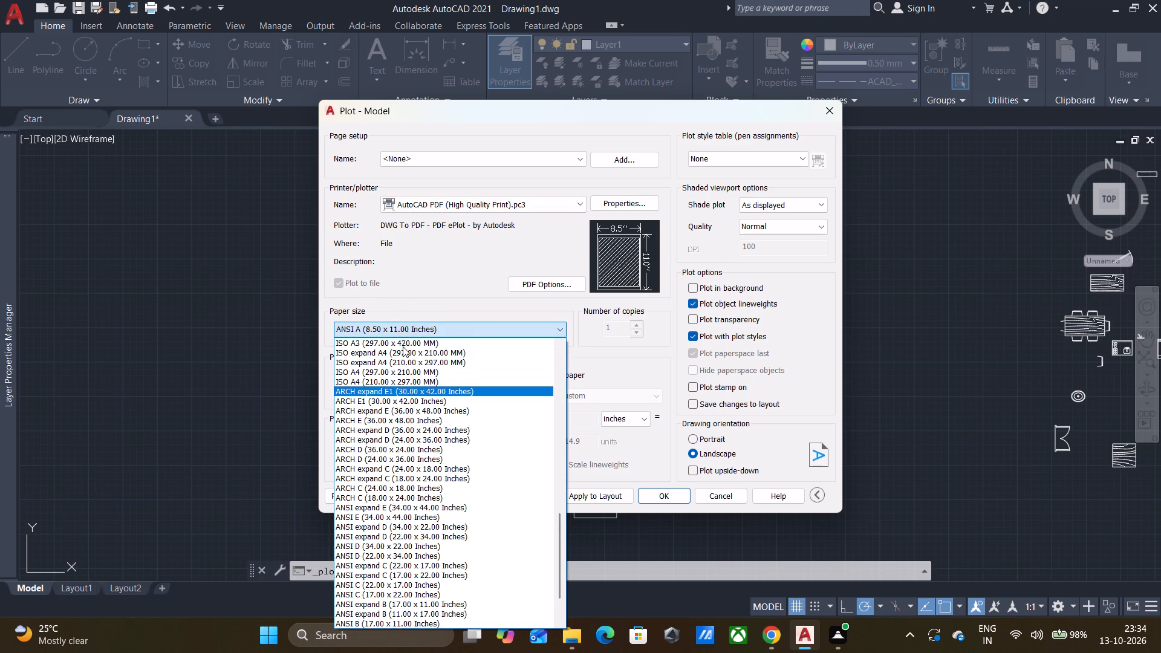
scroll(403, 346, "up", 7)
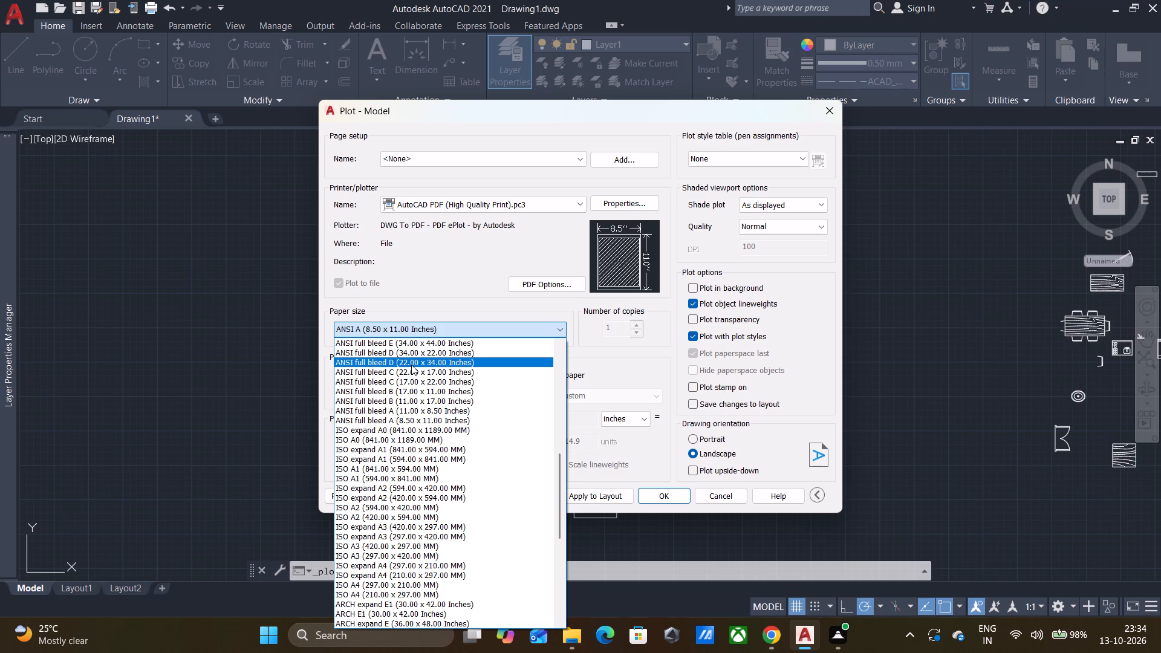
left_click(411, 365)
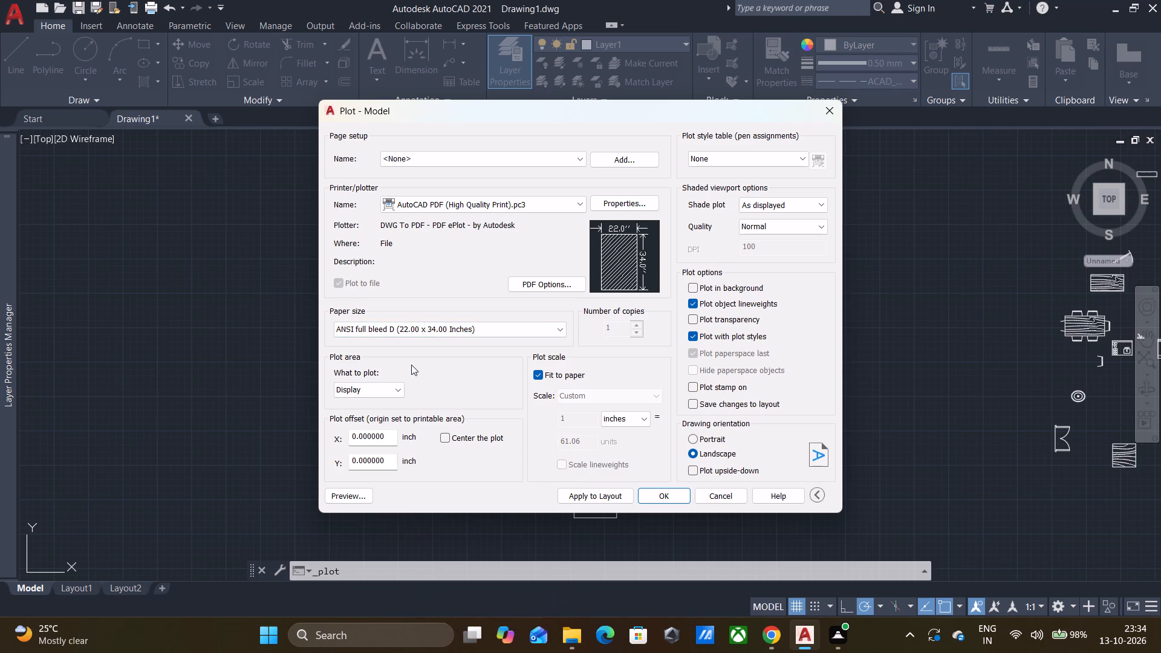
Set the plot area to a window enclosing the whole house plan, from above the patio steps to below the stoop steps.
left_click(370, 389)
left_click(367, 430)
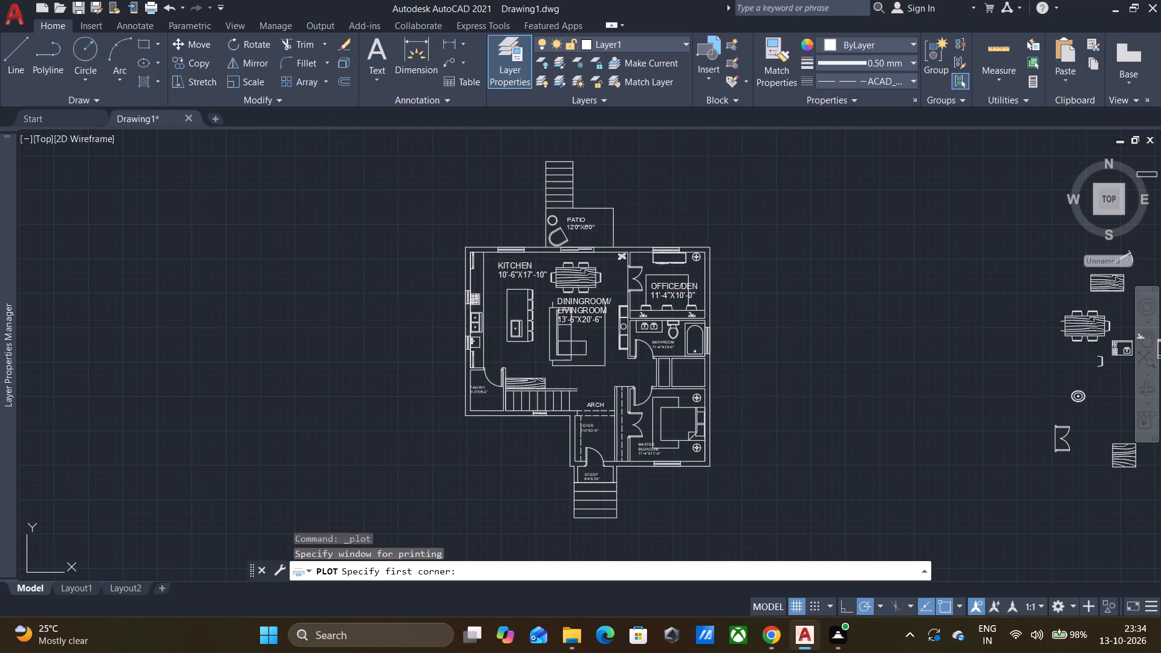
left_click(434, 152)
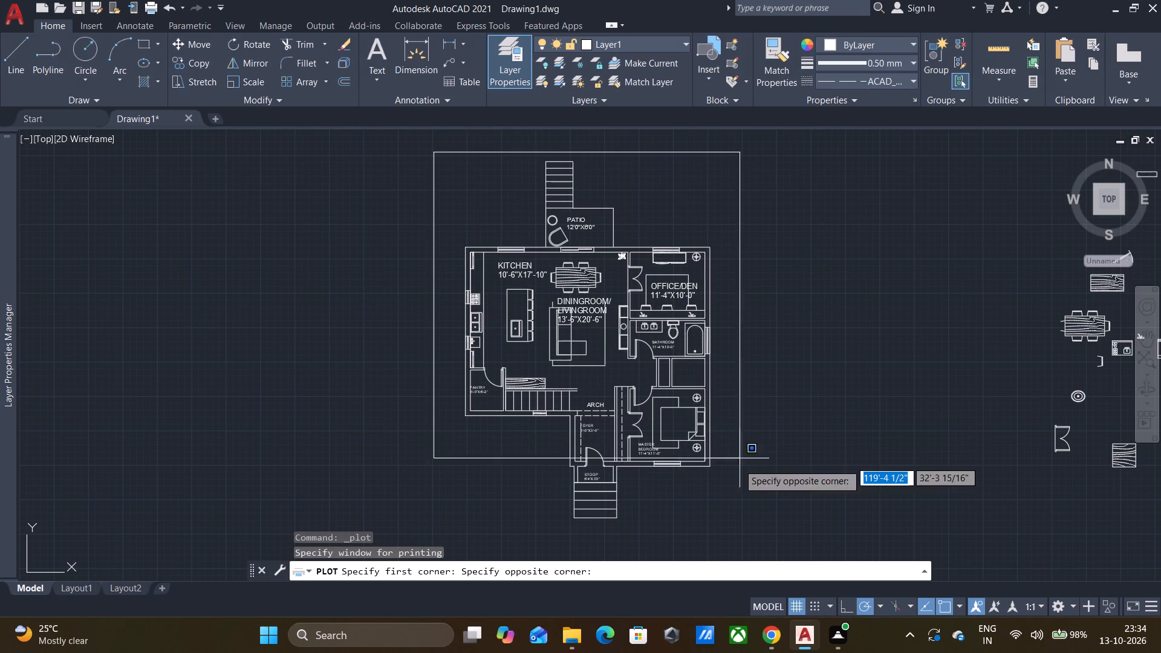
left_click(740, 538)
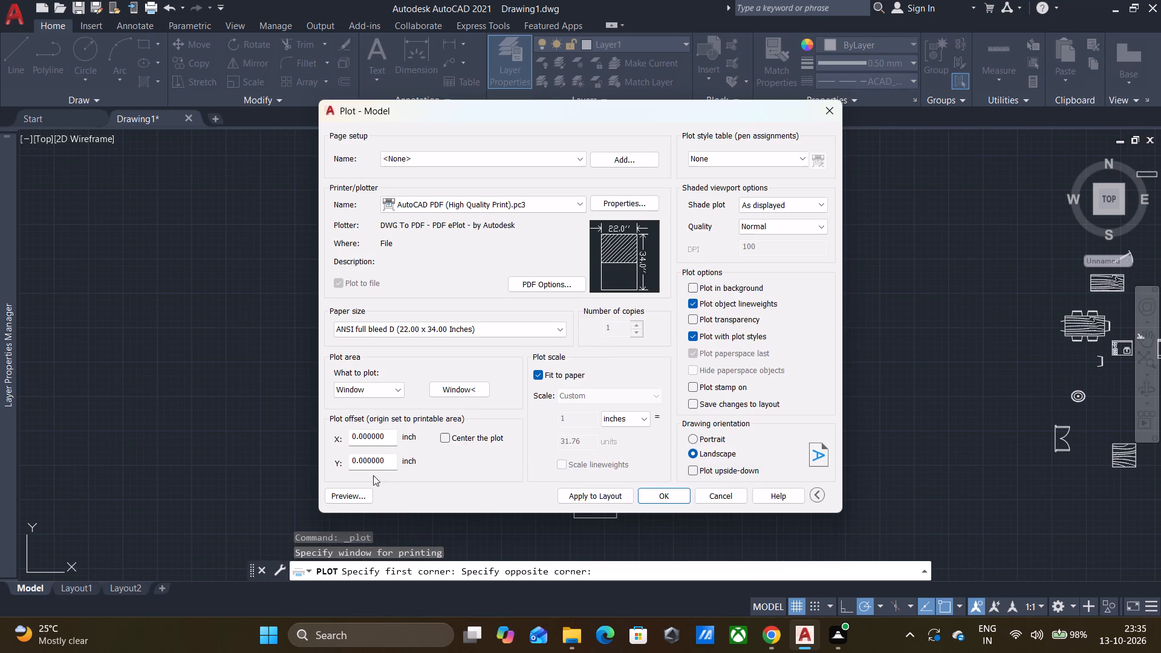
Preview the plot and examine the plan's placement on the sheet and the legibility of its linework and room labels.
left_click(347, 496)
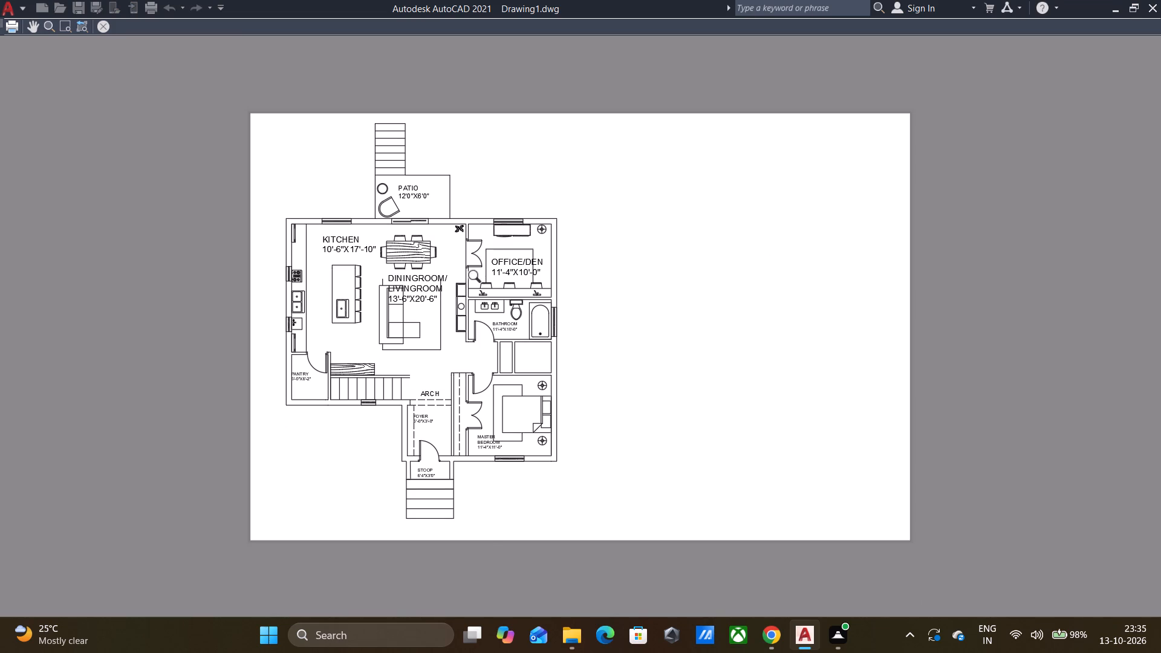
scroll(478, 278, "up", 2)
scroll(476, 280, "down", 1)
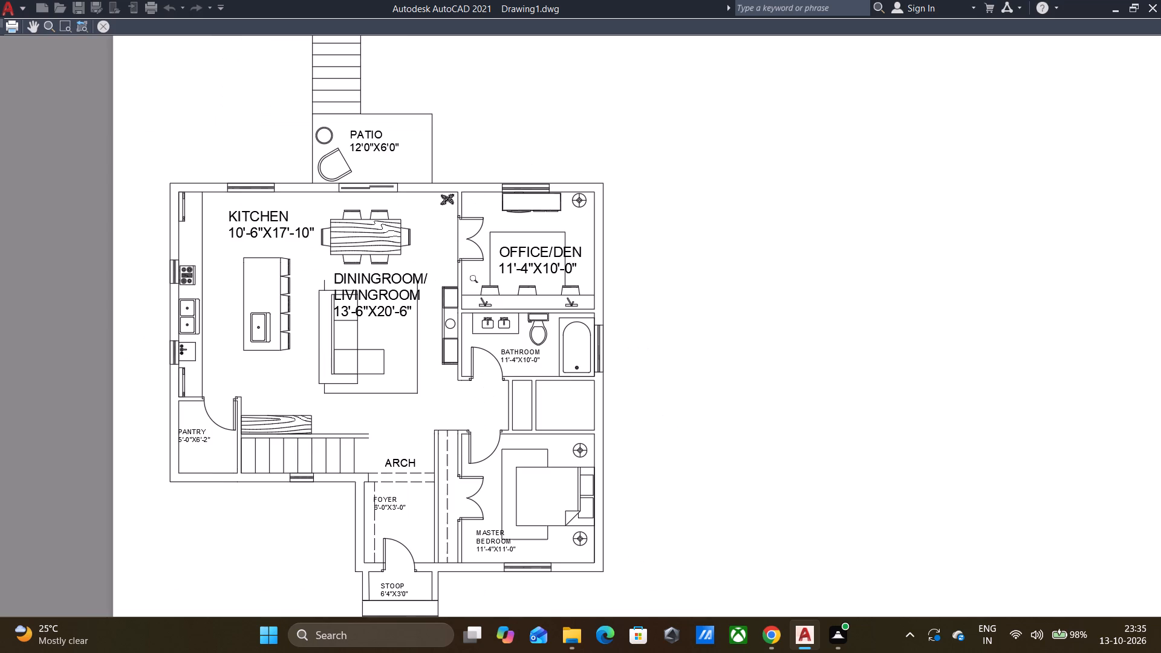
scroll(518, 189, "up", 3)
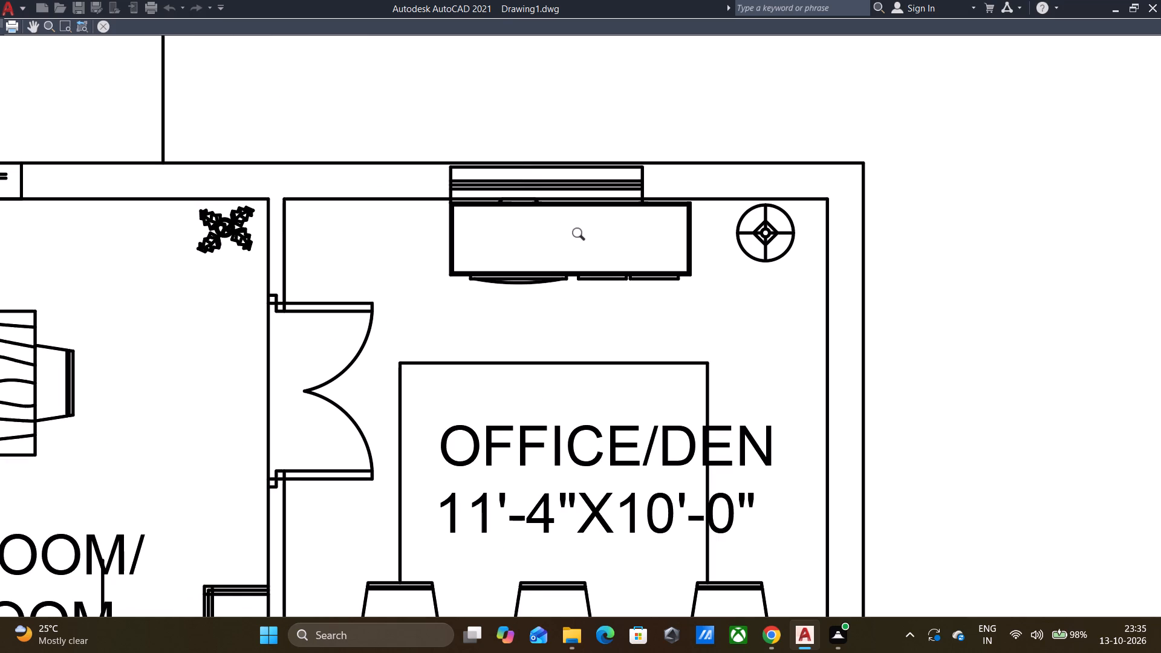
scroll(582, 235, "down", 3)
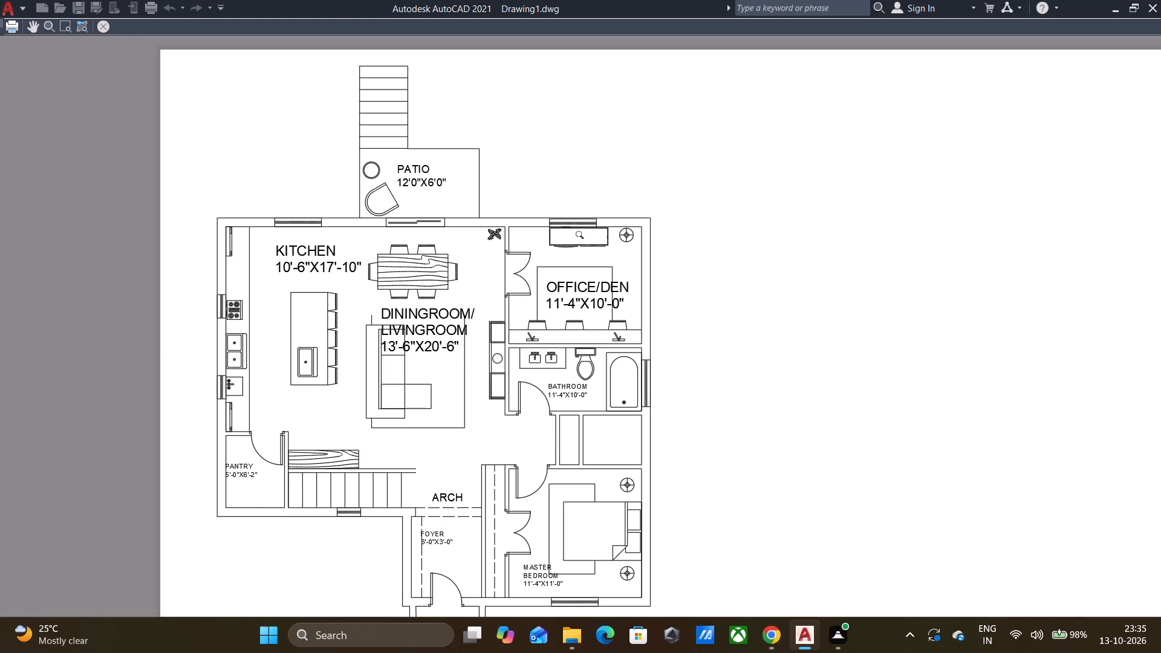
scroll(596, 219, "down", 2)
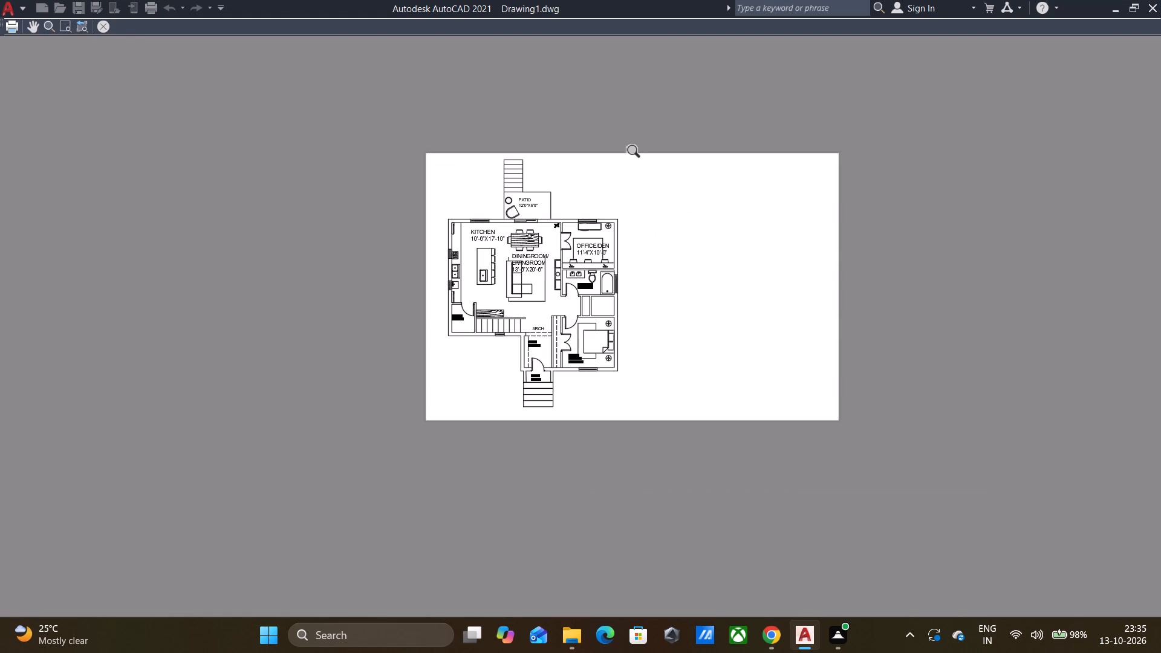
key("Escape")
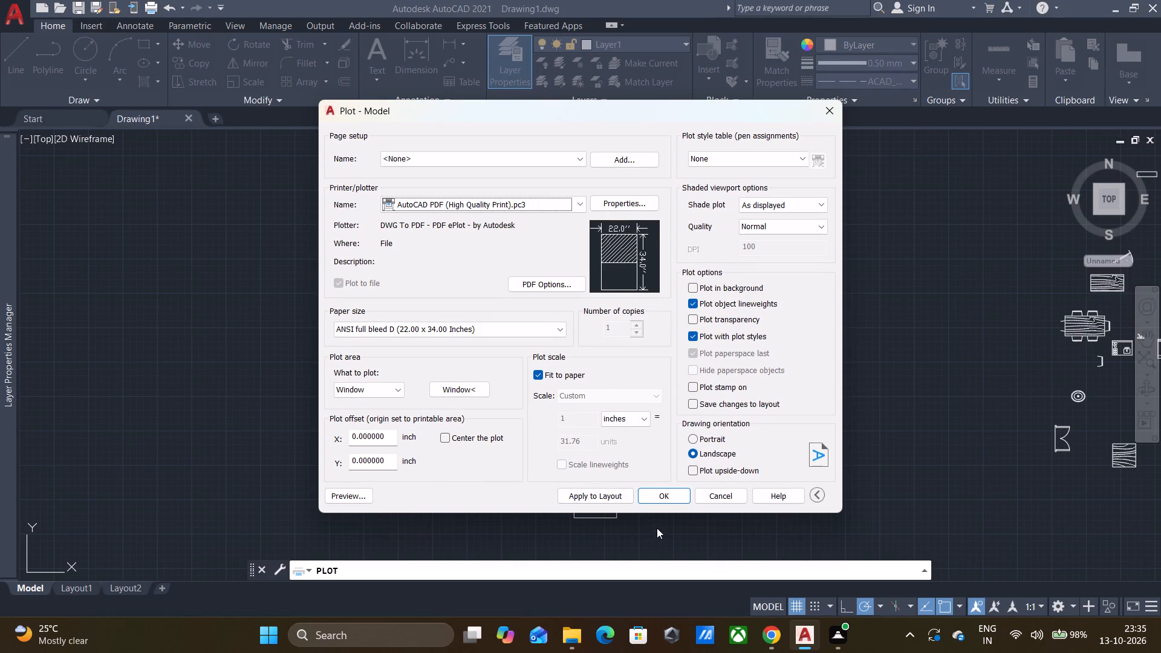
Run the plot and enter HOUSE as the start of the PDF's file name in the Documents folder.
left_click(669, 498)
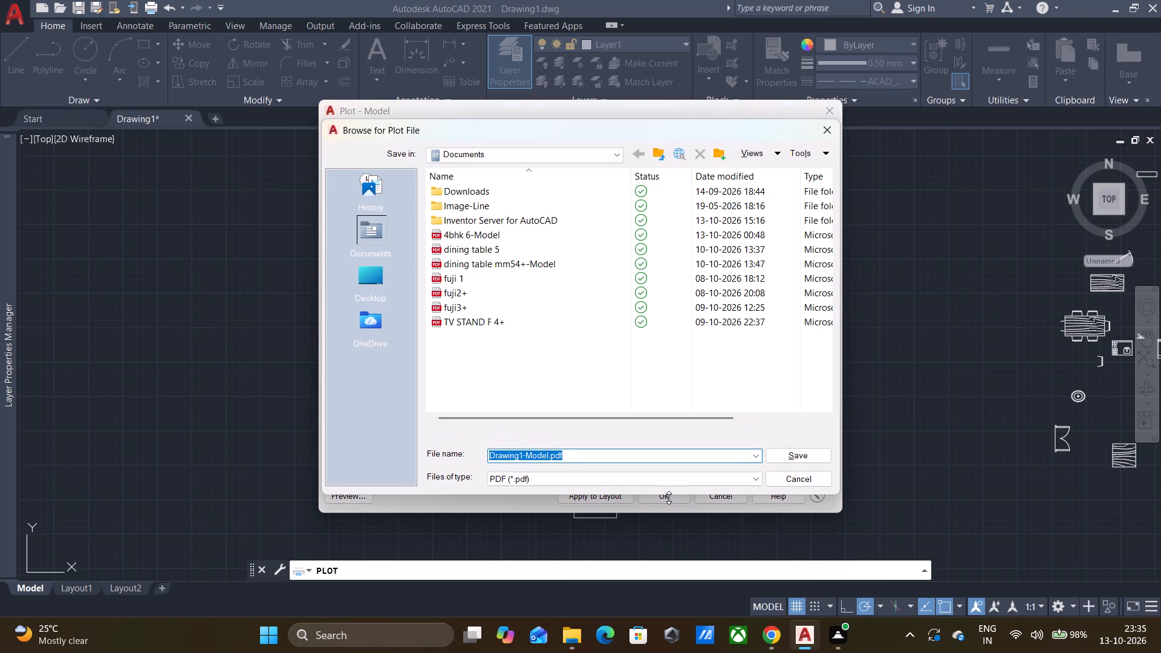
key("BackSpace")
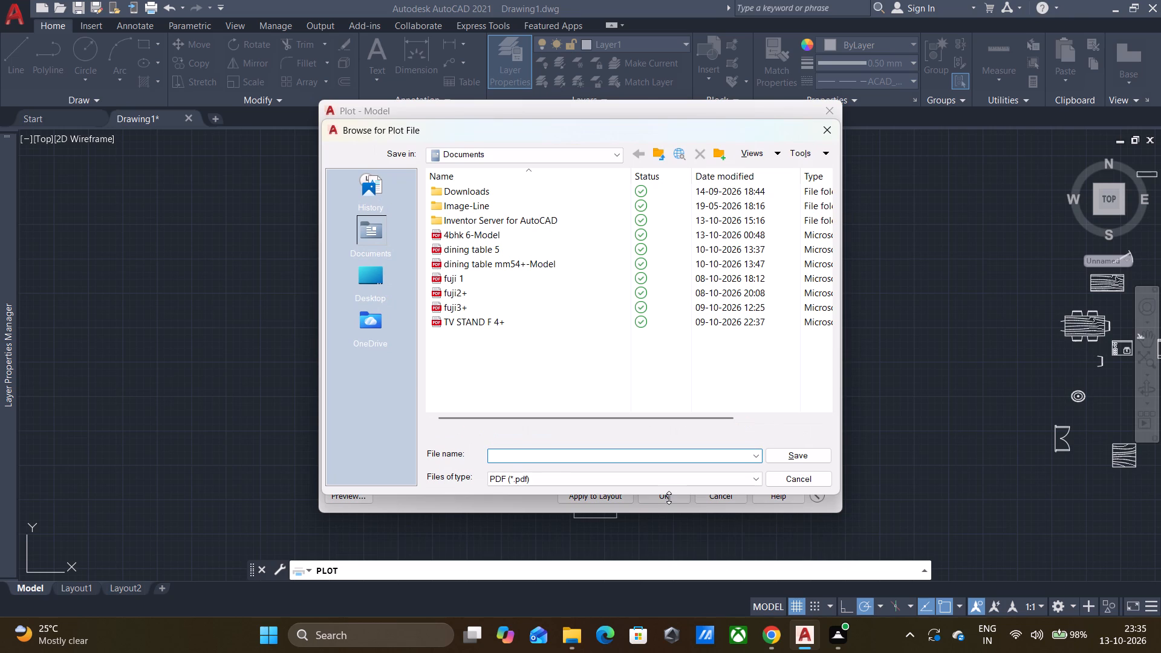
type("HOUSE")
key("space")
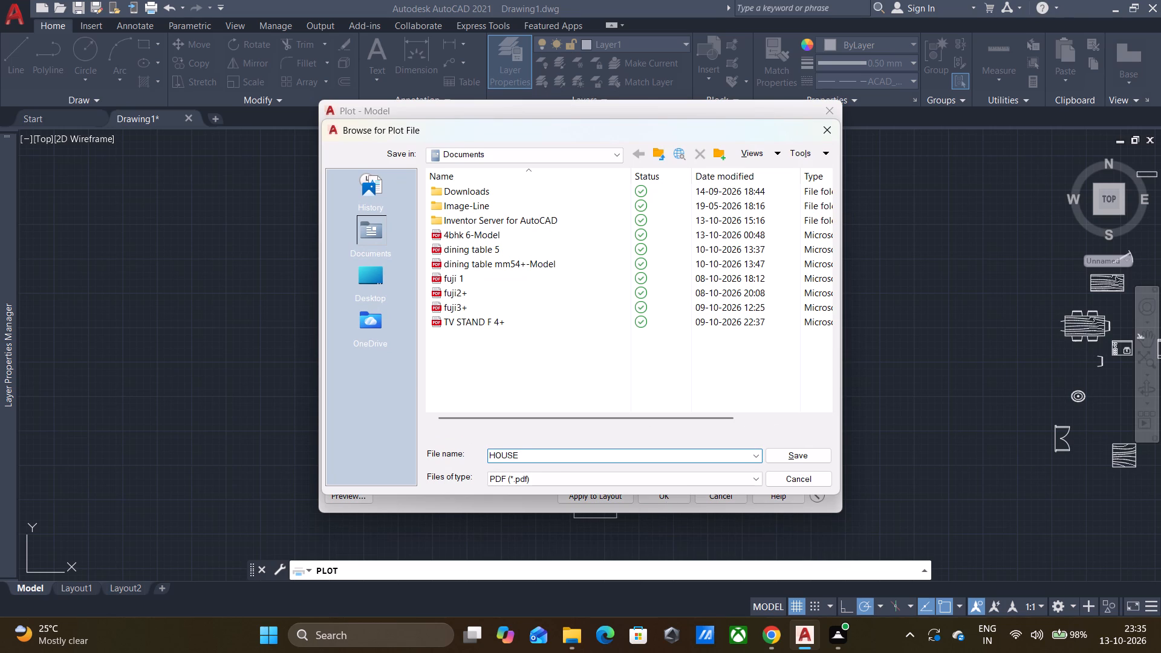
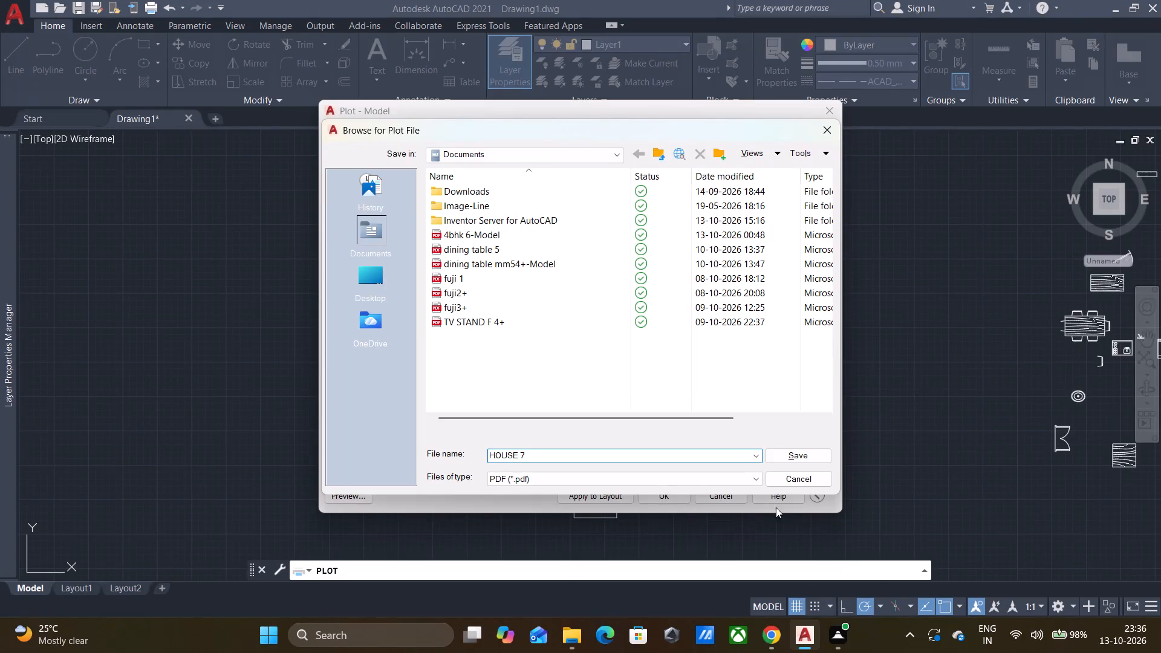
Save the plot as HOUSE 7 PDF in the Documents folder and check the plotted house plan before closing the PDF.
left_click(792, 459)
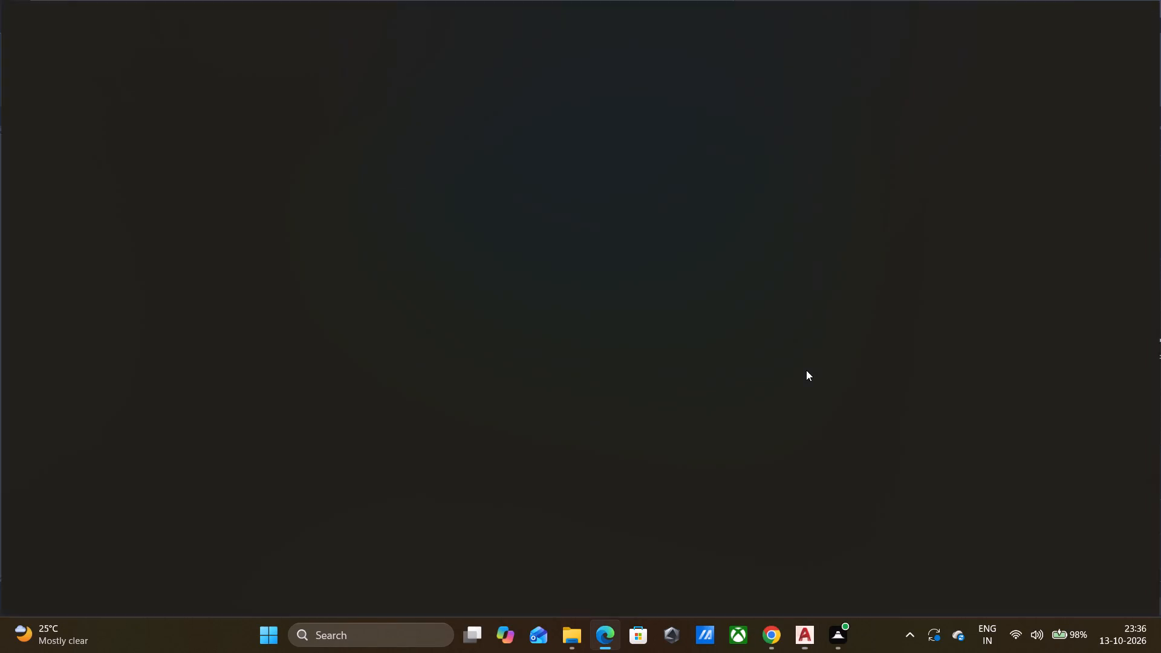
scroll(806, 370, "down", 2)
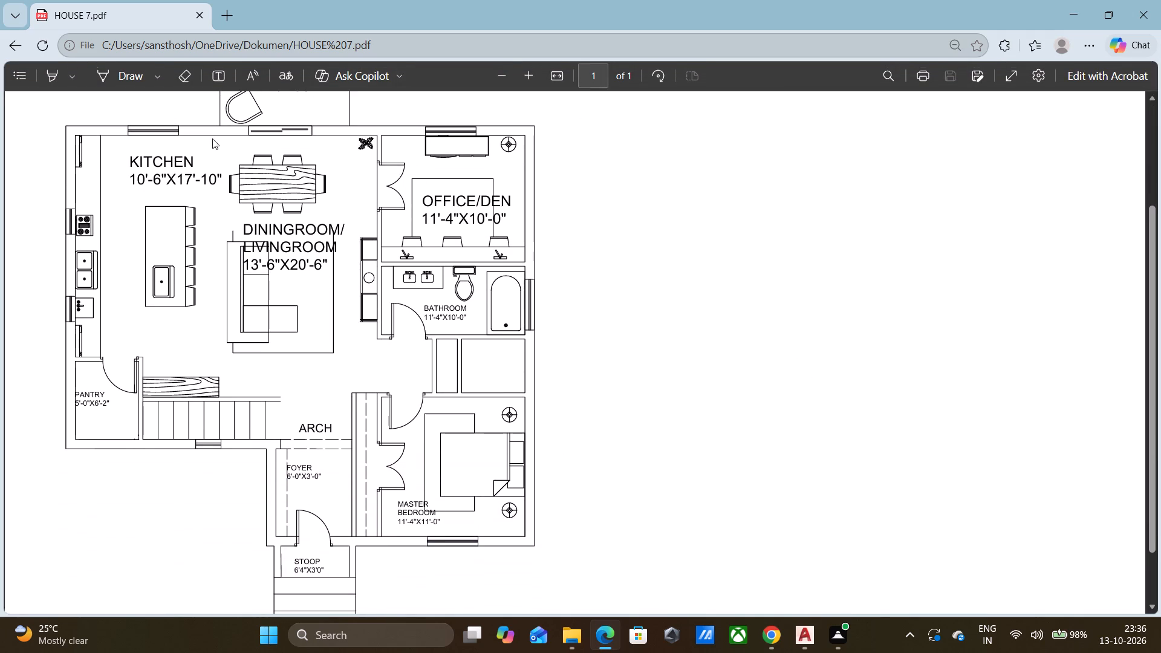
left_click(200, 13)
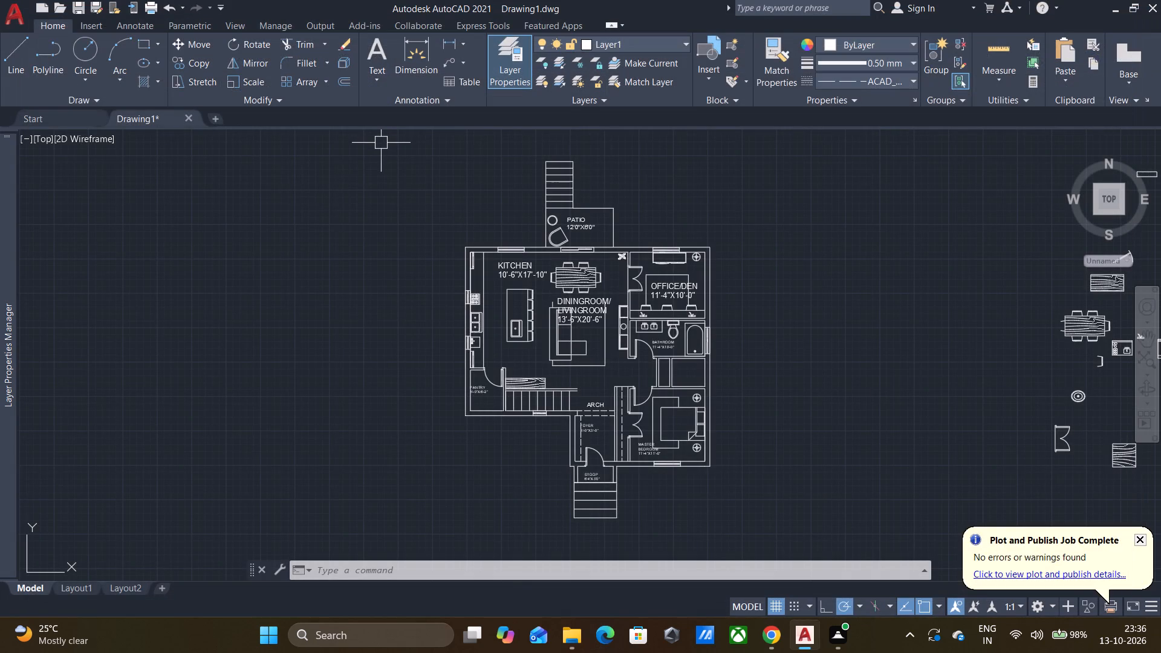
Save the drawing in the Documents folder as HOUSE 7 in AutoCAD 2018 Drawing (*.dwg) format.
key("ctrl+s")
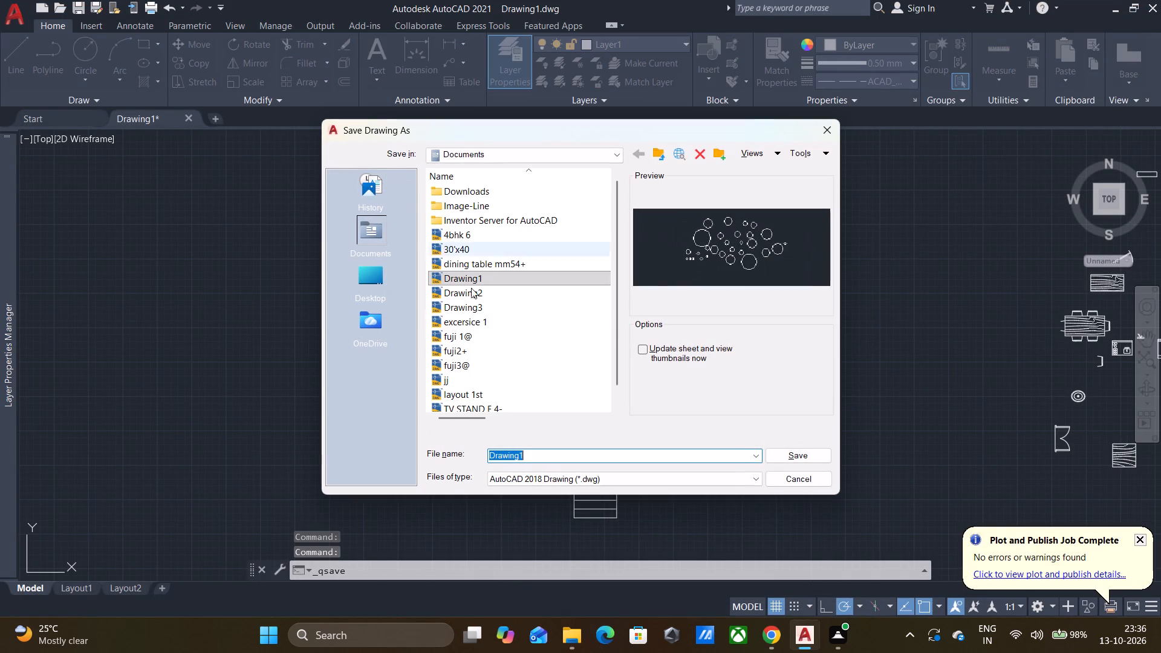
key("BackSpace")
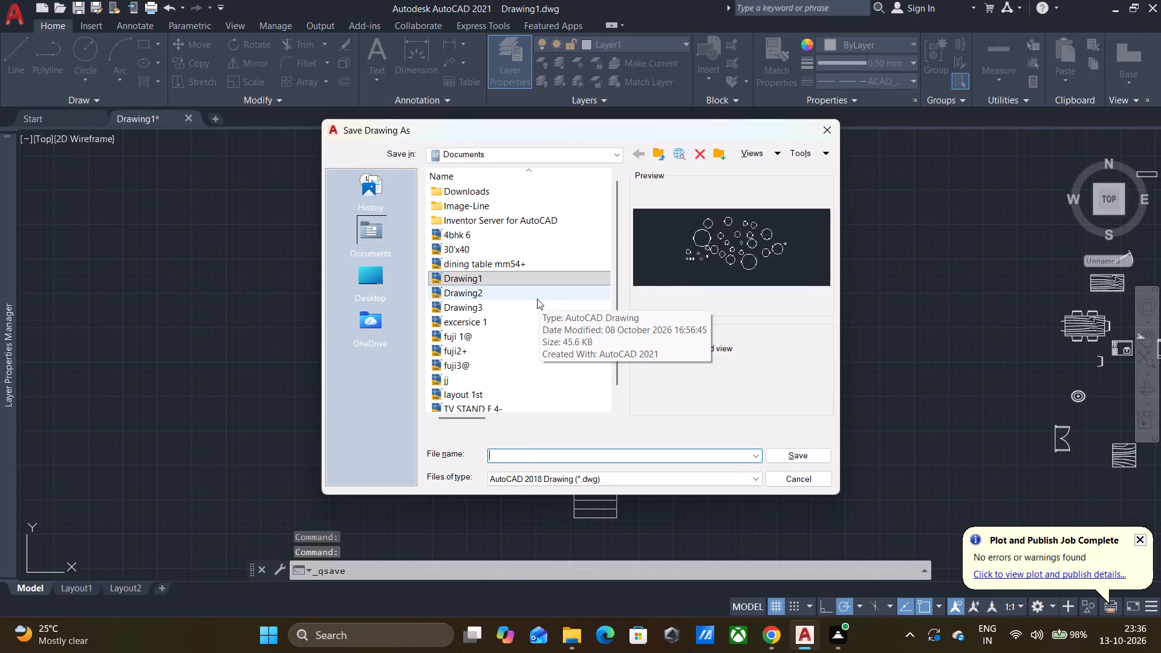
type("HOUSE")
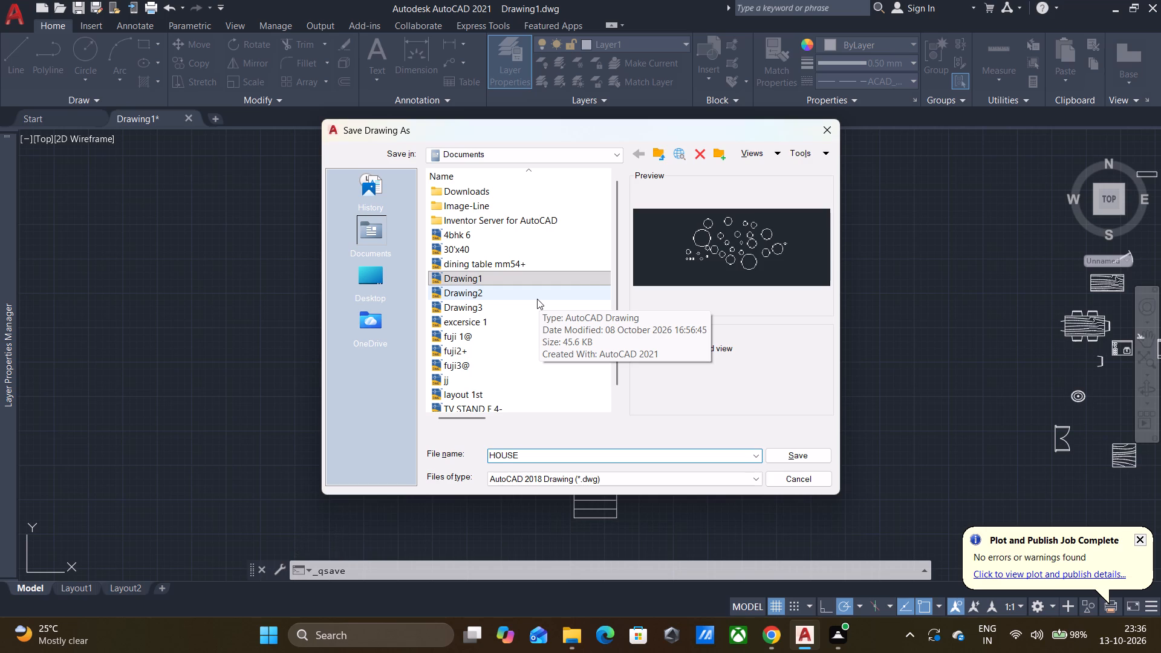
key("space")
key("7")
left_click(811, 447)
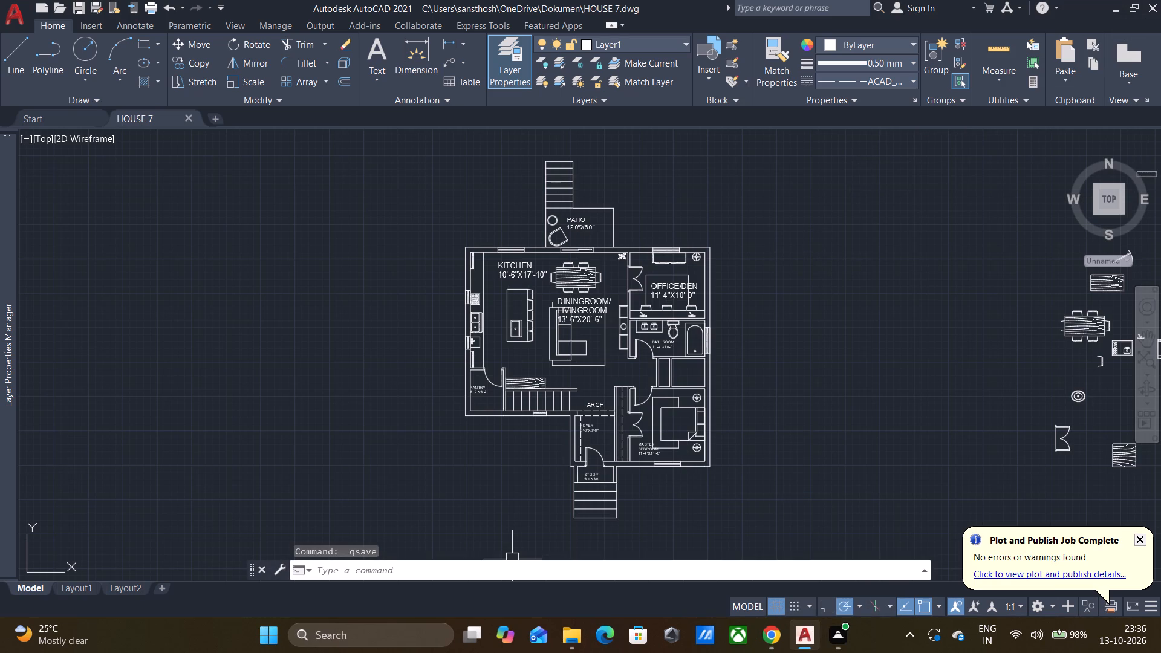
Run the LOGFILEOFF command to switch off the command log file.
type("LO")
key("Down")
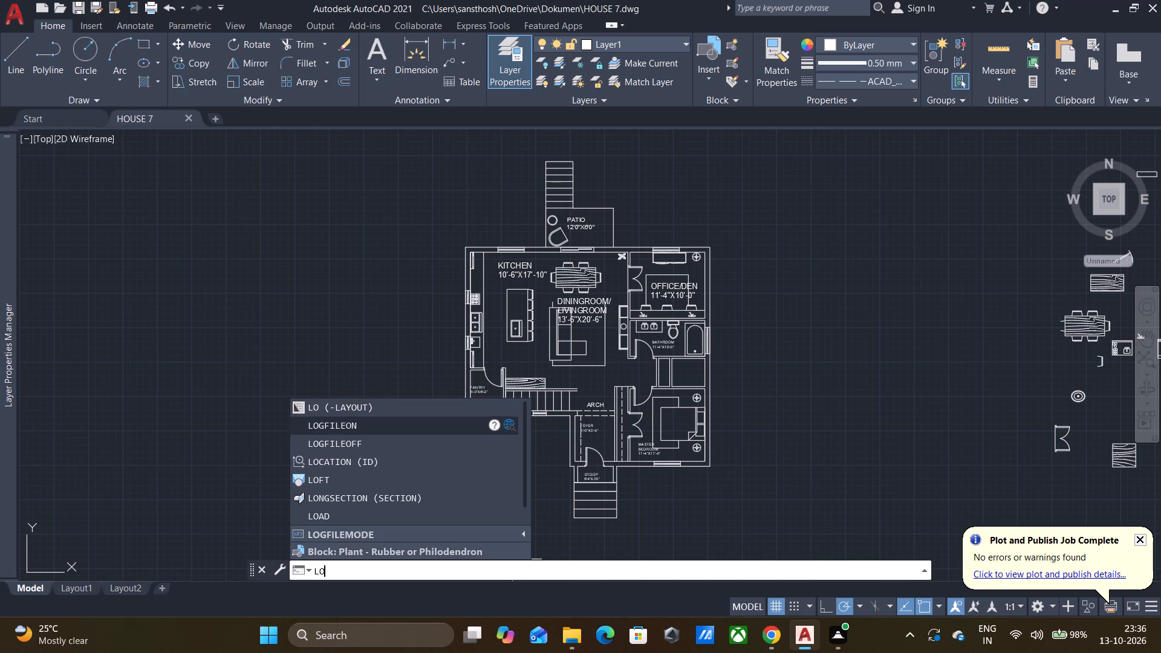
key("Down")
key("Return")
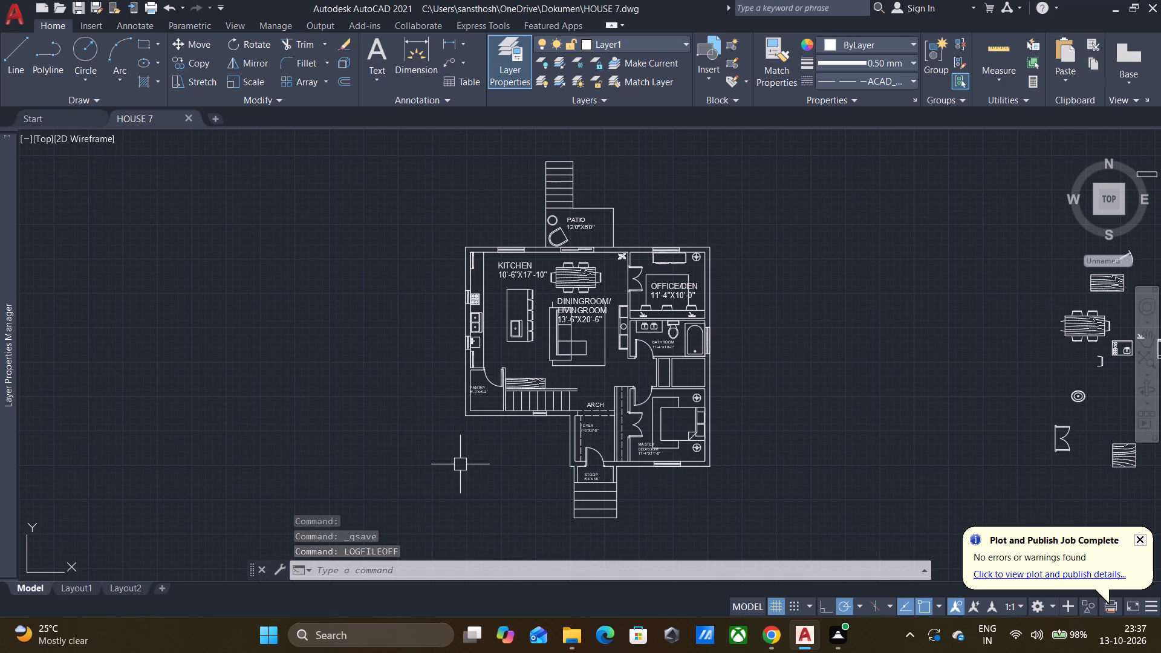
Save the HOUSE 7 drawing again.
key("ctrl+s")
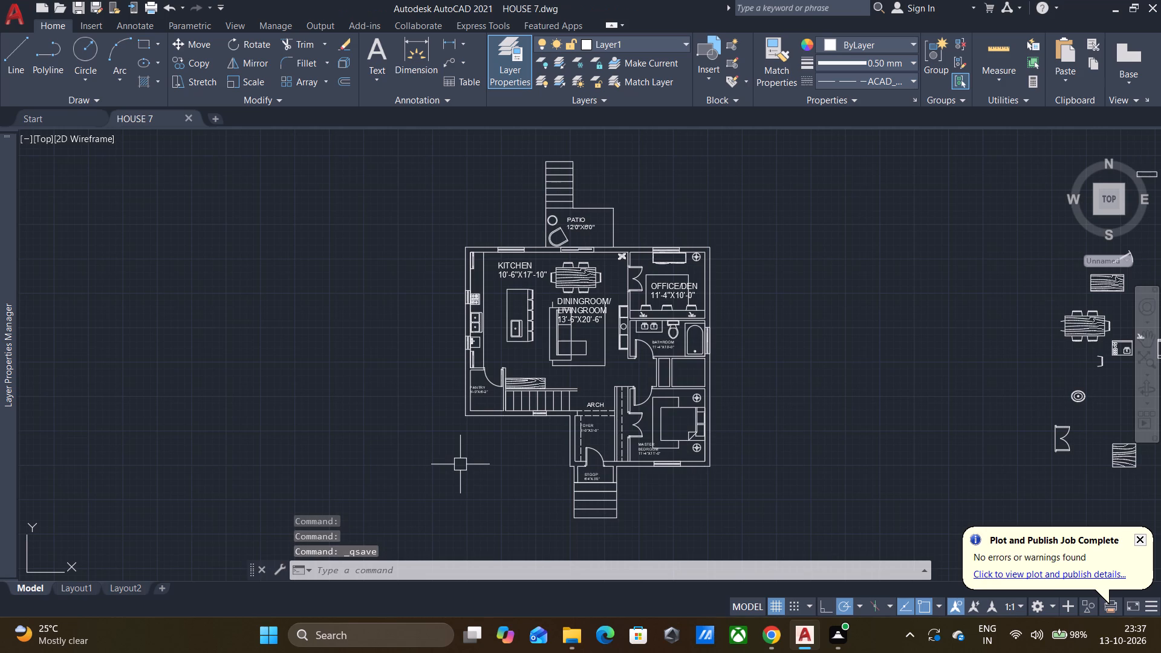